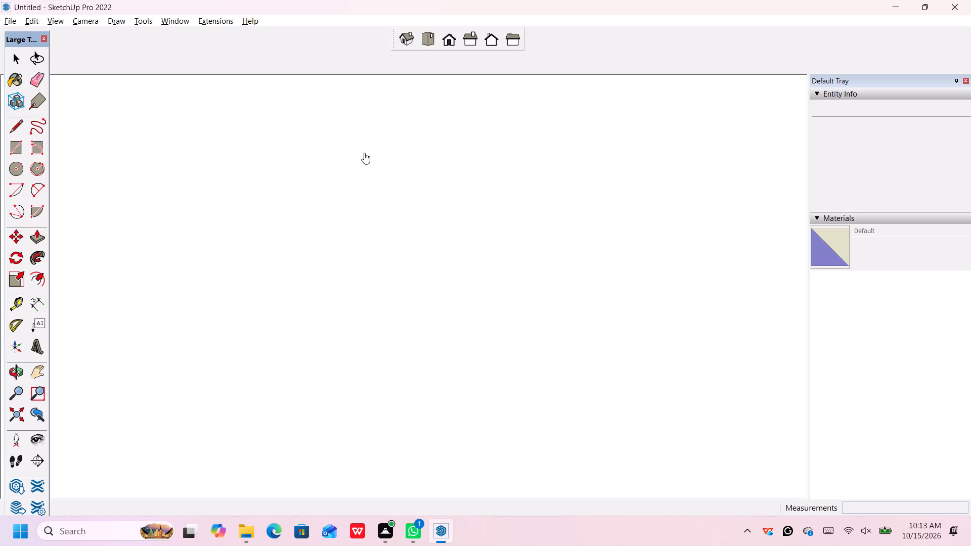
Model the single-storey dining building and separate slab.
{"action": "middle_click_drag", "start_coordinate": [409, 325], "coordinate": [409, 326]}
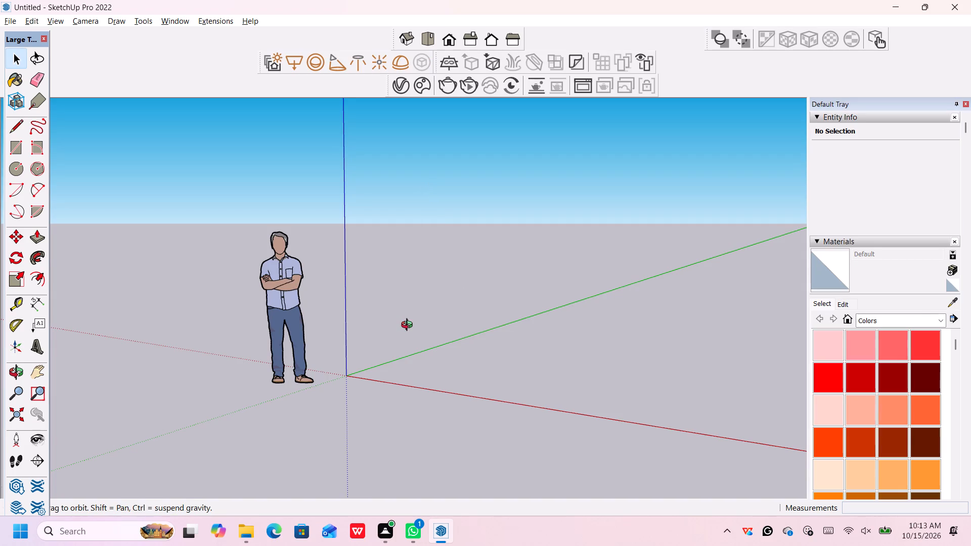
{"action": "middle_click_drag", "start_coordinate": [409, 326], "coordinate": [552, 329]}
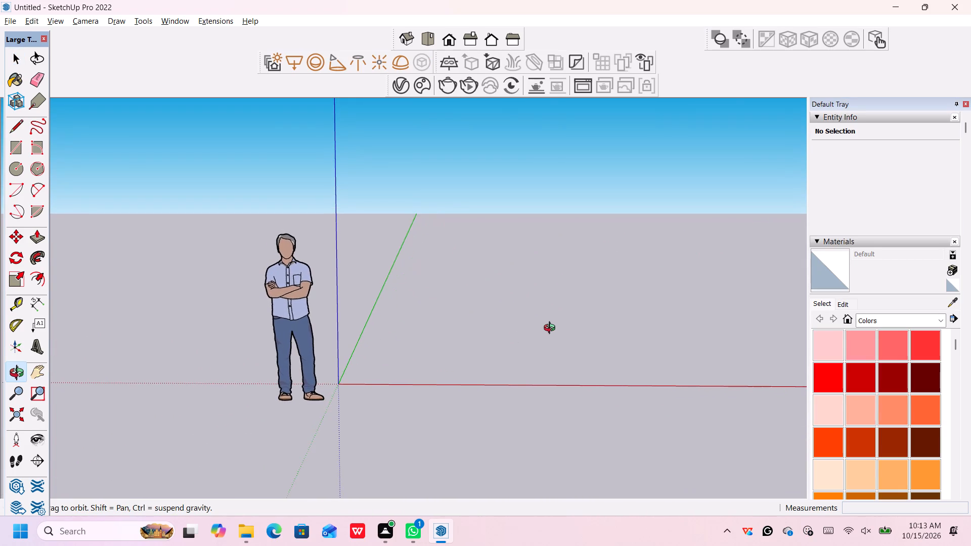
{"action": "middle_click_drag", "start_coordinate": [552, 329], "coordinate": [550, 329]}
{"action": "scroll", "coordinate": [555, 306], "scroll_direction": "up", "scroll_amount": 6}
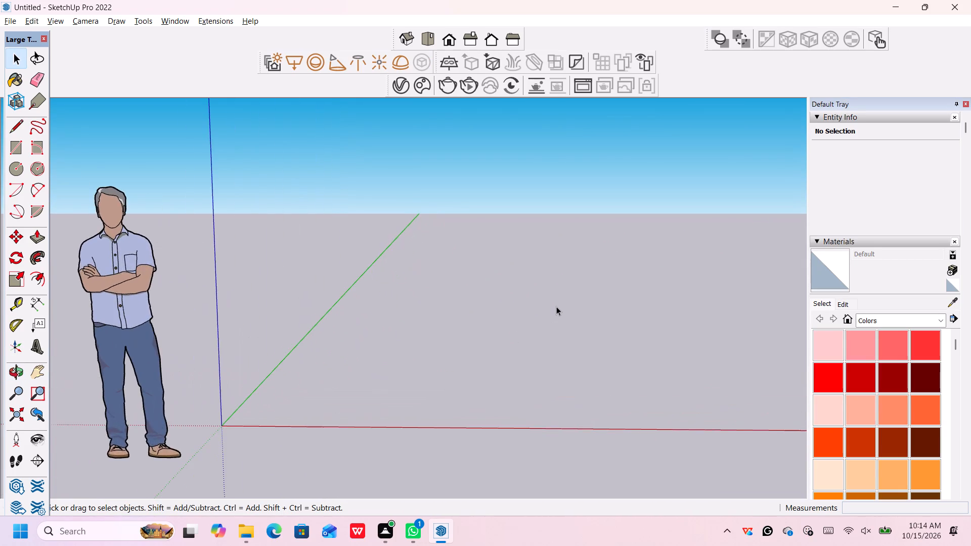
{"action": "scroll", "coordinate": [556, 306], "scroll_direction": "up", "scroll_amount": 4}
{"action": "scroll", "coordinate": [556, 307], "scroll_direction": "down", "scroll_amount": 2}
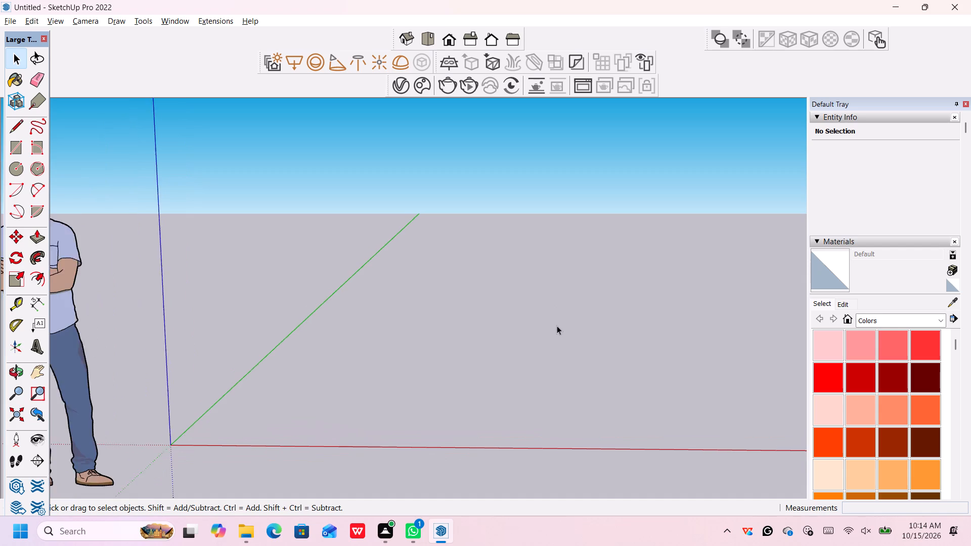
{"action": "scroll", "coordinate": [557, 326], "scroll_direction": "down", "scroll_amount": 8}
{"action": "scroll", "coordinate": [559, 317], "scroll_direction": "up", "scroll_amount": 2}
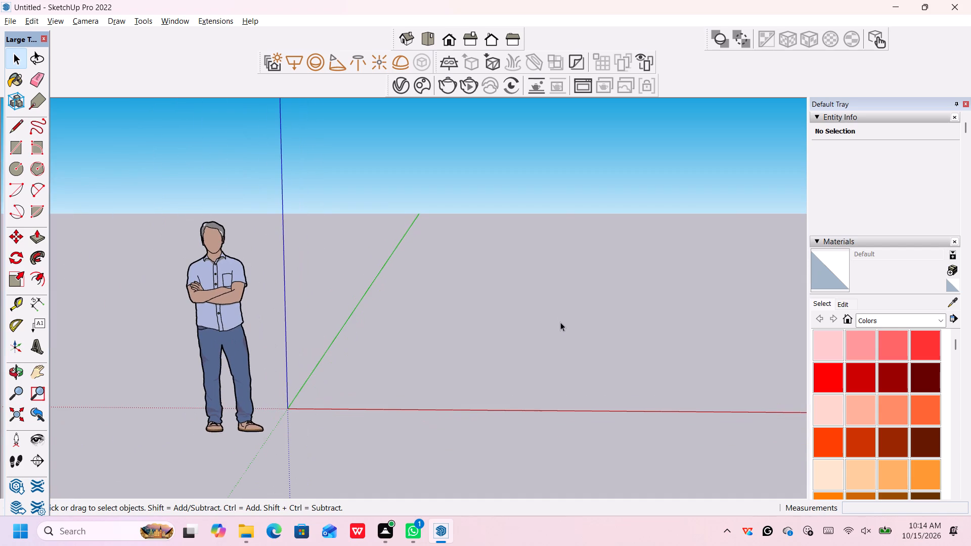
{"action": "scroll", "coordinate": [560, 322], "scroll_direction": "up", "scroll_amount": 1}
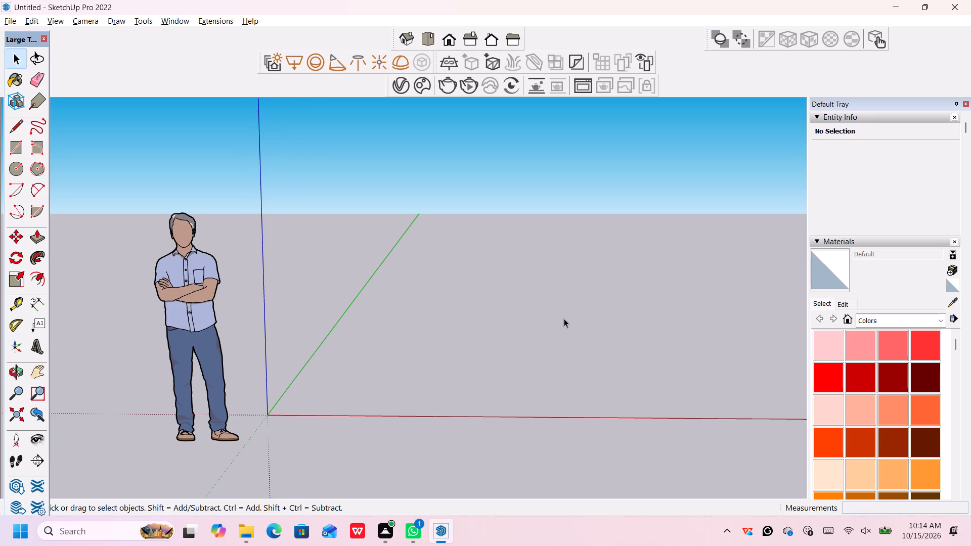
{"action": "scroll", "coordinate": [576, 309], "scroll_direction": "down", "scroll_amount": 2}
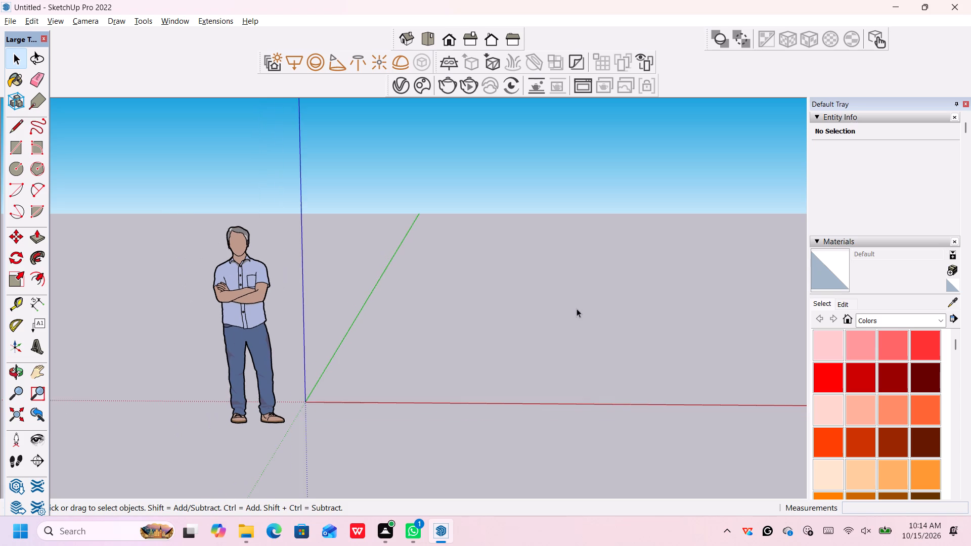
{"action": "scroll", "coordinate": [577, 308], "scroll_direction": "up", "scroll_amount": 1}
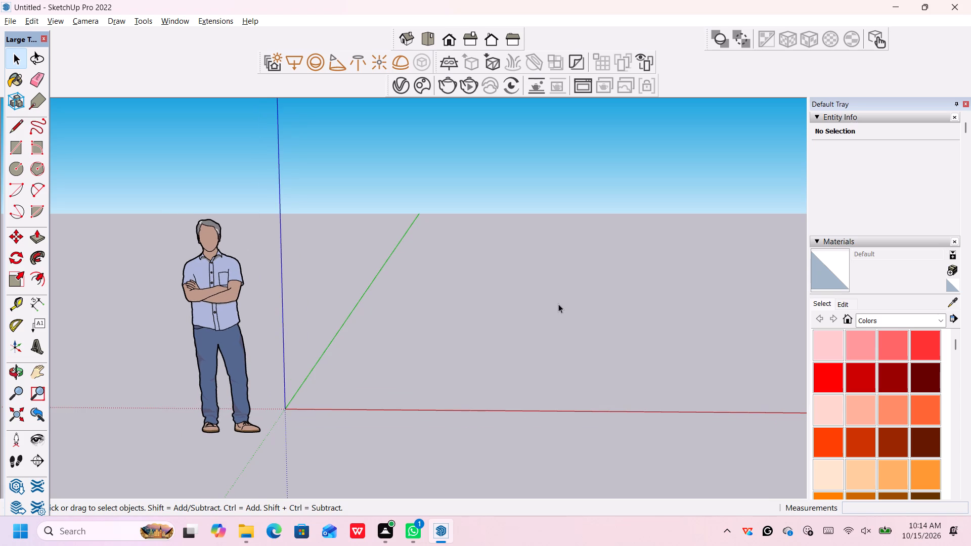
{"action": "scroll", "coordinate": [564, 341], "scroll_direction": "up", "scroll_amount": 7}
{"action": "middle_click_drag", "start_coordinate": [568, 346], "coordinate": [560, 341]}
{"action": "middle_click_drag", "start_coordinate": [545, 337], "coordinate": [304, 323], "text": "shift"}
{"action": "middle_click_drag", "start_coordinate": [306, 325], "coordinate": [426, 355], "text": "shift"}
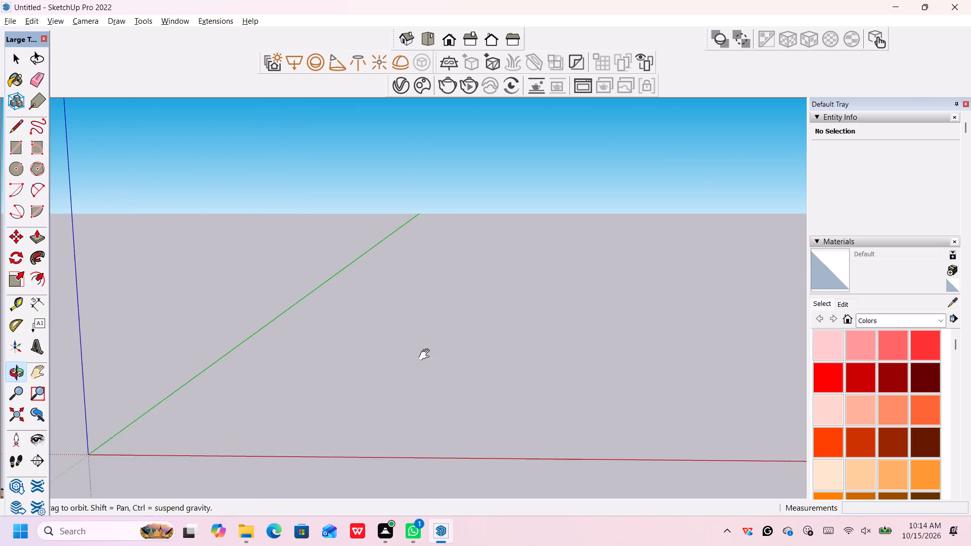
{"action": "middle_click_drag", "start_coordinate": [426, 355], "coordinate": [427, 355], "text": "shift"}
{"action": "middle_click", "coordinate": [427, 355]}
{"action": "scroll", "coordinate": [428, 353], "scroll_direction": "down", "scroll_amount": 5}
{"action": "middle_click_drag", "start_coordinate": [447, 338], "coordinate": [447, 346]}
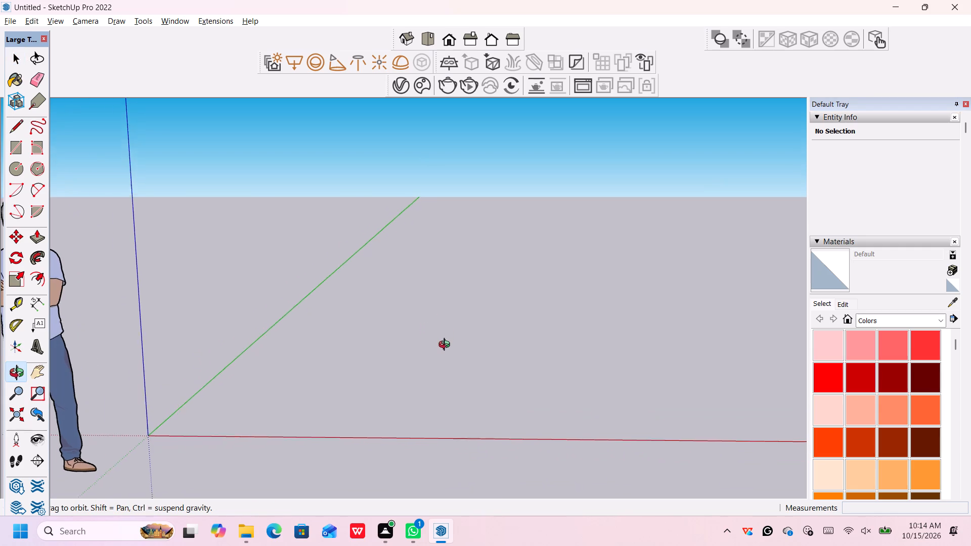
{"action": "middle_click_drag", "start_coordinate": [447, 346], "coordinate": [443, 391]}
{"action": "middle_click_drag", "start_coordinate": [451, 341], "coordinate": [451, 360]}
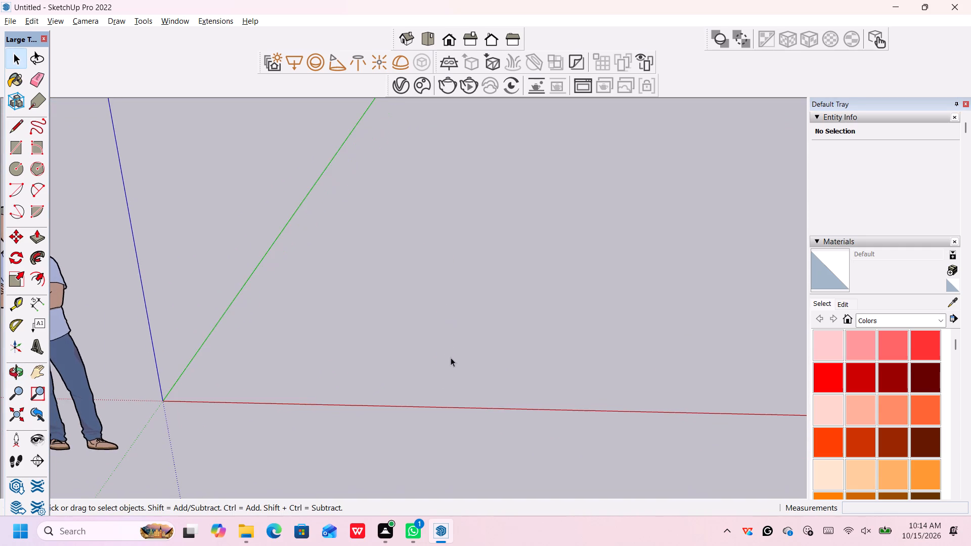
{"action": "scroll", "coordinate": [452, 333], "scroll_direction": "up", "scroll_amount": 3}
Start saving the model and browse to Desktop > synbiosis solutions > civil dwg 2 > the "10 Stunning Towering Modern 4 Story" folder.
{"action": "key", "text": "ctrl+s"}
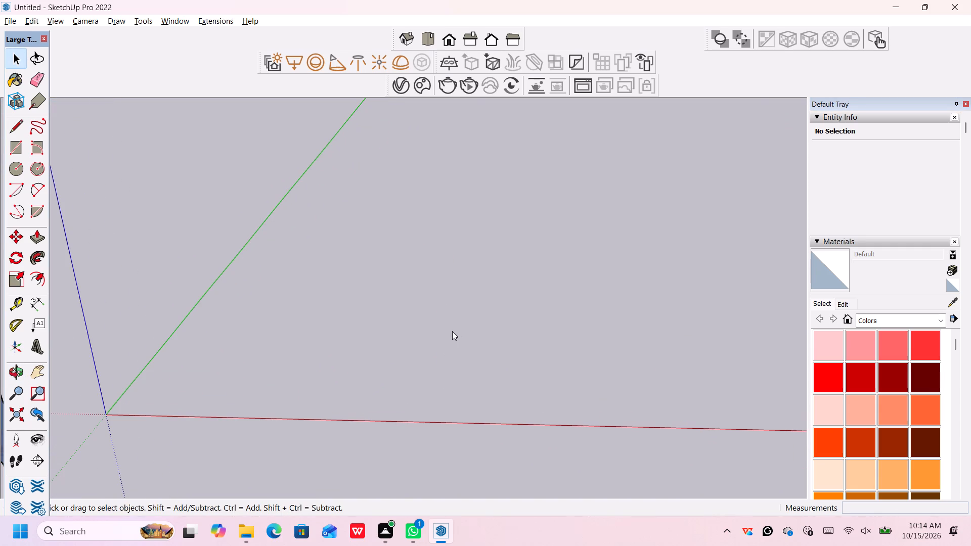
{"action": "scroll", "coordinate": [472, 247], "scroll_direction": "down", "scroll_amount": 1}
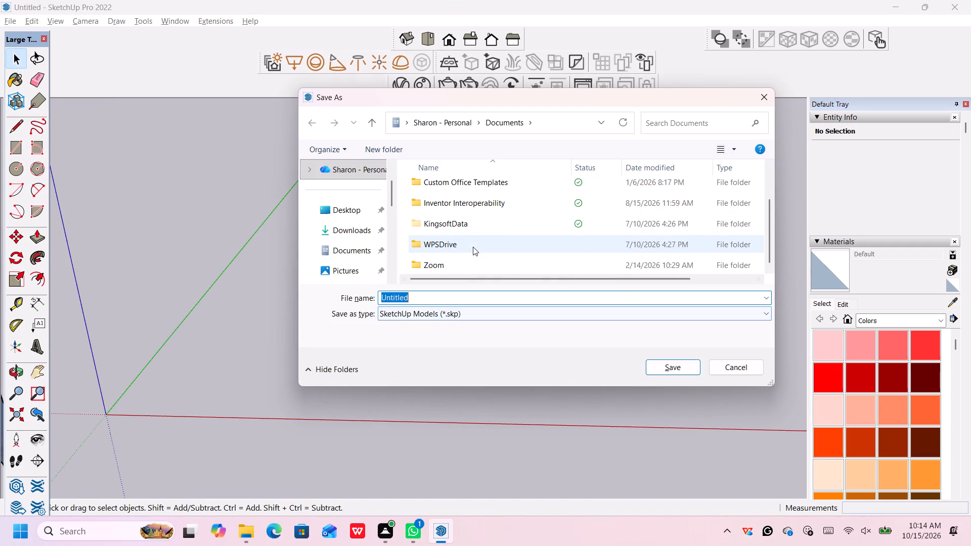
{"action": "scroll", "coordinate": [473, 247], "scroll_direction": "down", "scroll_amount": 5}
{"action": "double_click", "coordinate": [346, 215]}
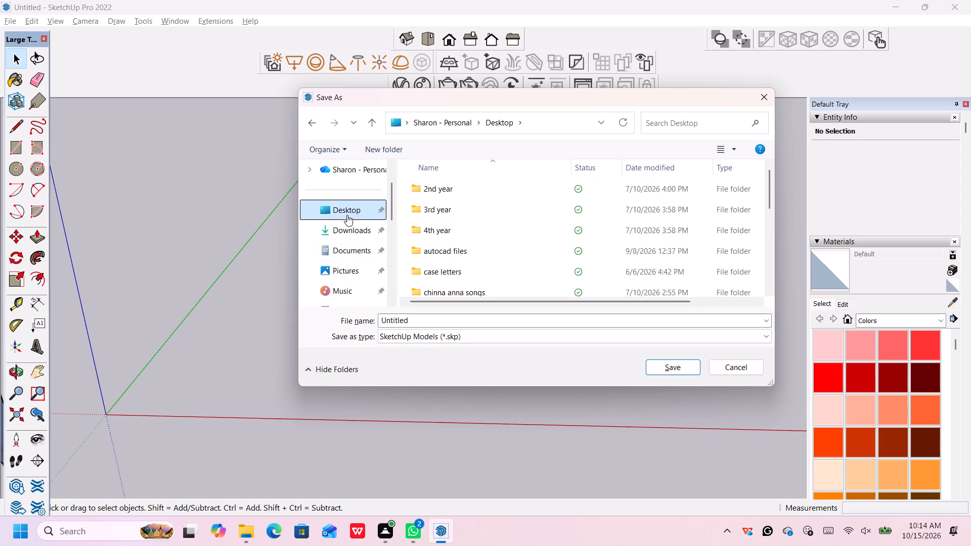
{"action": "scroll", "coordinate": [488, 260], "scroll_direction": "down", "scroll_amount": 6}
{"action": "double_click", "coordinate": [497, 245]}
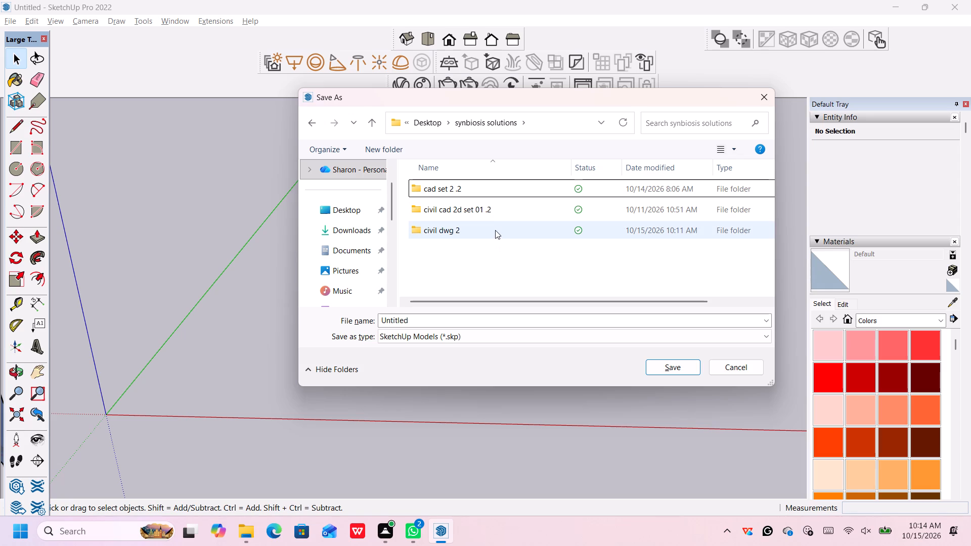
{"action": "double_click", "coordinate": [495, 230]}
{"action": "scroll", "coordinate": [502, 238], "scroll_direction": "down", "scroll_amount": 4}
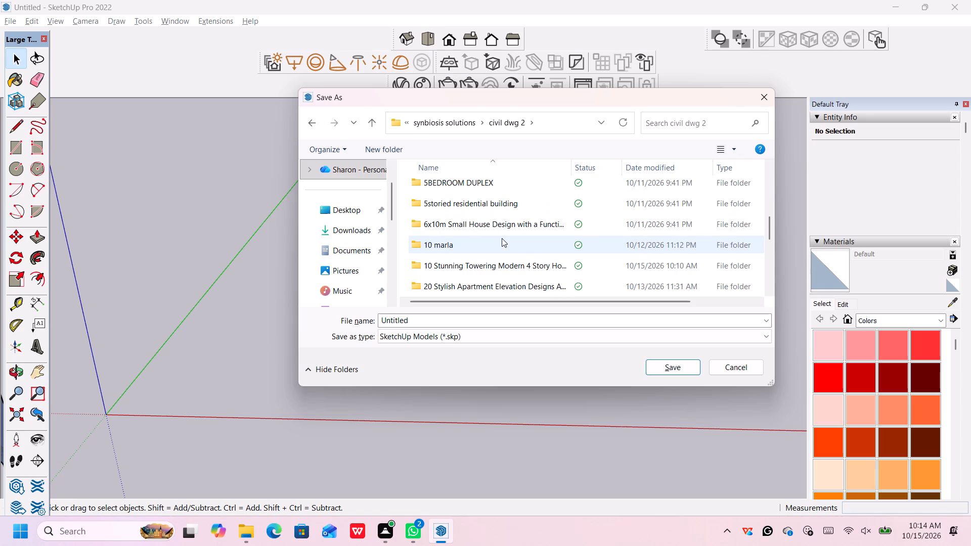
{"action": "scroll", "coordinate": [515, 239], "scroll_direction": "down", "scroll_amount": 2}
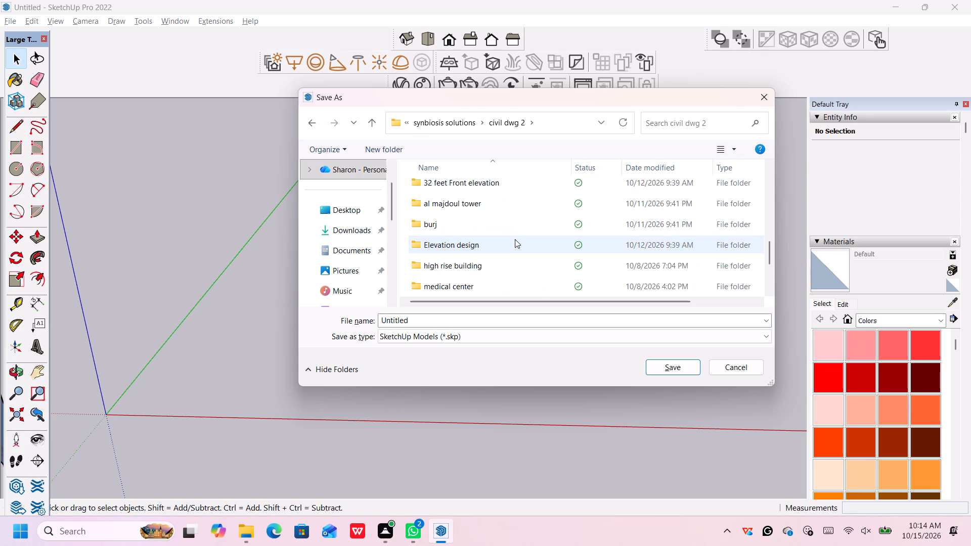
{"action": "scroll", "coordinate": [516, 240], "scroll_direction": "down", "scroll_amount": 4}
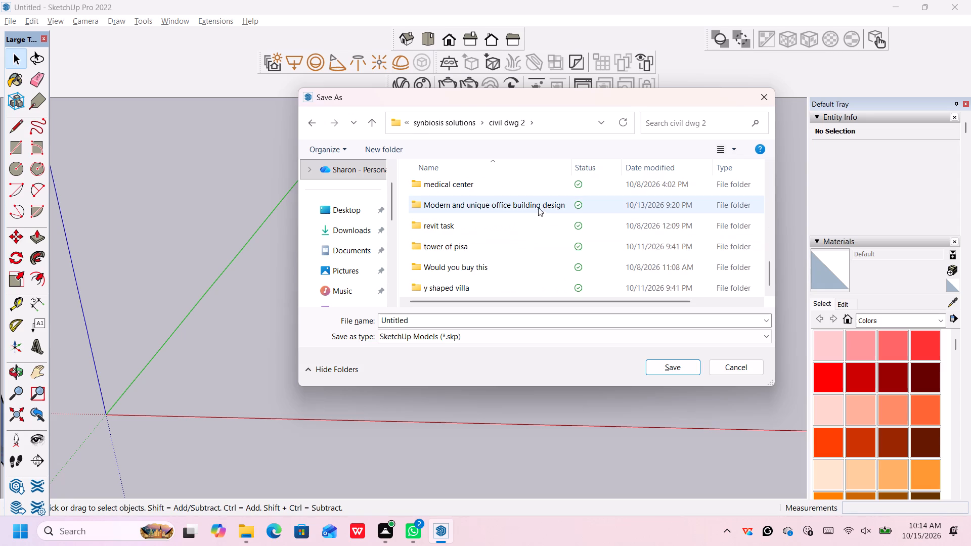
{"action": "scroll", "coordinate": [537, 239], "scroll_direction": "up", "scroll_amount": 4}
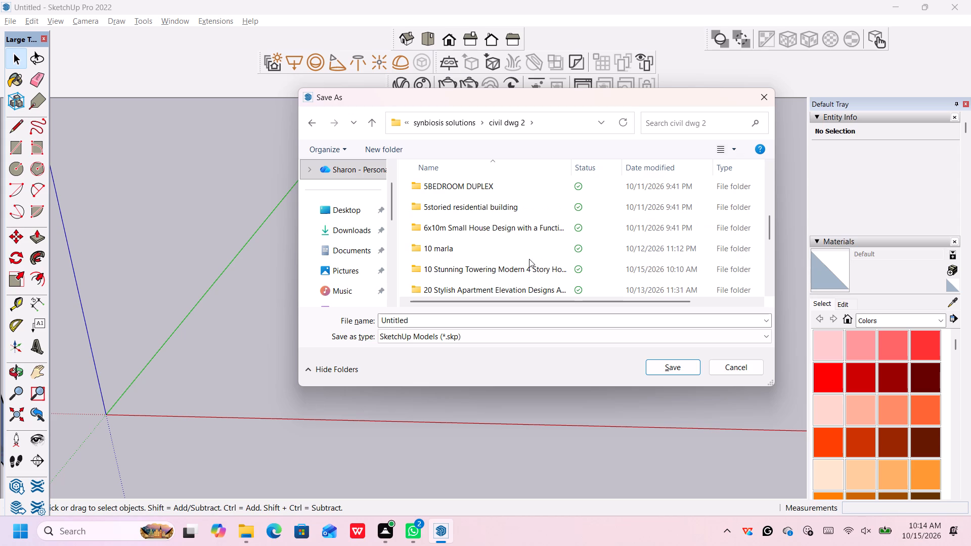
{"action": "double_click", "coordinate": [528, 267]}
Save the model as "10 Stunning Towering Modern 4 Story House Designs You Need to See", without the .jpg extension.
{"action": "left_click", "coordinate": [519, 286]}
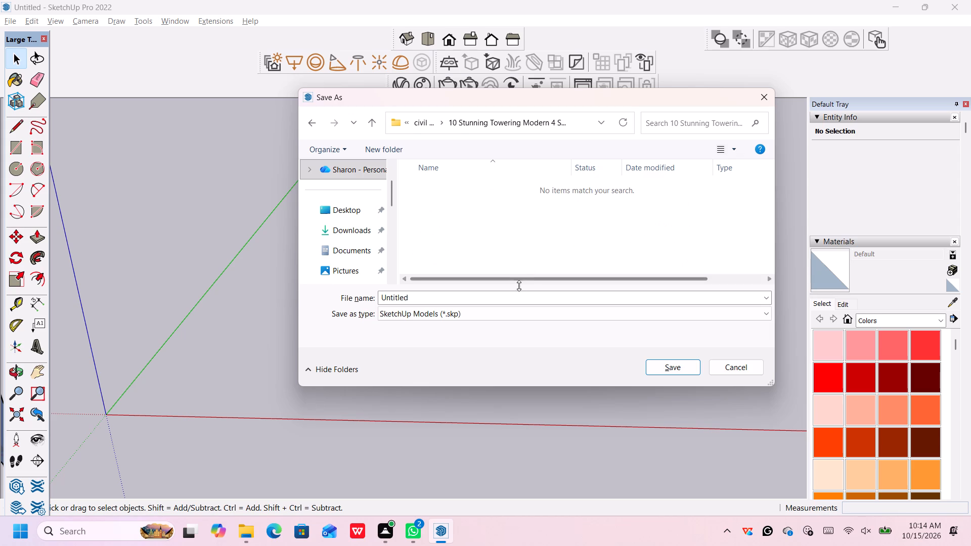
{"action": "left_click", "coordinate": [517, 298]}
{"action": "key", "text": "BackSpace"}
{"action": "key", "text": "1"}
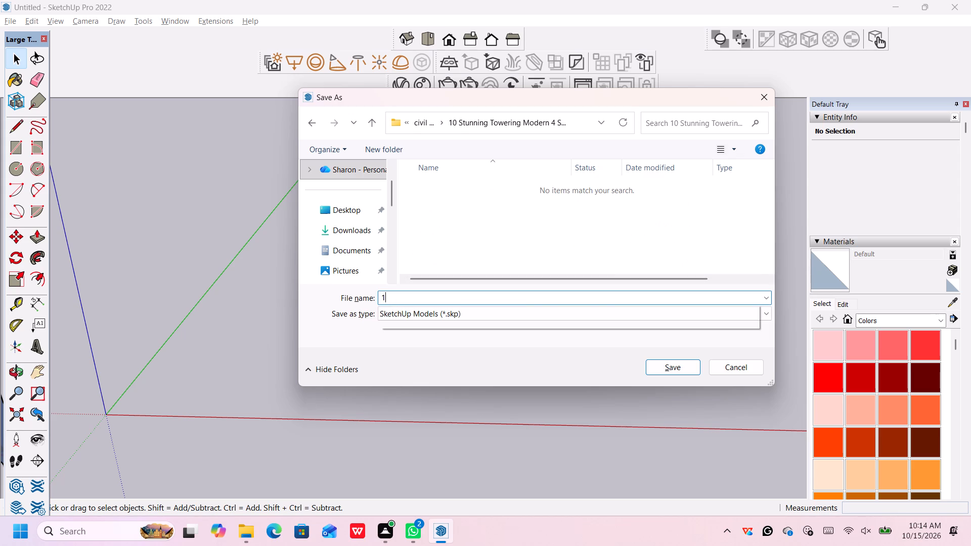
{"action": "left_click", "coordinate": [520, 304]}
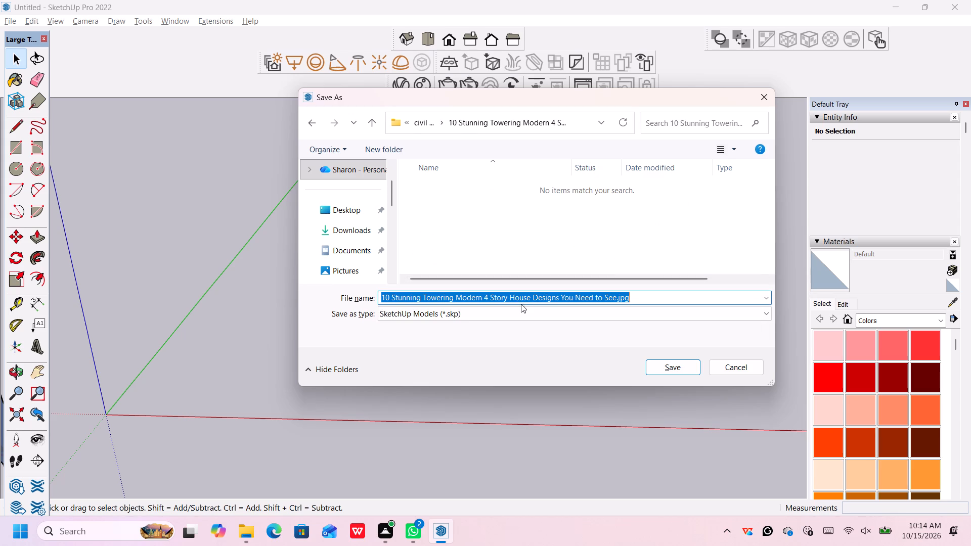
{"action": "left_click", "coordinate": [645, 299]}
{"action": "key", "text": "BackSpace"}
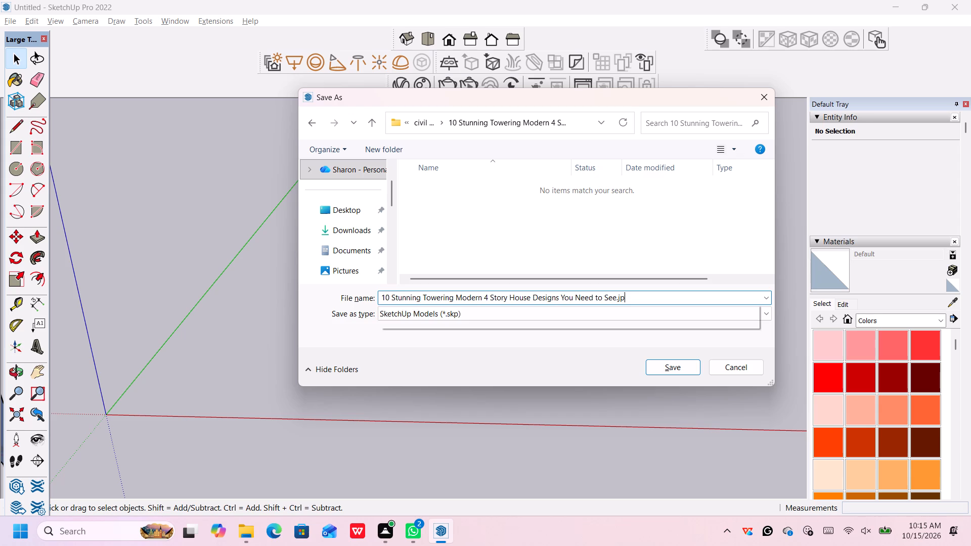
{"action": "key", "text": "BackSpace"}
{"action": "key", "text": "BackSpace"}
{"action": "key", "text": "BackSpace"}
{"action": "left_click", "coordinate": [652, 365]}
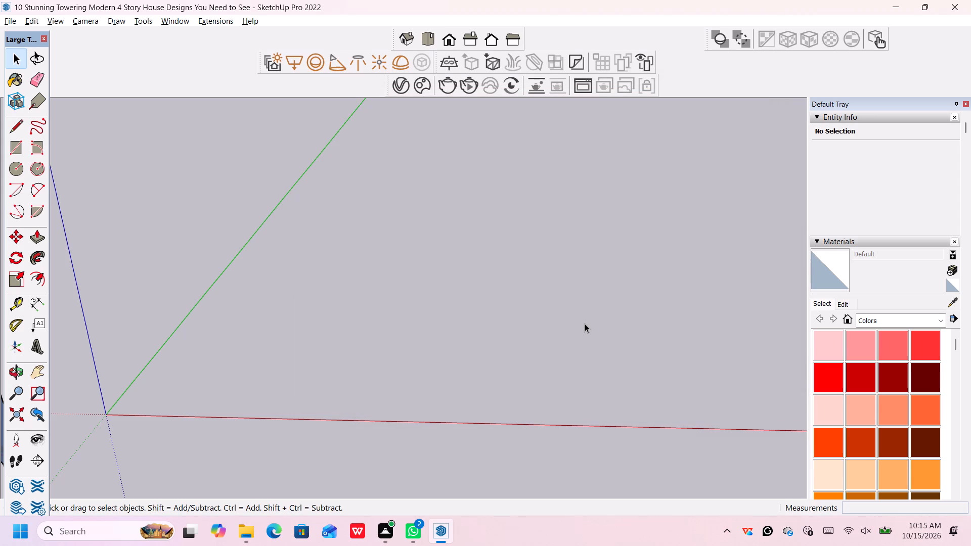
Draw a 40' by 18' rectangle on the ground plane from the origin, with its 40' side along the red axis.
{"action": "key", "text": "r"}
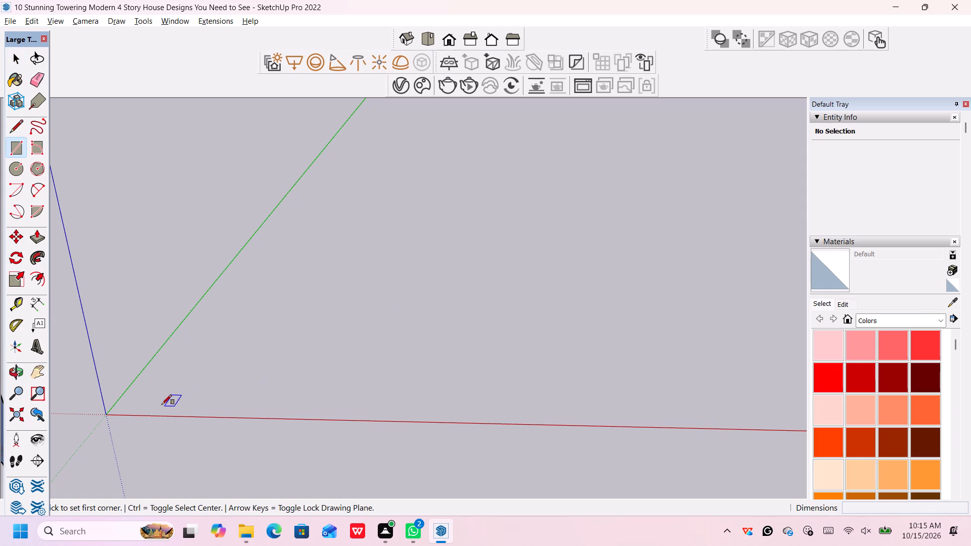
{"action": "left_click", "coordinate": [108, 413]}
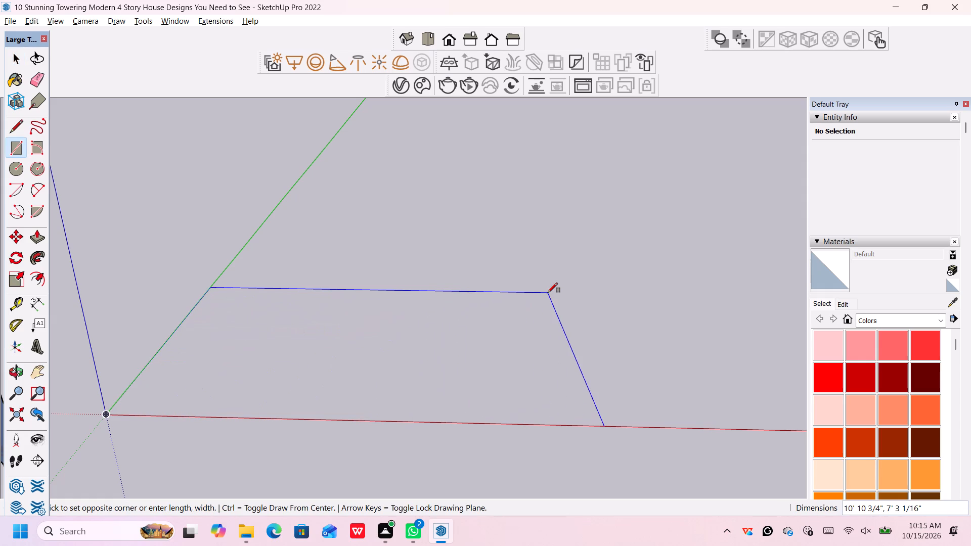
{"action": "key", "text": "4"}
{"action": "key", "text": "0"}
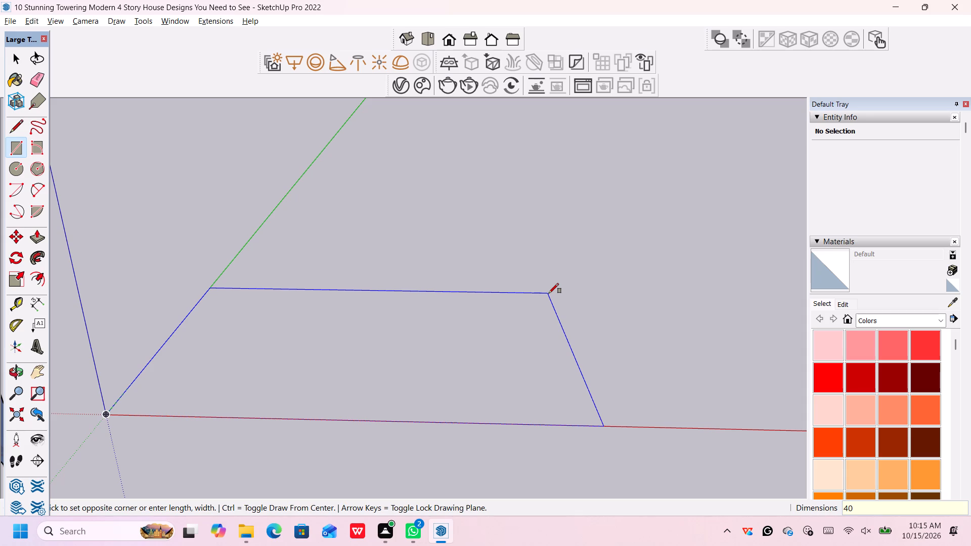
{"action": "key", "text": "apostrophe"}
{"action": "key", "text": "comma"}
{"action": "key", "text": "End"}
{"action": "key", "text": "Up"}
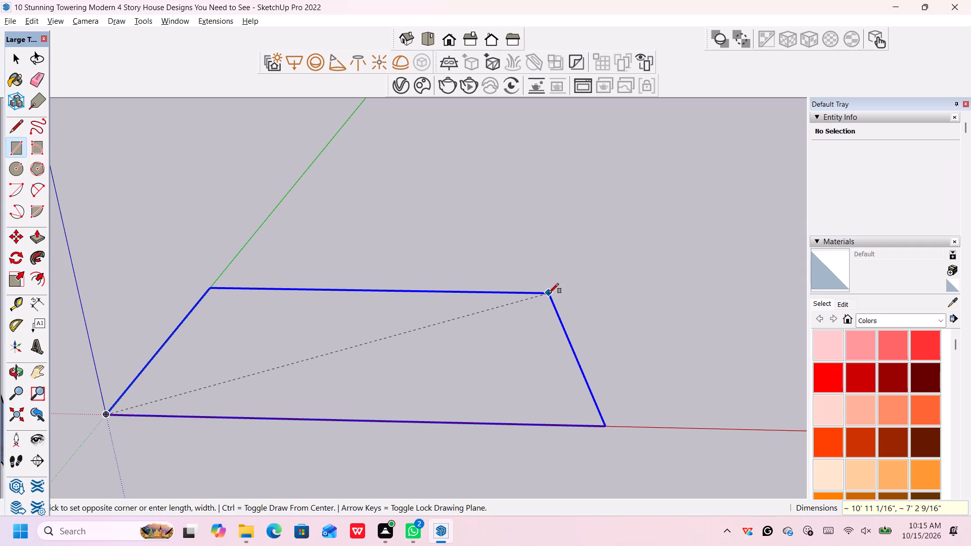
{"action": "type", "text": "40"}
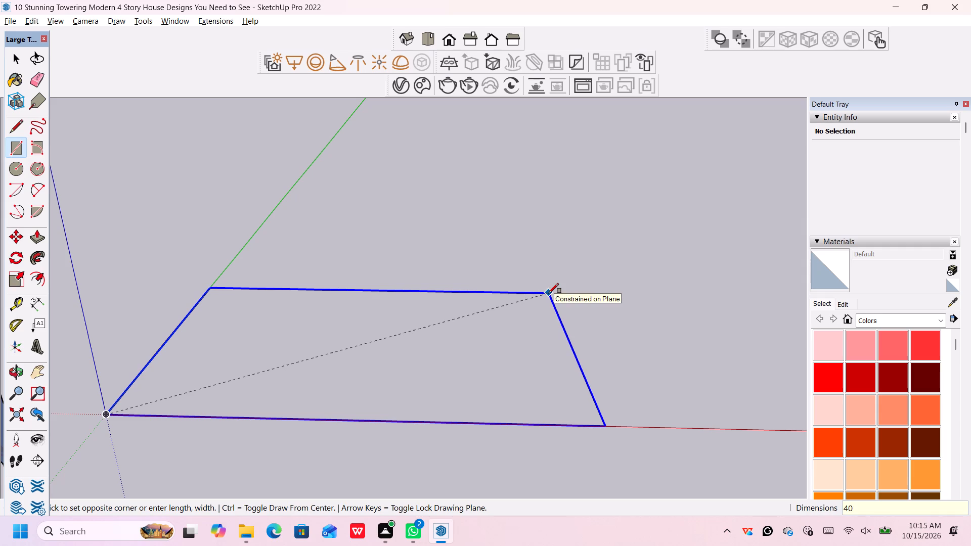
{"action": "type", "text": "',"}
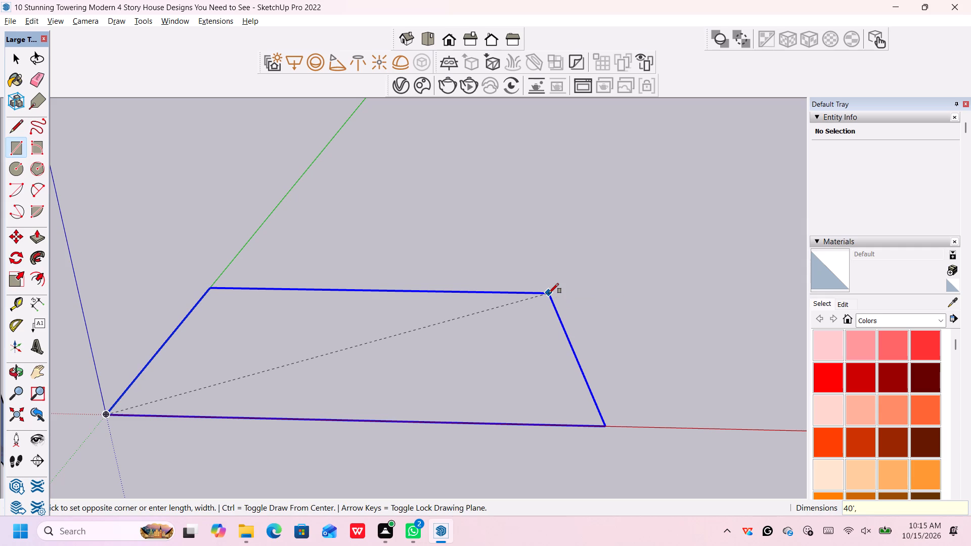
{"action": "type", "text": "18"}
{"action": "key", "text": "apostrophe"}
{"action": "key", "text": "Return"}
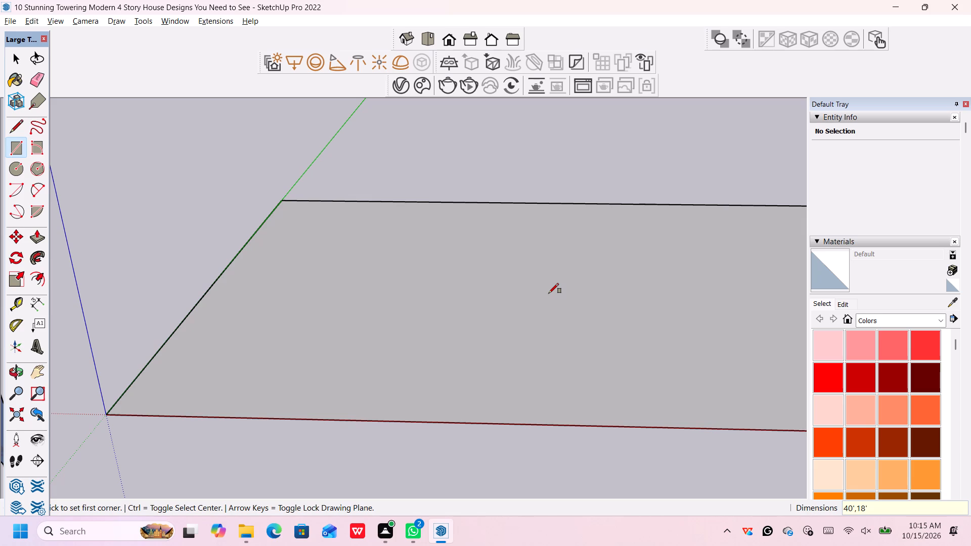
{"action": "scroll", "coordinate": [549, 293], "scroll_direction": "down", "scroll_amount": 4}
{"action": "scroll", "coordinate": [614, 315], "scroll_direction": "up", "scroll_amount": 1}
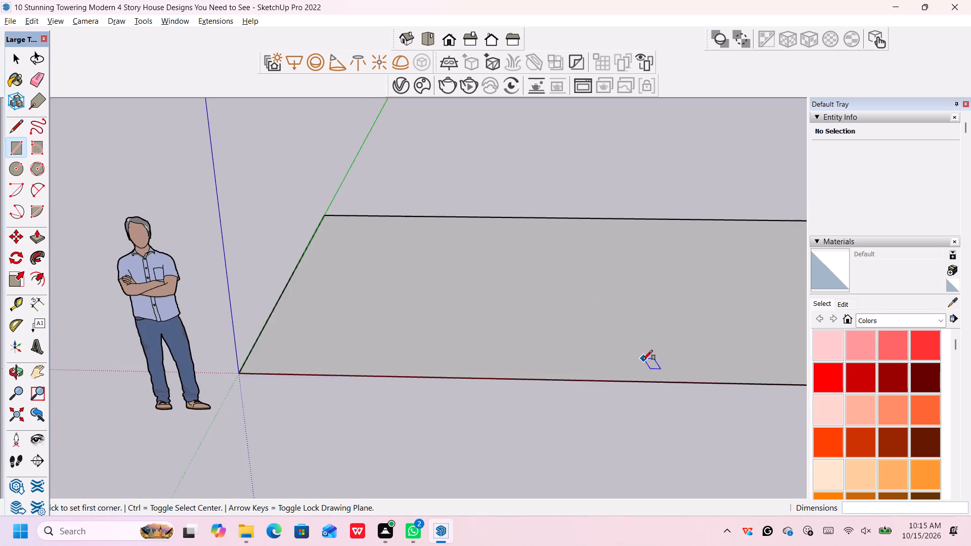
{"action": "scroll", "coordinate": [640, 366], "scroll_direction": "down", "scroll_amount": 7}
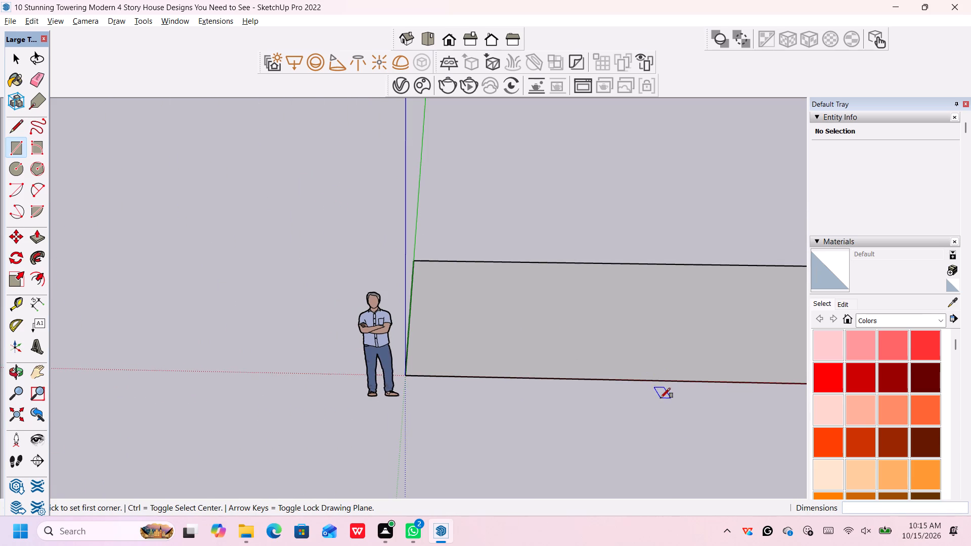
Undo the 40' by 18' rectangle drawn on the ground plane.
{"action": "key", "text": "space"}
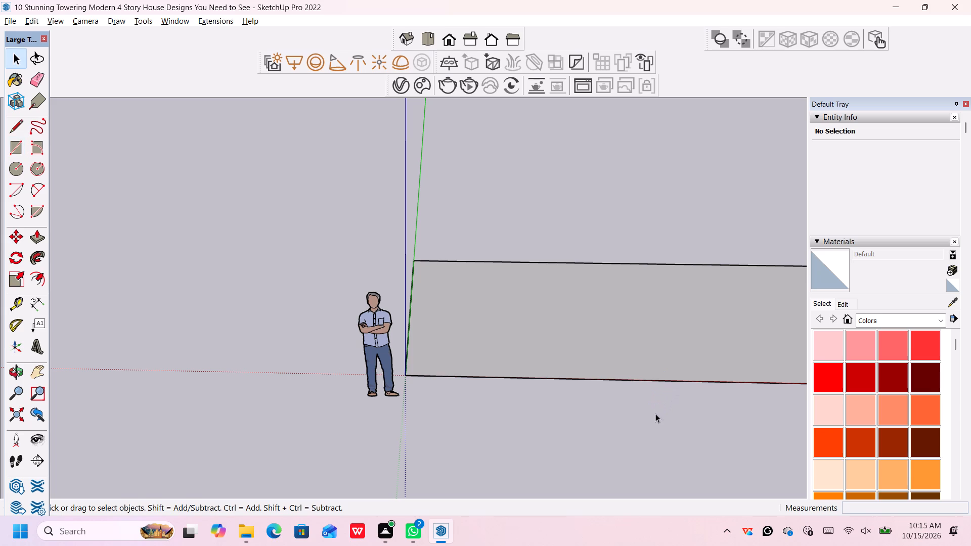
{"action": "middle_click_drag", "start_coordinate": [655, 414], "coordinate": [636, 397], "text": "ctrl"}
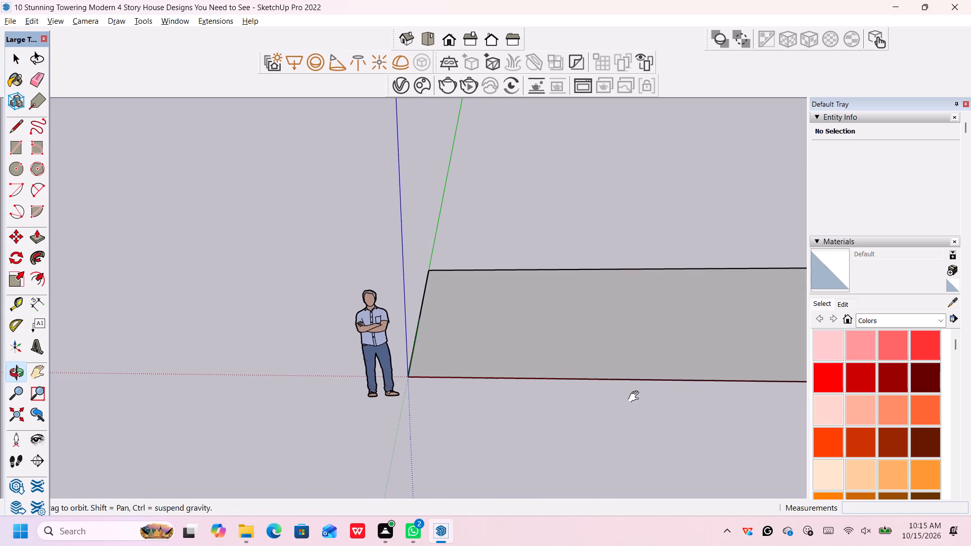
{"action": "middle_click_drag", "start_coordinate": [636, 397], "coordinate": [267, 390], "text": "ctrl"}
{"action": "scroll", "coordinate": [477, 371], "scroll_direction": "down", "scroll_amount": 3}
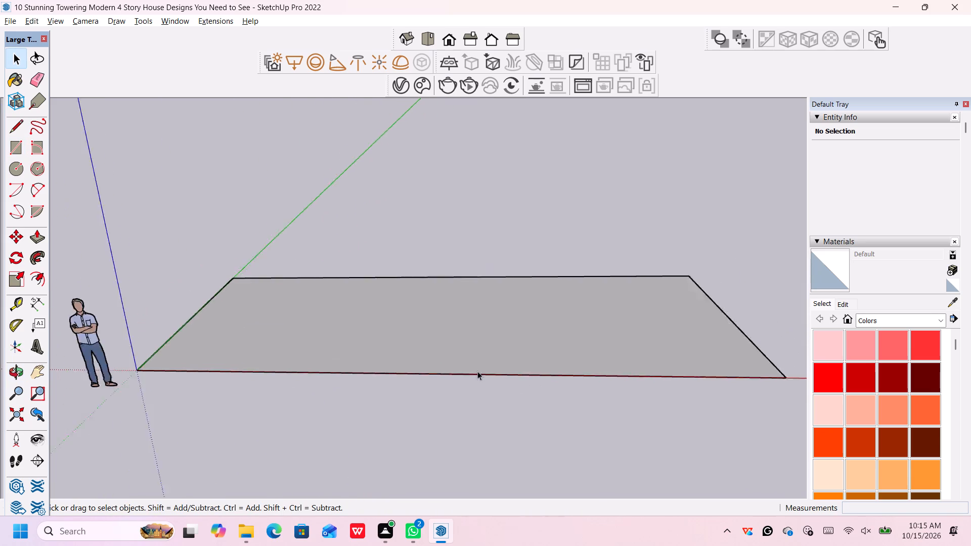
{"action": "scroll", "coordinate": [477, 371], "scroll_direction": "down", "scroll_amount": 3}
{"action": "scroll", "coordinate": [532, 393], "scroll_direction": "up", "scroll_amount": 4}
{"action": "scroll", "coordinate": [543, 412], "scroll_direction": "down", "scroll_amount": 2}
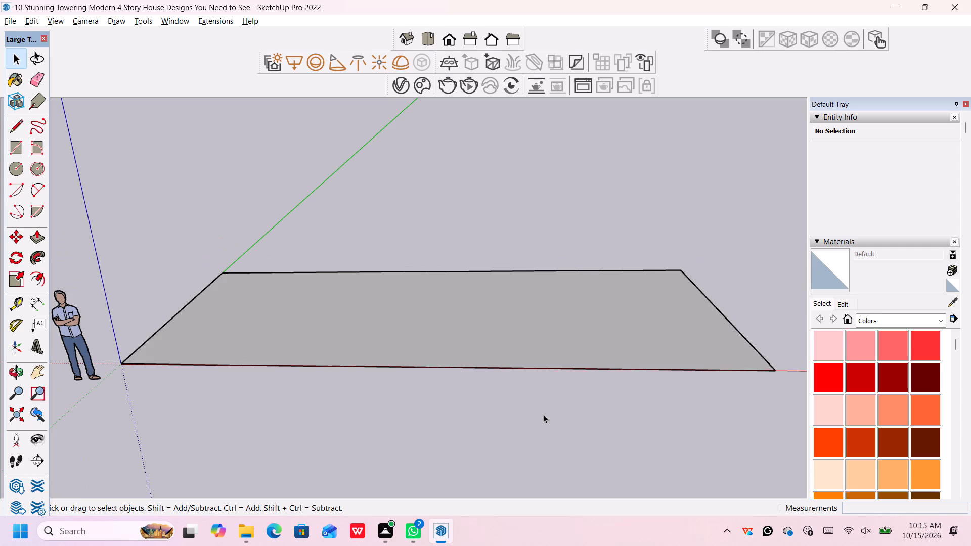
{"action": "middle_click_drag", "start_coordinate": [543, 414], "coordinate": [570, 395]}
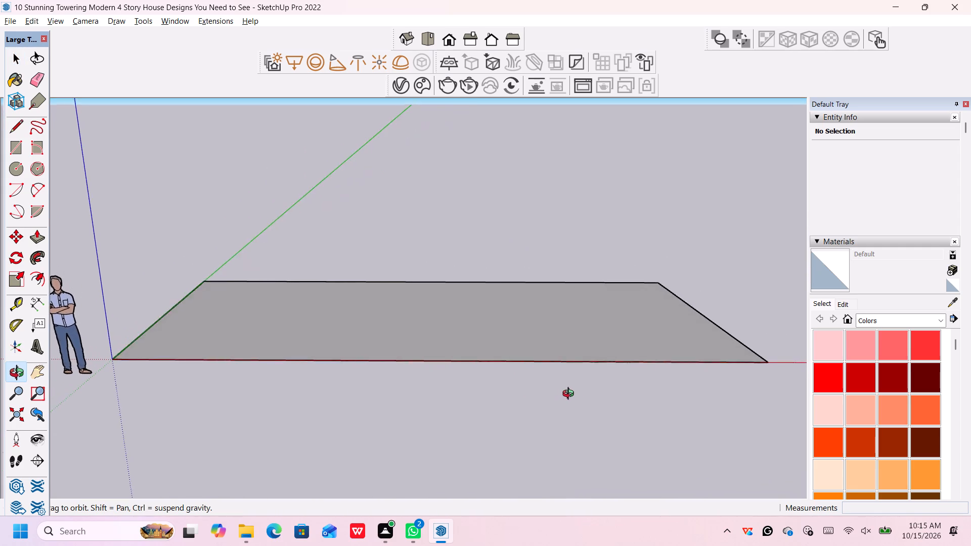
{"action": "middle_click_drag", "start_coordinate": [570, 395], "coordinate": [564, 391]}
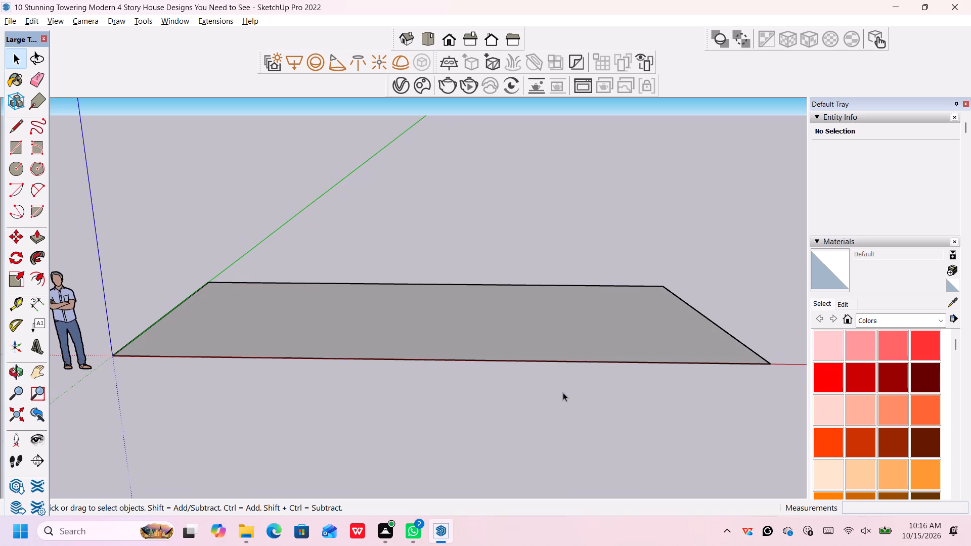
{"action": "key", "text": "ctrl+z"}
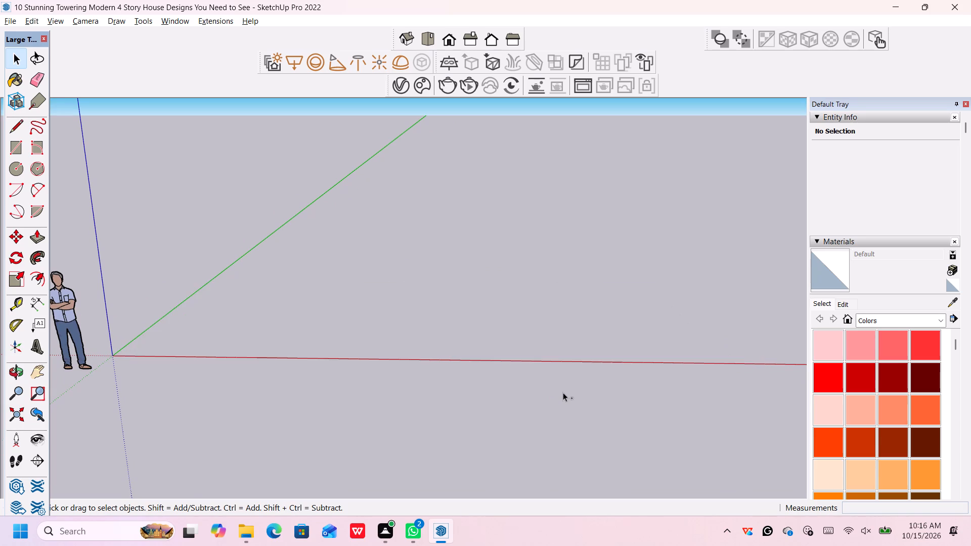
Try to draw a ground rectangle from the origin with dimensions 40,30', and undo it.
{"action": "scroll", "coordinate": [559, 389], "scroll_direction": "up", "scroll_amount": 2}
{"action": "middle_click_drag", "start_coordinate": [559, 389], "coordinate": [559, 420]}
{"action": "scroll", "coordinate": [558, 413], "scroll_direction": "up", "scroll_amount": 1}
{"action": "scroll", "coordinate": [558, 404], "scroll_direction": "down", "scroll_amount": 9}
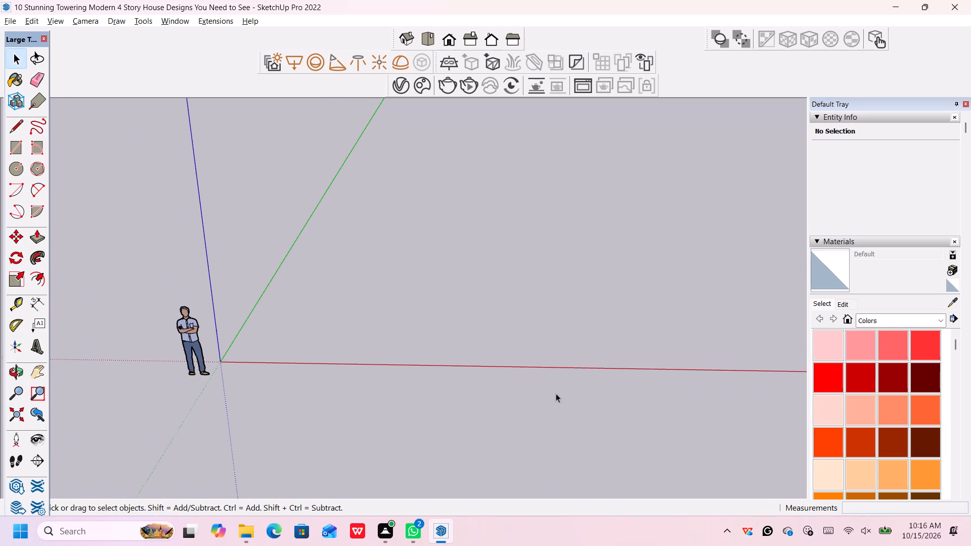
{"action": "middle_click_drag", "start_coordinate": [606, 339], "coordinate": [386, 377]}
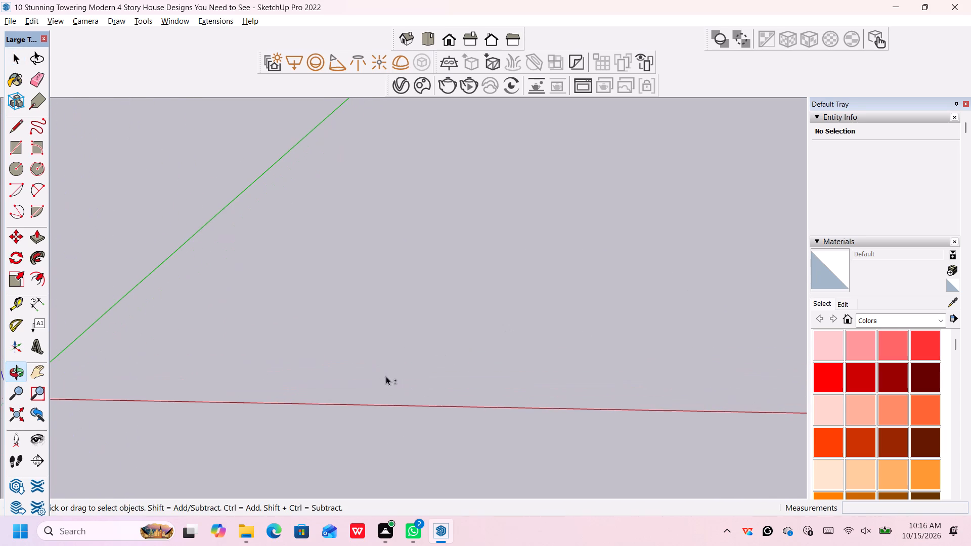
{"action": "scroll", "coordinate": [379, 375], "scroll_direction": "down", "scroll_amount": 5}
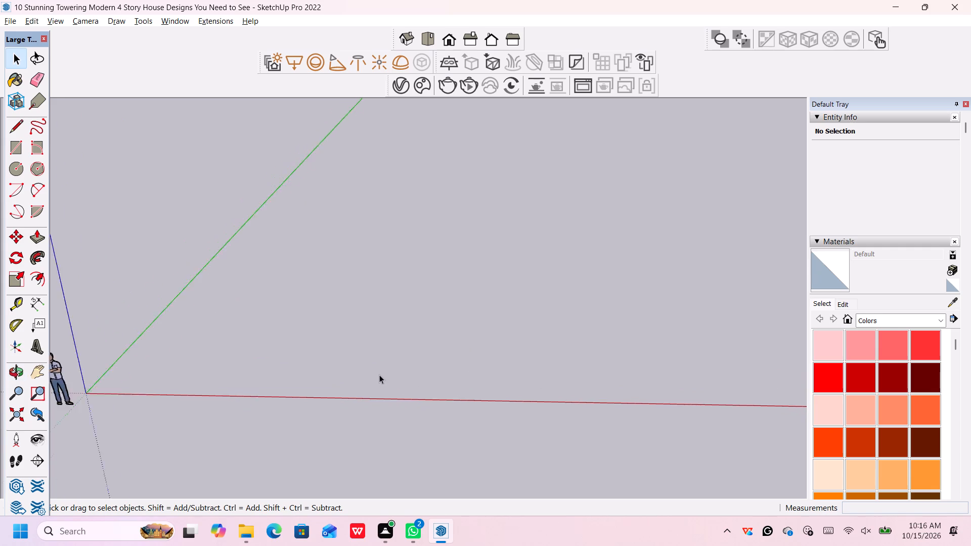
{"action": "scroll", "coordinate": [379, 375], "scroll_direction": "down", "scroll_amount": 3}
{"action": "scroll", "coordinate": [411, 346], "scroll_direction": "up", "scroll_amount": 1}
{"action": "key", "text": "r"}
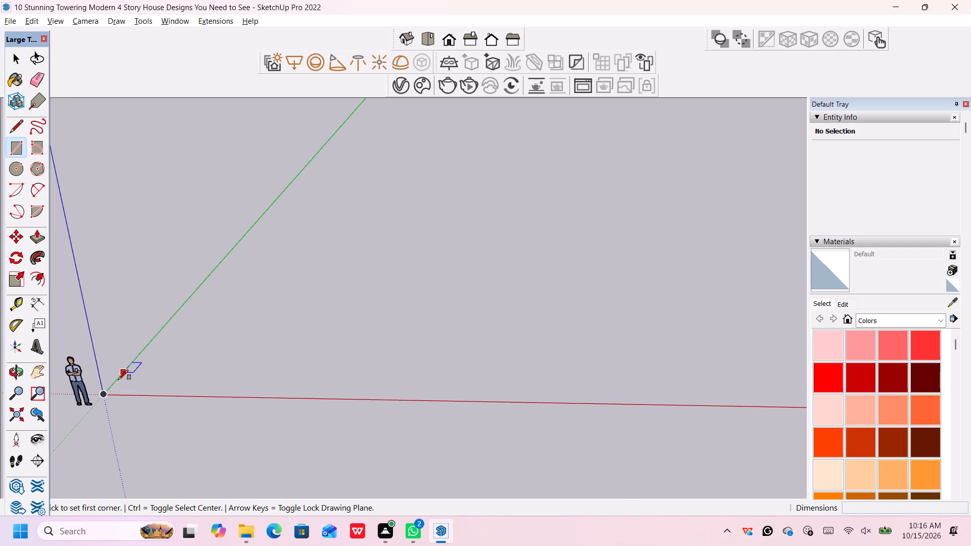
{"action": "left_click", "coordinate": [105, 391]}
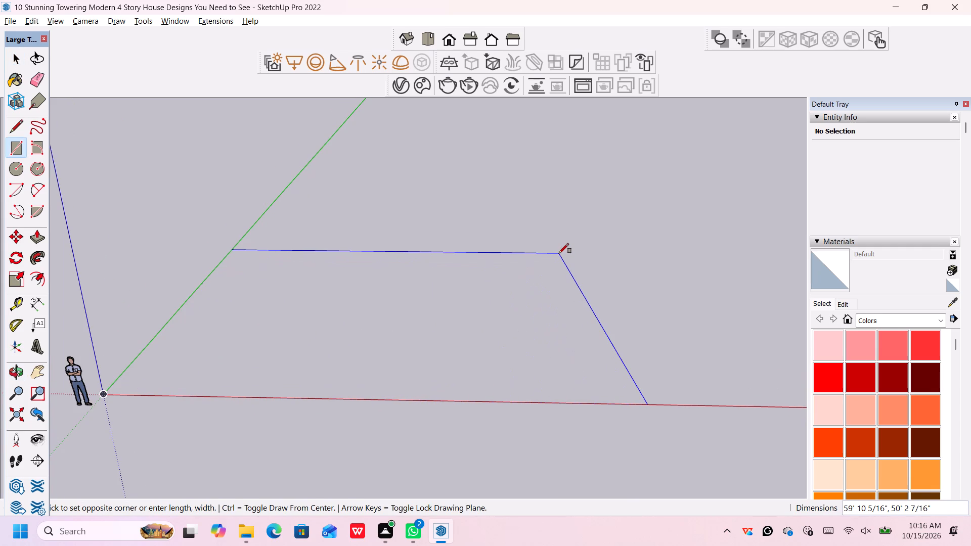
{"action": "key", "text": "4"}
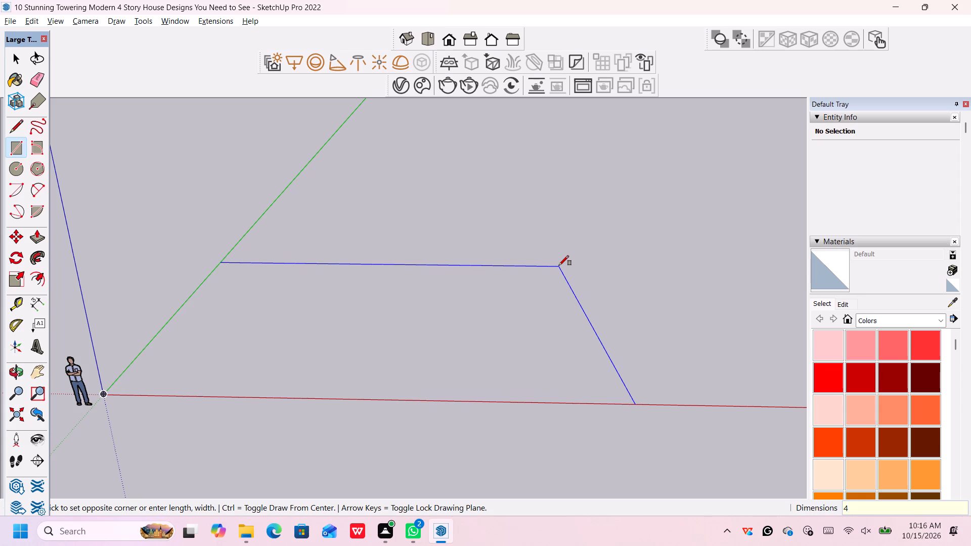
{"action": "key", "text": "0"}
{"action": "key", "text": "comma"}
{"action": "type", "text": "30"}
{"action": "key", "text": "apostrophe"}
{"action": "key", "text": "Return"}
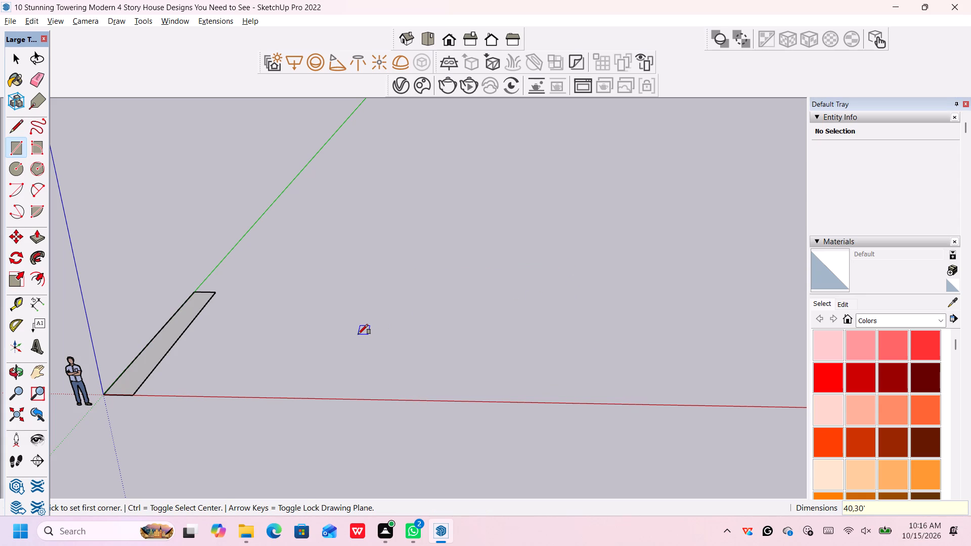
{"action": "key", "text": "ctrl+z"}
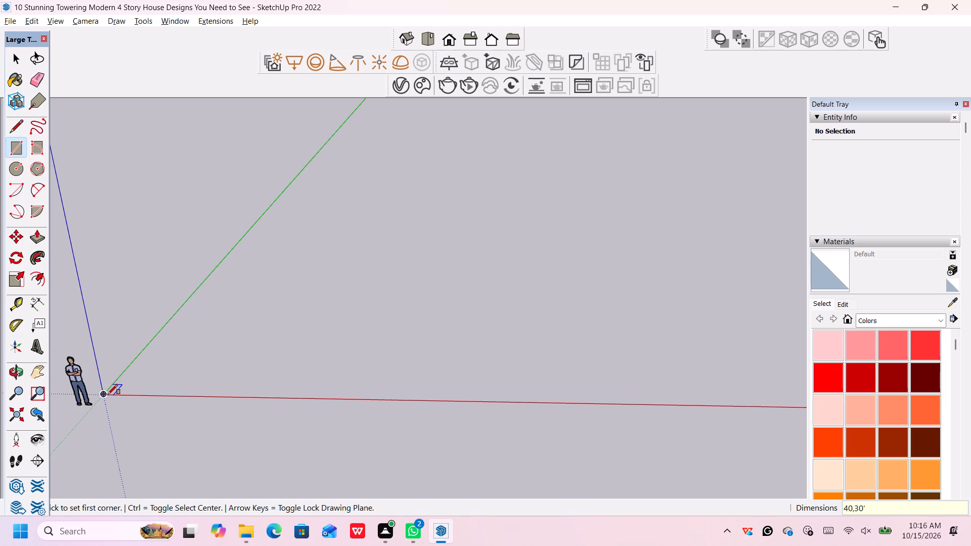
Draw a 40' by 30' rectangle on the ground plane from the origin, with its 40' side along the red axis.
{"action": "left_click", "coordinate": [105, 392]}
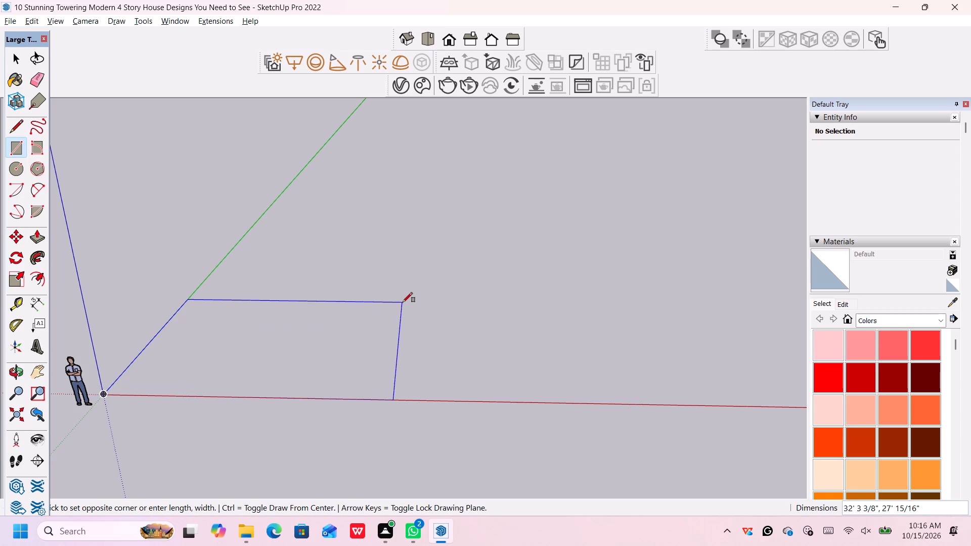
{"action": "key", "text": "4"}
{"action": "type", "text": "0'"}
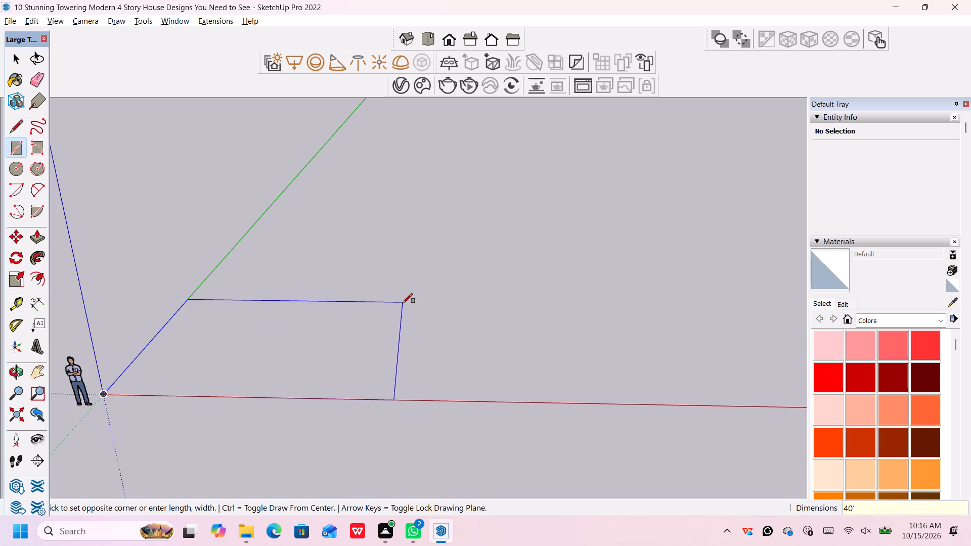
{"action": "key", "text": "comma"}
{"action": "type", "text": "30'"}
{"action": "key", "text": "Return"}
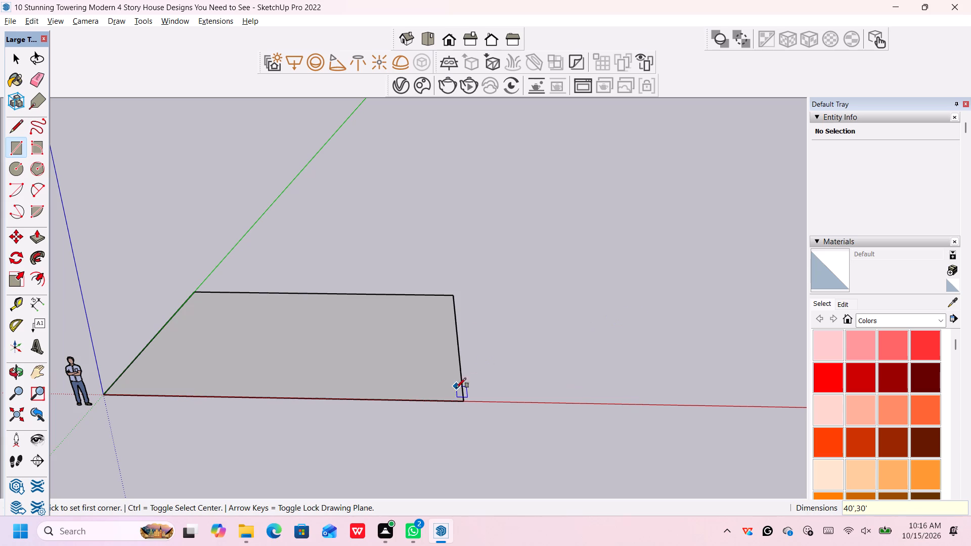
{"action": "scroll", "coordinate": [342, 429], "scroll_direction": "up", "scroll_amount": 4}
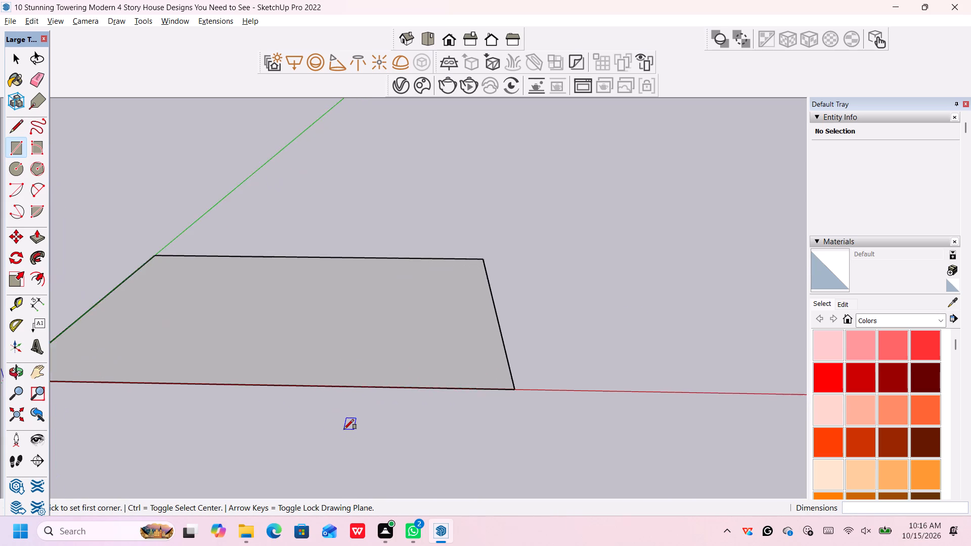
{"action": "scroll", "coordinate": [345, 429], "scroll_direction": "down", "scroll_amount": 5}
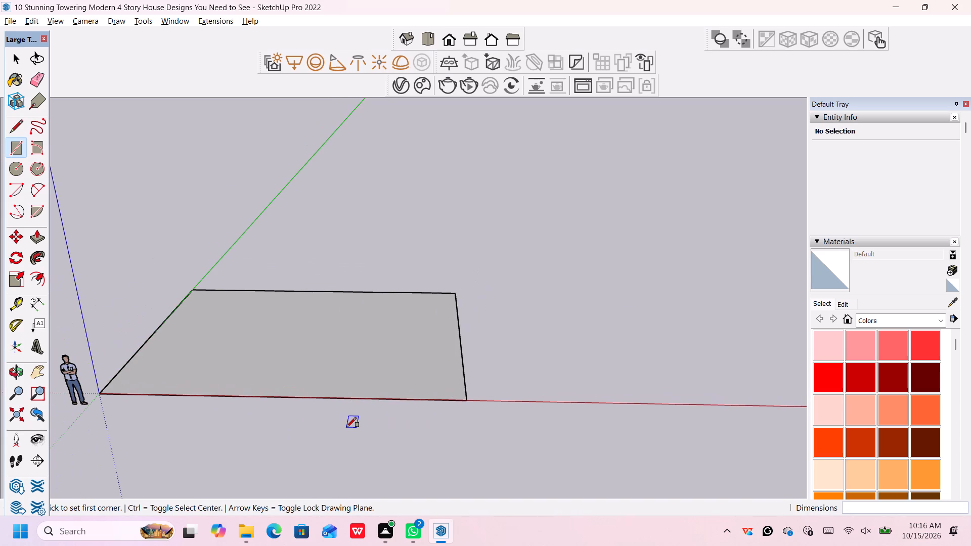
{"action": "key", "text": "space"}
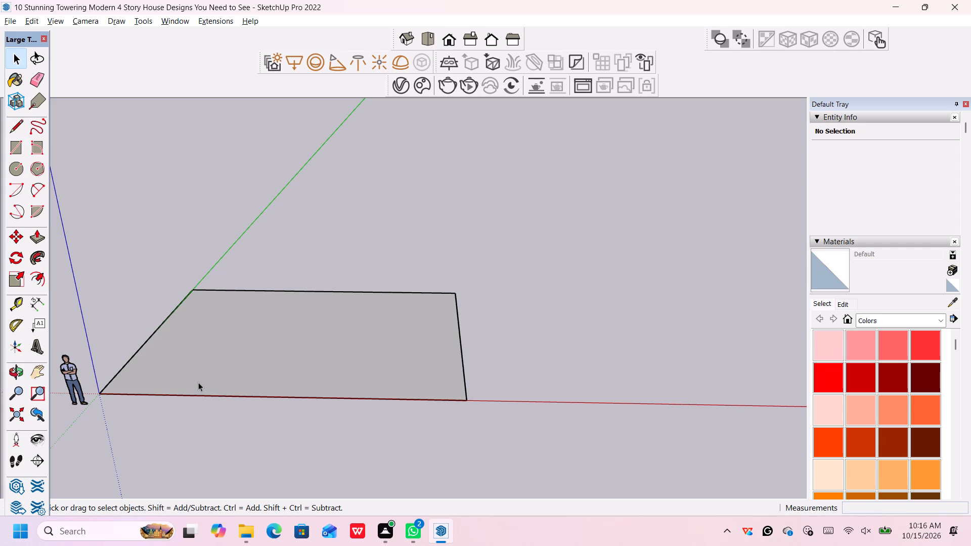
Examine the 40' by 30' ground rectangle from different angles and distances, ending with a raised frontal view.
{"action": "middle_click_drag", "start_coordinate": [198, 382], "coordinate": [199, 382], "text": "shift"}
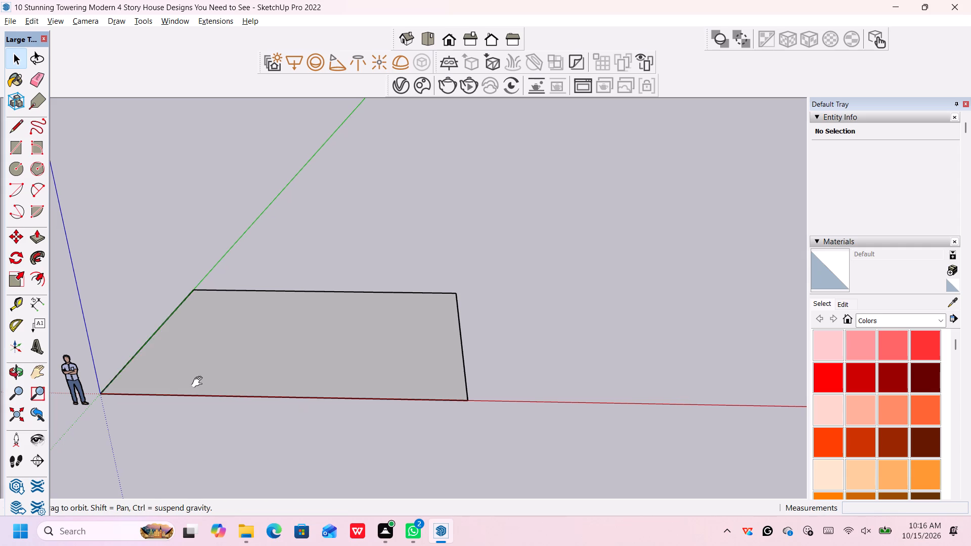
{"action": "middle_click_drag", "start_coordinate": [199, 382], "coordinate": [310, 462], "text": "shift"}
{"action": "middle_click_drag", "start_coordinate": [334, 467], "coordinate": [328, 454]}
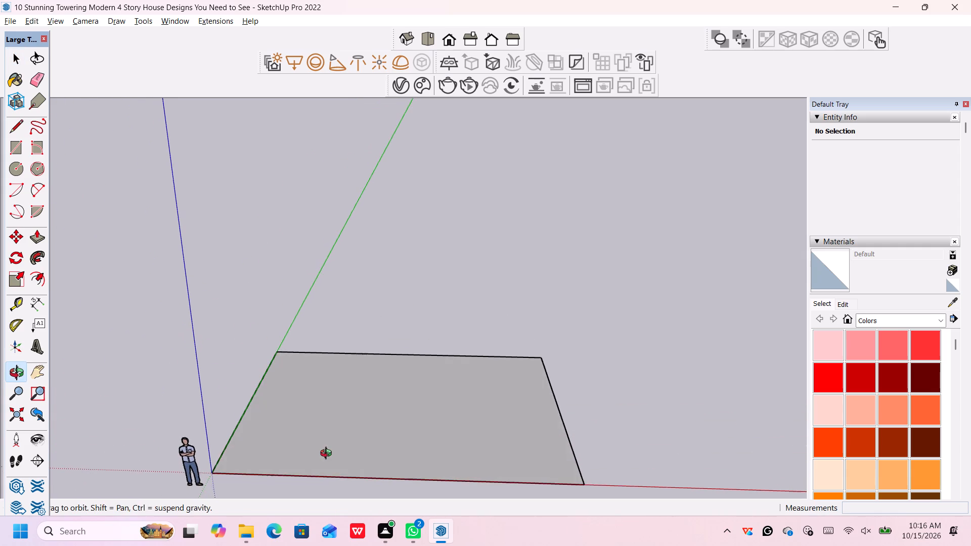
{"action": "middle_click_drag", "start_coordinate": [328, 454], "coordinate": [326, 449]}
{"action": "scroll", "coordinate": [333, 441], "scroll_direction": "down", "scroll_amount": 7}
{"action": "middle_click", "coordinate": [402, 440]}
{"action": "middle_click", "coordinate": [402, 440]}
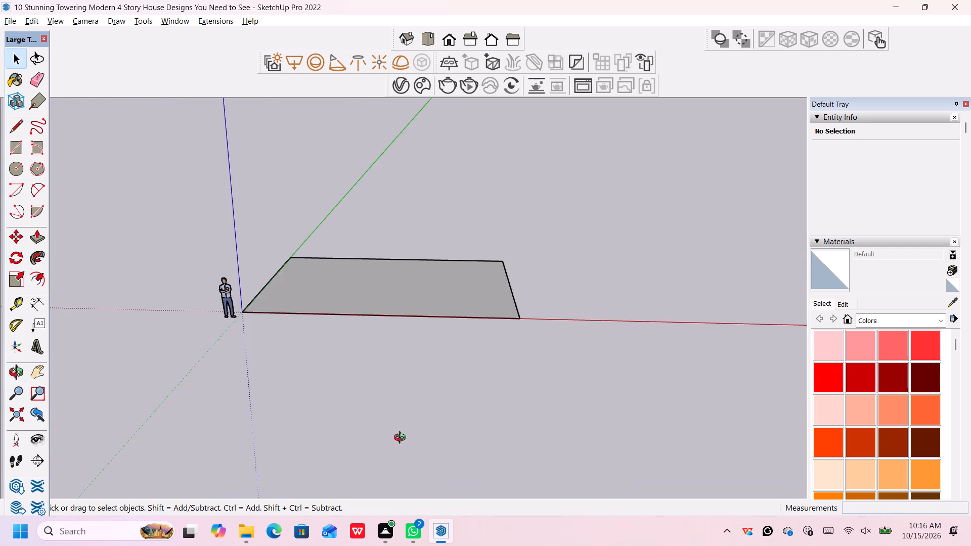
{"action": "middle_click", "coordinate": [402, 439]}
{"action": "middle_click", "coordinate": [402, 439]}
{"action": "middle_click", "coordinate": [402, 439]}
{"action": "middle_click", "coordinate": [402, 439]}
{"action": "middle_click", "coordinate": [402, 439]}
{"action": "middle_click", "coordinate": [402, 439]}
{"action": "middle_click", "coordinate": [402, 439]}
{"action": "middle_click", "coordinate": [400, 440]}
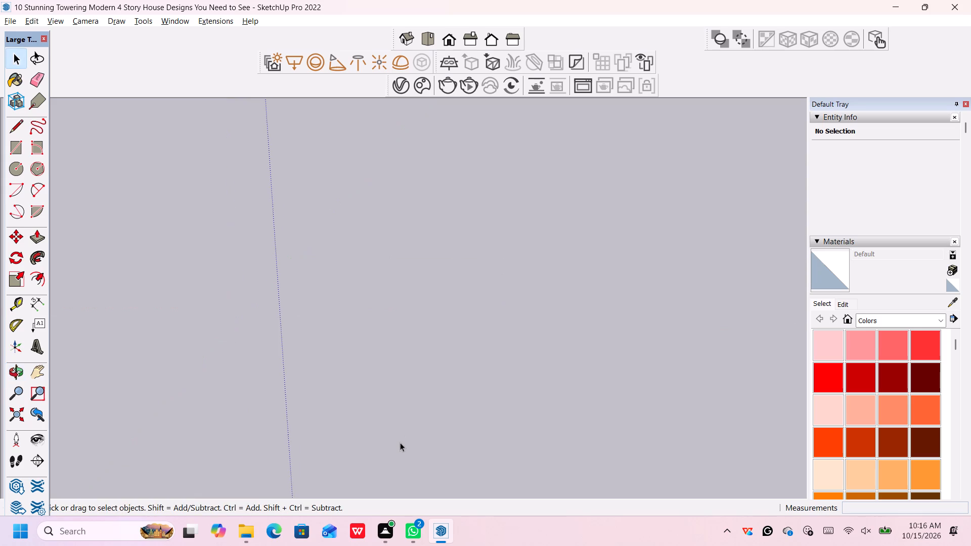
{"action": "scroll", "coordinate": [400, 442], "scroll_direction": "down", "scroll_amount": 5}
{"action": "scroll", "coordinate": [400, 443], "scroll_direction": "down", "scroll_amount": 17}
{"action": "scroll", "coordinate": [389, 267], "scroll_direction": "down", "scroll_amount": 2}
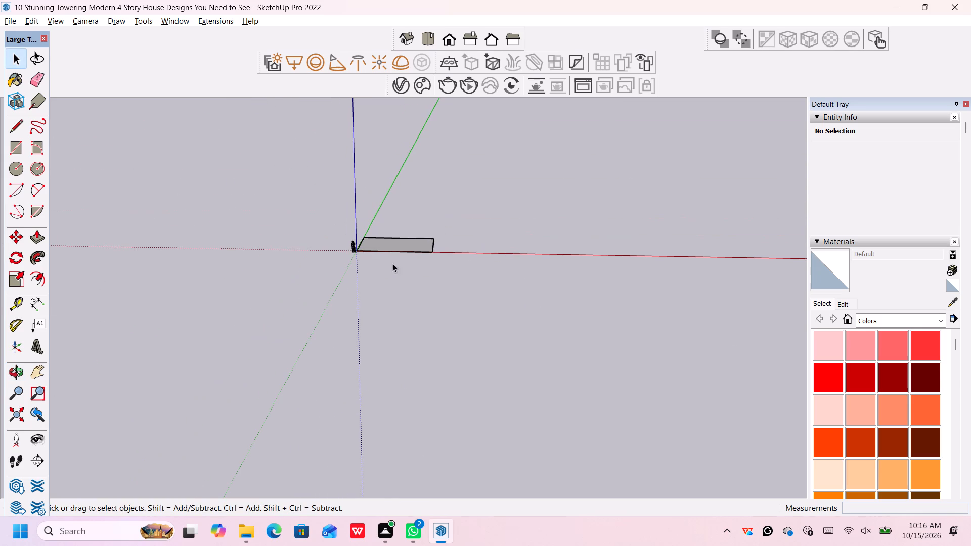
{"action": "middle_click_drag", "start_coordinate": [387, 229], "coordinate": [325, 368]}
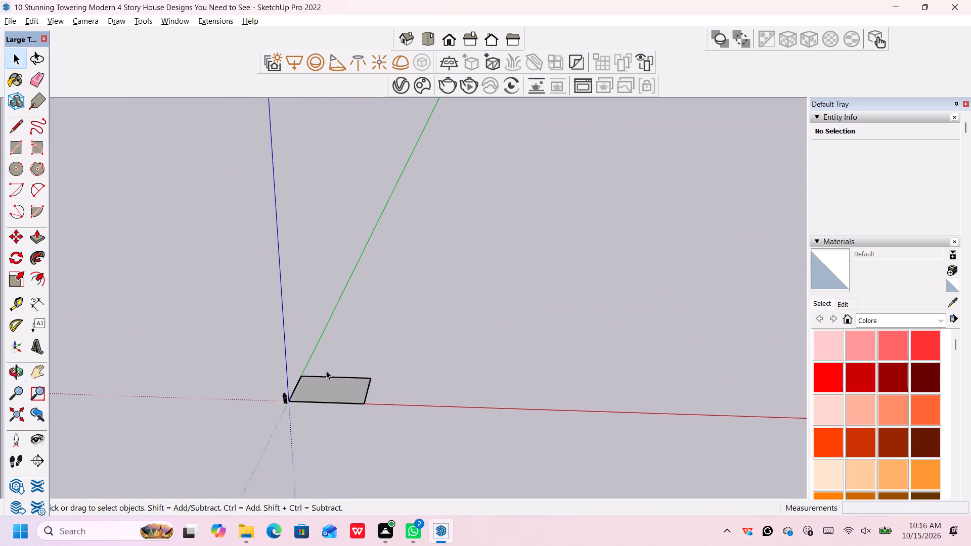
{"action": "scroll", "coordinate": [320, 388], "scroll_direction": "up", "scroll_amount": 14}
{"action": "scroll", "coordinate": [391, 401], "scroll_direction": "up", "scroll_amount": 6}
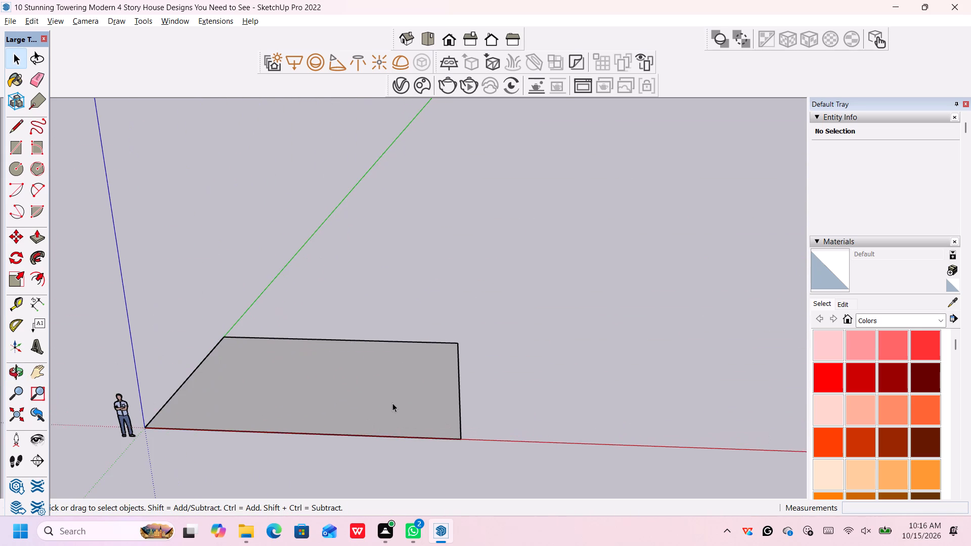
{"action": "middle_click", "coordinate": [395, 403]}
{"action": "middle_click", "coordinate": [395, 403]}
{"action": "middle_click", "coordinate": [400, 400]}
{"action": "scroll", "coordinate": [198, 292], "scroll_direction": "up", "scroll_amount": 5}
{"action": "scroll", "coordinate": [248, 282], "scroll_direction": "up", "scroll_amount": 2}
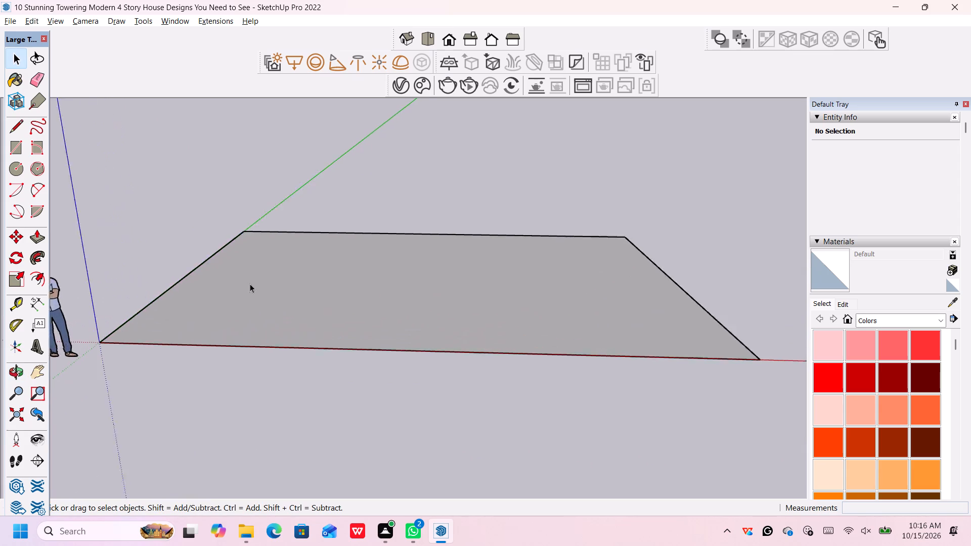
{"action": "scroll", "coordinate": [250, 284], "scroll_direction": "up", "scroll_amount": 3}
{"action": "scroll", "coordinate": [306, 292], "scroll_direction": "down", "scroll_amount": 4}
{"action": "scroll", "coordinate": [458, 255], "scroll_direction": "down", "scroll_amount": 4}
{"action": "scroll", "coordinate": [471, 258], "scroll_direction": "up", "scroll_amount": 5}
{"action": "scroll", "coordinate": [472, 260], "scroll_direction": "down", "scroll_amount": 2}
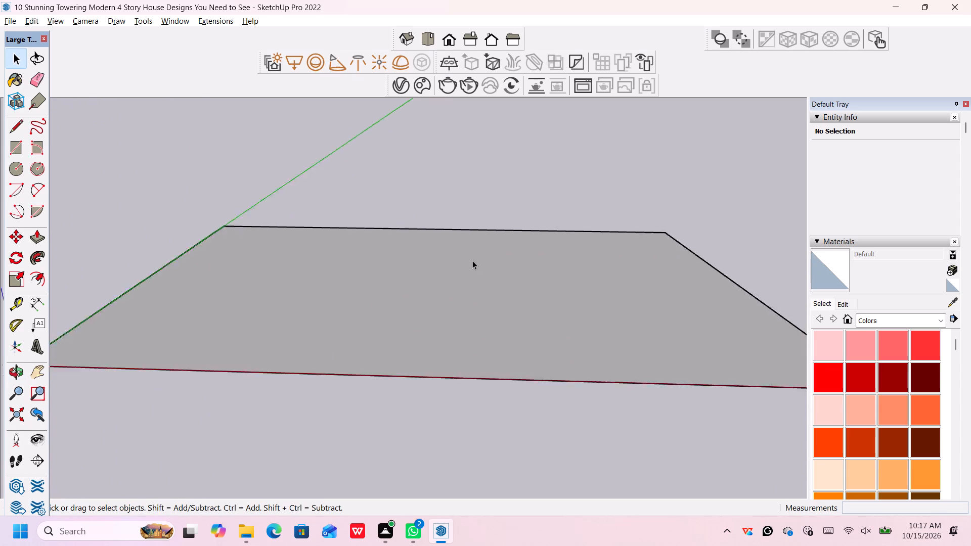
{"action": "scroll", "coordinate": [472, 260], "scroll_direction": "down", "scroll_amount": 3}
{"action": "scroll", "coordinate": [472, 260], "scroll_direction": "up", "scroll_amount": 1}
{"action": "middle_click_drag", "start_coordinate": [475, 264], "coordinate": [489, 276], "text": "shift"}
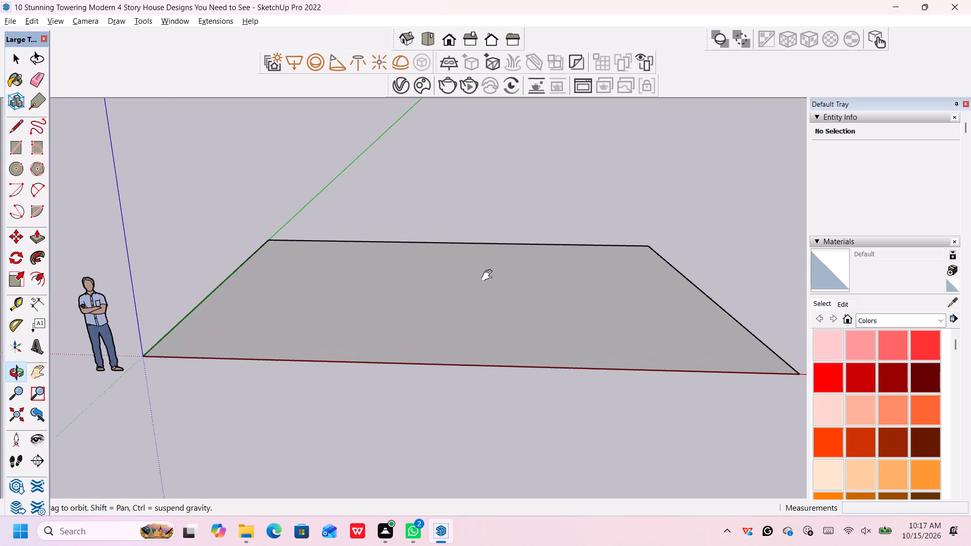
{"action": "middle_click_drag", "start_coordinate": [489, 276], "coordinate": [452, 277], "text": "shift"}
{"action": "middle_click", "coordinate": [457, 281]}
{"action": "middle_click_drag", "start_coordinate": [459, 281], "coordinate": [472, 284]}
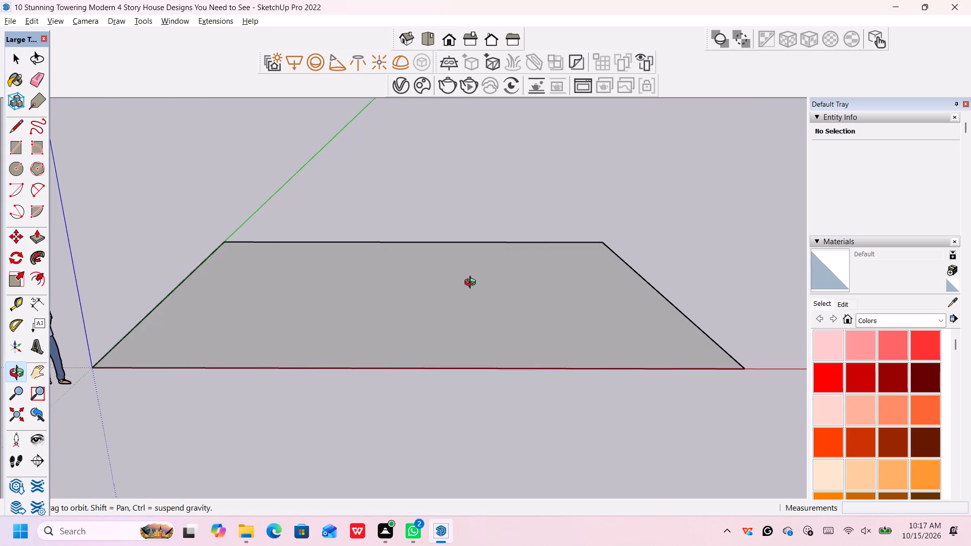
{"action": "middle_click_drag", "start_coordinate": [472, 284], "coordinate": [472, 323]}
{"action": "middle_click_drag", "start_coordinate": [472, 323], "coordinate": [473, 360]}
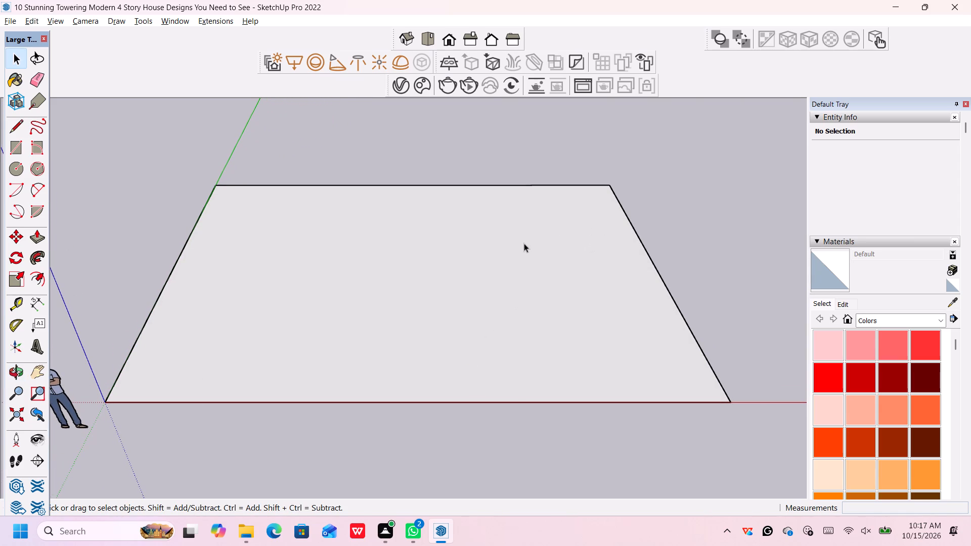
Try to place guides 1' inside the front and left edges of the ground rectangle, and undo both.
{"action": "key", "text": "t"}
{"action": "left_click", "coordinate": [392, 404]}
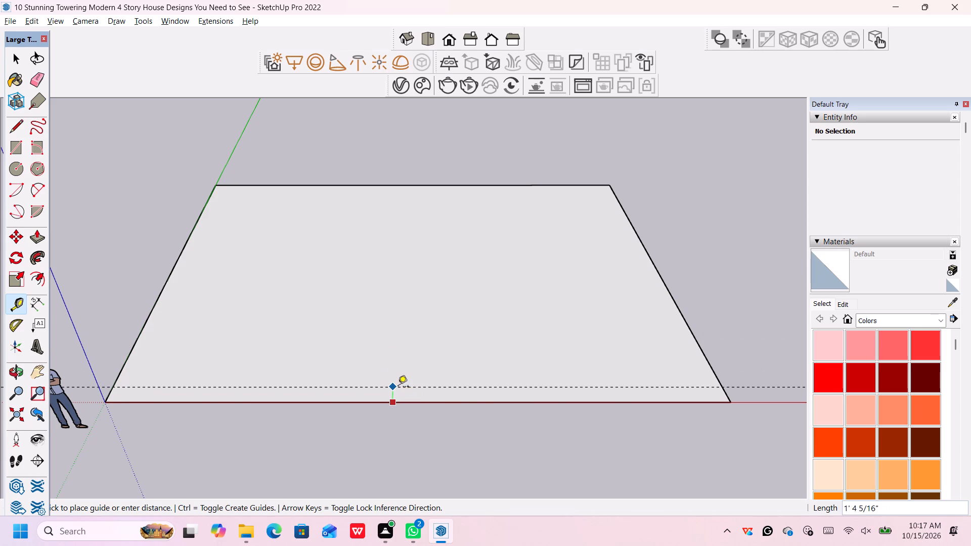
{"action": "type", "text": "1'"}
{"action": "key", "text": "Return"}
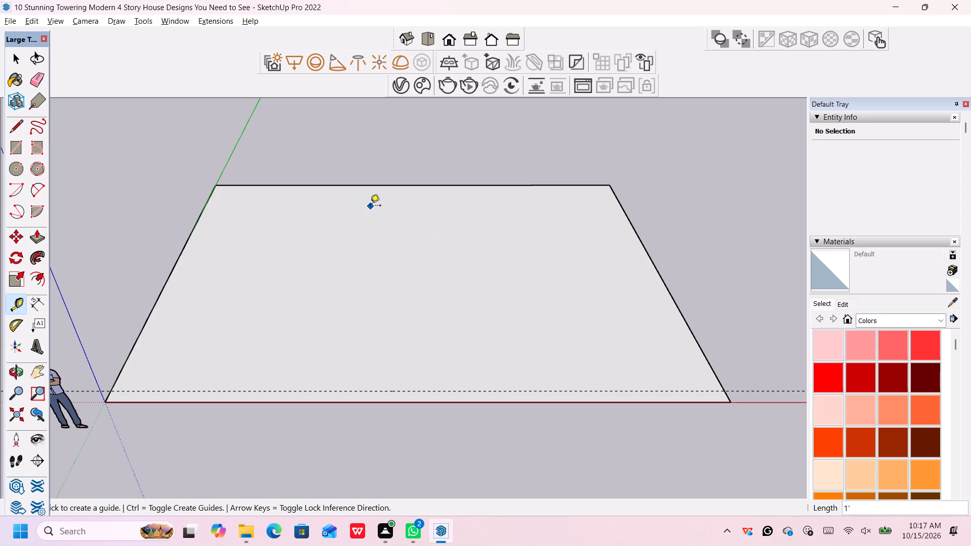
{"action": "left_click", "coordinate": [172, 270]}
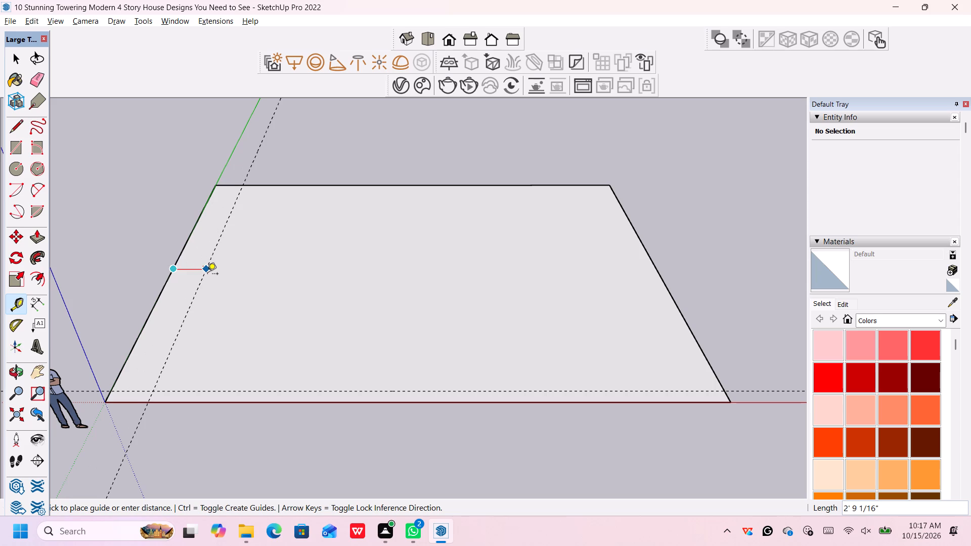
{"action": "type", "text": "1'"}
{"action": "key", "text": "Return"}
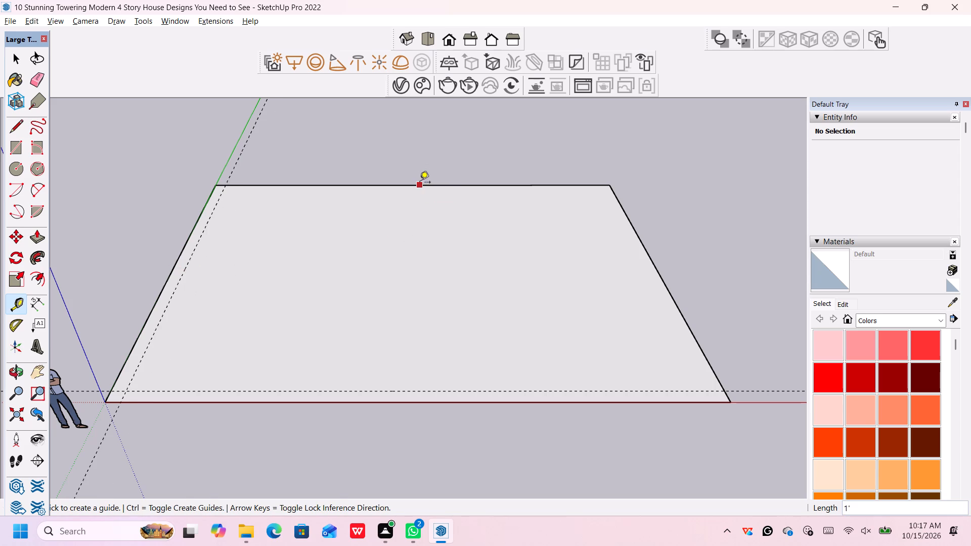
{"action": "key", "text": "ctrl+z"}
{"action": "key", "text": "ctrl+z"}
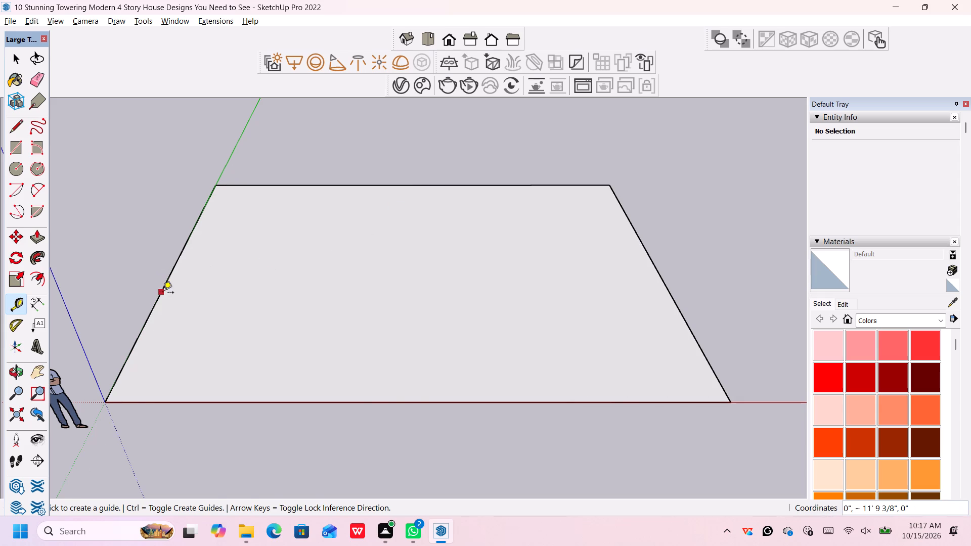
Place guide lines 2' inside the left and right edges of the ground rectangle.
{"action": "left_click", "coordinate": [163, 293]}
{"action": "type", "text": "2'"}
{"action": "key", "text": "Return"}
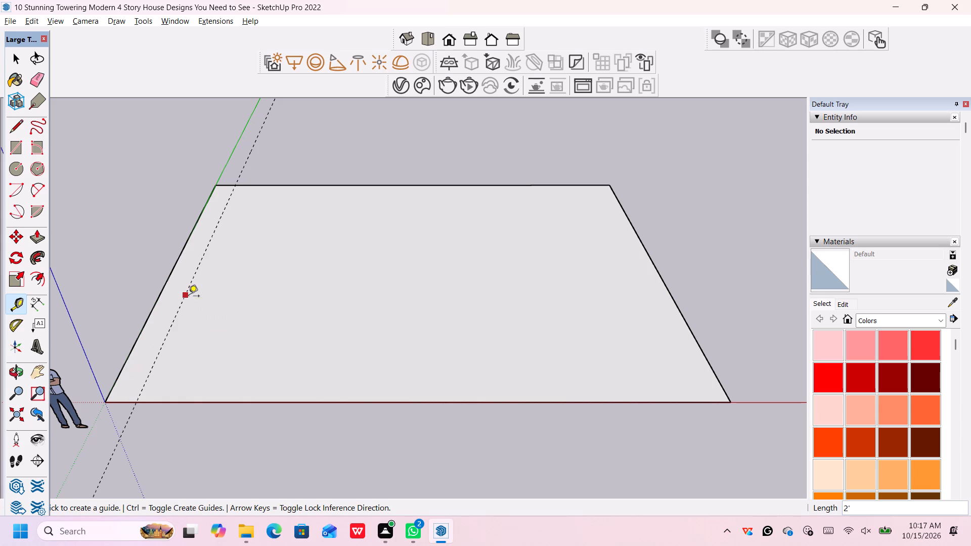
{"action": "left_click", "coordinate": [661, 278]}
{"action": "type", "text": "2'"}
{"action": "key", "text": "Return"}
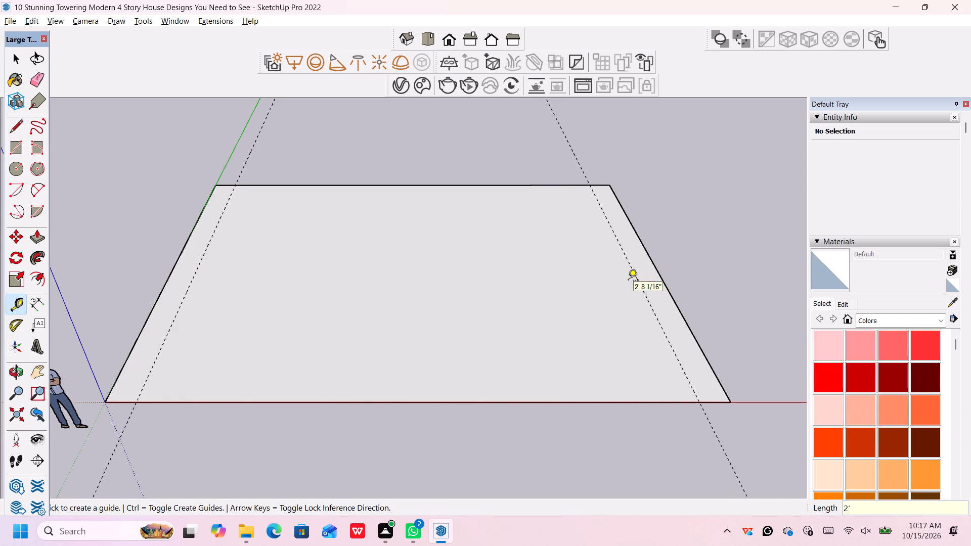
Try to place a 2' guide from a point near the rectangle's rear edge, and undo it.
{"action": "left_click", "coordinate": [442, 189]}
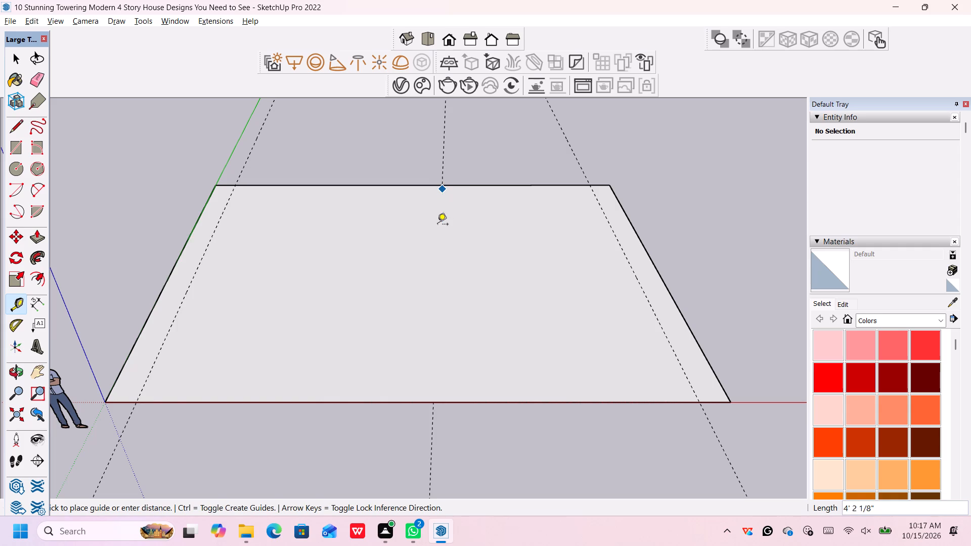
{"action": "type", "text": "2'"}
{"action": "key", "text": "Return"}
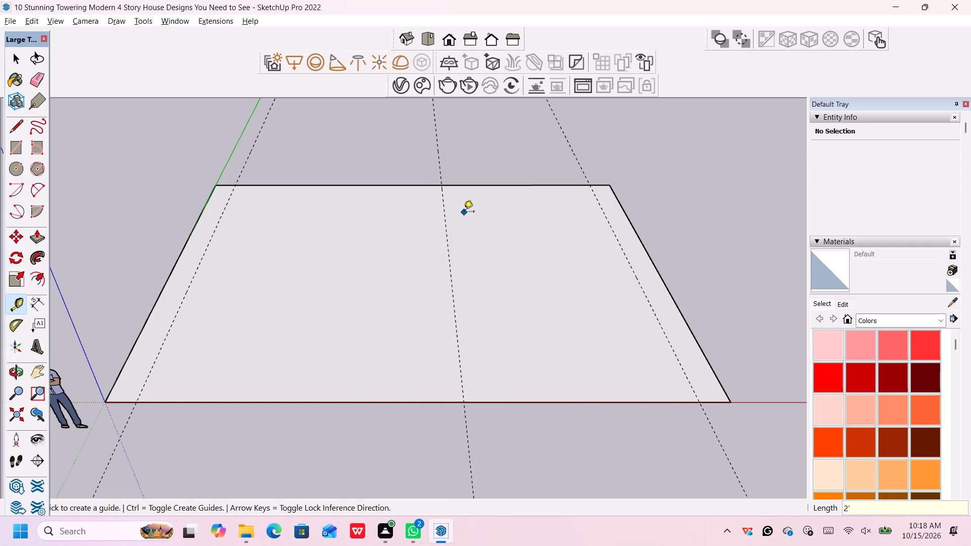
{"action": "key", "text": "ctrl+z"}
Place guide lines 2' inside the rear and front edges of the ground rectangle.
{"action": "left_click", "coordinate": [426, 186]}
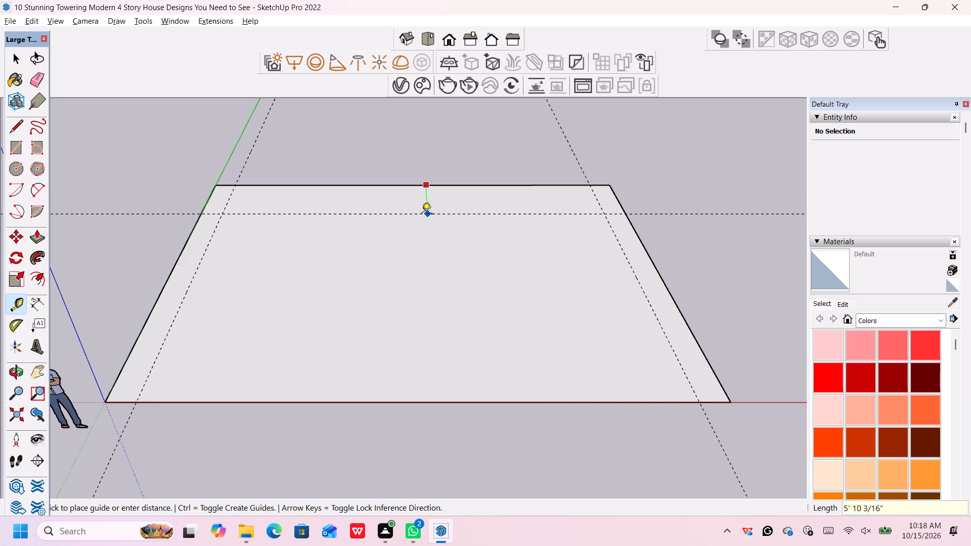
{"action": "type", "text": "2'"}
{"action": "key", "text": "Return"}
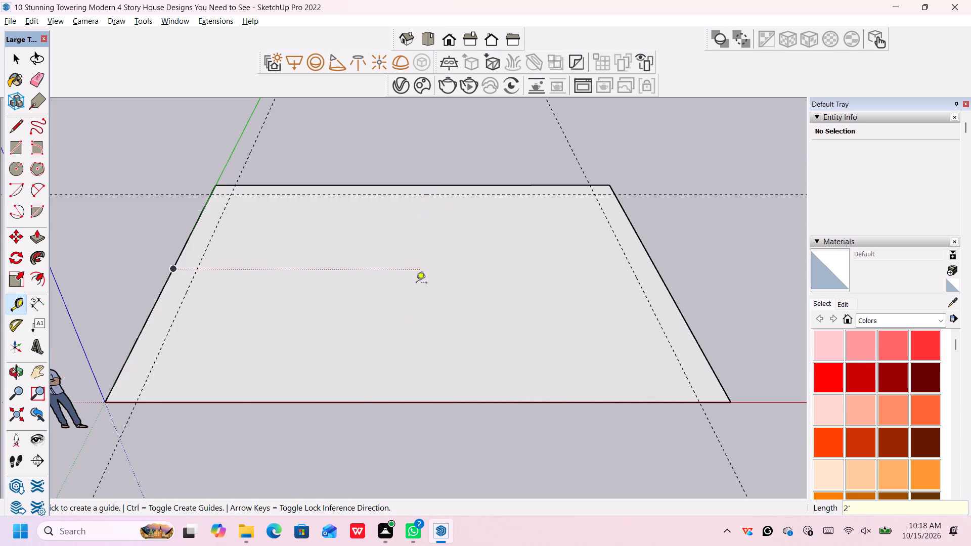
{"action": "left_click_drag", "start_coordinate": [390, 402], "coordinate": [390, 396]}
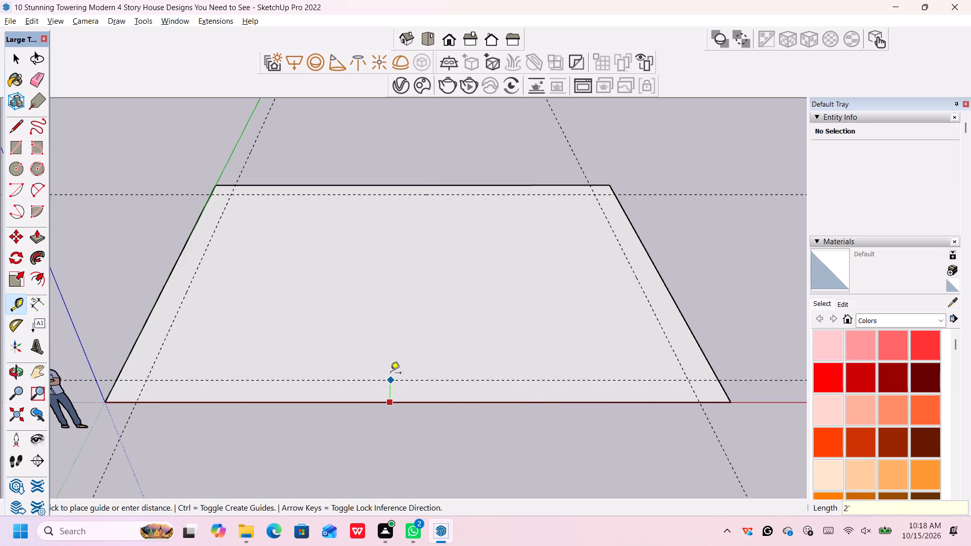
{"action": "left_click", "coordinate": [390, 374]}
{"action": "scroll", "coordinate": [400, 364], "scroll_direction": "down", "scroll_amount": 1}
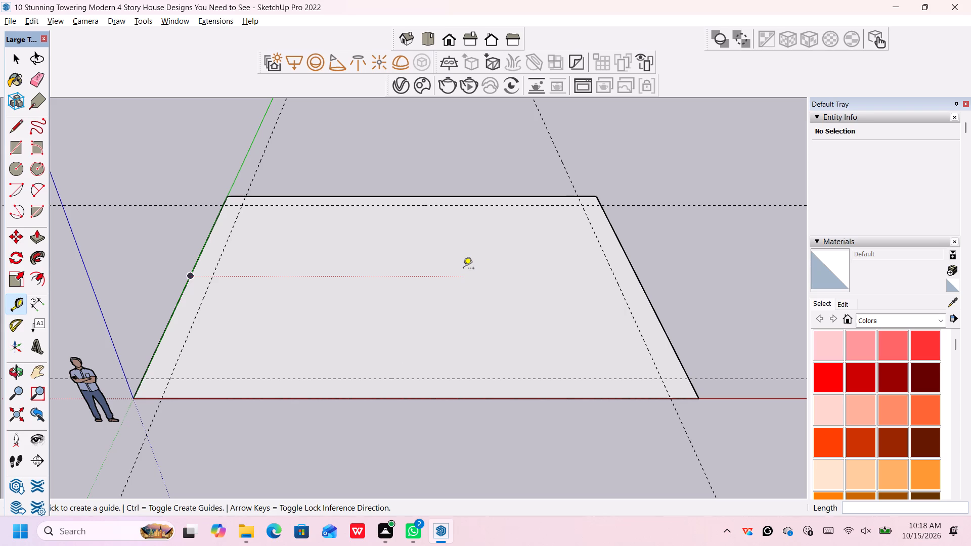
{"action": "key", "text": "space"}
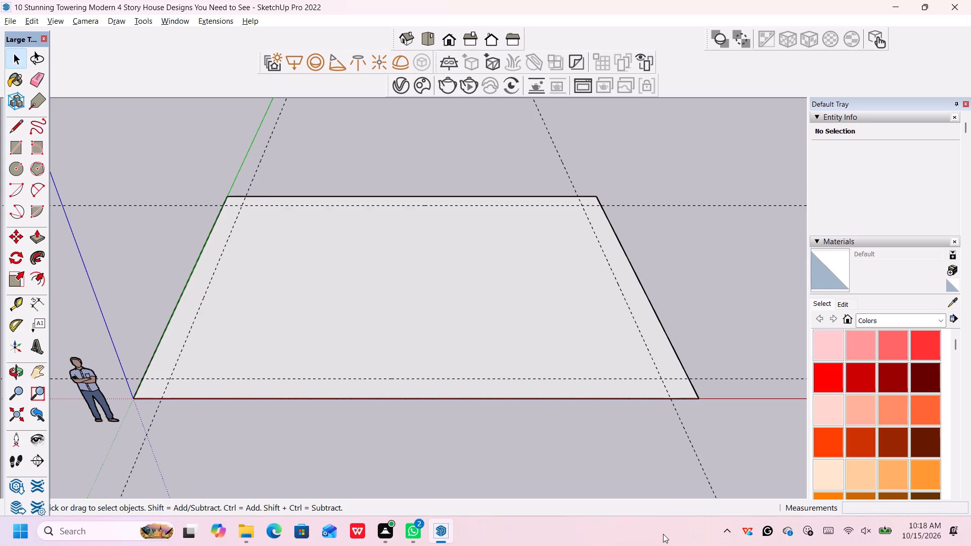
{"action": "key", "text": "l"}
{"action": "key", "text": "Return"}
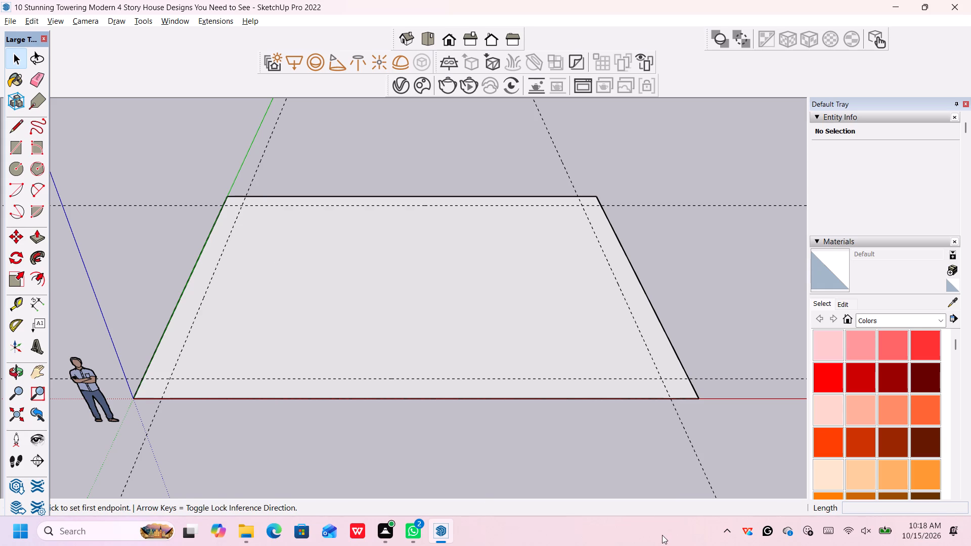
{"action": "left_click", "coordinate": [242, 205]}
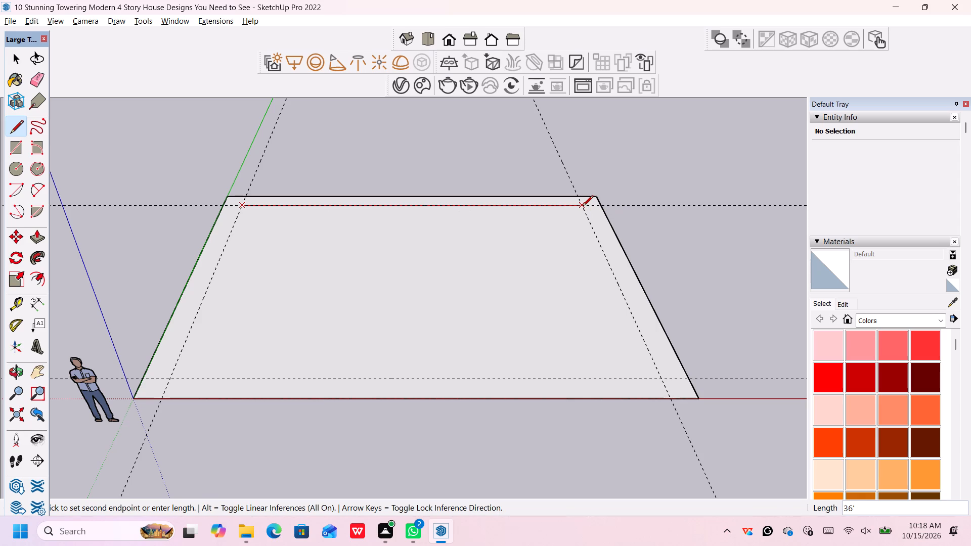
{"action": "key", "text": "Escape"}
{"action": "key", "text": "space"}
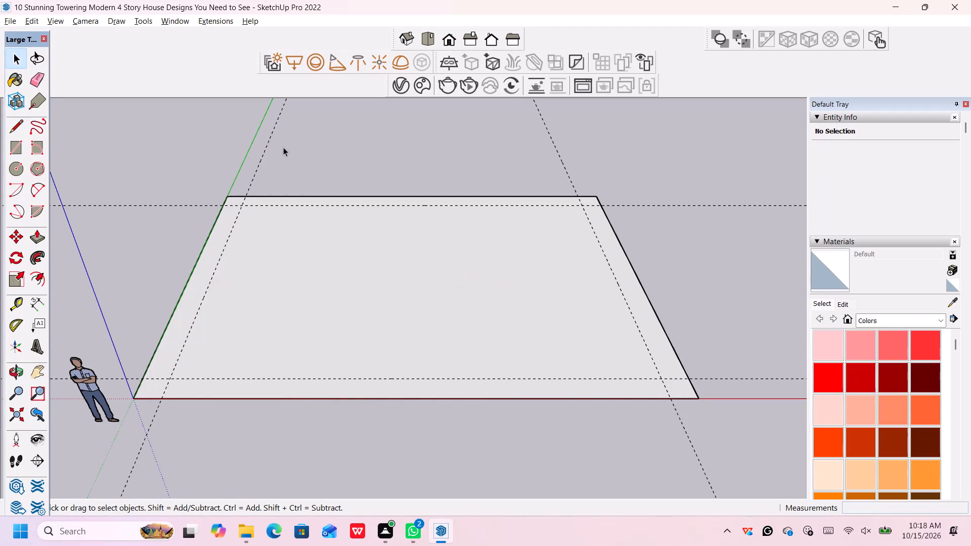
Copy the ground rectangle's face and edges from the origin corner along the red axis, about 74' 7" away.
{"action": "double_click", "coordinate": [270, 257]}
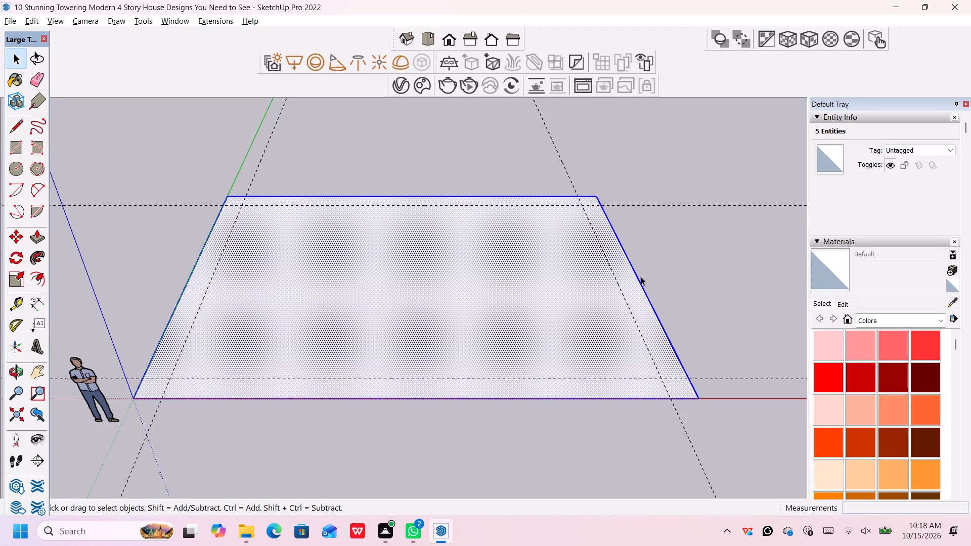
{"action": "key", "text": "m"}
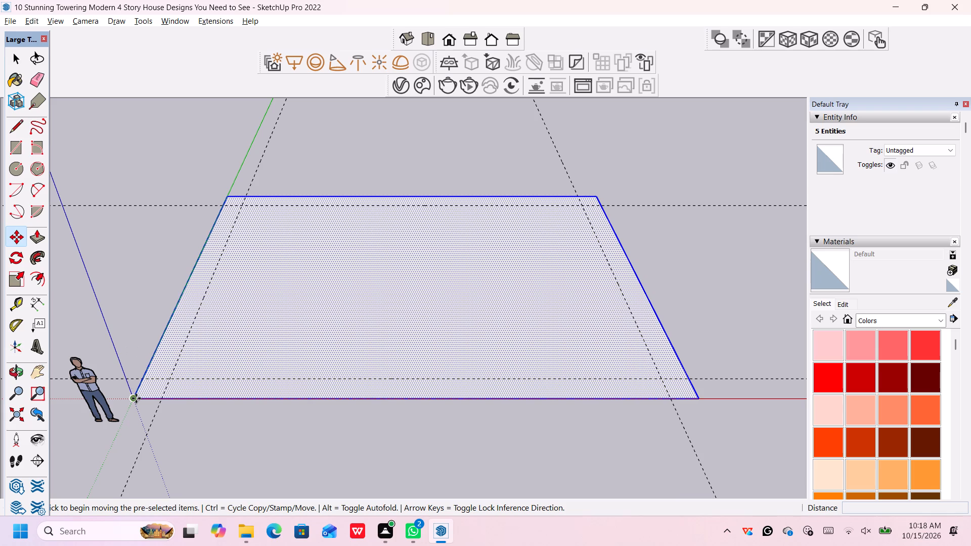
{"action": "left_click", "coordinate": [133, 396]}
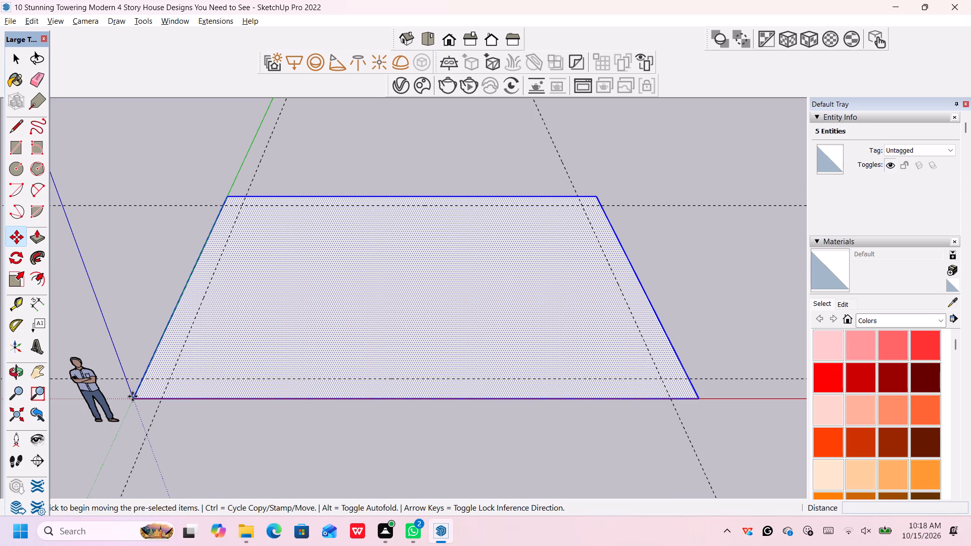
{"action": "scroll", "coordinate": [701, 366], "scroll_direction": "down", "scroll_amount": 4}
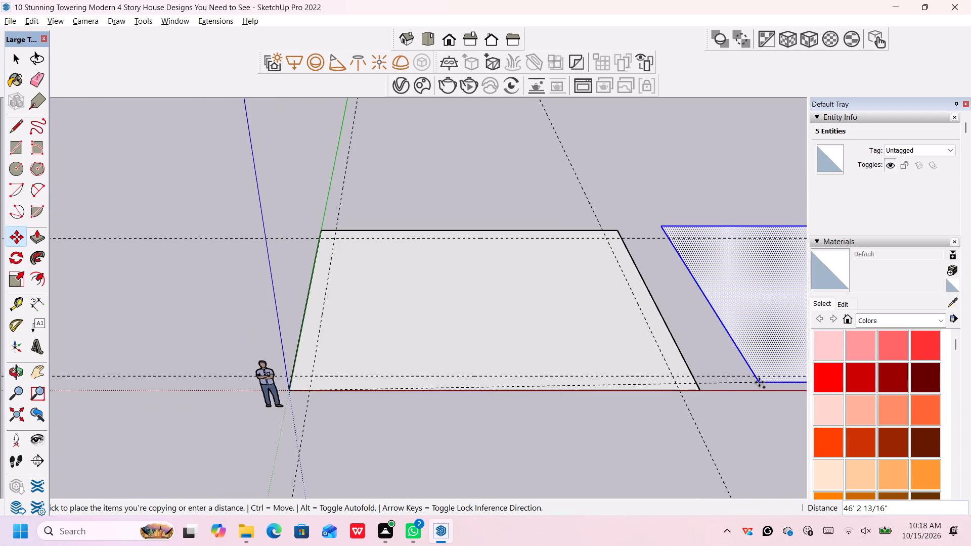
{"action": "middle_click_drag", "start_coordinate": [758, 382], "coordinate": [260, 354], "text": "shift"}
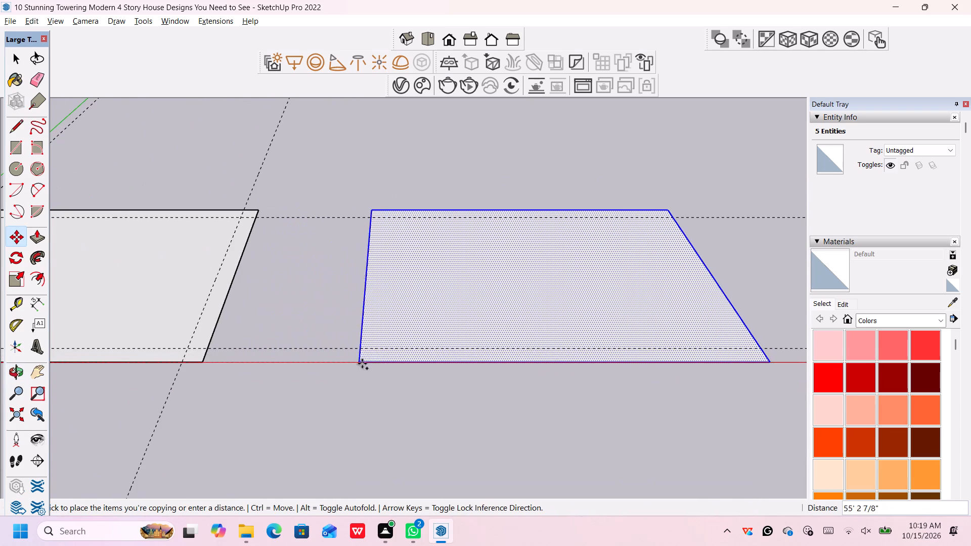
{"action": "left_click", "coordinate": [558, 363]}
Draw lines on the original rectangle along the left guide (26'), the rear guide (36') and the right guide through to the front edge.
{"action": "scroll", "coordinate": [310, 331], "scroll_direction": "down", "scroll_amount": 7}
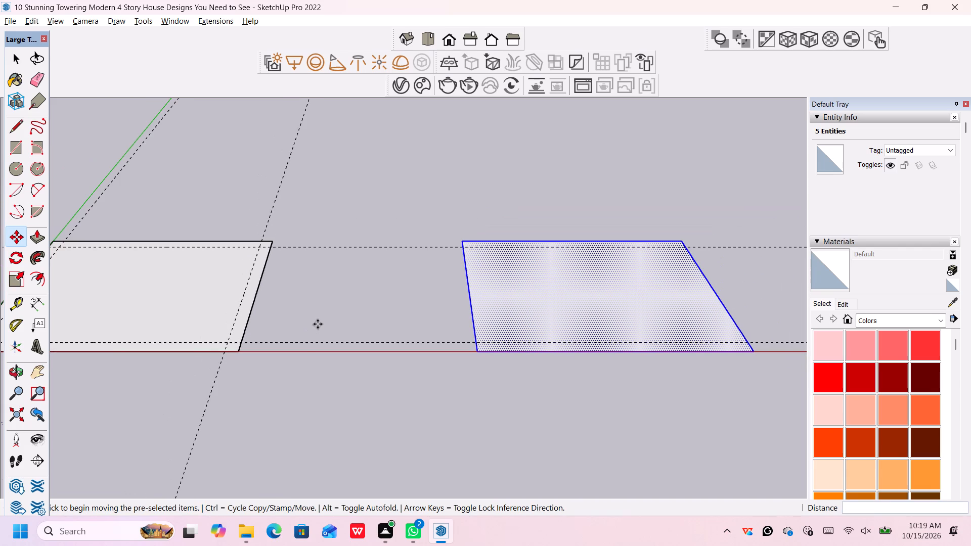
{"action": "middle_click_drag", "start_coordinate": [318, 324], "coordinate": [640, 367], "text": "shift"}
{"action": "scroll", "coordinate": [595, 380], "scroll_direction": "up", "scroll_amount": 4}
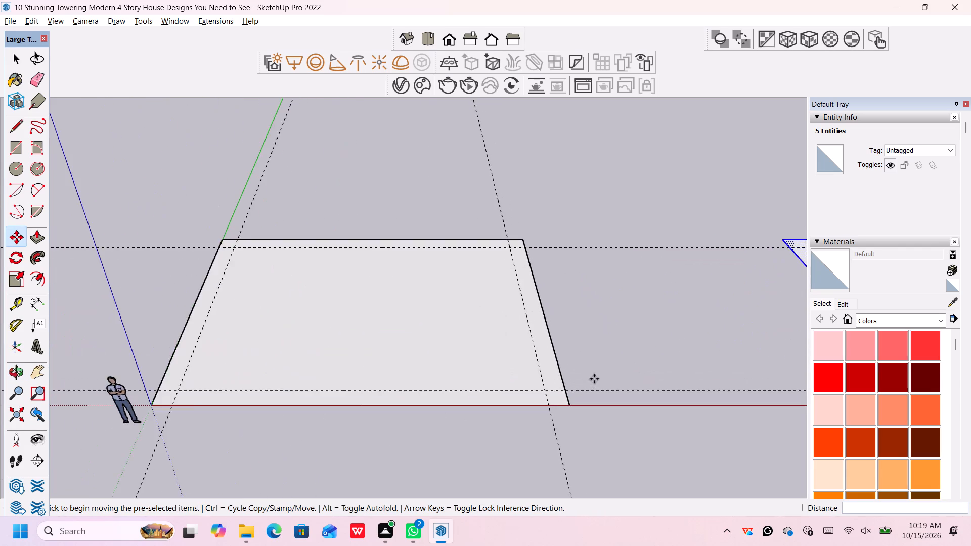
{"action": "scroll", "coordinate": [594, 379], "scroll_direction": "down", "scroll_amount": 3}
{"action": "key", "text": "space"}
{"action": "key", "text": "l"}
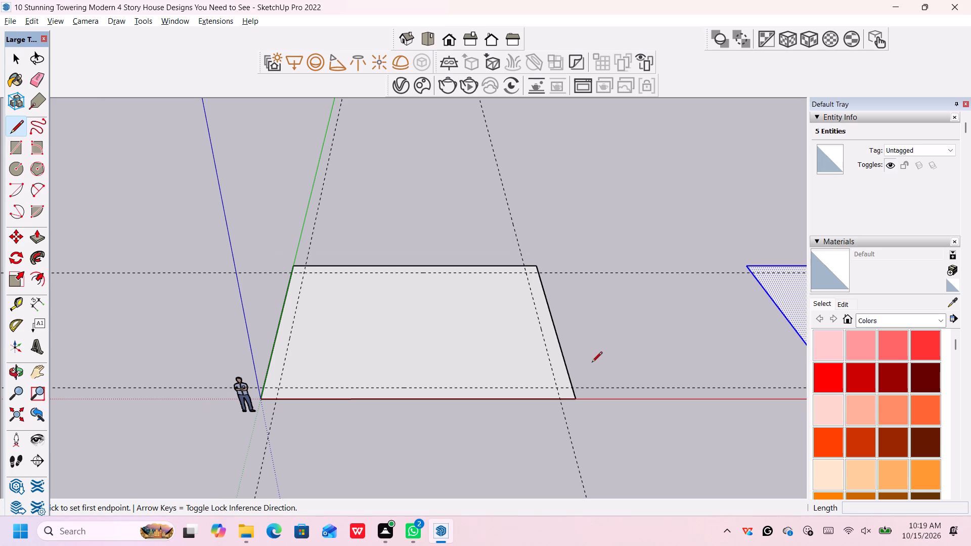
{"action": "scroll", "coordinate": [303, 358], "scroll_direction": "up", "scroll_amount": 4}
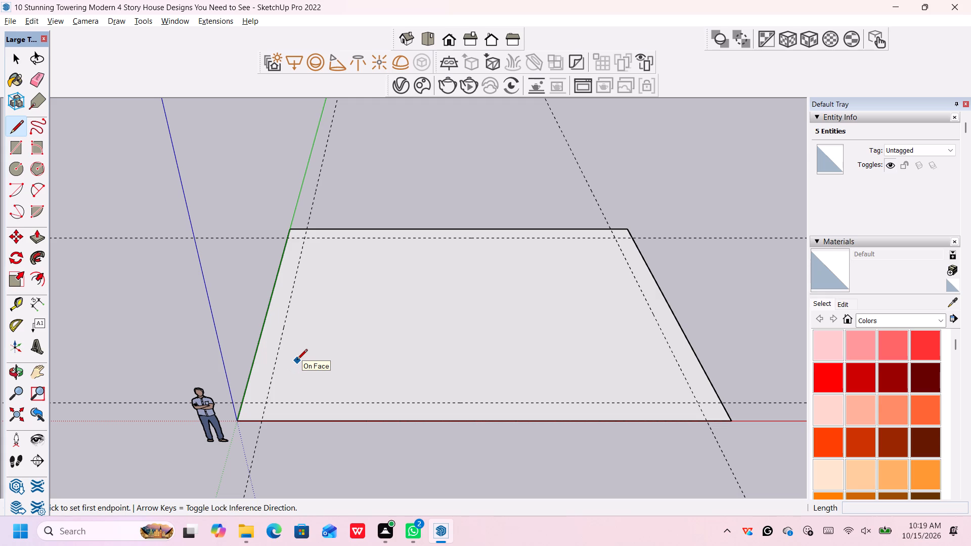
{"action": "scroll", "coordinate": [282, 392], "scroll_direction": "up", "scroll_amount": 5}
{"action": "scroll", "coordinate": [271, 397], "scroll_direction": "down", "scroll_amount": 4}
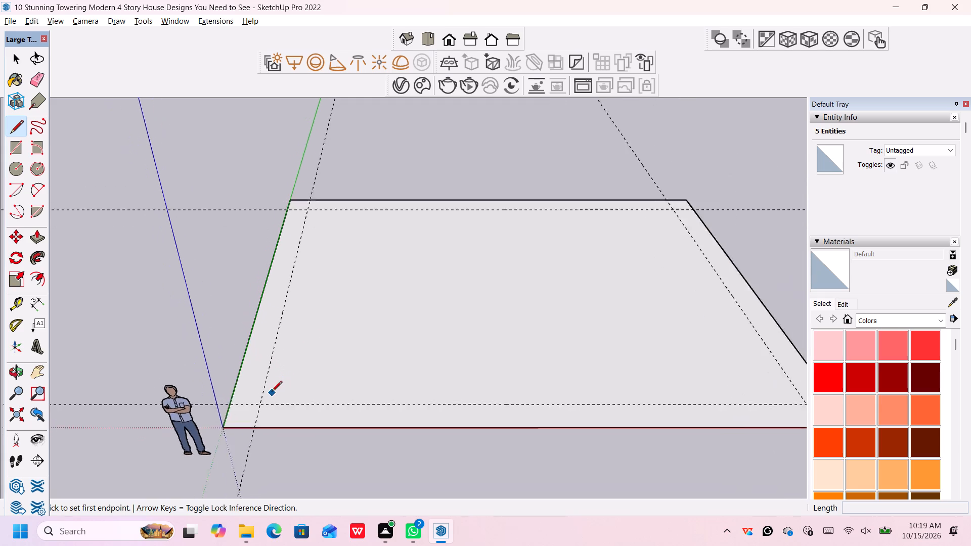
{"action": "scroll", "coordinate": [272, 392], "scroll_direction": "down", "scroll_amount": 2}
{"action": "left_click", "coordinate": [262, 402]}
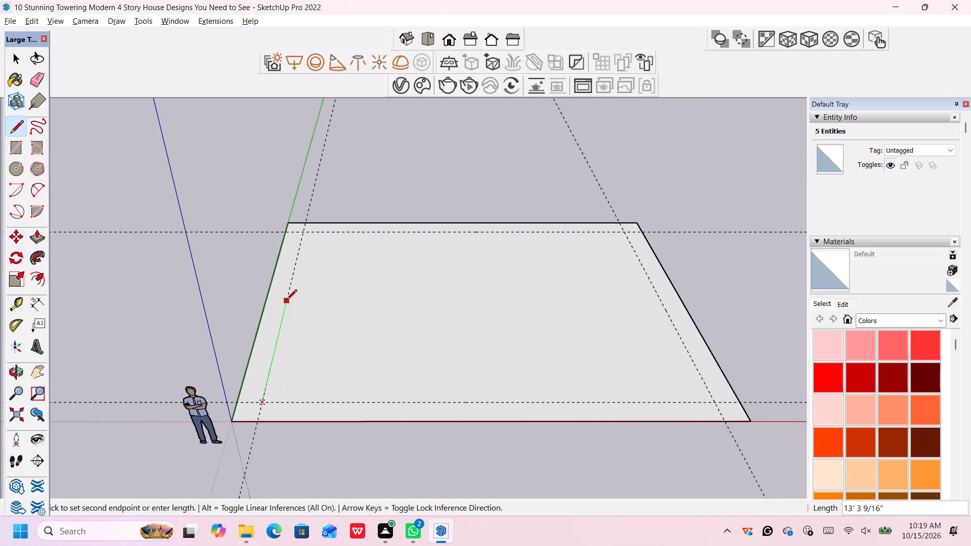
{"action": "left_click", "coordinate": [301, 232]}
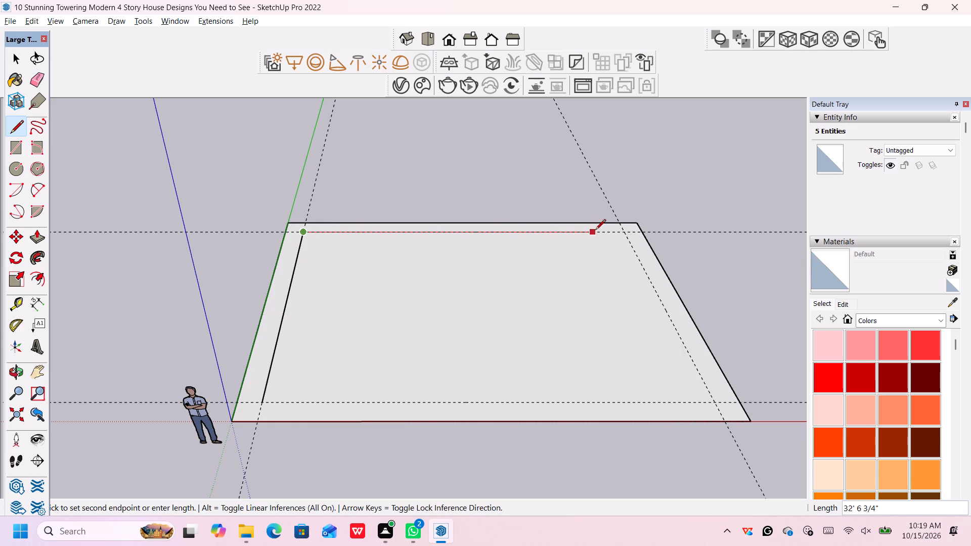
{"action": "left_click", "coordinate": [624, 232]}
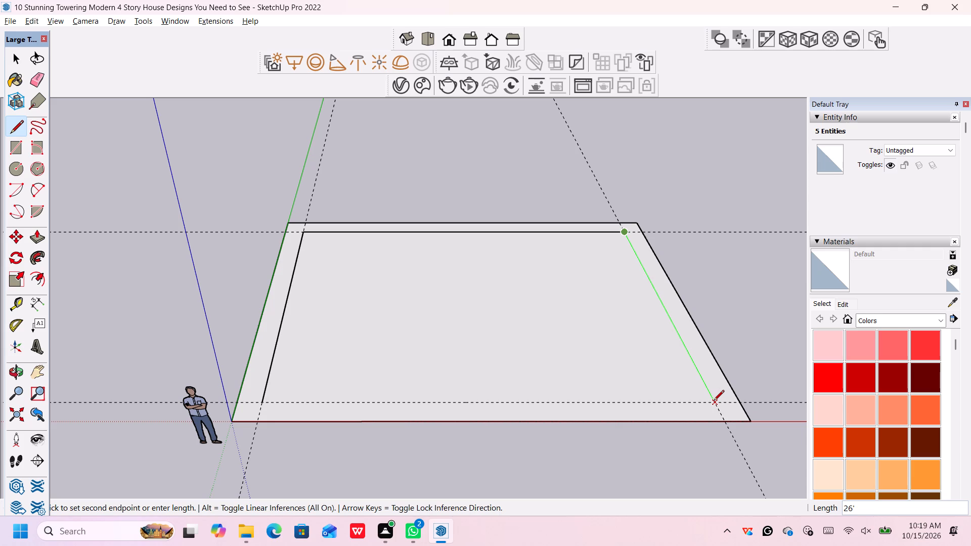
{"action": "left_click", "coordinate": [725, 422]}
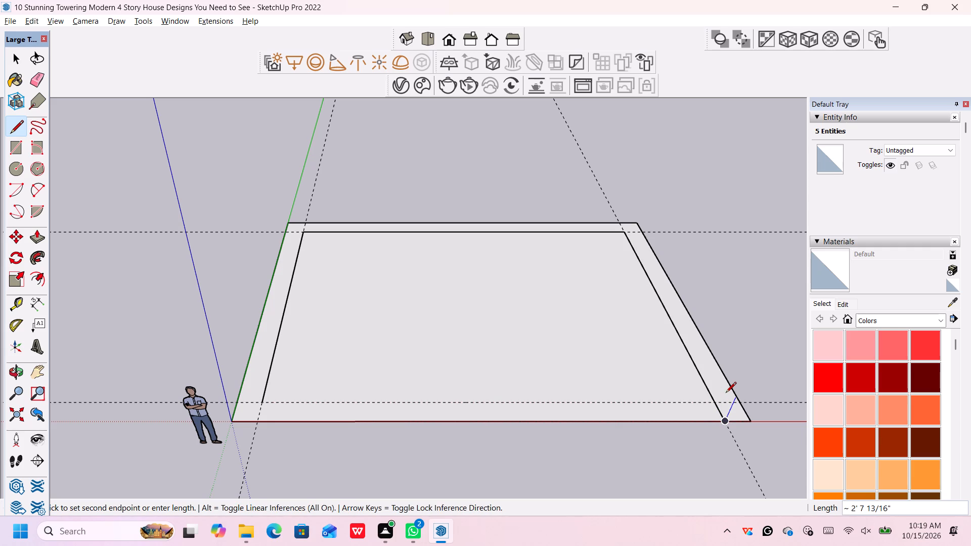
{"action": "key", "text": "Escape"}
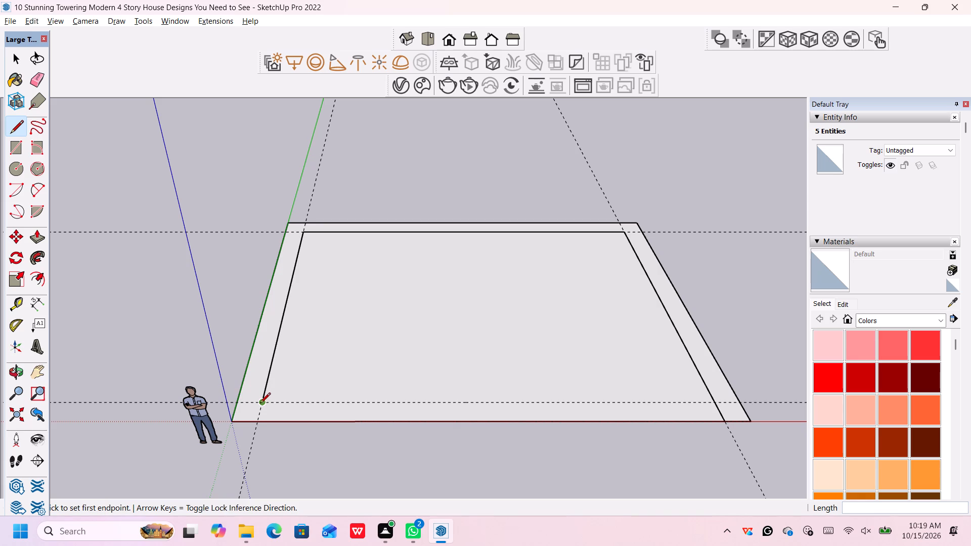
Extend the left inner line 2' to the front edge and draw a 36' line along the front guide between the side lines.
{"action": "left_click", "coordinate": [260, 404]}
{"action": "left_click", "coordinate": [261, 423]}
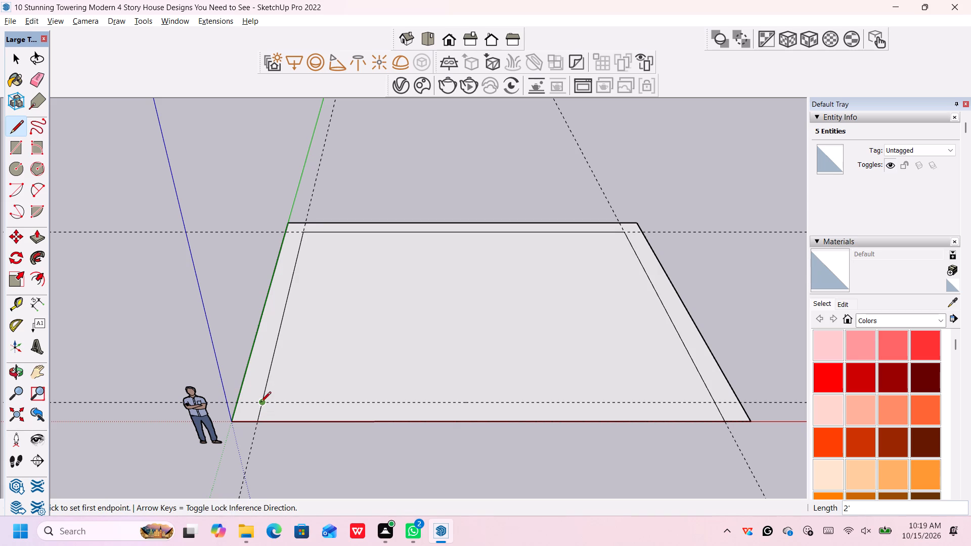
{"action": "left_click", "coordinate": [261, 403]}
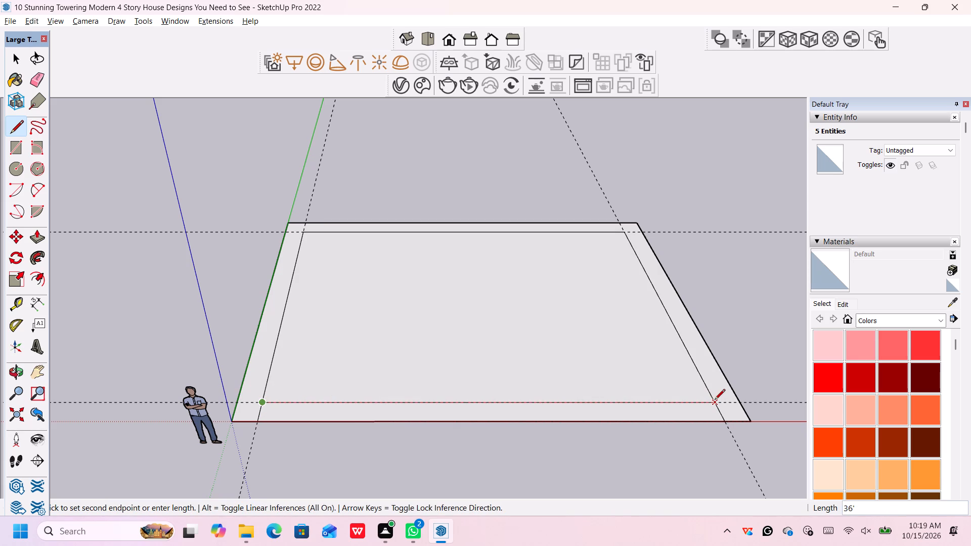
{"action": "left_click", "coordinate": [715, 401]}
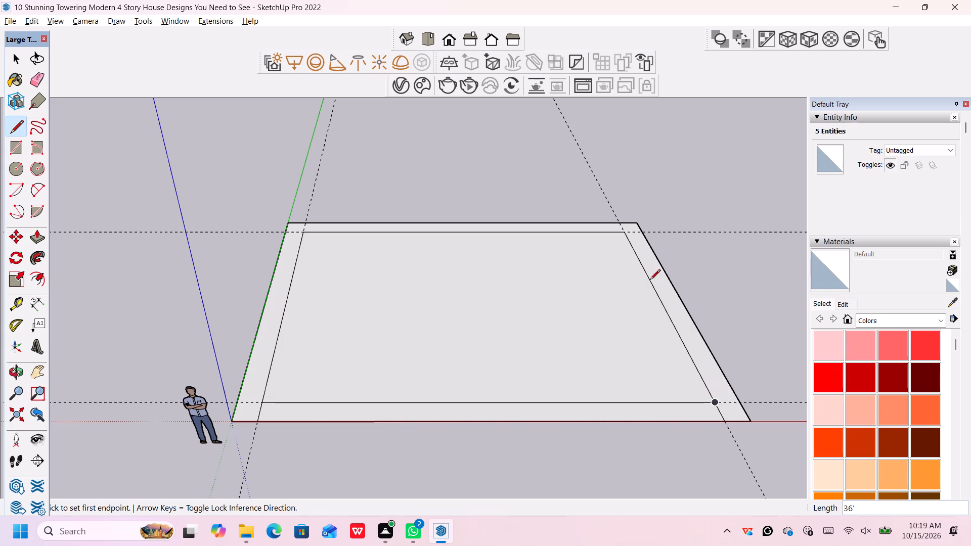
Draw 2' lines along both side guides, joining the rear inner line's ends to the rear edge of the rectangle.
{"action": "scroll", "coordinate": [614, 225], "scroll_direction": "up", "scroll_amount": 4}
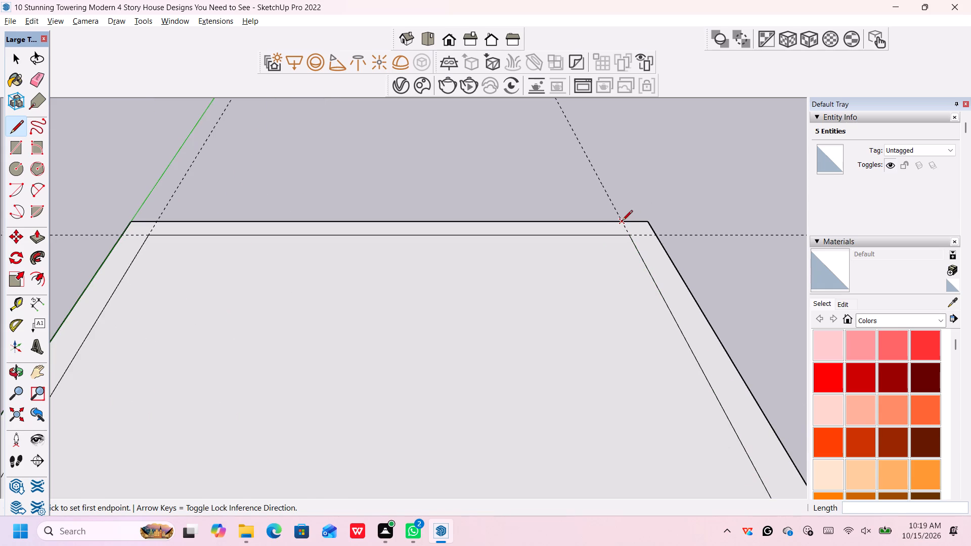
{"action": "left_click", "coordinate": [622, 221]}
{"action": "left_click", "coordinate": [628, 237]}
{"action": "scroll", "coordinate": [615, 202], "scroll_direction": "down", "scroll_amount": 7}
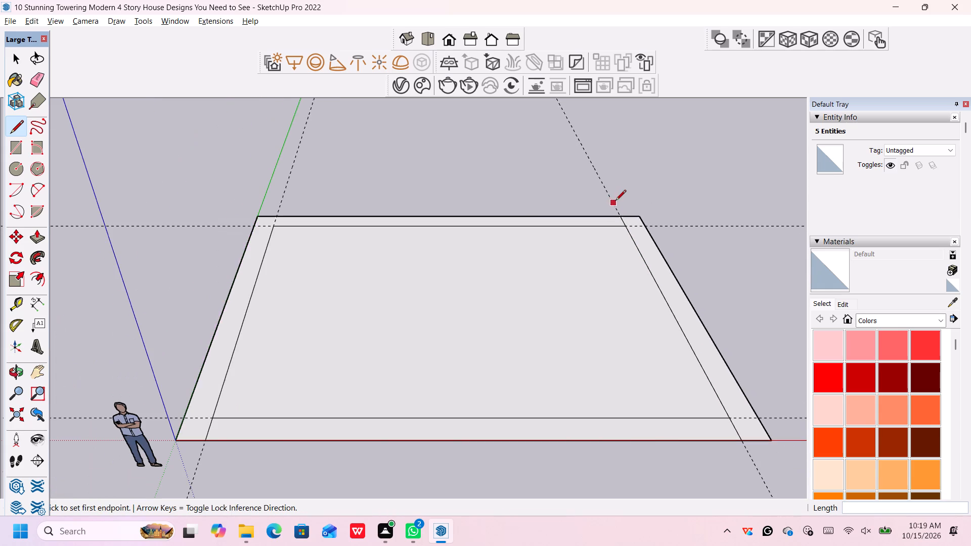
{"action": "left_click", "coordinate": [276, 216]}
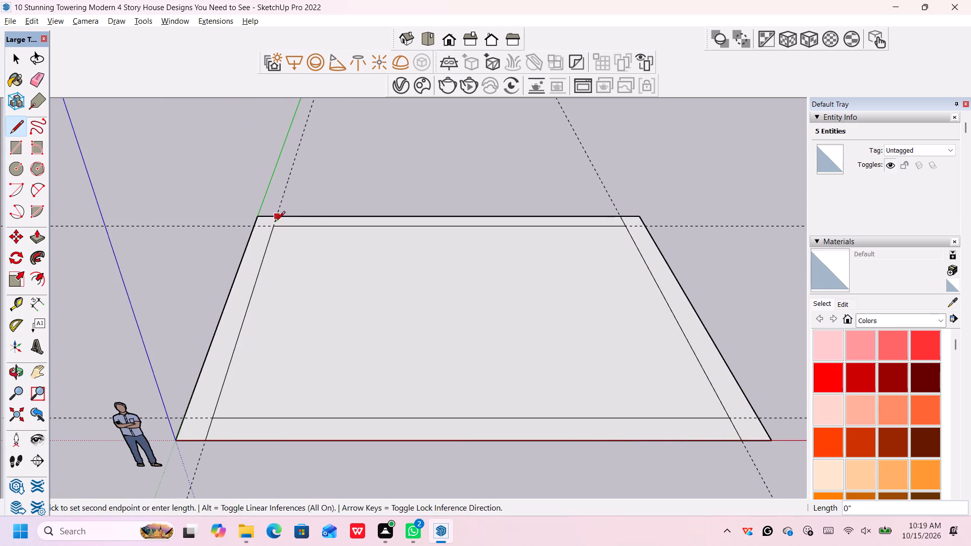
{"action": "left_click", "coordinate": [274, 226]}
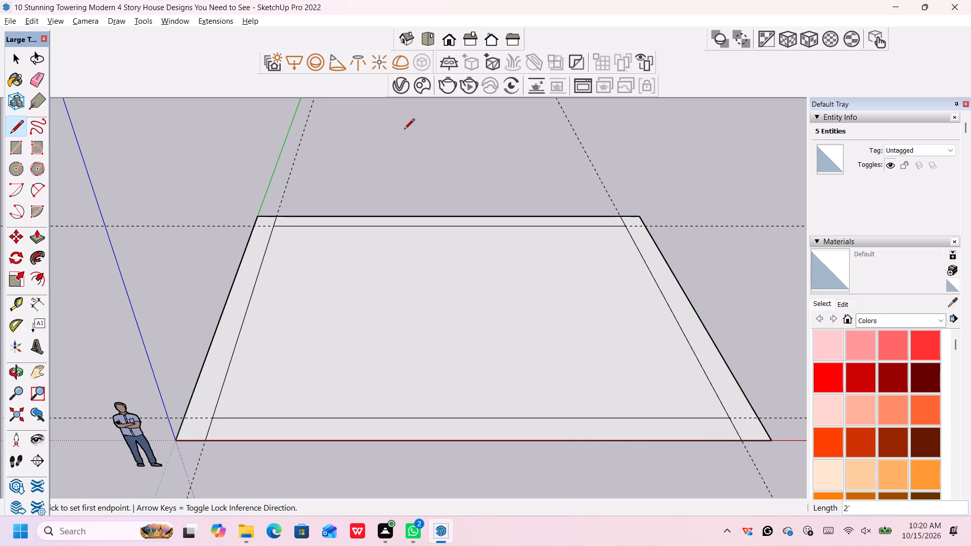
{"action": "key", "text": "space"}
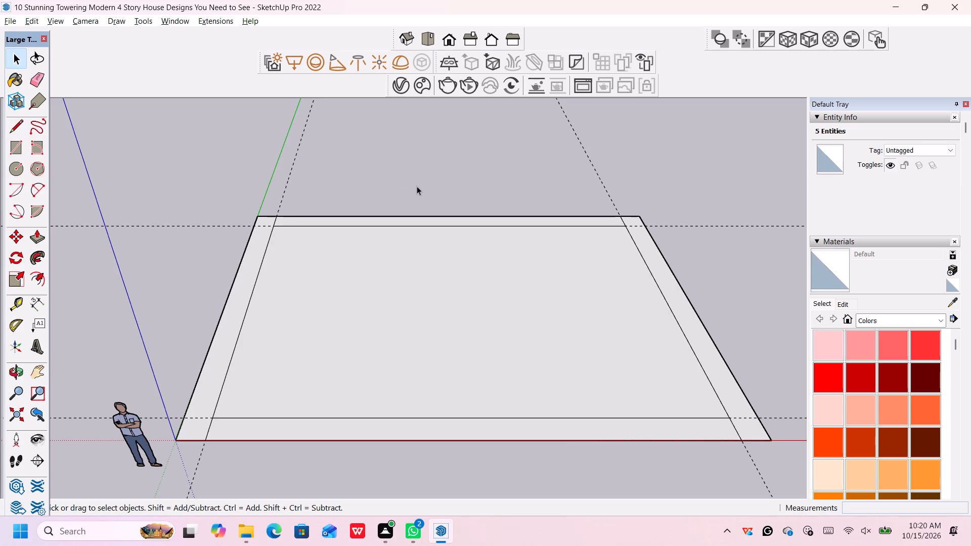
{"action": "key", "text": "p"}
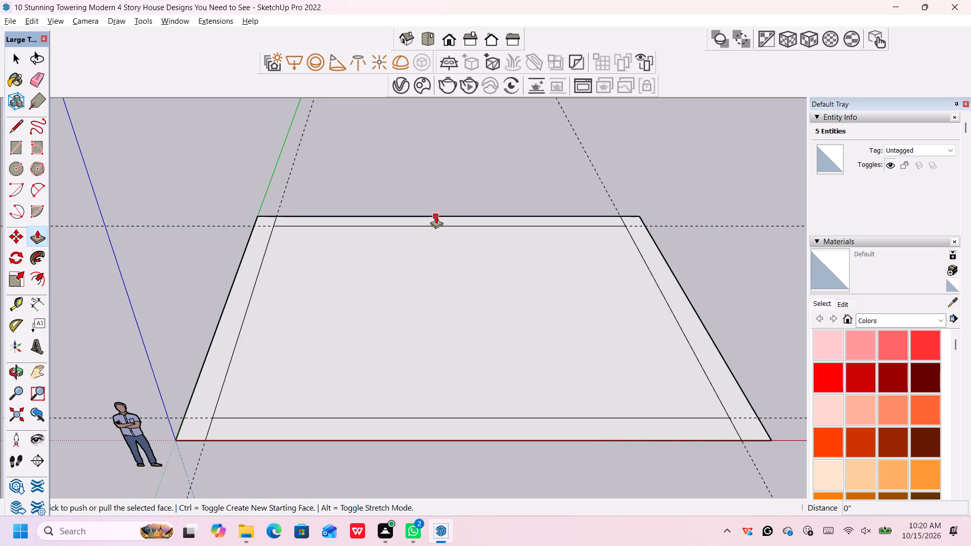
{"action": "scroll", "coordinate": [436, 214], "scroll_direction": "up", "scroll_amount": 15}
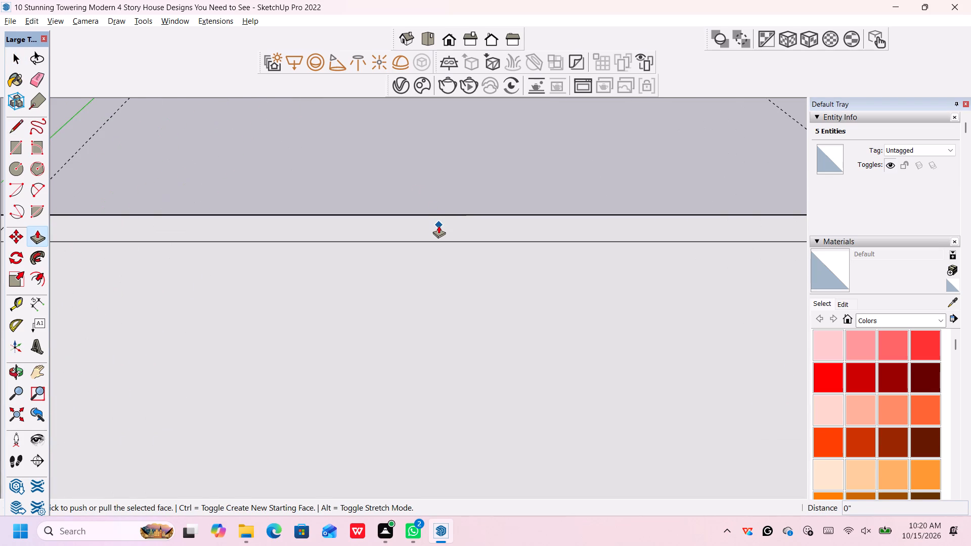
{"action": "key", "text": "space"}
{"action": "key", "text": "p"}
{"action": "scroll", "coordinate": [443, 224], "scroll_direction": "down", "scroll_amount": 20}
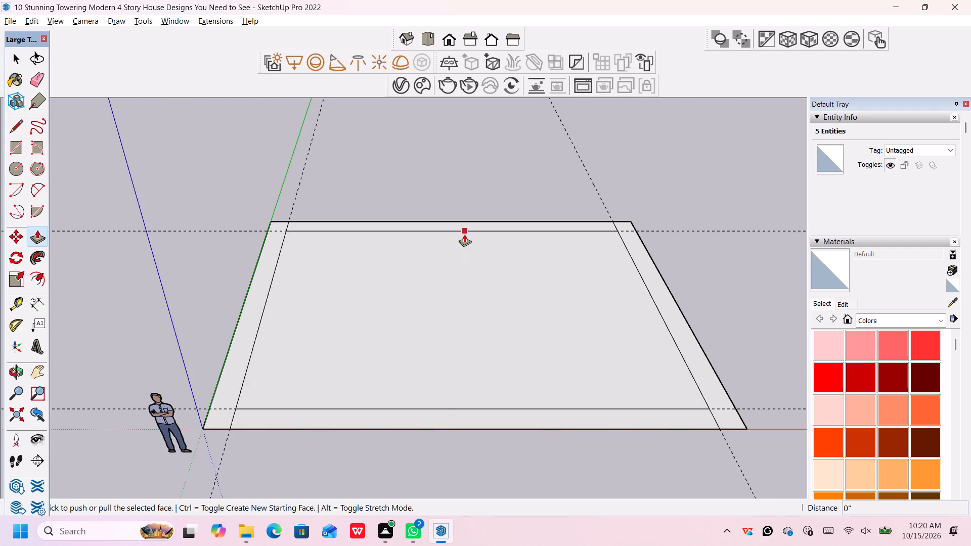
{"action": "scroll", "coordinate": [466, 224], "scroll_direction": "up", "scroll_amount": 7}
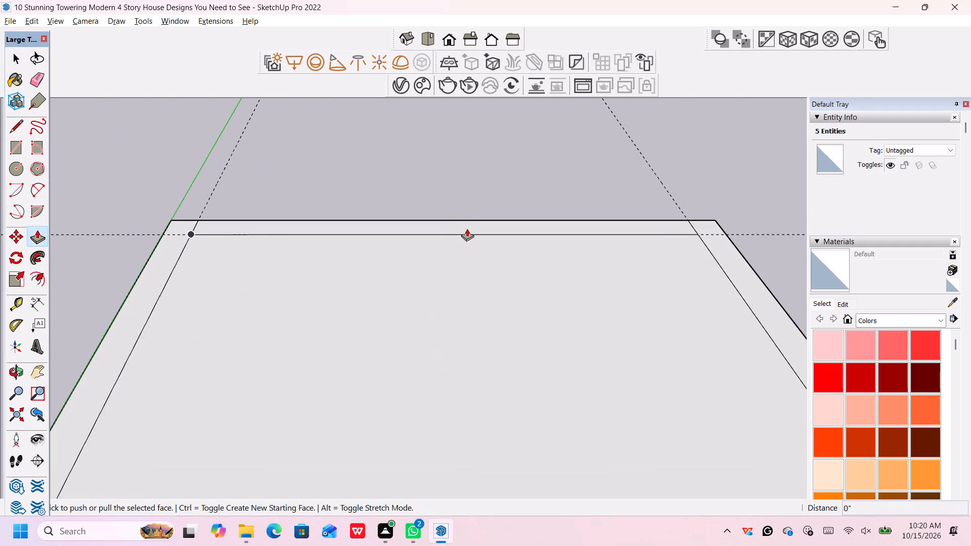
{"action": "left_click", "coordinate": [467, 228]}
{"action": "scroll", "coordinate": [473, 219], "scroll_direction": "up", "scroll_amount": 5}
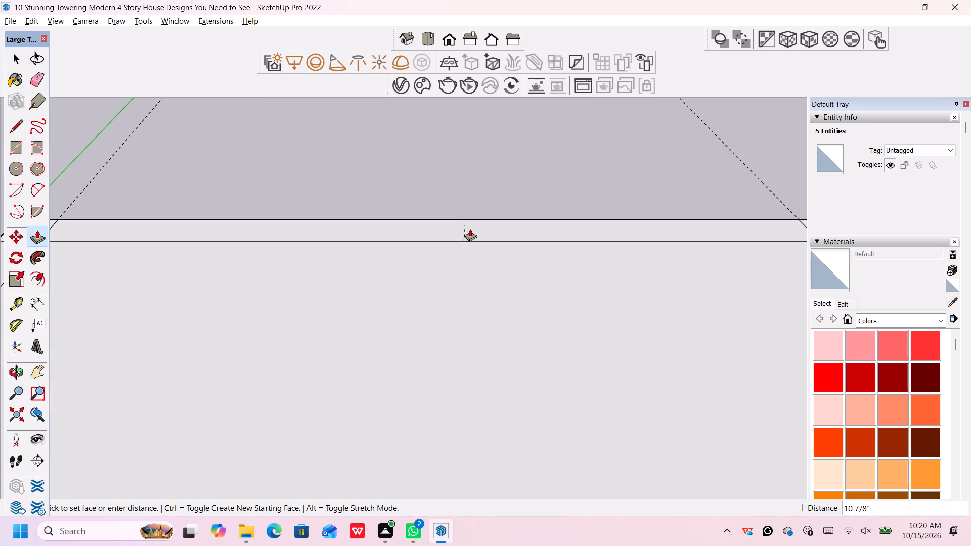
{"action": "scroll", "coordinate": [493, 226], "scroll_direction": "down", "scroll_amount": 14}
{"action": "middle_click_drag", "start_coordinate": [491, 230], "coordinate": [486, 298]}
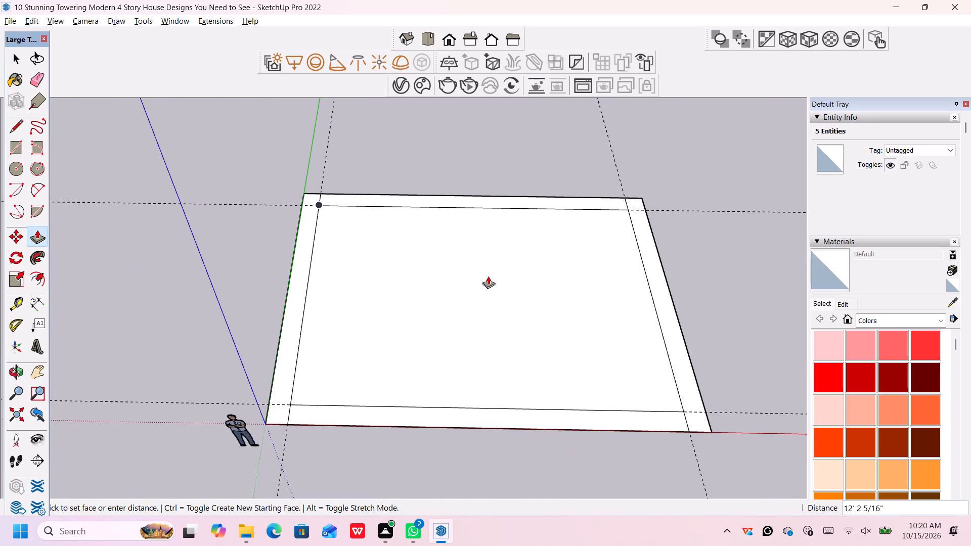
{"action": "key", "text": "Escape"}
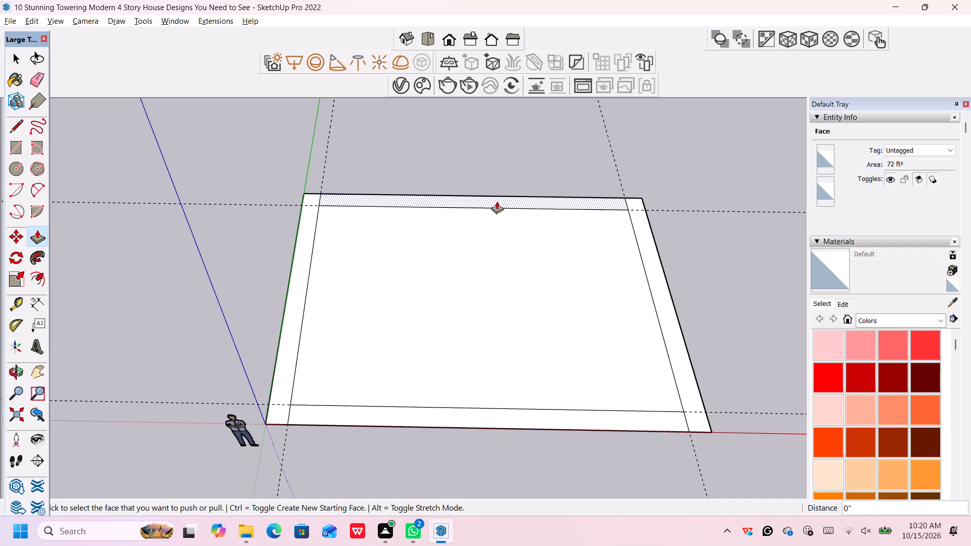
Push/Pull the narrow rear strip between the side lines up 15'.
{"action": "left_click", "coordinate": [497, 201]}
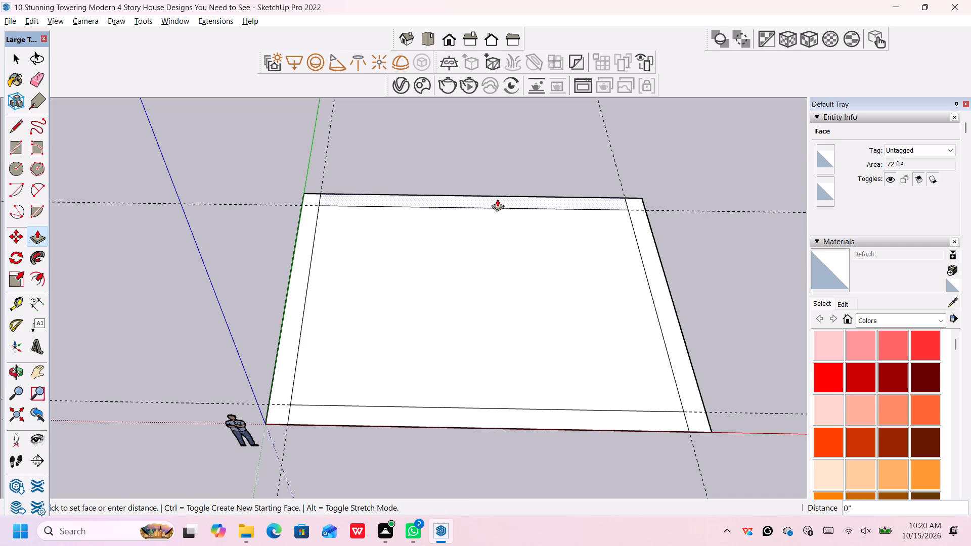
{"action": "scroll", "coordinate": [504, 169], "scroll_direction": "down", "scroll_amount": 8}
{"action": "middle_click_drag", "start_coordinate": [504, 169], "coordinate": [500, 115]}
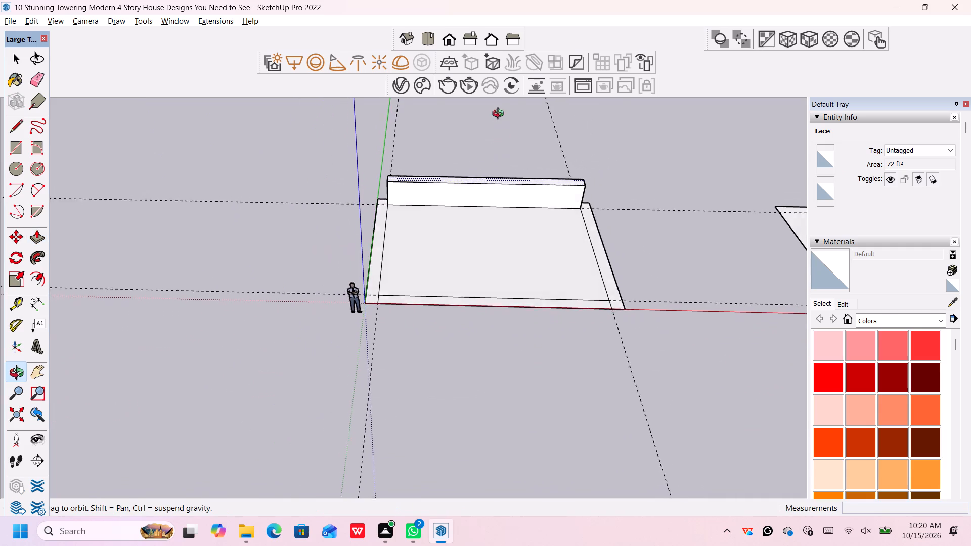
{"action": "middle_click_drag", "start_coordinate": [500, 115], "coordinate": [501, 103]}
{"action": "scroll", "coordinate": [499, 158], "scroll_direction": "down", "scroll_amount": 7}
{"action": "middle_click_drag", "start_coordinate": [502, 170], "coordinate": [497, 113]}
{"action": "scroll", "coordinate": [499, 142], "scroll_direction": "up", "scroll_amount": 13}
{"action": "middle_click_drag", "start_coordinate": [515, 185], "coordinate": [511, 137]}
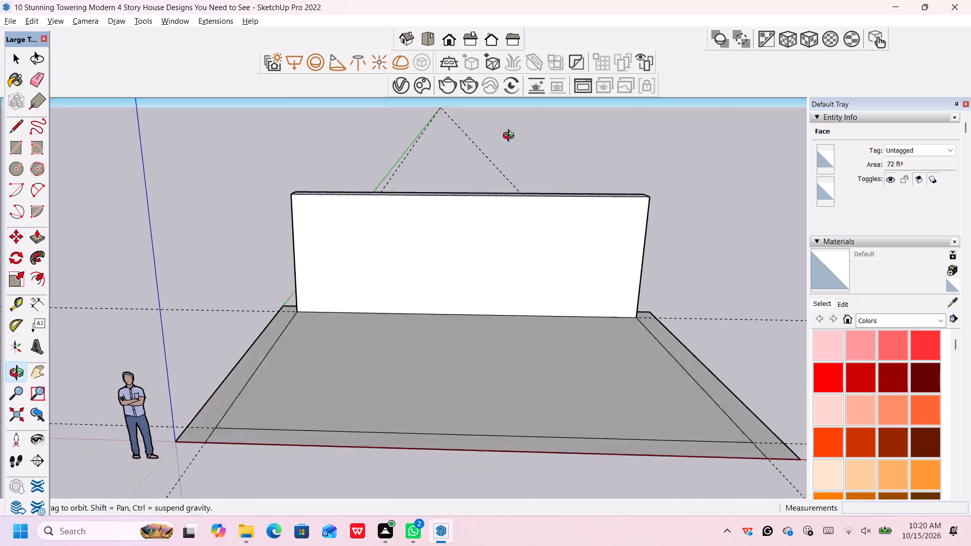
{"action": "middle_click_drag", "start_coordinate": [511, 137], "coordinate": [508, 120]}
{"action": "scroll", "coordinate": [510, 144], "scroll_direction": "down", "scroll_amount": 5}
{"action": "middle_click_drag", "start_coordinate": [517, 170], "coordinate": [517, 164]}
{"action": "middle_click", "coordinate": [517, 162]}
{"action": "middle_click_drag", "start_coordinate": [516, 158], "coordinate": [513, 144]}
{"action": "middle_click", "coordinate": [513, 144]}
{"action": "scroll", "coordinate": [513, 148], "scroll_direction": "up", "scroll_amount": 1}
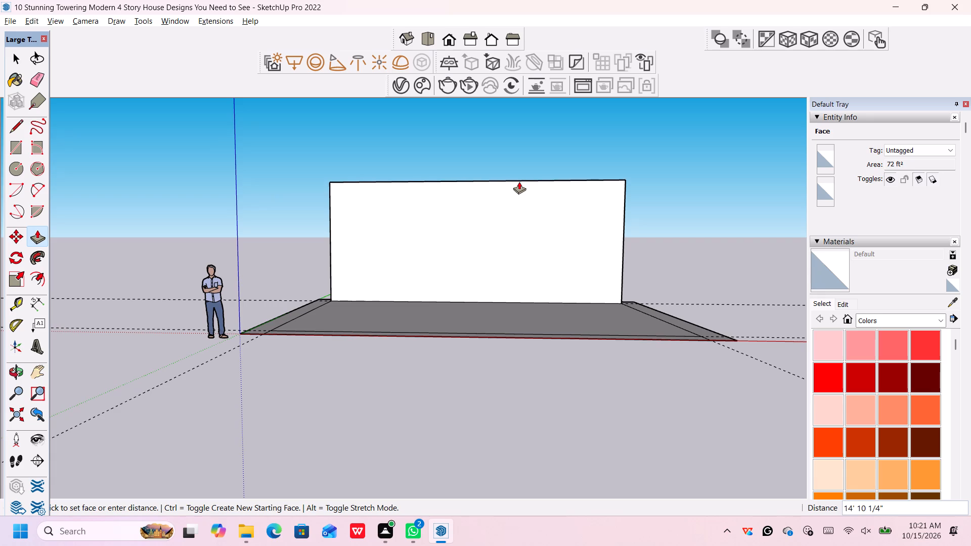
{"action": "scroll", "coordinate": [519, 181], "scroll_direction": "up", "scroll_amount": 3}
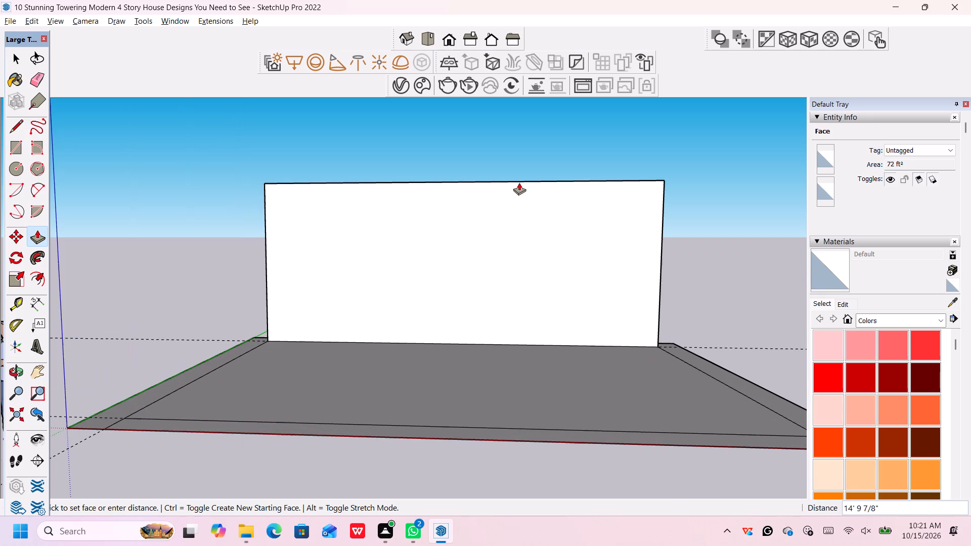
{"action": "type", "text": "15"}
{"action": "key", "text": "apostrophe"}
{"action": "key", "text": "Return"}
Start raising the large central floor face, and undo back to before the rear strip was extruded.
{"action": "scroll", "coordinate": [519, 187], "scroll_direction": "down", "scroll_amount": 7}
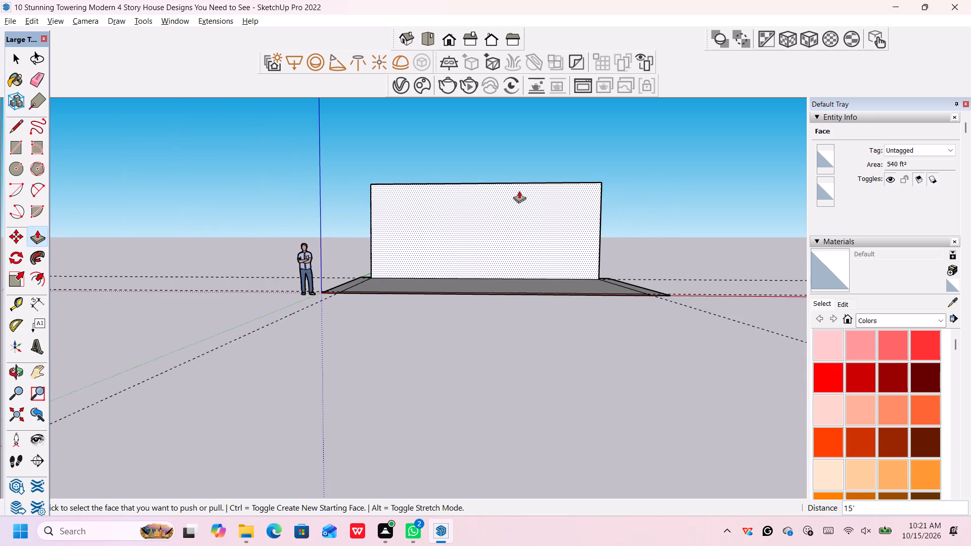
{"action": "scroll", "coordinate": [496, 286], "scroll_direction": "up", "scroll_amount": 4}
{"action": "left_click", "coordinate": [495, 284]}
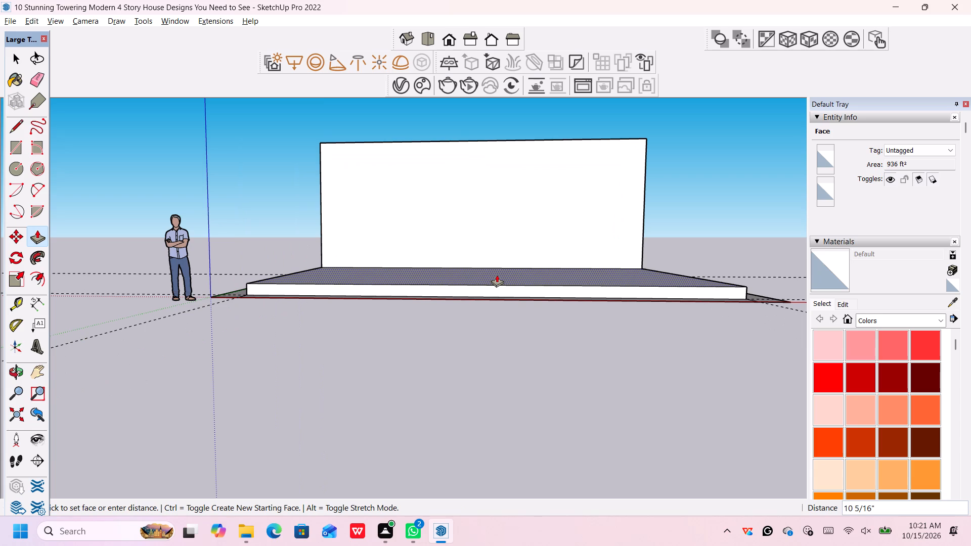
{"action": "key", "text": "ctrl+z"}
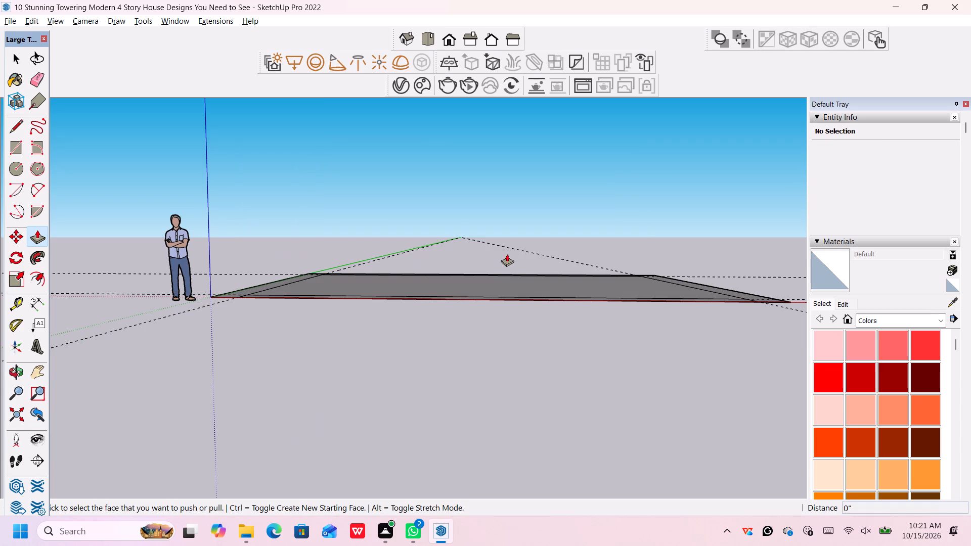
Push/Pull the narrow rear strip between the side lines up 15' to form the back block.
{"action": "scroll", "coordinate": [498, 242], "scroll_direction": "down", "scroll_amount": 4}
{"action": "middle_click_drag", "start_coordinate": [480, 252], "coordinate": [480, 283]}
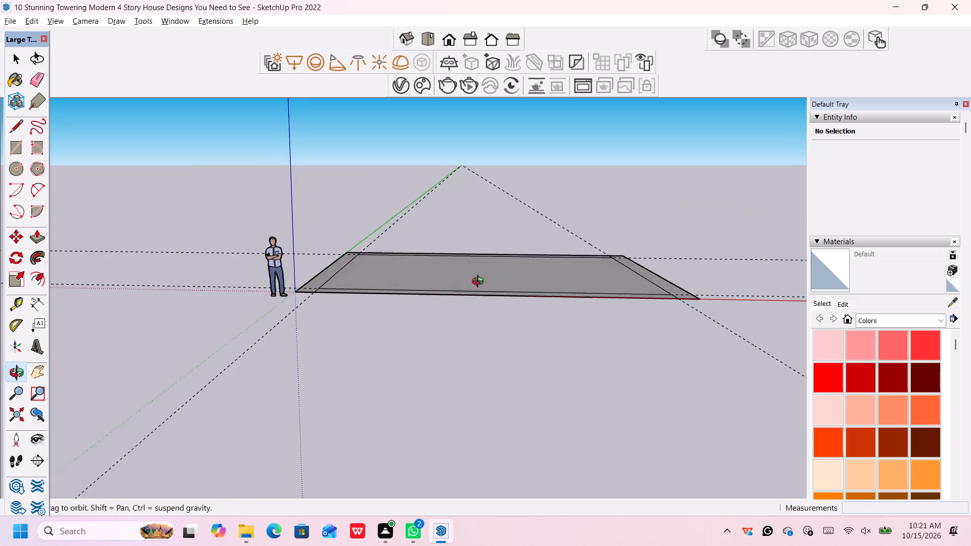
{"action": "middle_click_drag", "start_coordinate": [480, 283], "coordinate": [480, 306]}
{"action": "scroll", "coordinate": [478, 281], "scroll_direction": "up", "scroll_amount": 5}
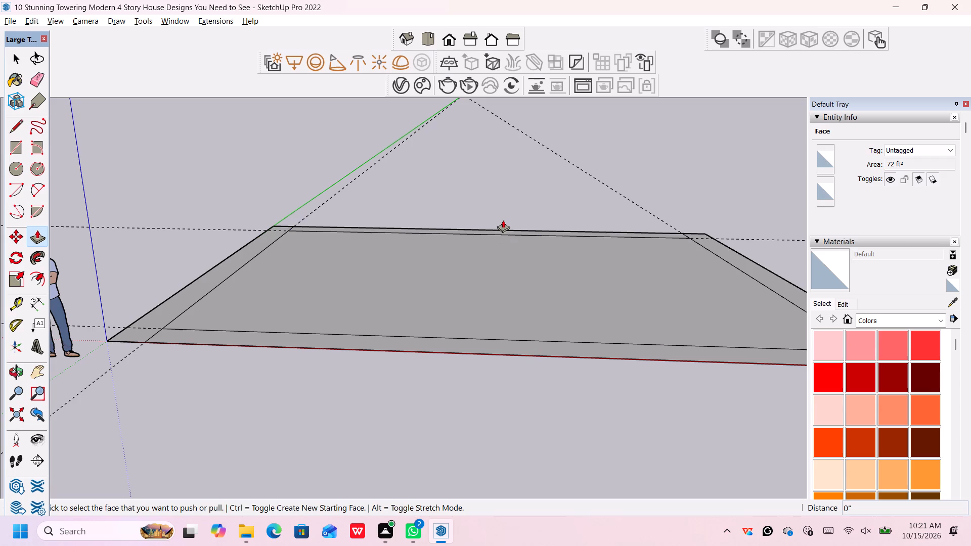
{"action": "scroll", "coordinate": [503, 228], "scroll_direction": "up", "scroll_amount": 5}
{"action": "left_click", "coordinate": [499, 234]}
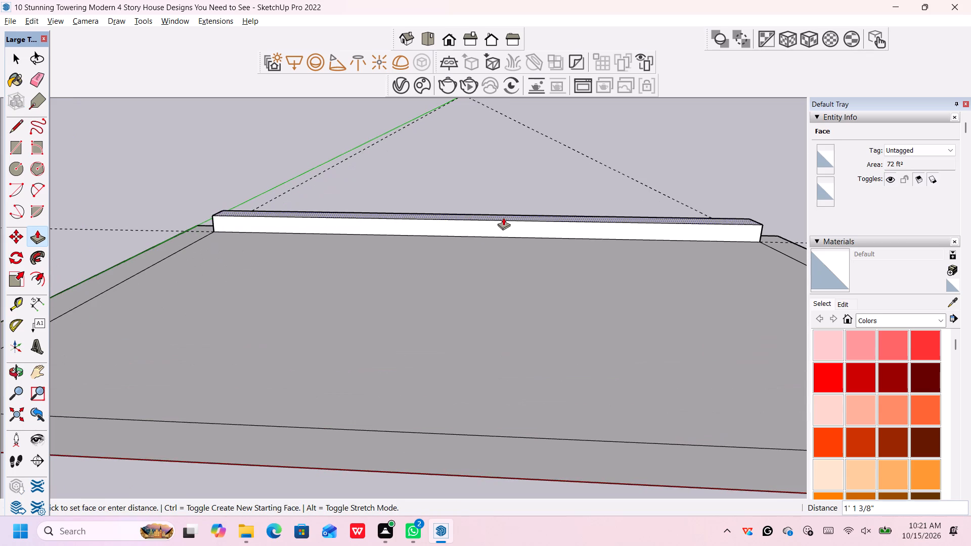
{"action": "scroll", "coordinate": [503, 217], "scroll_direction": "down", "scroll_amount": 3}
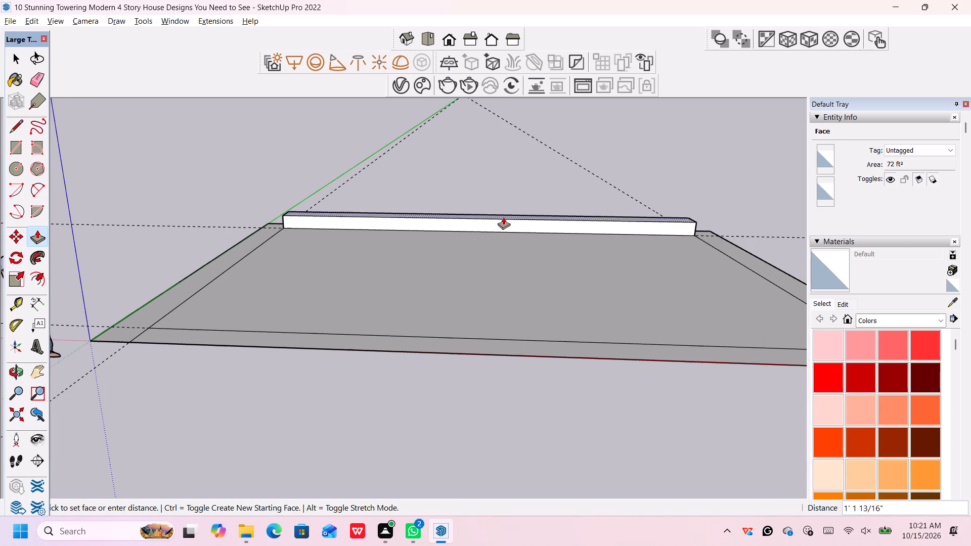
{"action": "scroll", "coordinate": [503, 217], "scroll_direction": "down", "scroll_amount": 3}
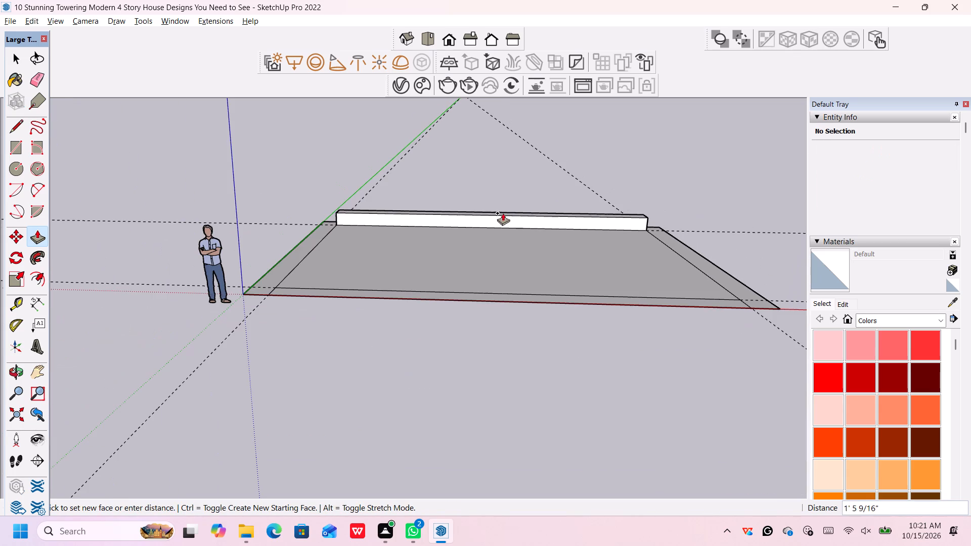
{"action": "middle_click_drag", "start_coordinate": [501, 207], "coordinate": [498, 167]}
{"action": "type", "text": "15"}
{"action": "key", "text": "apostrophe"}
{"action": "key", "text": "Return"}
Push/Pull the large central floor face in front of the rear block up 1.5'.
{"action": "scroll", "coordinate": [492, 254], "scroll_direction": "down", "scroll_amount": 2}
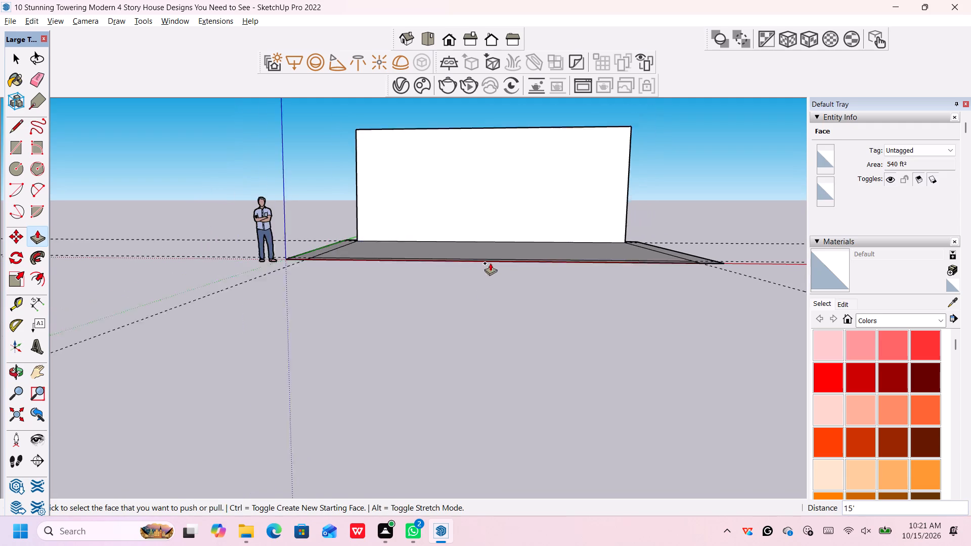
{"action": "scroll", "coordinate": [490, 263], "scroll_direction": "down", "scroll_amount": 1}
{"action": "scroll", "coordinate": [481, 288], "scroll_direction": "up", "scroll_amount": 2}
{"action": "middle_click_drag", "start_coordinate": [481, 292], "coordinate": [447, 351], "text": "shift"}
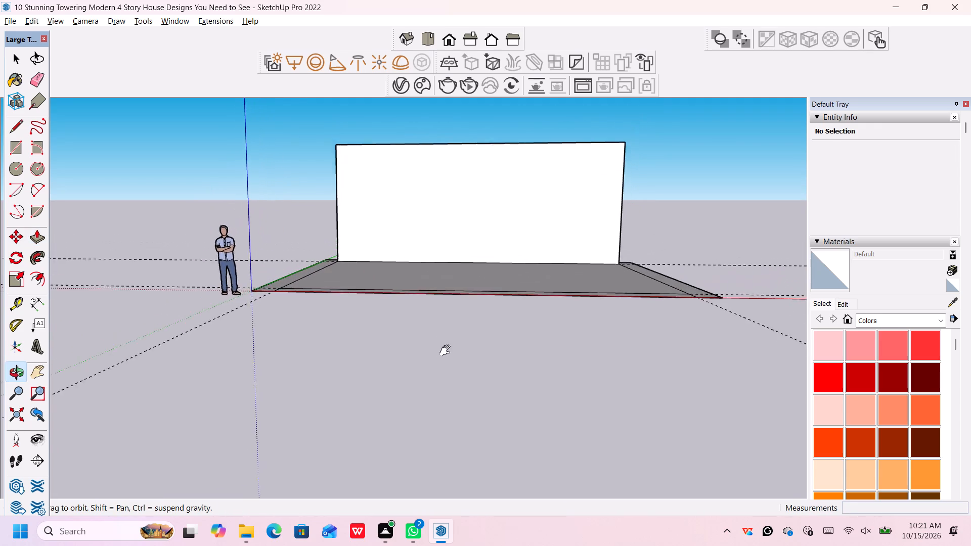
{"action": "middle_click_drag", "start_coordinate": [447, 351], "coordinate": [435, 393], "text": "shift"}
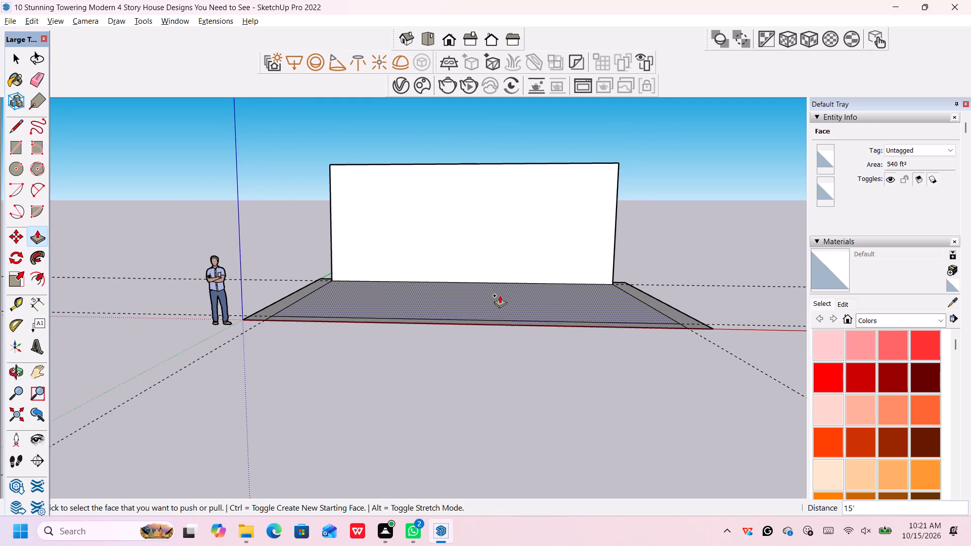
{"action": "left_click", "coordinate": [500, 295]}
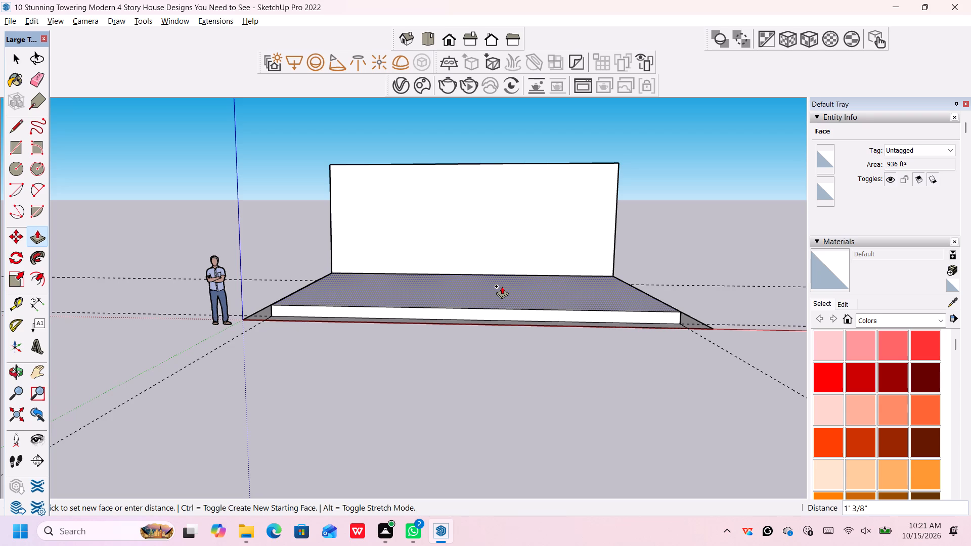
{"action": "scroll", "coordinate": [502, 286], "scroll_direction": "up", "scroll_amount": 1}
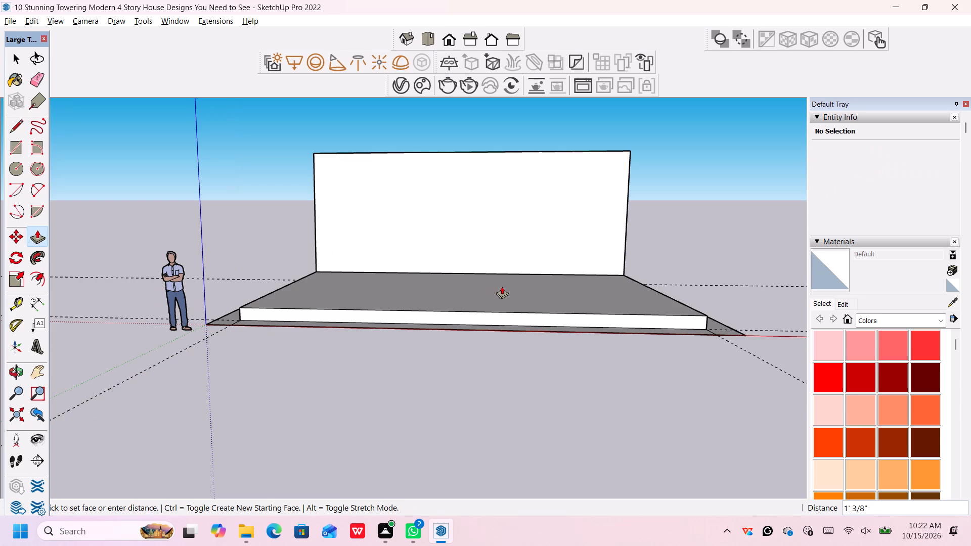
{"action": "type", "text": "1."}
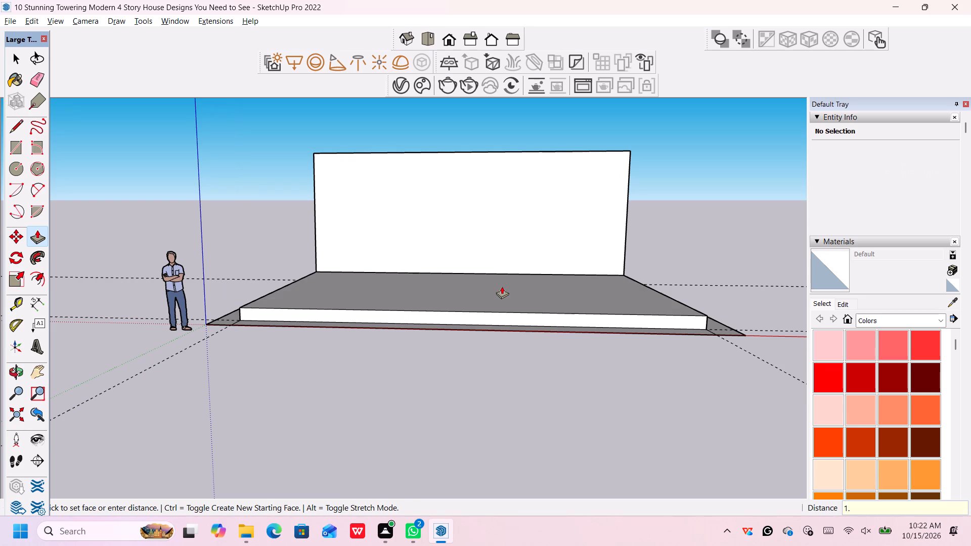
{"action": "type", "text": "5'"}
{"action": "key", "text": "Return"}
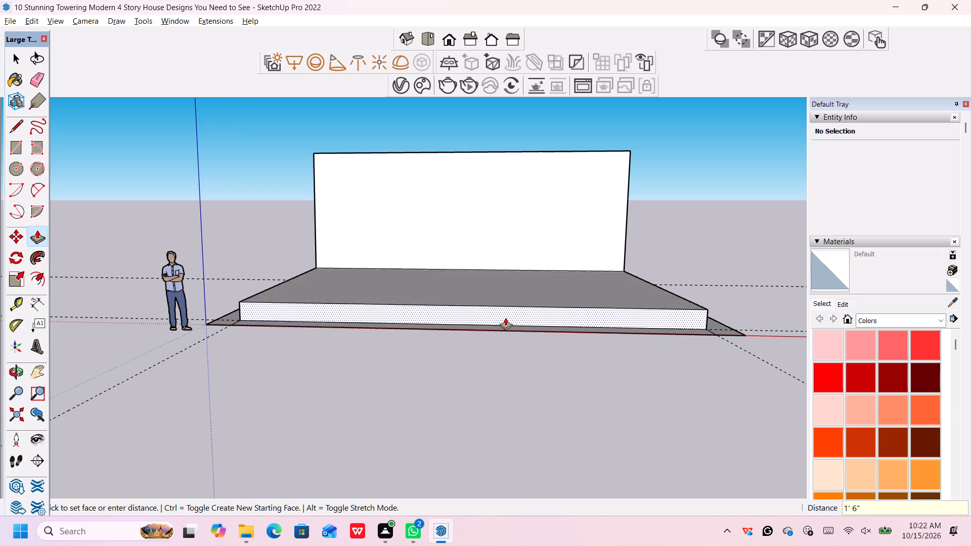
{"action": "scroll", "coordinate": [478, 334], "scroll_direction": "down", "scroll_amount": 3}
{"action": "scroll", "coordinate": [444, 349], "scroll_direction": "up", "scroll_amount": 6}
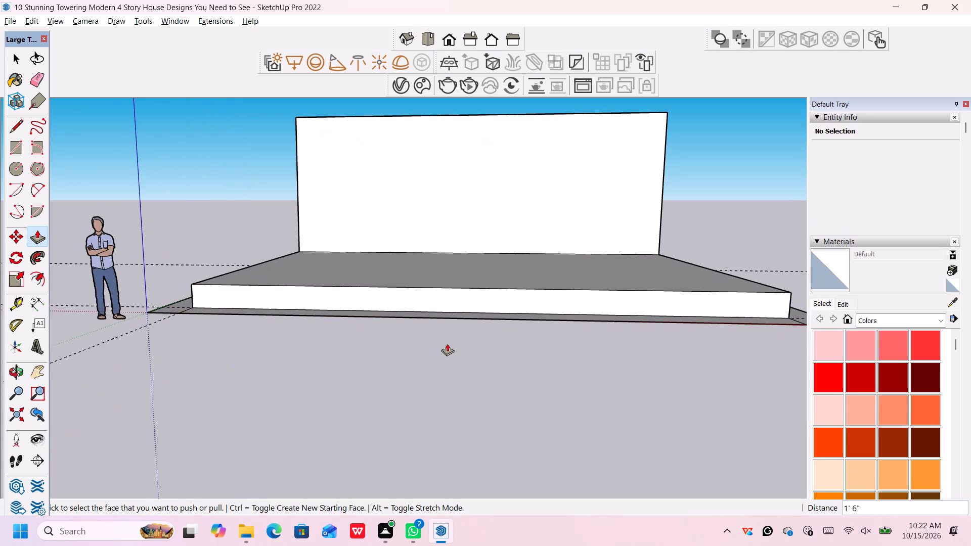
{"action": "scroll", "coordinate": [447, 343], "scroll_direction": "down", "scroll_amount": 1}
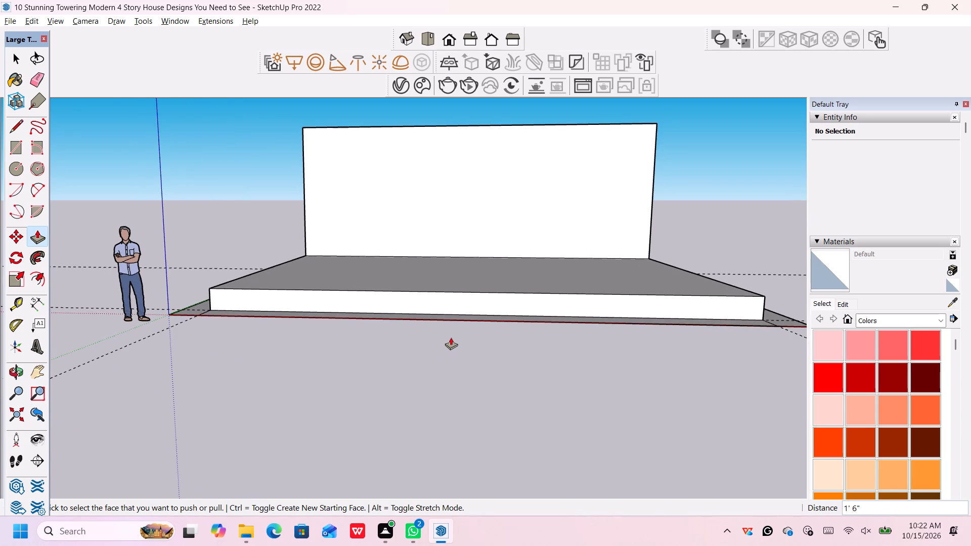
Undo the central floor face's last extrusion and Push/Pull that face up 1' instead.
{"action": "key", "text": "ctrl+z"}
{"action": "scroll", "coordinate": [449, 292], "scroll_direction": "up", "scroll_amount": 1}
{"action": "left_click", "coordinate": [450, 293]}
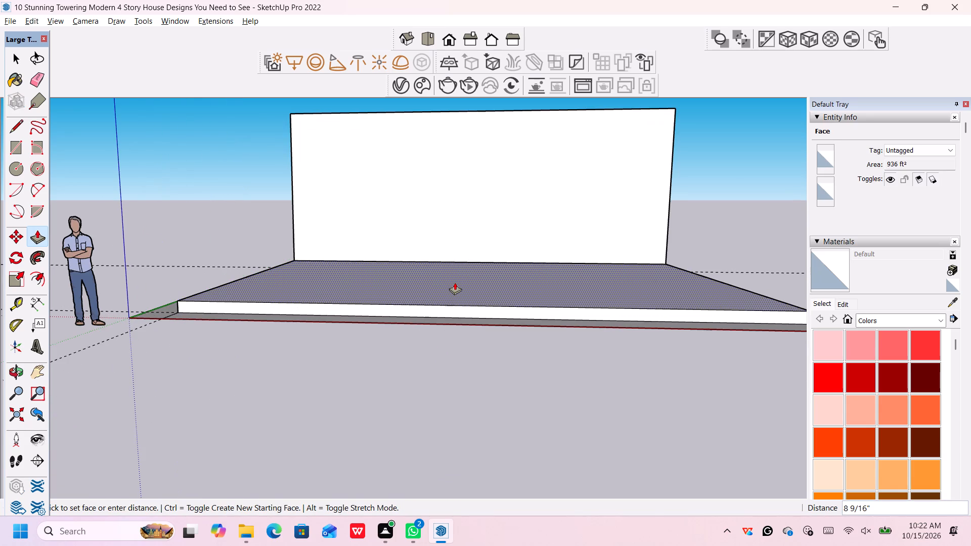
{"action": "key", "text": "1"}
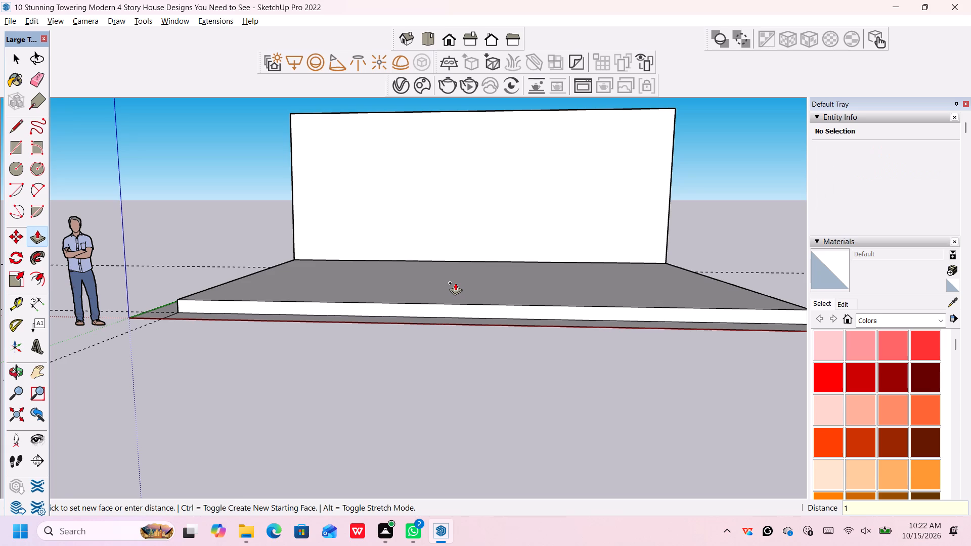
{"action": "key", "text": "apostrophe"}
{"action": "key", "text": "Return"}
Push/Pull the left side strip next to the standing figure up 15', level with the rear block's top.
{"action": "scroll", "coordinate": [455, 289], "scroll_direction": "down", "scroll_amount": 11}
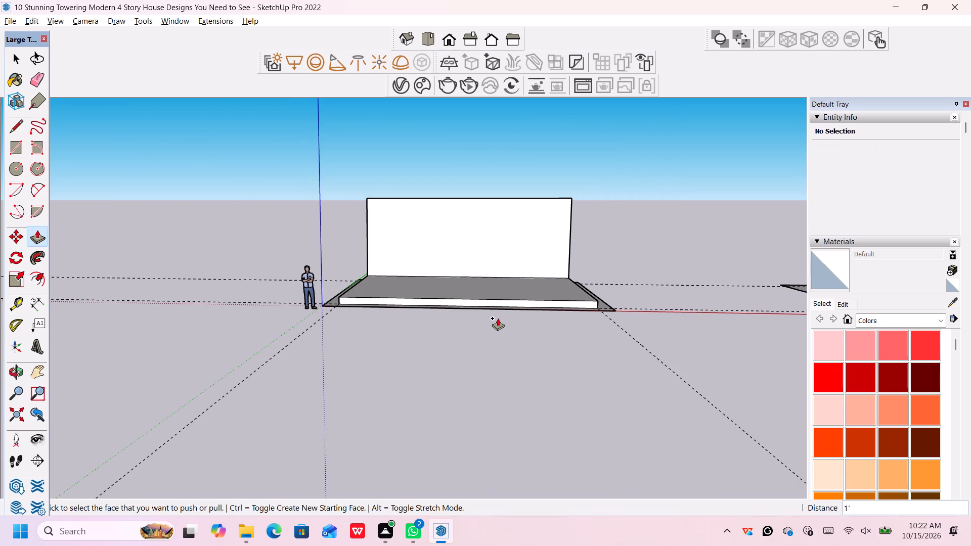
{"action": "scroll", "coordinate": [500, 313], "scroll_direction": "up", "scroll_amount": 1}
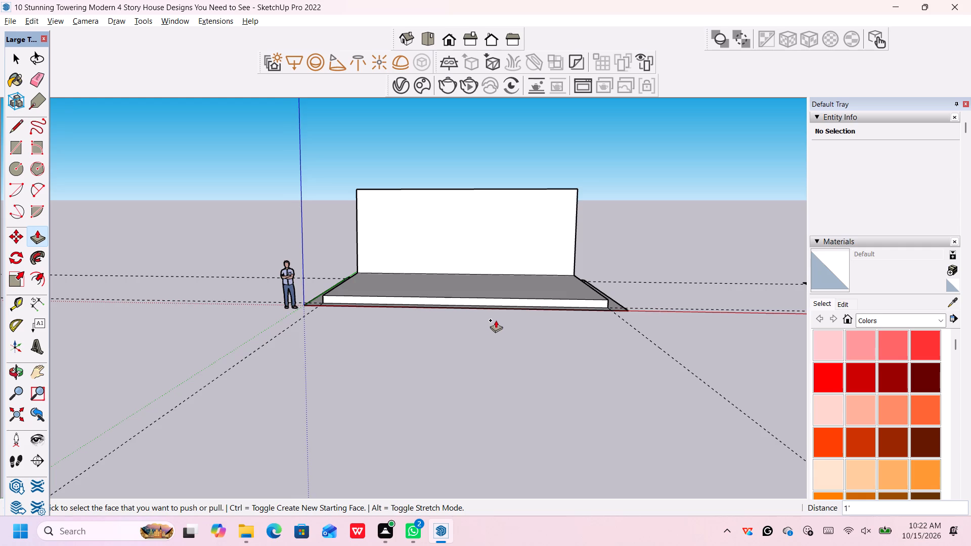
{"action": "scroll", "coordinate": [496, 321], "scroll_direction": "up", "scroll_amount": 3}
{"action": "middle_click_drag", "start_coordinate": [496, 324], "coordinate": [506, 426]}
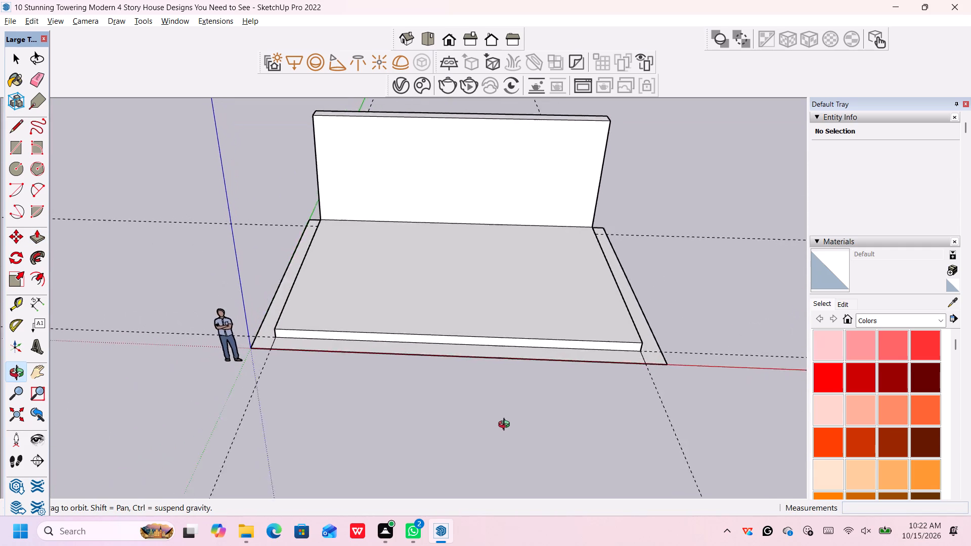
{"action": "middle_click_drag", "start_coordinate": [506, 426], "coordinate": [529, 426]}
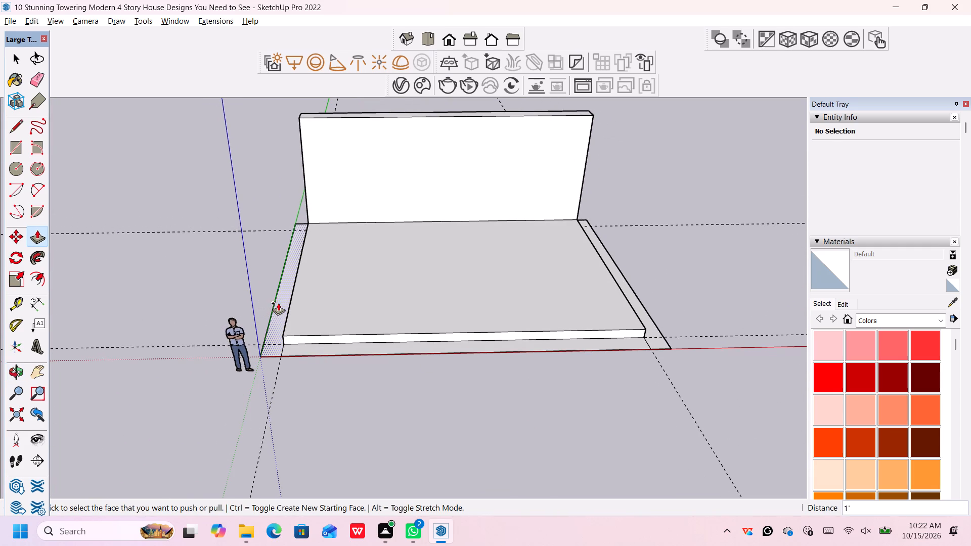
{"action": "left_click", "coordinate": [280, 301]}
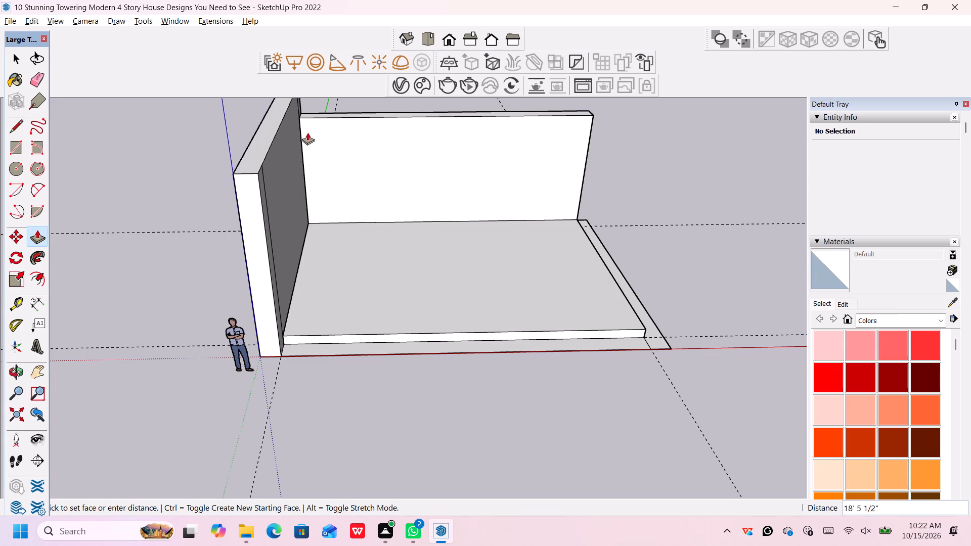
{"action": "left_click", "coordinate": [311, 116]}
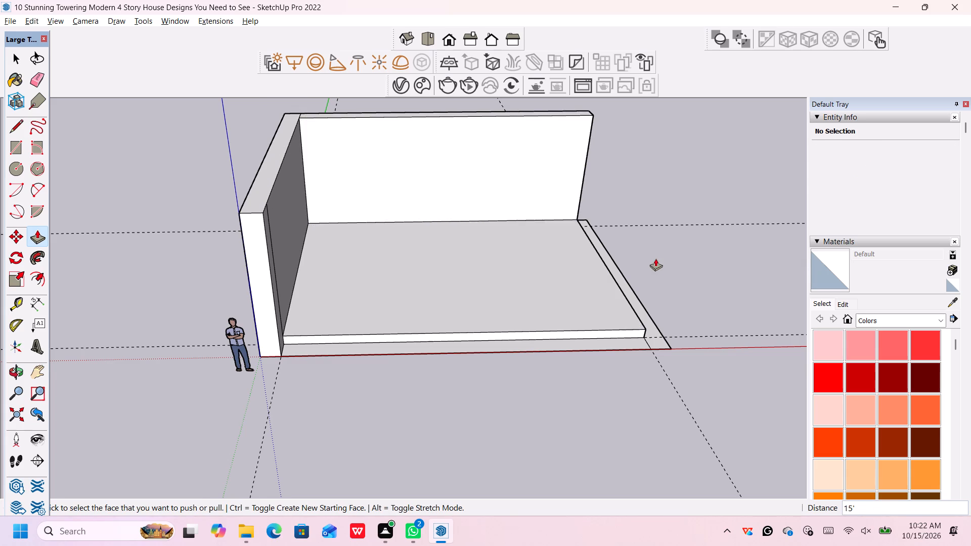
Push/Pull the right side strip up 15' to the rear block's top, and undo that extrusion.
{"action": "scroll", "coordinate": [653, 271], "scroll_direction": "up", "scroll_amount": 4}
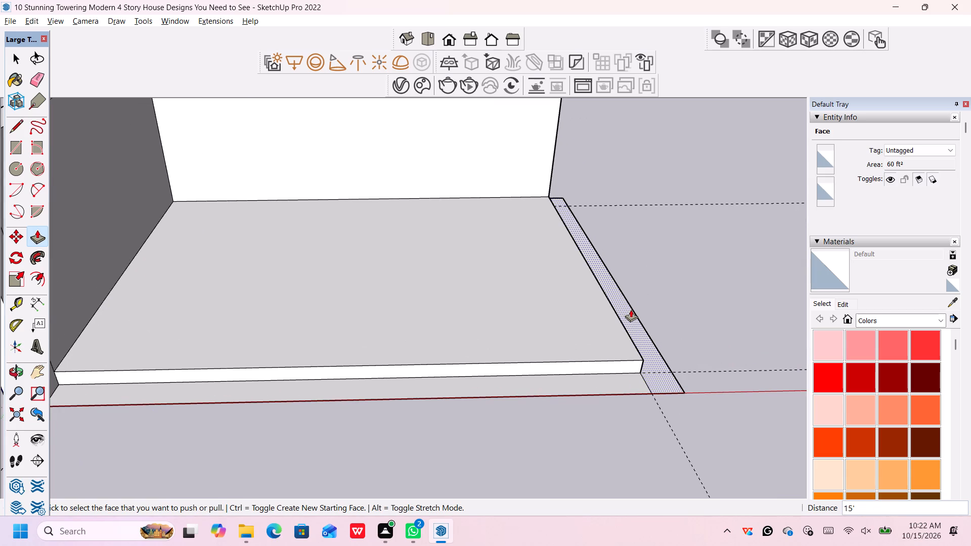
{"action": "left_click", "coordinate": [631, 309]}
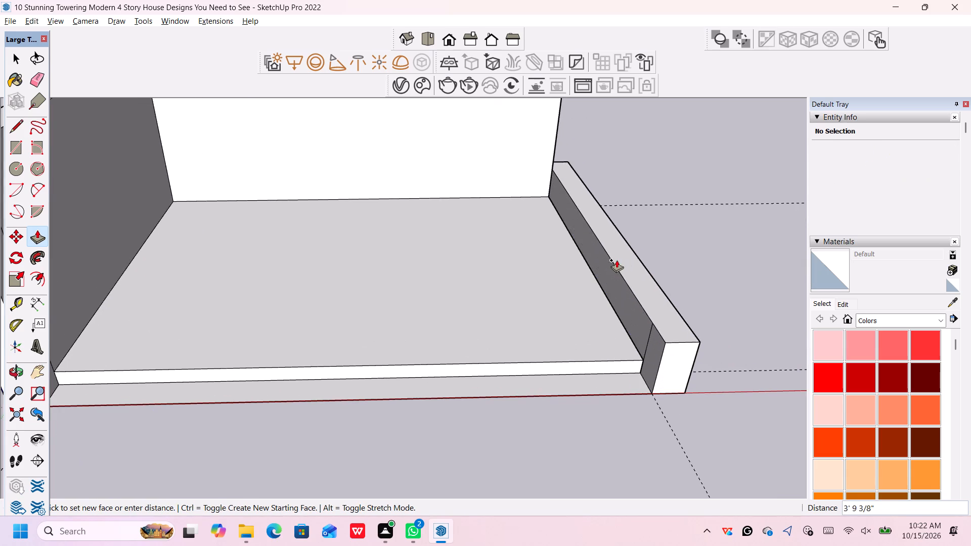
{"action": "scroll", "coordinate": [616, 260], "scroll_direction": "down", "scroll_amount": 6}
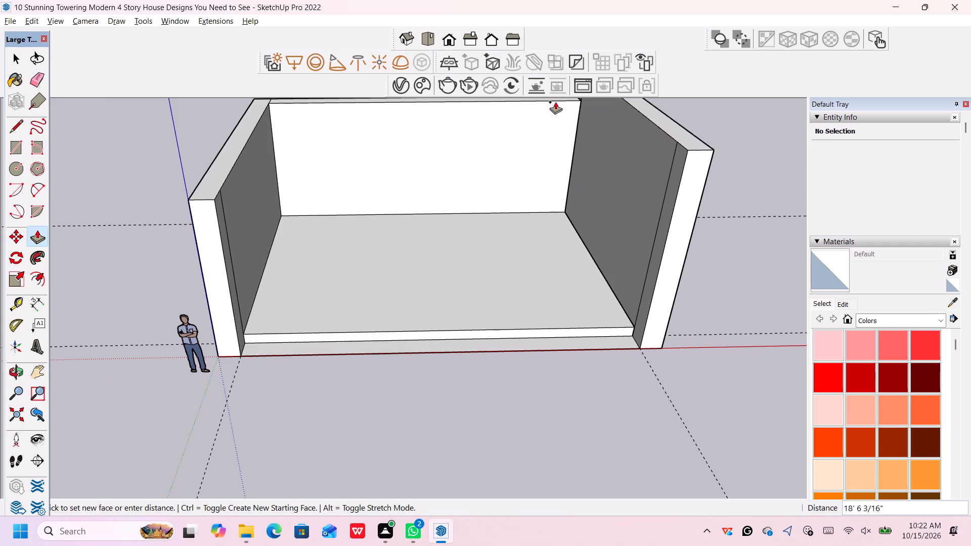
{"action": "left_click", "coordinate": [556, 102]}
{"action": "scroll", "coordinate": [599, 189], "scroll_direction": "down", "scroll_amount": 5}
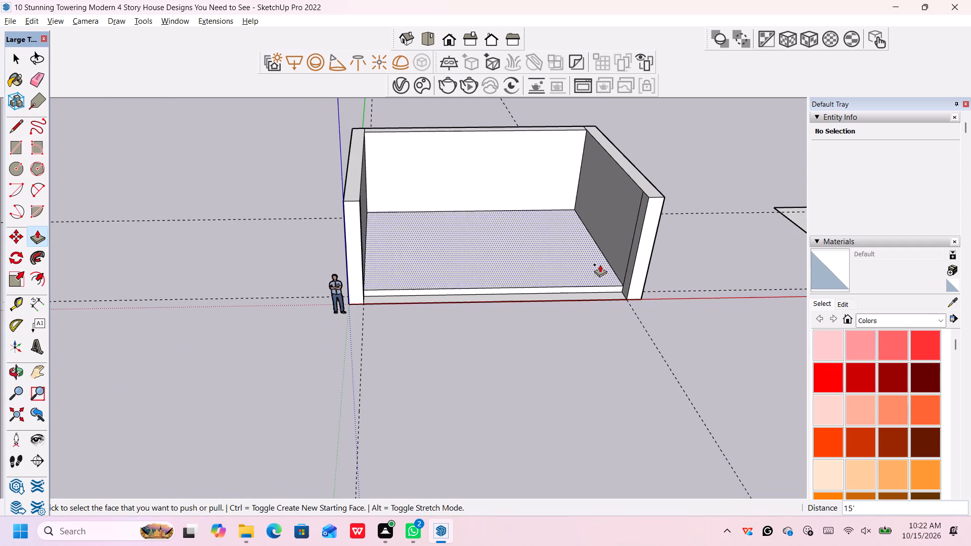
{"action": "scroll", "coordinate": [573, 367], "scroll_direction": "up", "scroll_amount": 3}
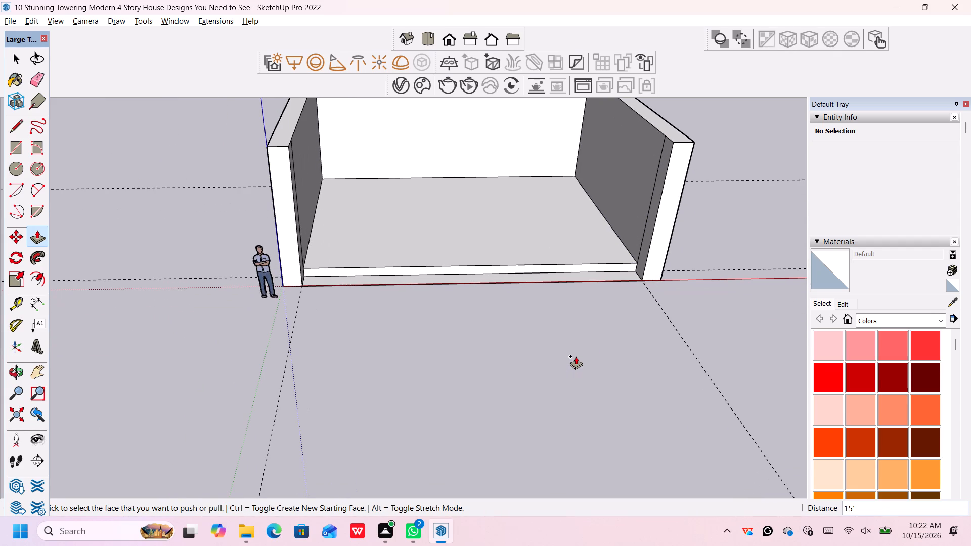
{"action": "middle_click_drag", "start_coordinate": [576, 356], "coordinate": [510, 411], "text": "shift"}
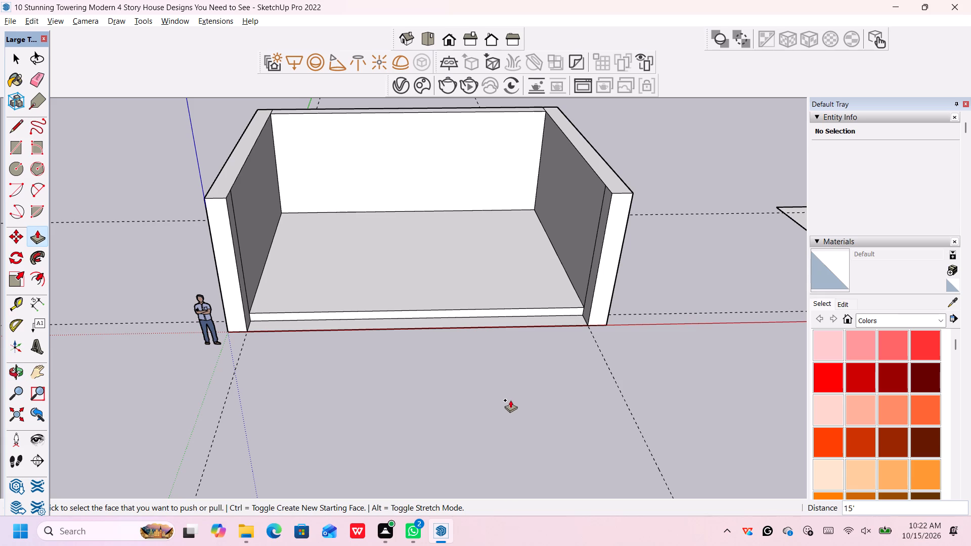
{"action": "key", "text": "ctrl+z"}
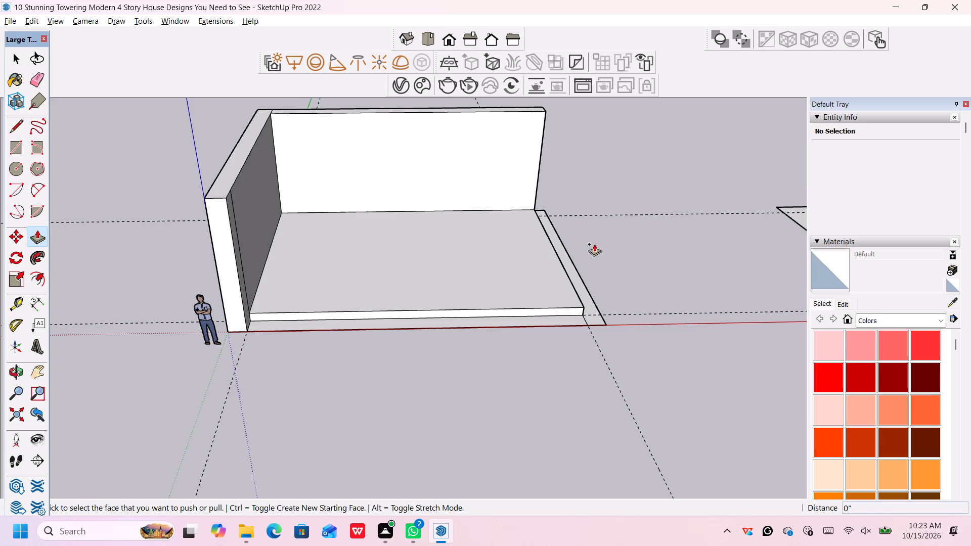
Push/Pull the separate rectangle beside the house up 2' to form a slab.
{"action": "scroll", "coordinate": [606, 273], "scroll_direction": "down", "scroll_amount": 3}
{"action": "middle_click_drag", "start_coordinate": [628, 257], "coordinate": [610, 253], "text": "shift"}
{"action": "right_click_drag", "start_coordinate": [619, 255], "coordinate": [610, 253], "text": "shift"}
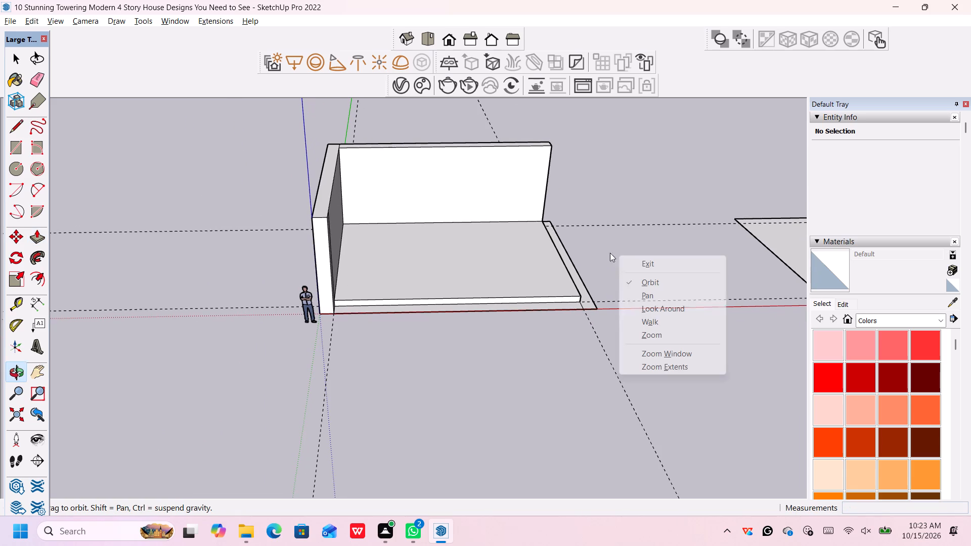
{"action": "right_click_drag", "start_coordinate": [610, 253], "coordinate": [604, 253], "text": "shift"}
{"action": "middle_click_drag", "start_coordinate": [610, 253], "coordinate": [589, 251], "text": "shift"}
{"action": "left_click", "coordinate": [602, 246]}
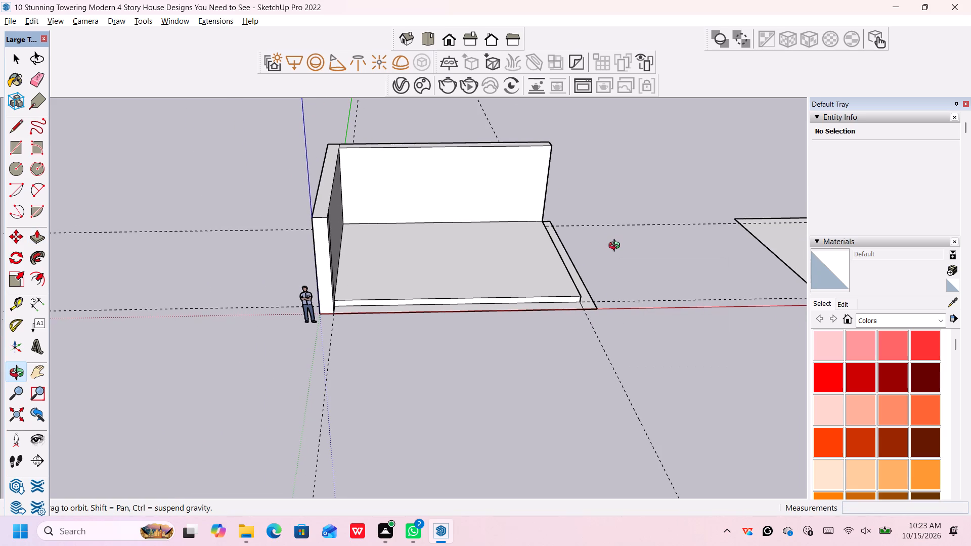
{"action": "middle_click_drag", "start_coordinate": [616, 247], "coordinate": [619, 254]}
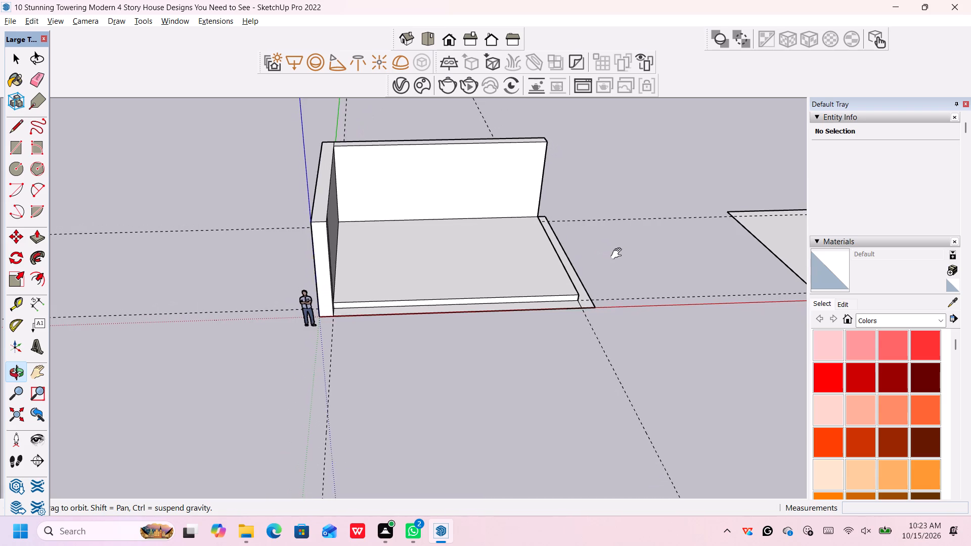
{"action": "middle_click_drag", "start_coordinate": [619, 254], "coordinate": [361, 274]}
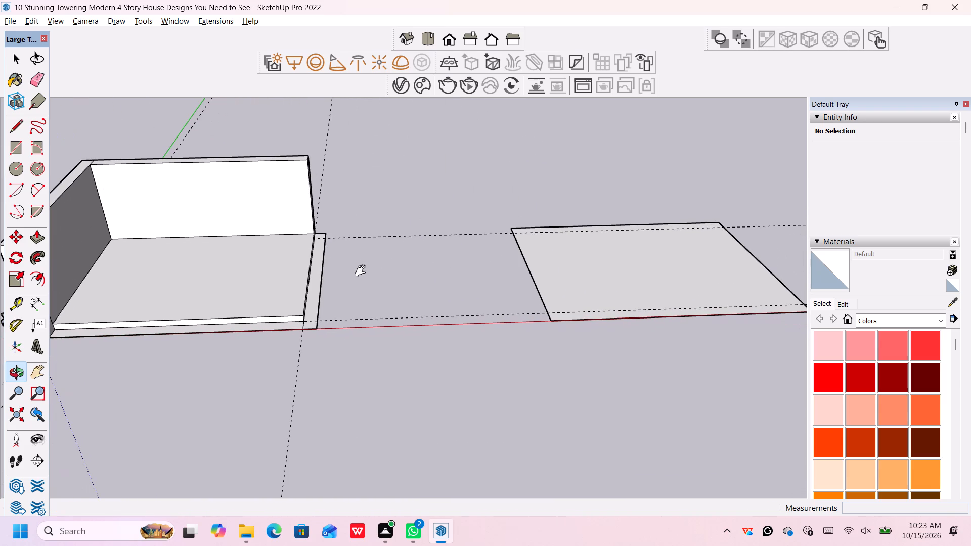
{"action": "key", "text": "space"}
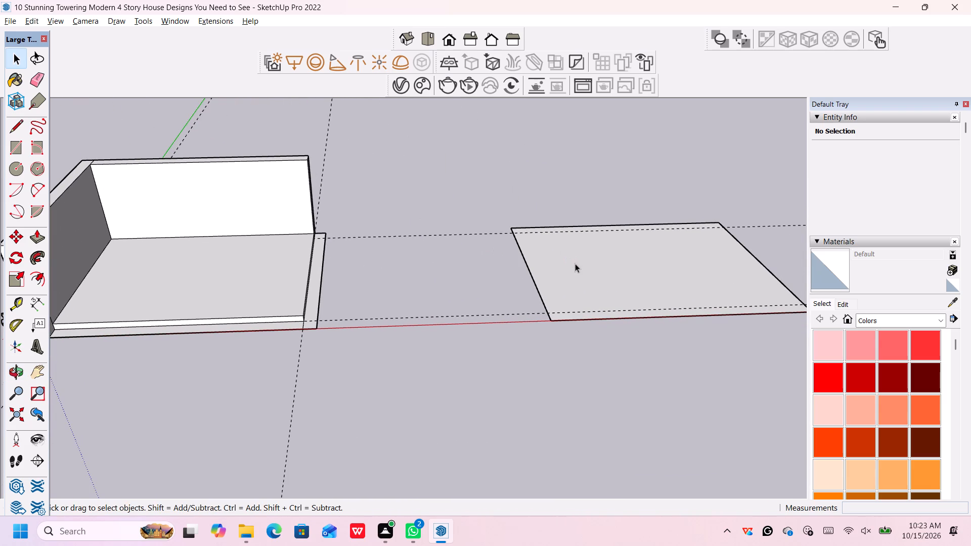
{"action": "key", "text": "p"}
{"action": "left_click", "coordinate": [579, 270]}
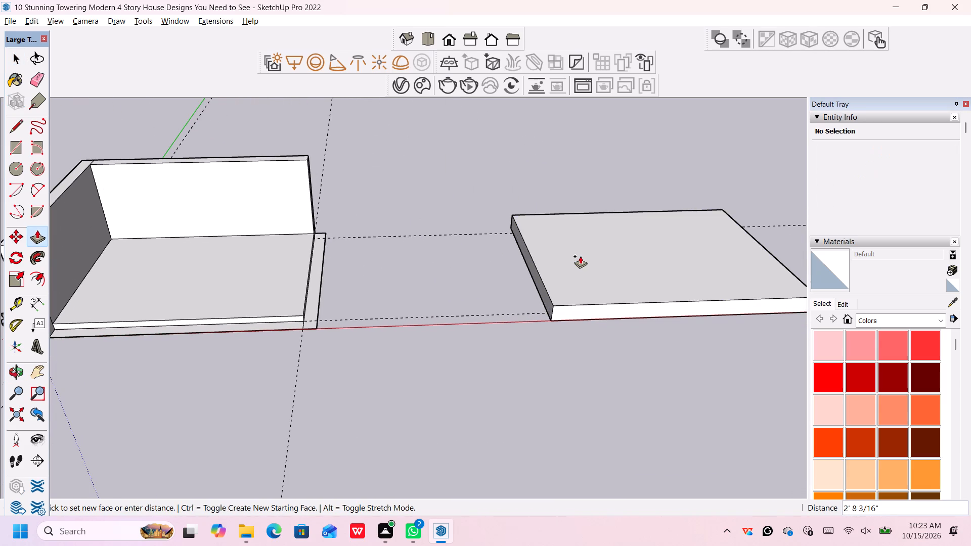
{"action": "key", "text": "2"}
{"action": "key", "text": "apostrophe"}
{"action": "key", "text": "Return"}
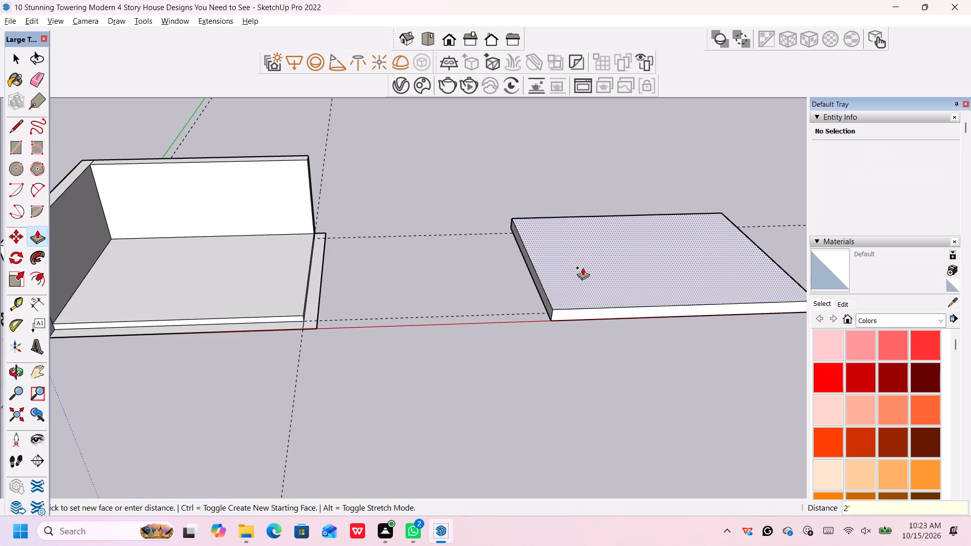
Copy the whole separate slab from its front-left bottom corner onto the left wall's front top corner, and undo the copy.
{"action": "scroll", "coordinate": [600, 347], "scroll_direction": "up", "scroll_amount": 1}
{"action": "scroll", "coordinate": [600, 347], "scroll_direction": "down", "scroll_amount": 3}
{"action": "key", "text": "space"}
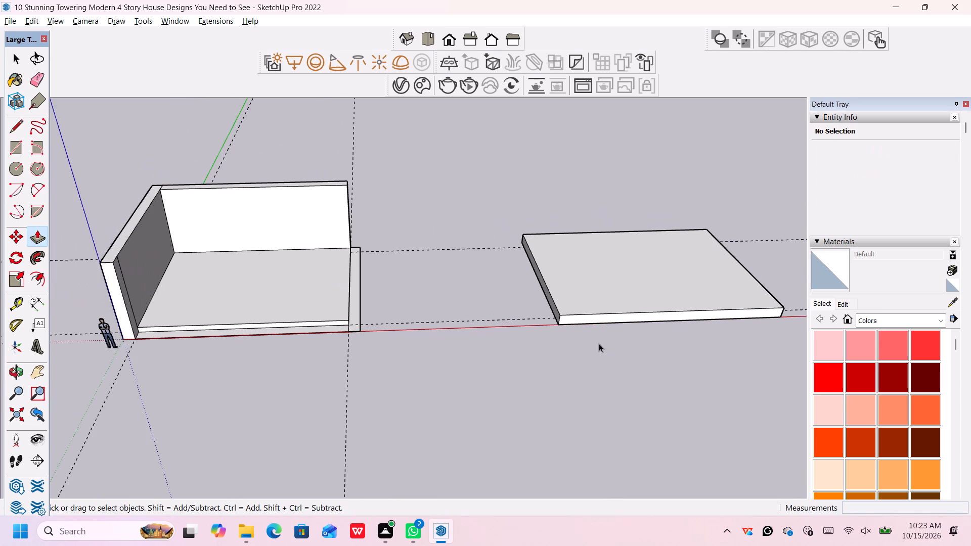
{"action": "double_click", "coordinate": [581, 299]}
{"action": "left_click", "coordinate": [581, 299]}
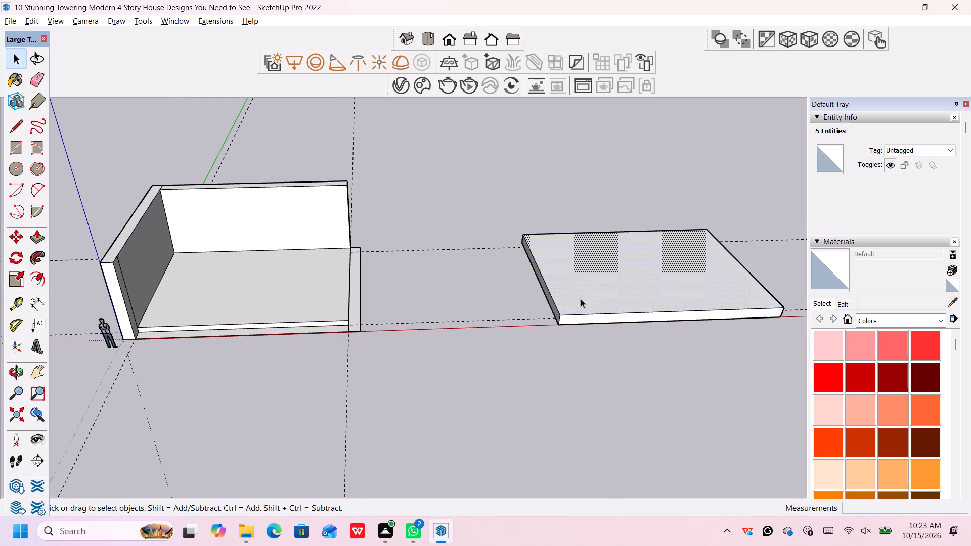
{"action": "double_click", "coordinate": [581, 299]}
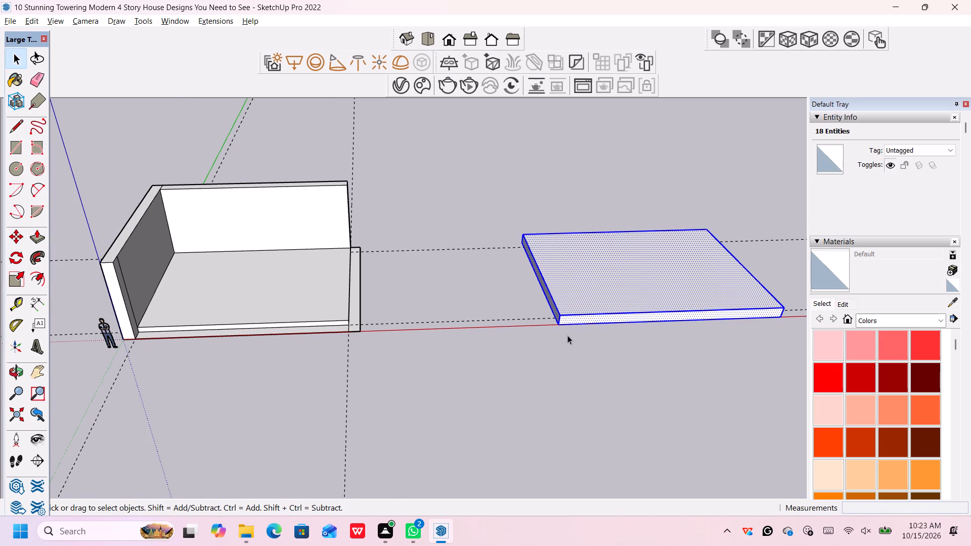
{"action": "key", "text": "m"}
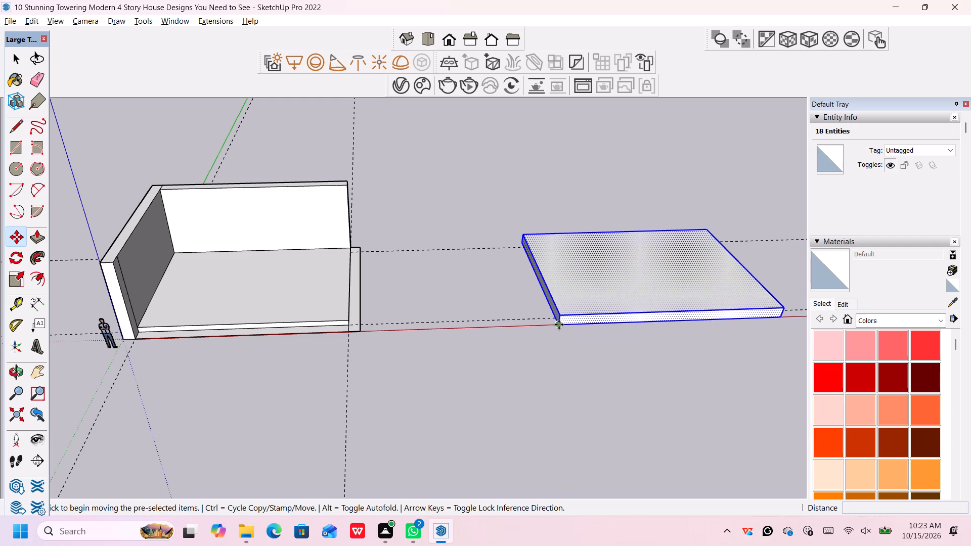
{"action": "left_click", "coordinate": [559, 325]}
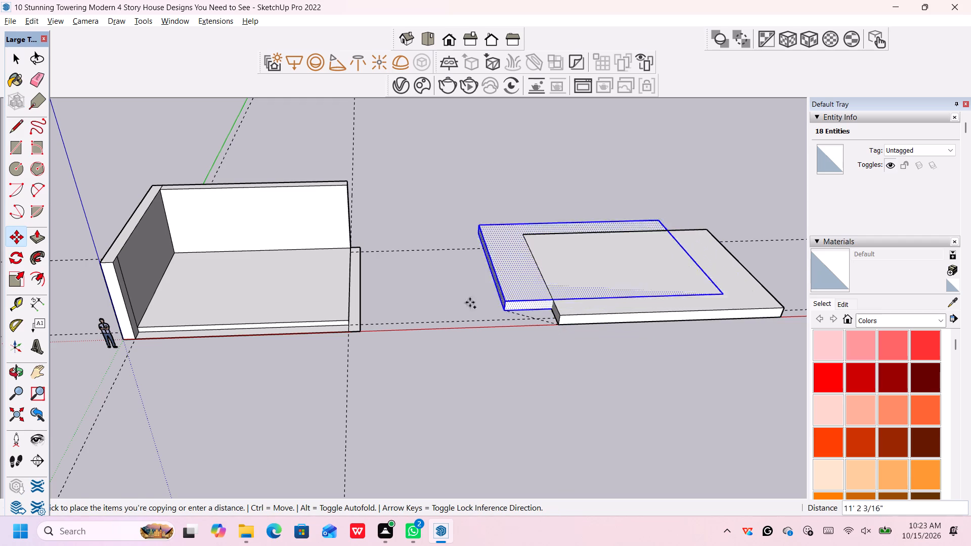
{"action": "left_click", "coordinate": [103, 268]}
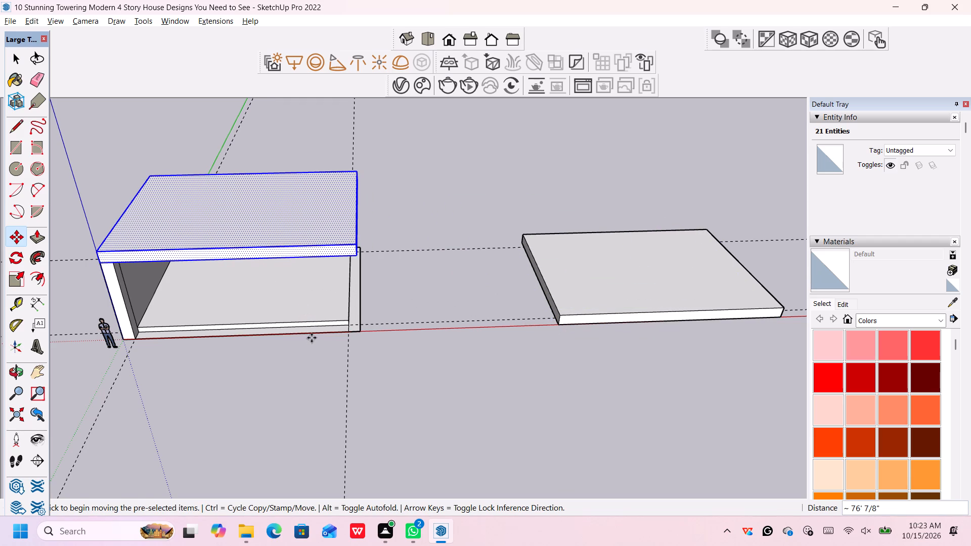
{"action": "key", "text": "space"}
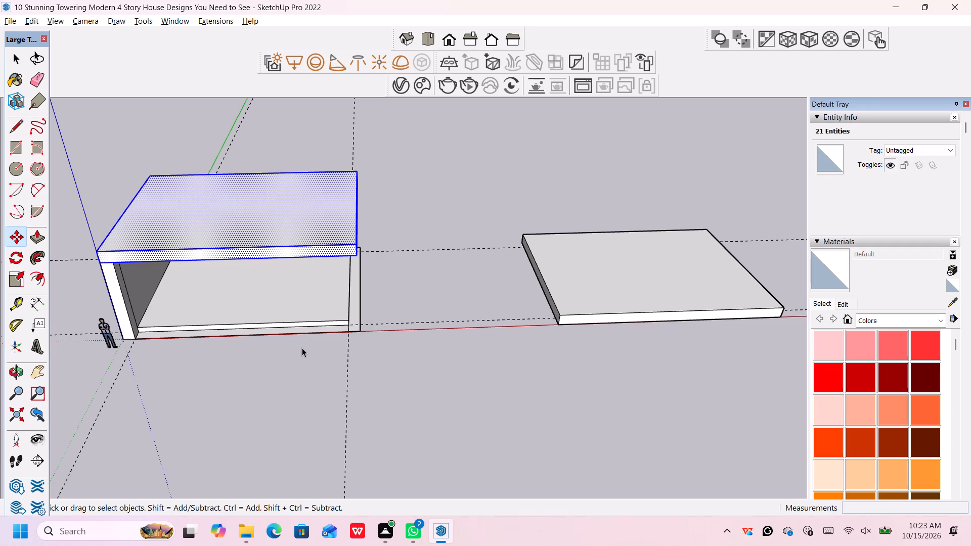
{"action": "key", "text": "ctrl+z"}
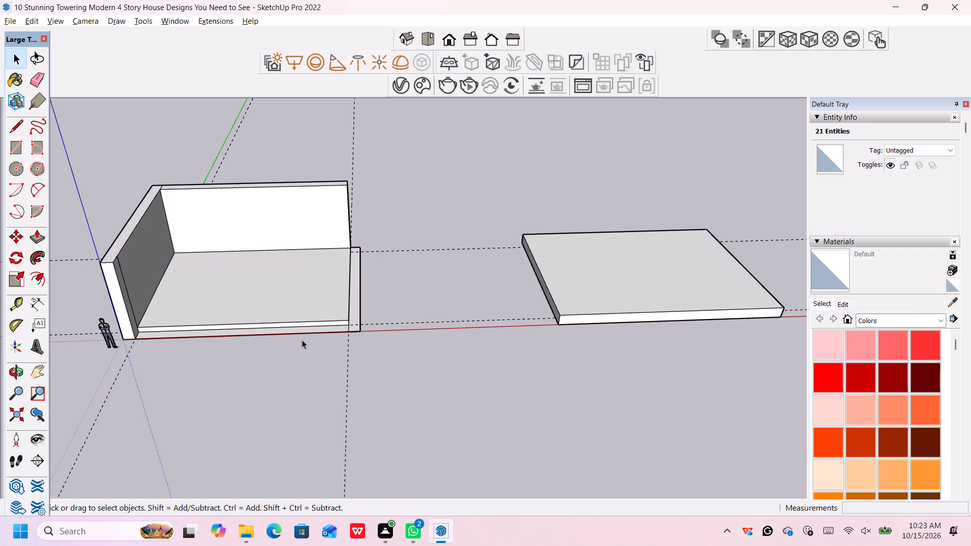
Examine the house shell's floor, rear wall and left wall from several front angles down to ground level.
{"action": "middle_click", "coordinate": [186, 242]}
{"action": "middle_click_drag", "start_coordinate": [187, 244], "coordinate": [304, 276]}
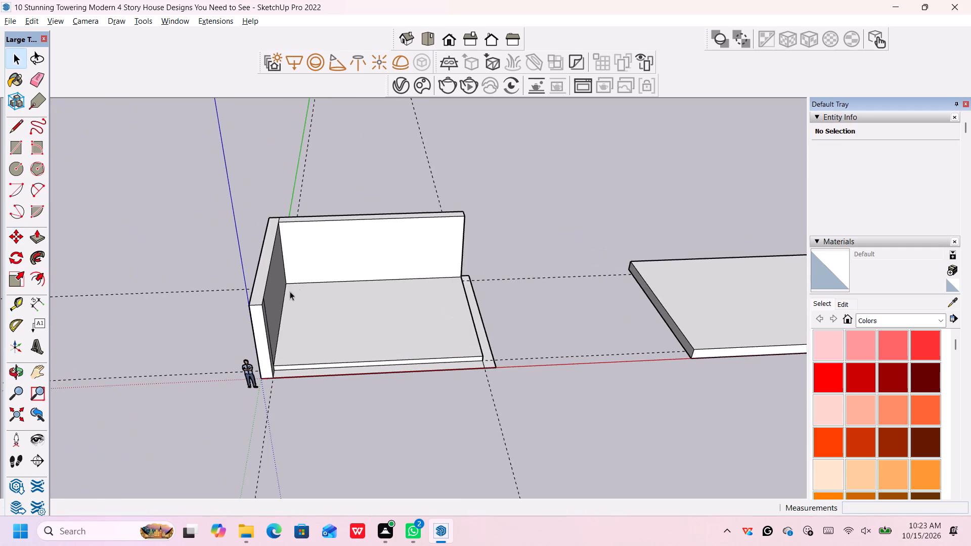
{"action": "middle_click_drag", "start_coordinate": [290, 297], "coordinate": [251, 260]}
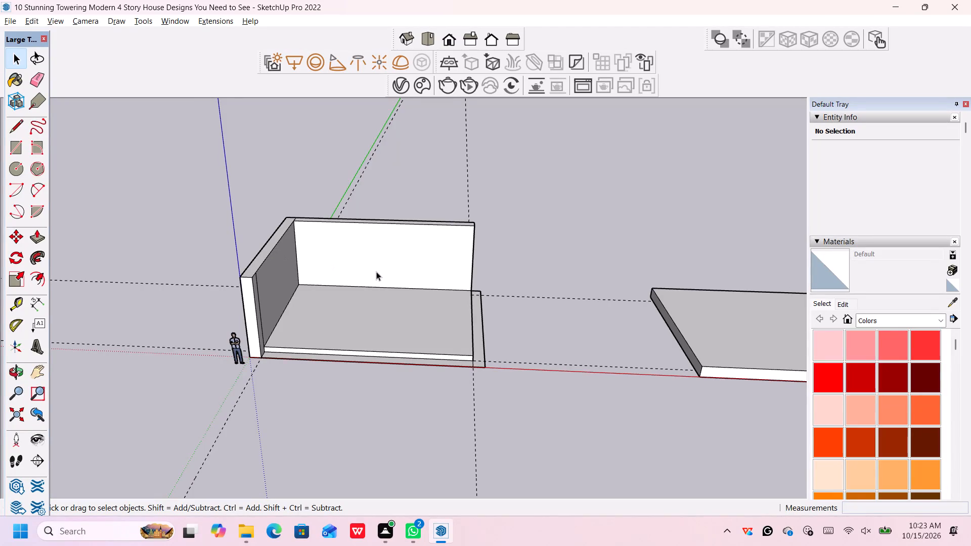
{"action": "scroll", "coordinate": [377, 274], "scroll_direction": "up", "scroll_amount": 1}
{"action": "middle_click", "coordinate": [354, 328]}
{"action": "middle_click", "coordinate": [354, 328]}
{"action": "middle_click_drag", "start_coordinate": [354, 327], "coordinate": [365, 299]}
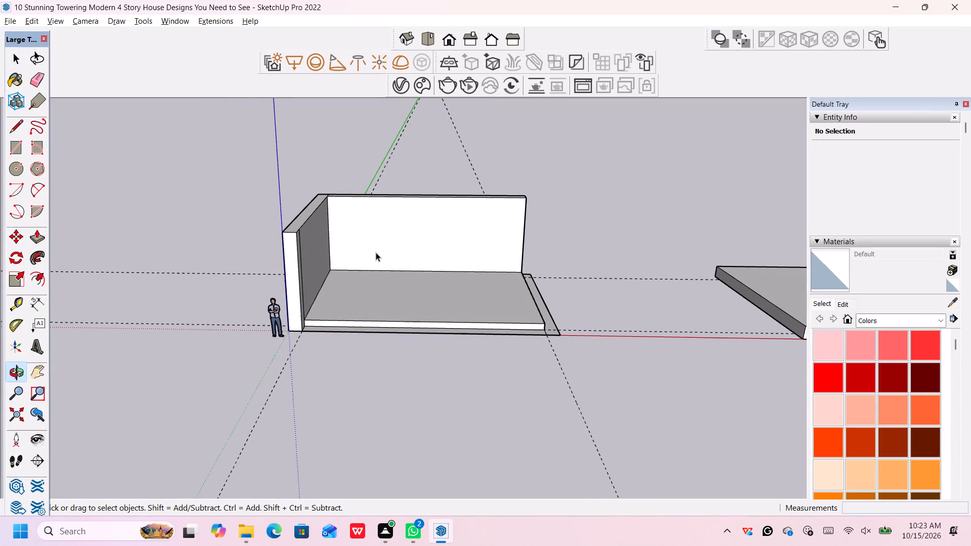
{"action": "scroll", "coordinate": [446, 362], "scroll_direction": "up", "scroll_amount": 4}
{"action": "scroll", "coordinate": [446, 360], "scroll_direction": "down", "scroll_amount": 1}
{"action": "middle_click_drag", "start_coordinate": [446, 366], "coordinate": [444, 358]}
{"action": "middle_click_drag", "start_coordinate": [443, 357], "coordinate": [432, 317]}
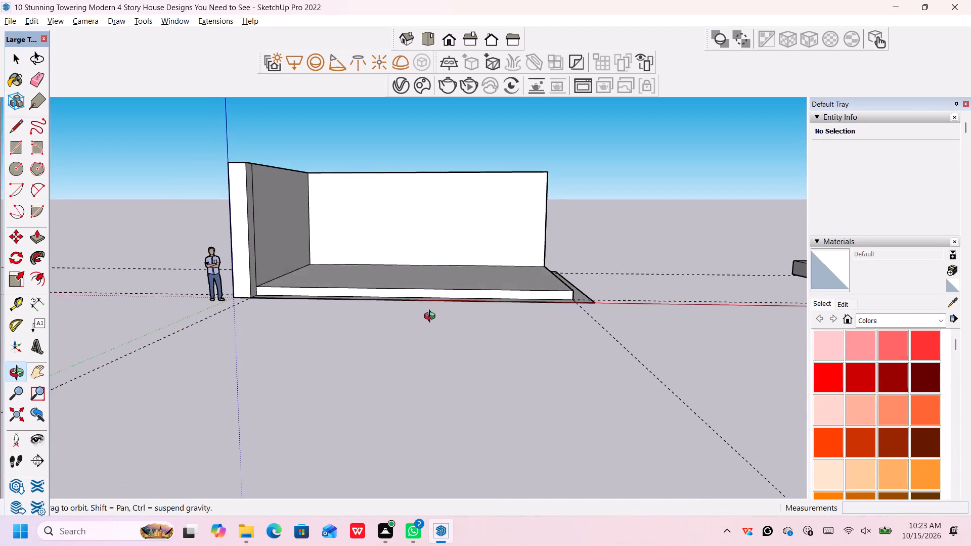
{"action": "middle_click_drag", "start_coordinate": [432, 317], "coordinate": [469, 288]}
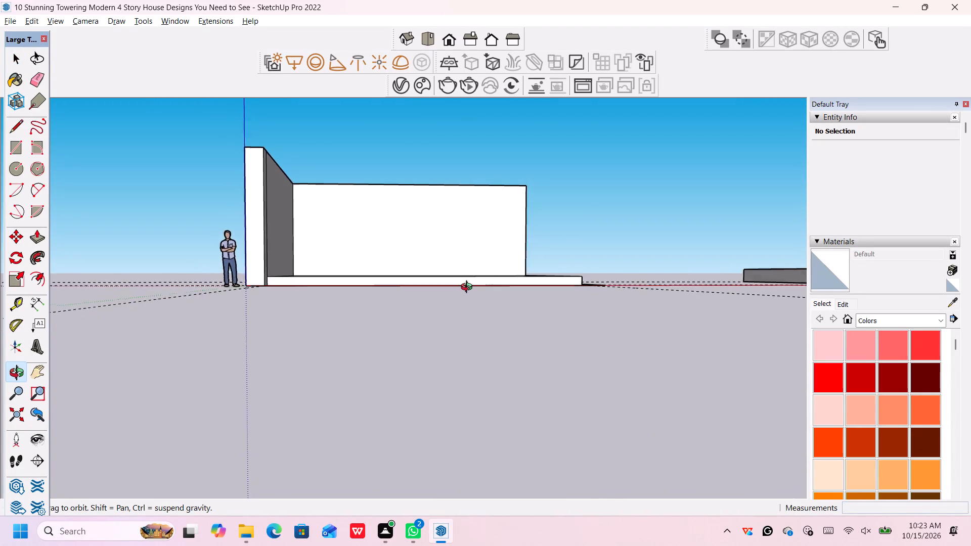
Push/Pull the top faces of the left wall and the rear wall down 3' each.
{"action": "middle_click_drag", "start_coordinate": [469, 288], "coordinate": [475, 367]}
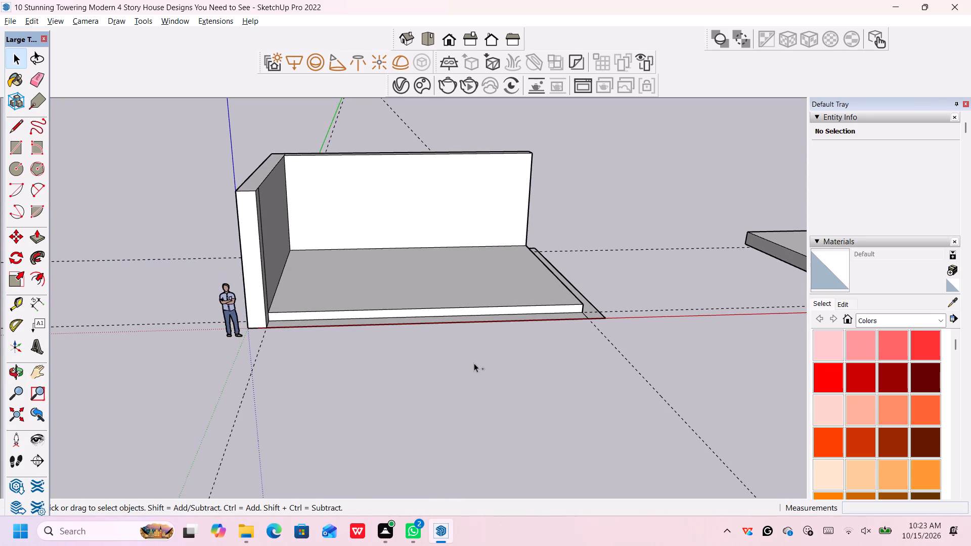
{"action": "scroll", "coordinate": [379, 202], "scroll_direction": "up", "scroll_amount": 2}
{"action": "middle_click_drag", "start_coordinate": [382, 202], "coordinate": [387, 227]}
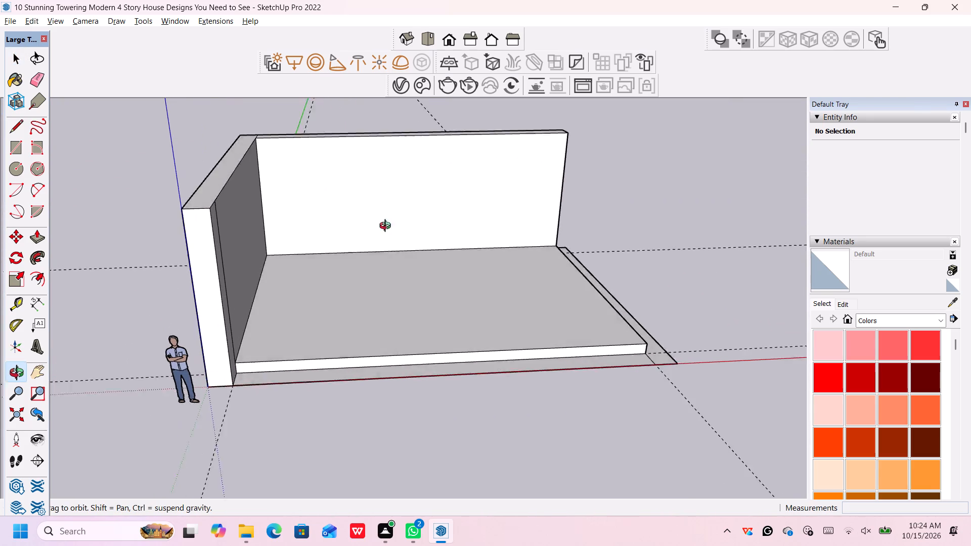
{"action": "middle_click_drag", "start_coordinate": [387, 227], "coordinate": [388, 304]}
{"action": "key", "text": "p"}
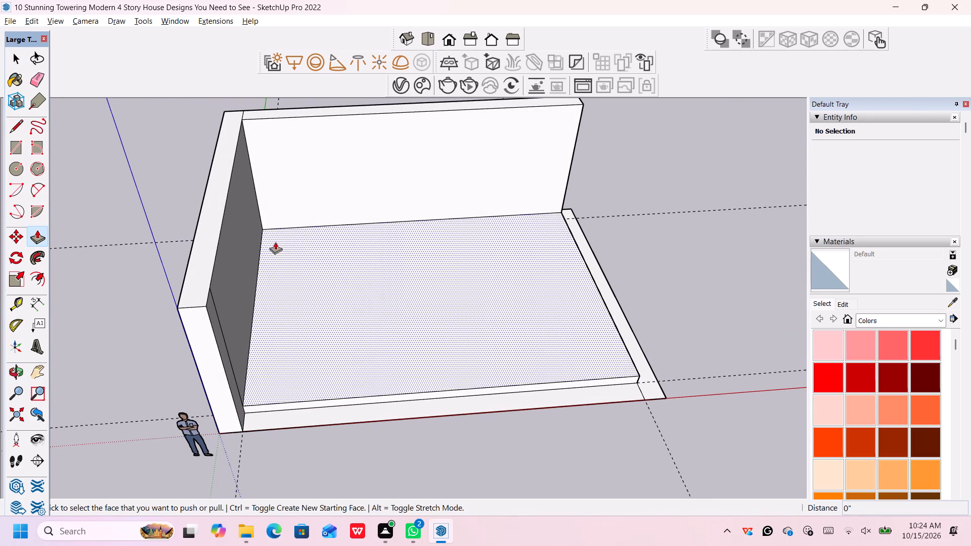
{"action": "left_click", "coordinate": [201, 239]}
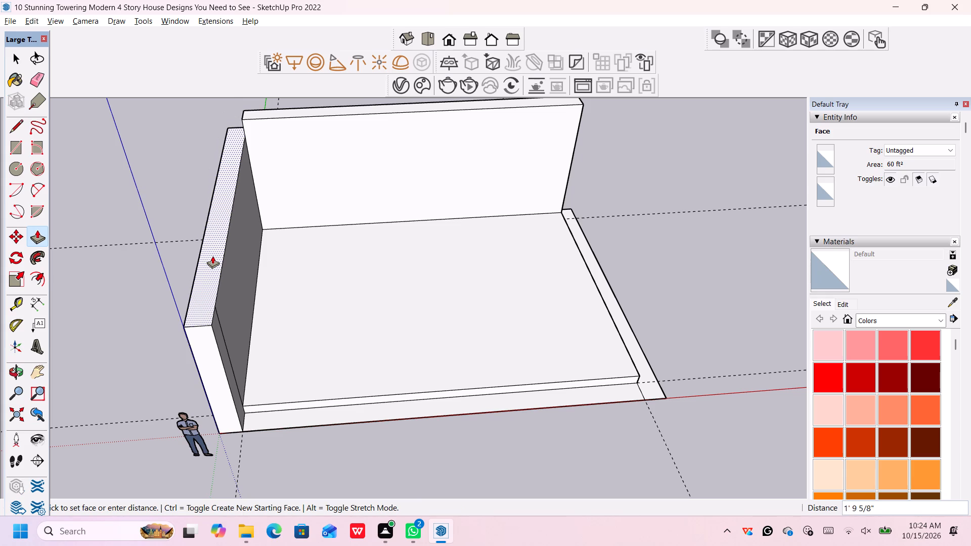
{"action": "type", "text": "3'"}
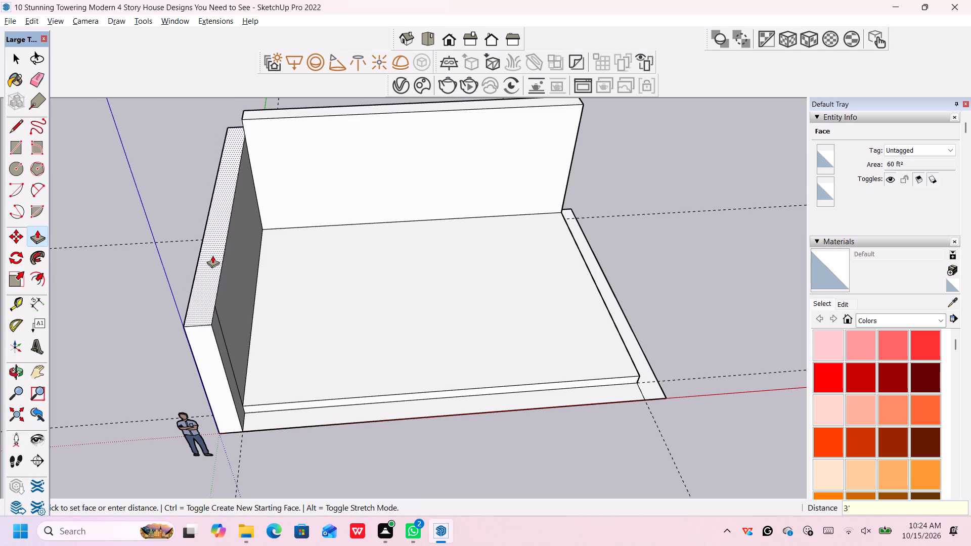
{"action": "key", "text": "Return"}
{"action": "left_click", "coordinate": [362, 110]}
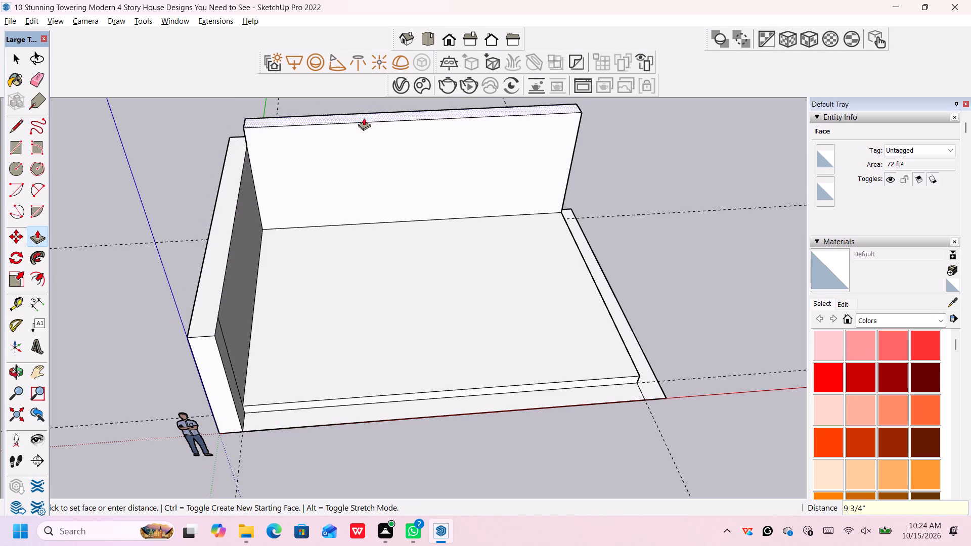
{"action": "type", "text": "3'"}
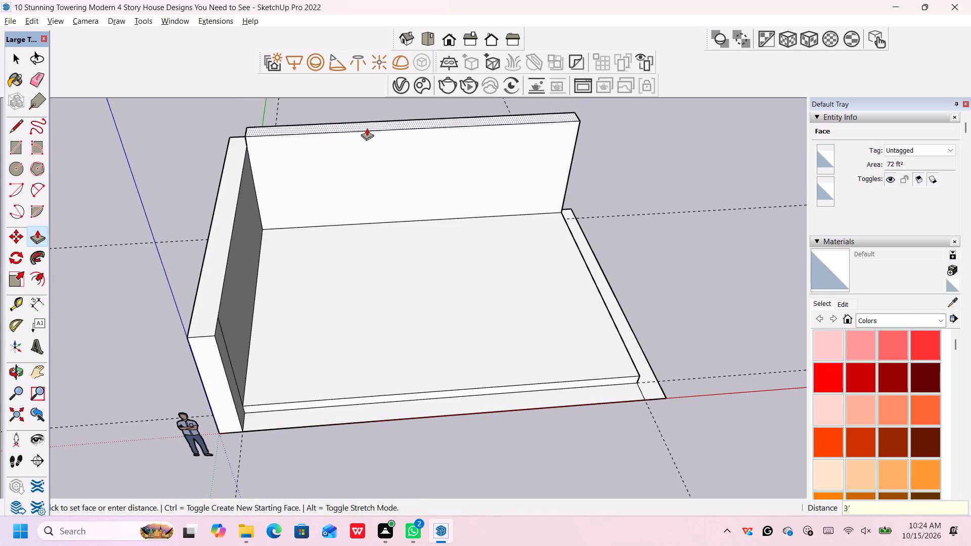
{"action": "key", "text": "Return"}
Examine the house shell's wall heights, floor and front edge beside the human figure from several front and raised angles.
{"action": "scroll", "coordinate": [410, 225], "scroll_direction": "down", "scroll_amount": 6}
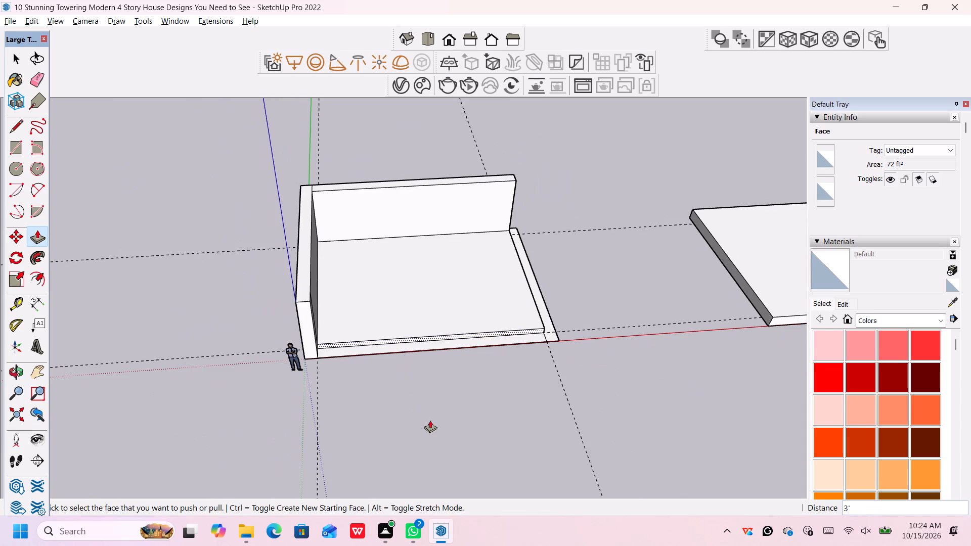
{"action": "middle_click_drag", "start_coordinate": [430, 420], "coordinate": [416, 296]}
{"action": "scroll", "coordinate": [438, 273], "scroll_direction": "up", "scroll_amount": 6}
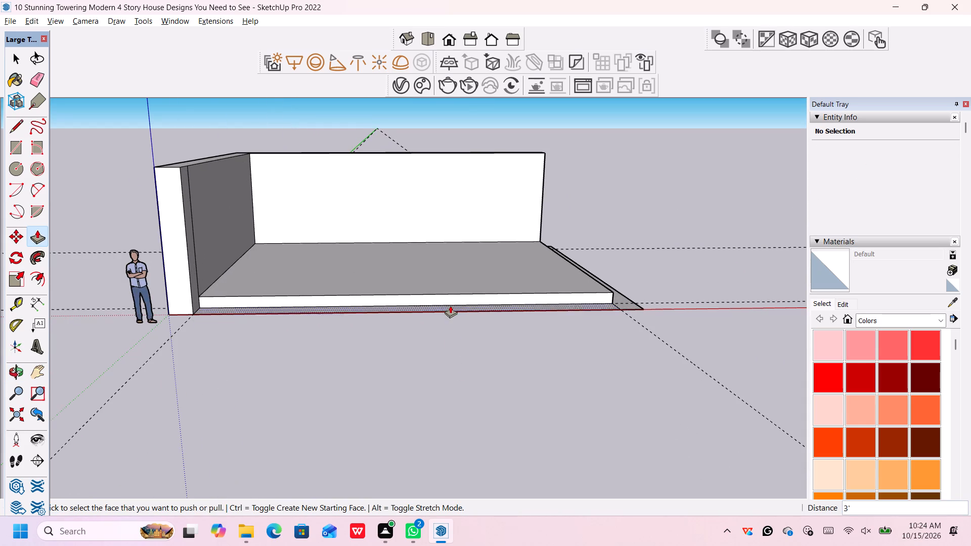
{"action": "scroll", "coordinate": [403, 365], "scroll_direction": "down", "scroll_amount": 8}
{"action": "middle_click", "coordinate": [404, 369]}
{"action": "middle_click", "coordinate": [402, 365]}
{"action": "middle_click_drag", "start_coordinate": [402, 361], "coordinate": [396, 338]}
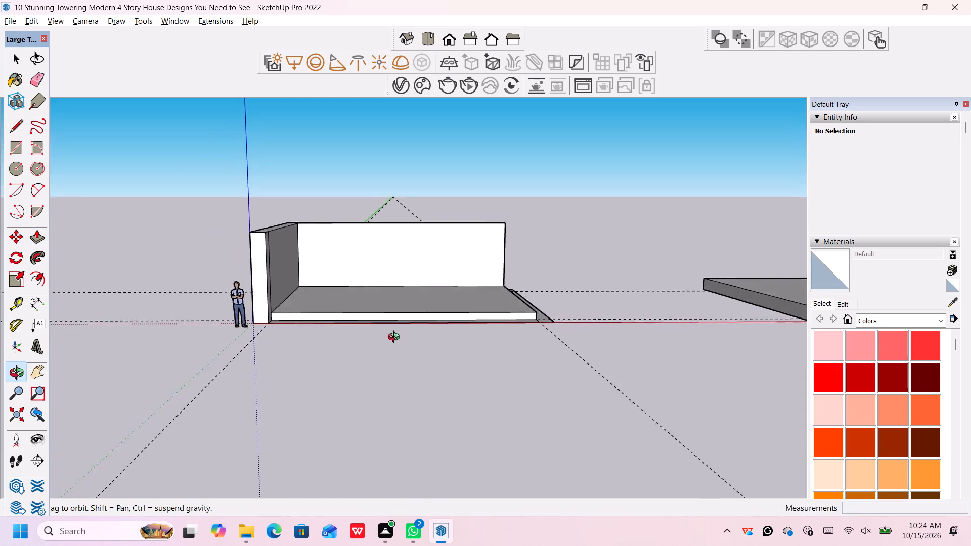
{"action": "middle_click_drag", "start_coordinate": [396, 338], "coordinate": [411, 315]}
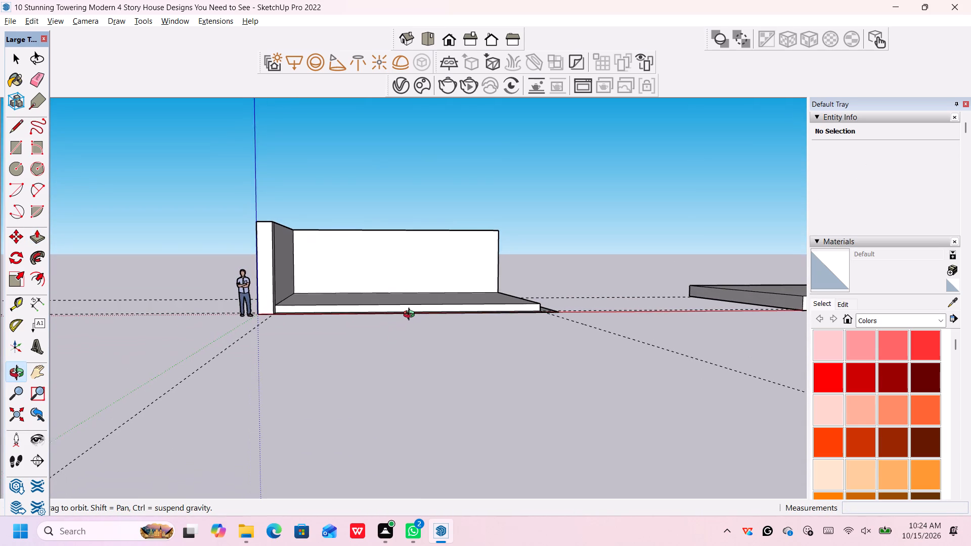
{"action": "middle_click_drag", "start_coordinate": [411, 315], "coordinate": [412, 316]}
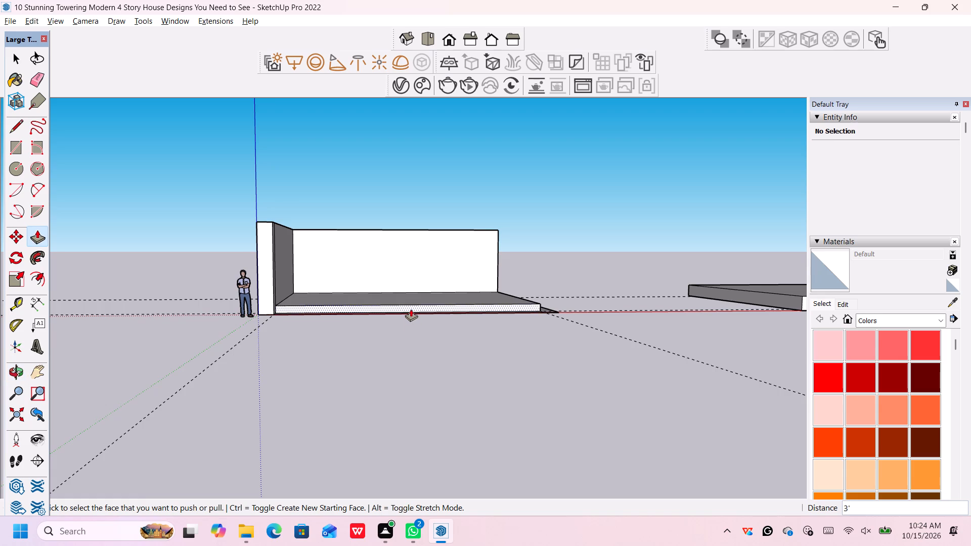
{"action": "scroll", "coordinate": [411, 309], "scroll_direction": "down", "scroll_amount": 3}
{"action": "scroll", "coordinate": [411, 309], "scroll_direction": "up", "scroll_amount": 1}
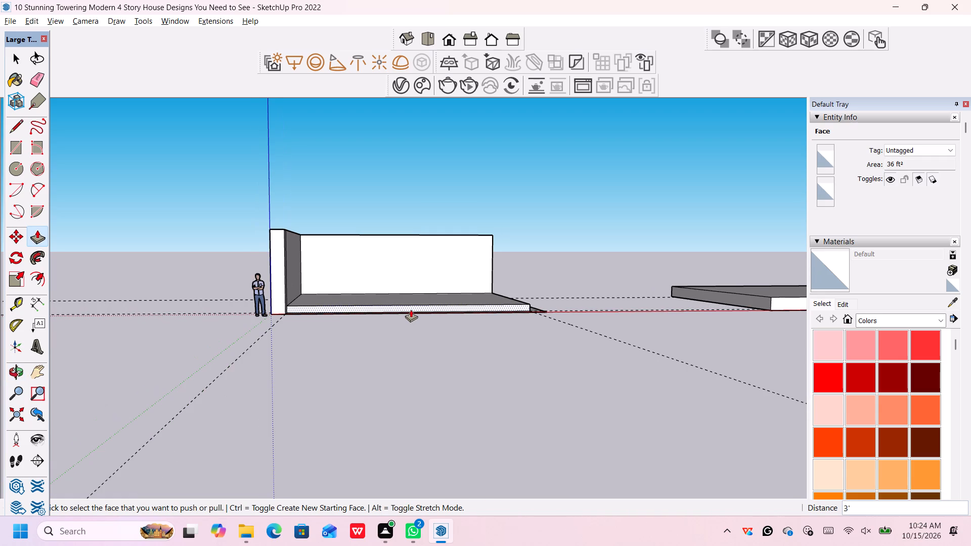
{"action": "scroll", "coordinate": [409, 338], "scroll_direction": "up", "scroll_amount": 1}
{"action": "scroll", "coordinate": [409, 337], "scroll_direction": "down", "scroll_amount": 1}
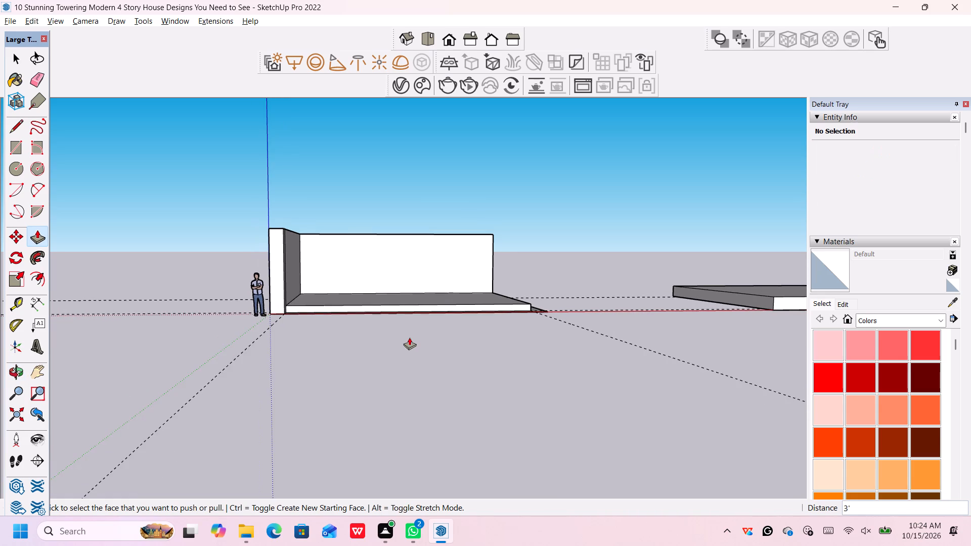
{"action": "middle_click_drag", "start_coordinate": [409, 337], "coordinate": [416, 392], "text": "shift"}
{"action": "middle_click", "coordinate": [416, 392], "text": "shift"}
{"action": "scroll", "coordinate": [414, 375], "scroll_direction": "down", "scroll_amount": 4}
{"action": "middle_click", "coordinate": [414, 375]}
{"action": "middle_click_drag", "start_coordinate": [415, 376], "coordinate": [415, 377]}
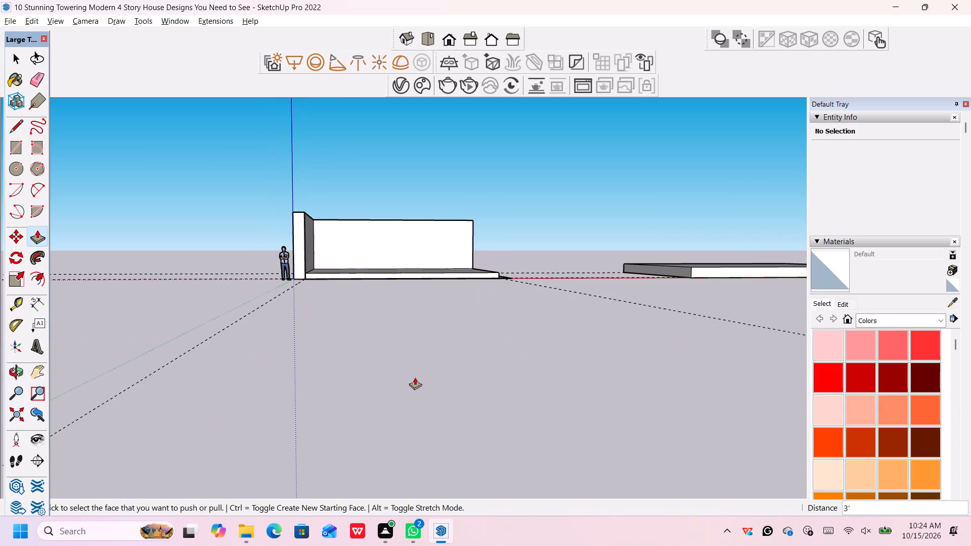
{"action": "middle_click_drag", "start_coordinate": [415, 377], "coordinate": [413, 383]}
{"action": "scroll", "coordinate": [390, 298], "scroll_direction": "up", "scroll_amount": 1}
{"action": "middle_click_drag", "start_coordinate": [391, 300], "coordinate": [389, 340]}
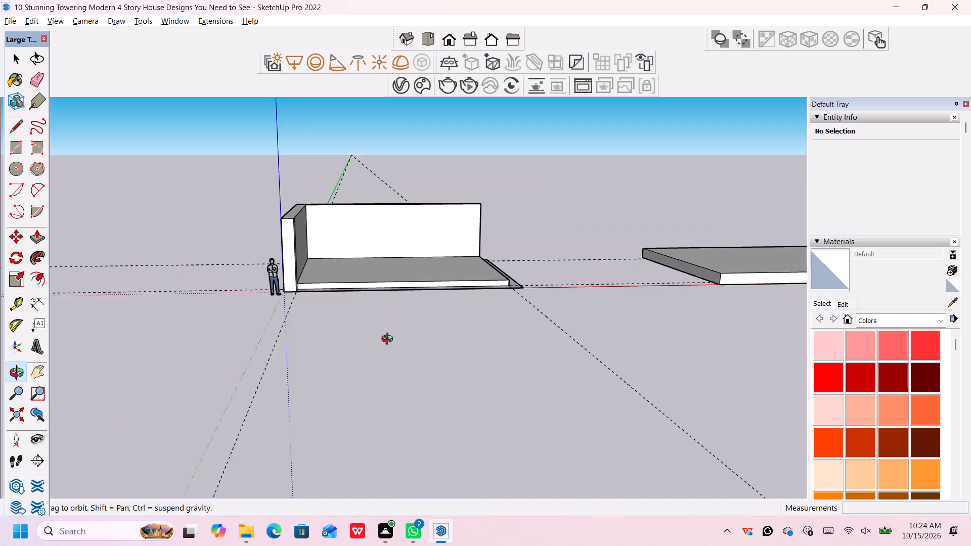
{"action": "middle_click_drag", "start_coordinate": [389, 340], "coordinate": [385, 378]}
{"action": "scroll", "coordinate": [387, 313], "scroll_direction": "up", "scroll_amount": 5}
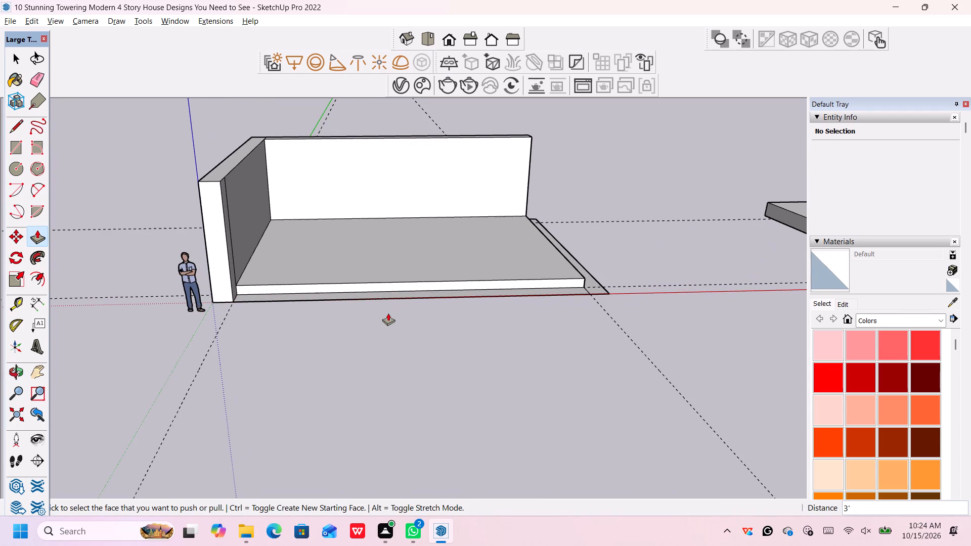
{"action": "key", "text": "space"}
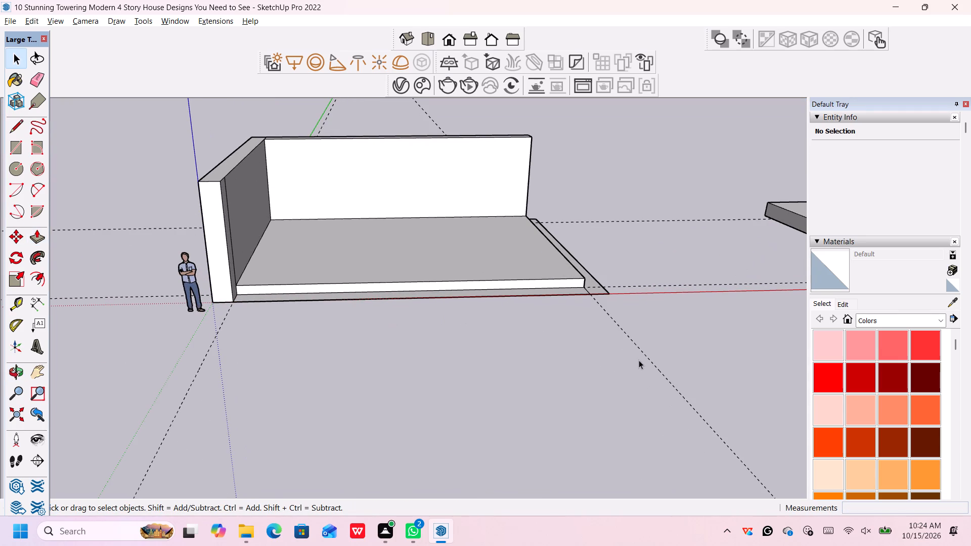
{"action": "scroll", "coordinate": [639, 361], "scroll_direction": "down", "scroll_amount": 3}
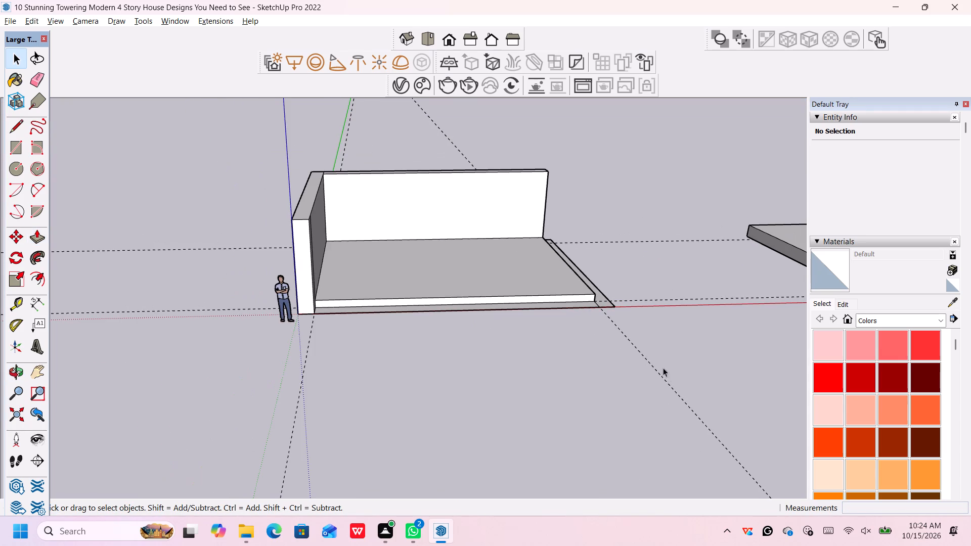
{"action": "scroll", "coordinate": [709, 384], "scroll_direction": "up", "scroll_amount": 4}
{"action": "middle_click_drag", "start_coordinate": [657, 394], "coordinate": [653, 396]}
{"action": "scroll", "coordinate": [598, 413], "scroll_direction": "down", "scroll_amount": 2}
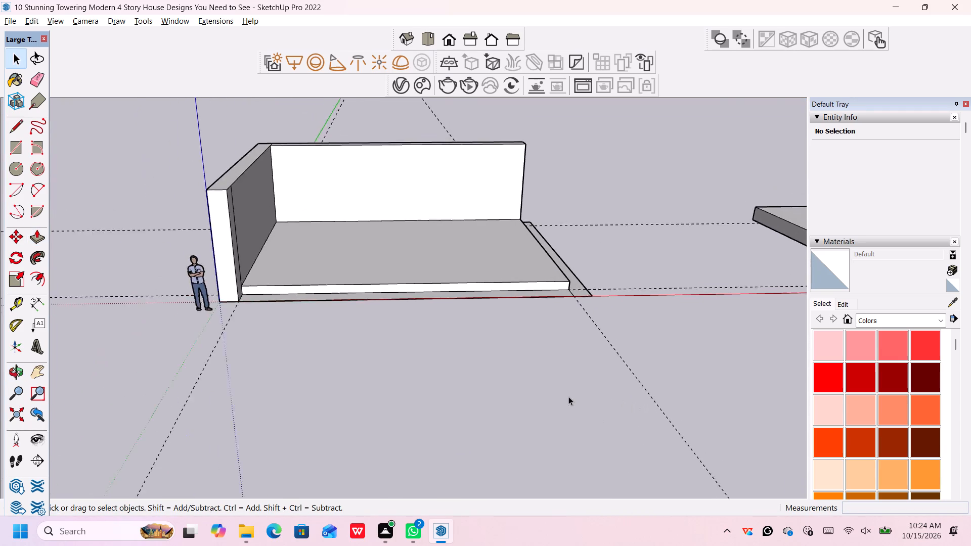
{"action": "scroll", "coordinate": [568, 396], "scroll_direction": "down", "scroll_amount": 3}
{"action": "middle_click_drag", "start_coordinate": [575, 385], "coordinate": [527, 387]}
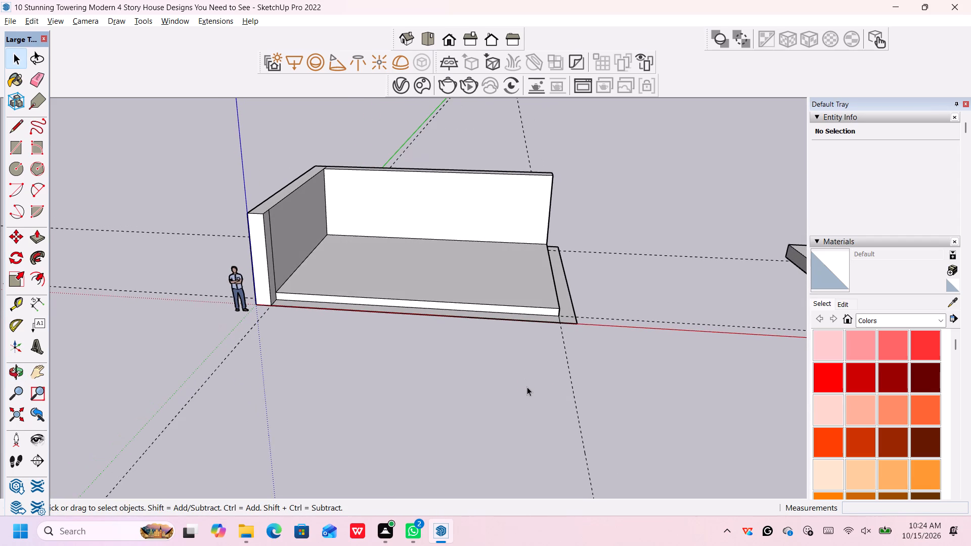
Search the 3D Warehouse components for "dinning table".
{"action": "scroll", "coordinate": [948, 428], "scroll_direction": "down", "scroll_amount": 4}
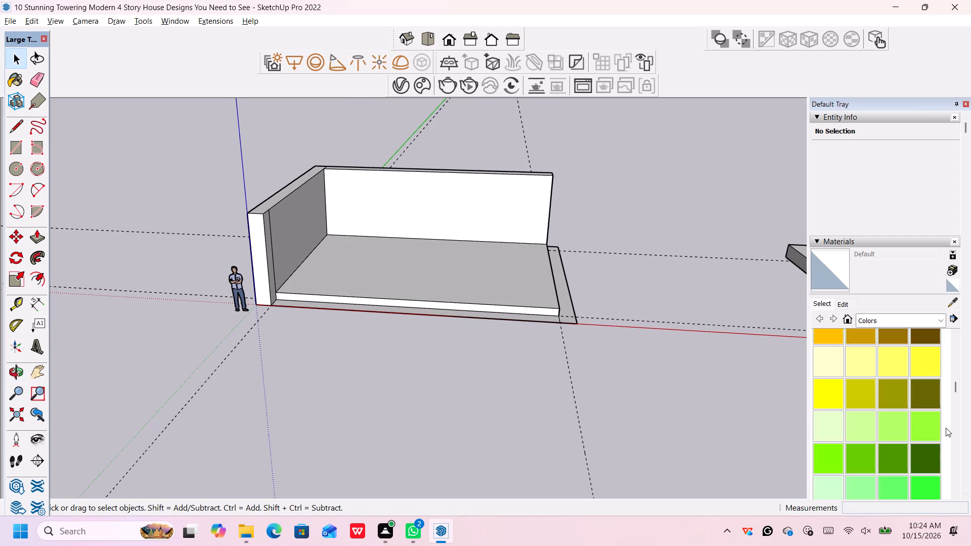
{"action": "scroll", "coordinate": [967, 399], "scroll_direction": "down", "scroll_amount": 8}
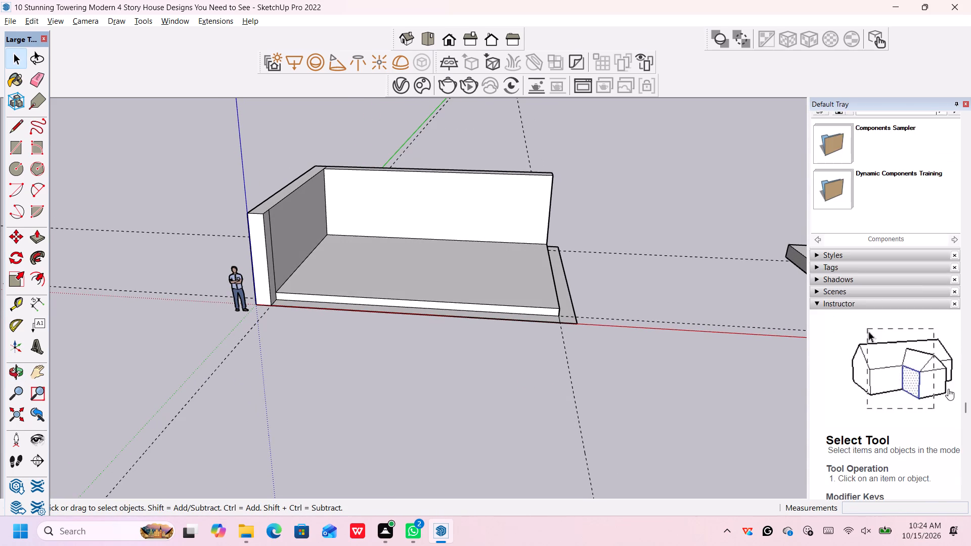
{"action": "scroll", "coordinate": [947, 388], "scroll_direction": "up", "scroll_amount": 3}
{"action": "left_click", "coordinate": [891, 293]}
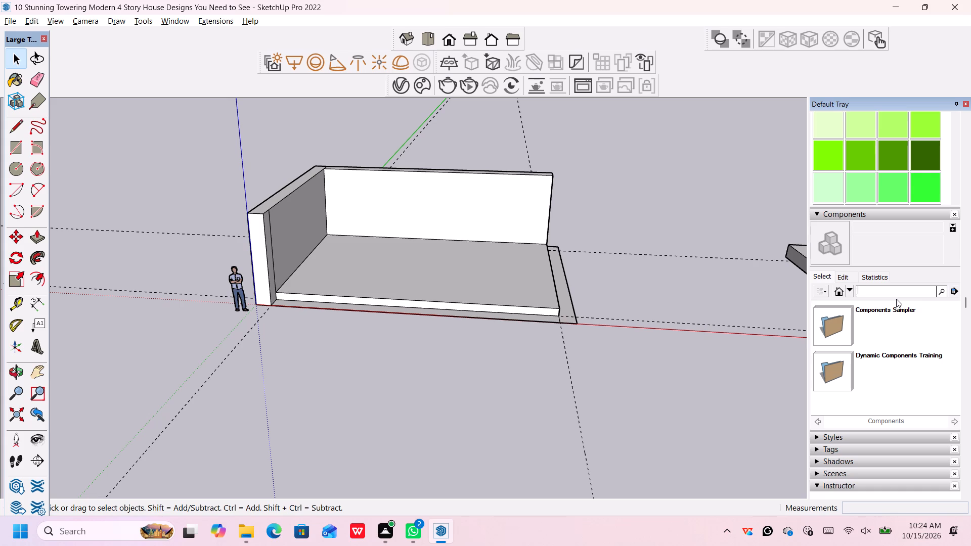
{"action": "key", "text": "d"}
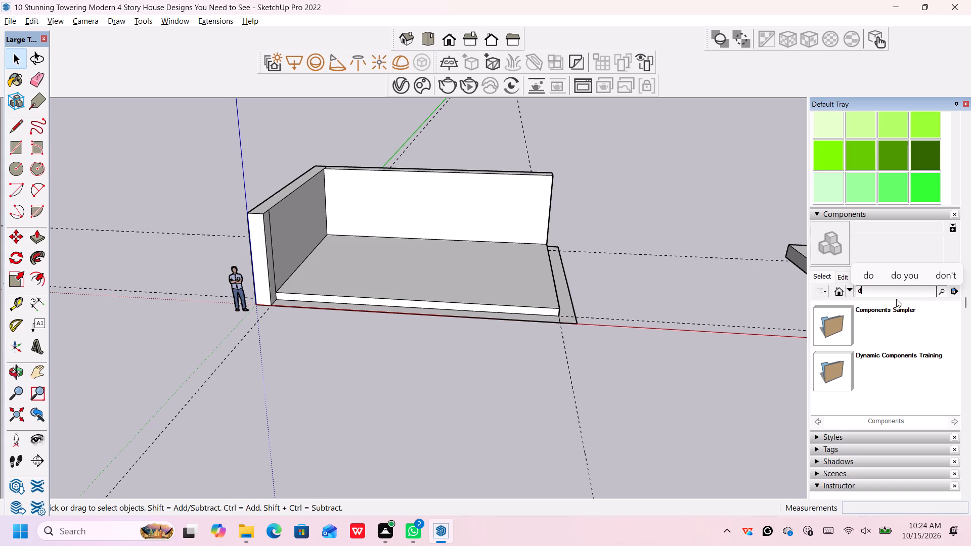
{"action": "type", "text": "inning table"}
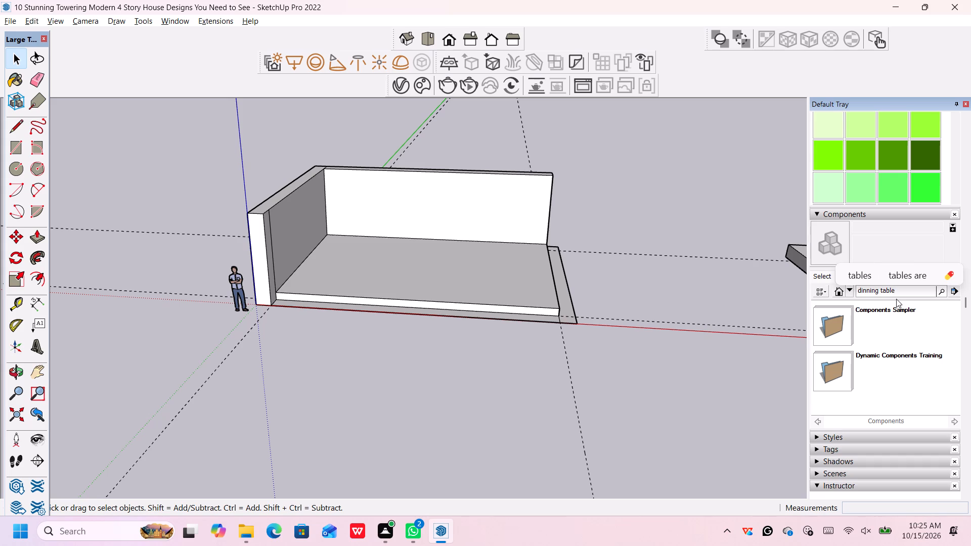
{"action": "key", "text": "Return"}
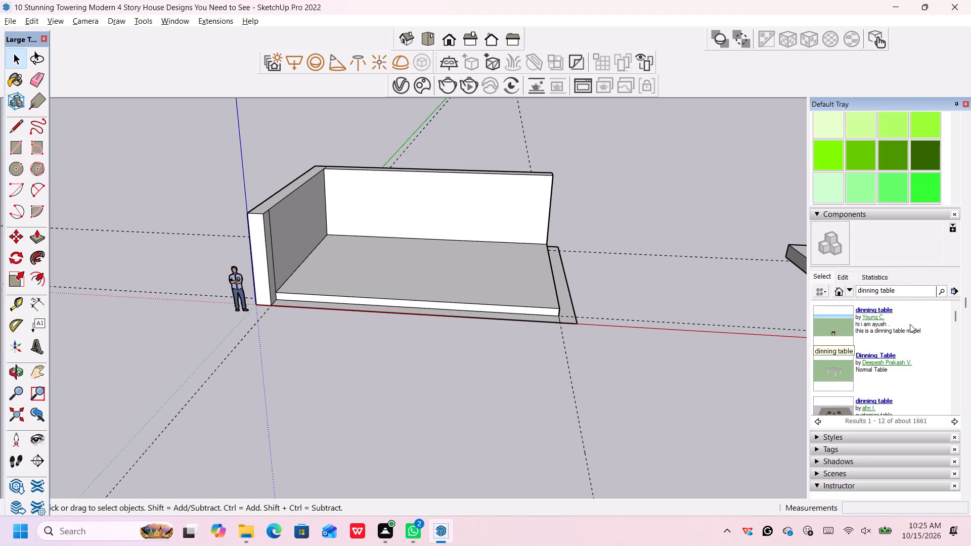
Look through the dinning table models and open the collection pictured as a table surrounded by chairs.
{"action": "scroll", "coordinate": [910, 324], "scroll_direction": "down", "scroll_amount": 1}
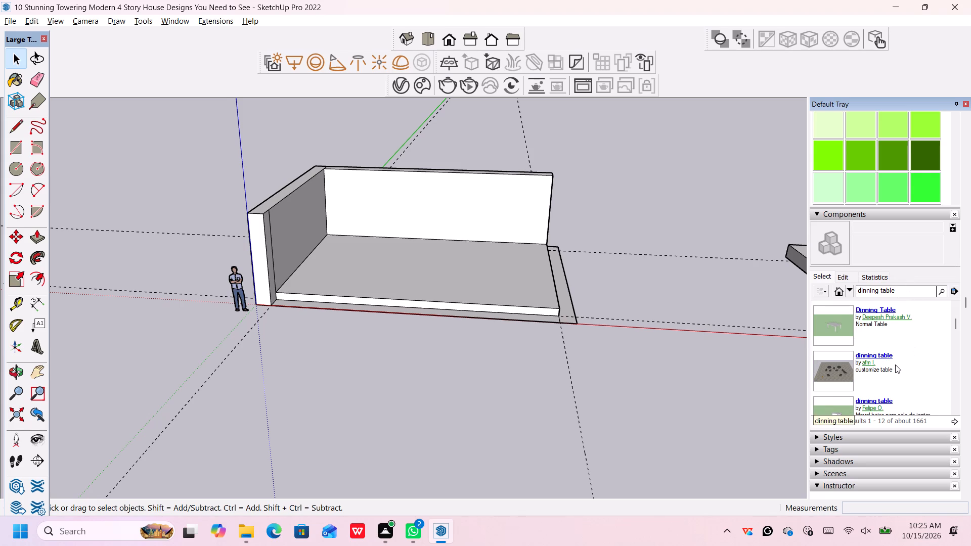
{"action": "scroll", "coordinate": [896, 363], "scroll_direction": "down", "scroll_amount": 1}
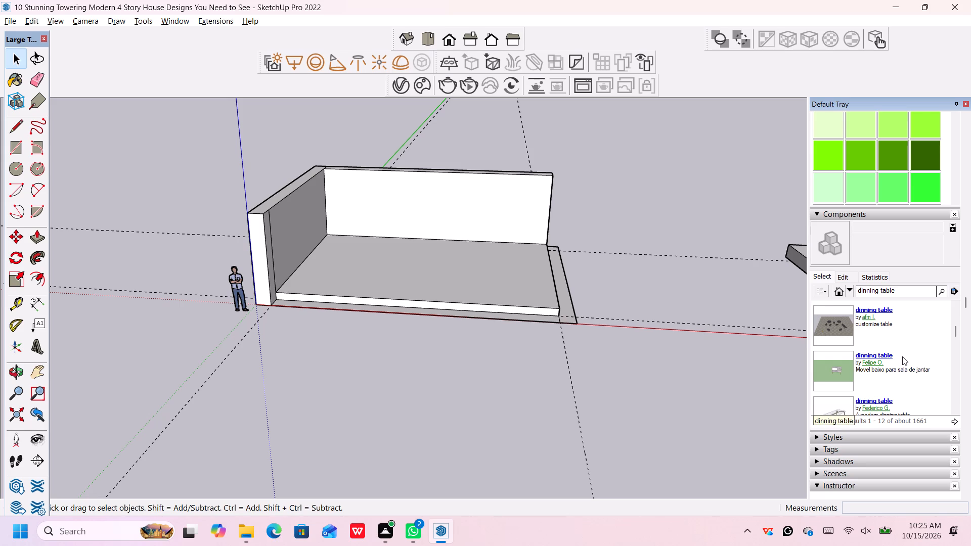
{"action": "scroll", "coordinate": [908, 349], "scroll_direction": "down", "scroll_amount": 1}
{"action": "scroll", "coordinate": [897, 366], "scroll_direction": "up", "scroll_amount": 1}
{"action": "scroll", "coordinate": [898, 365], "scroll_direction": "down", "scroll_amount": 1}
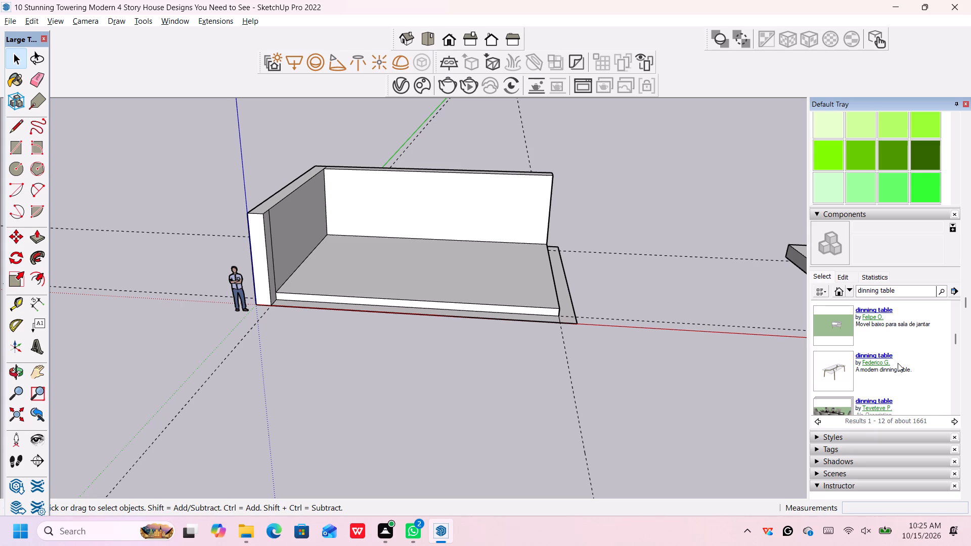
{"action": "scroll", "coordinate": [898, 363], "scroll_direction": "down", "scroll_amount": 2}
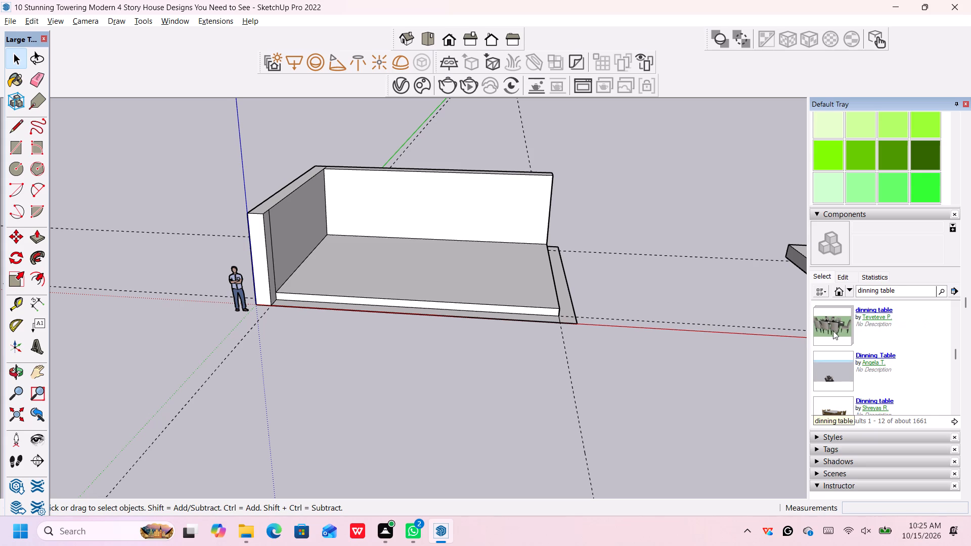
{"action": "left_click", "coordinate": [833, 330]}
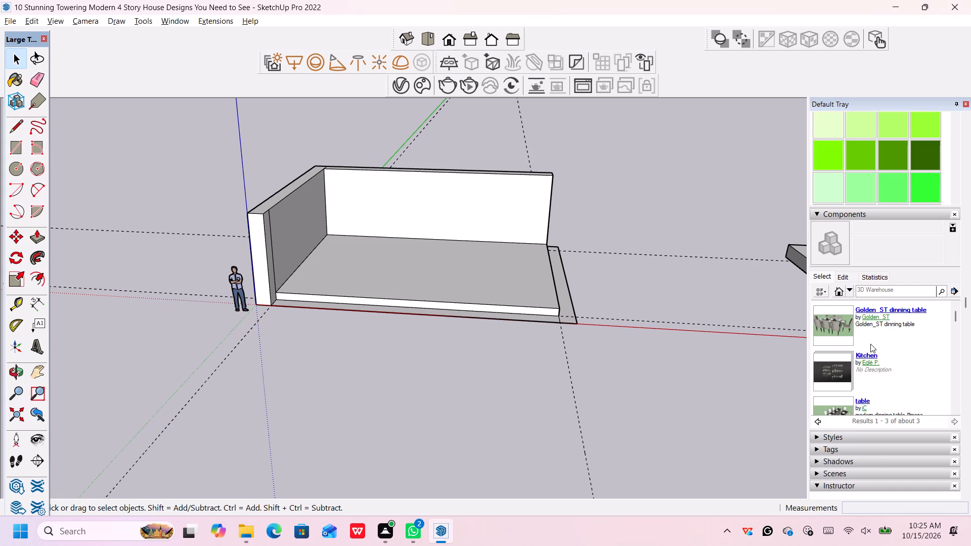
Insert the "Golden_ST dinning table" component with its insertion point at the floor's front corner by the left wall.
{"action": "scroll", "coordinate": [878, 337], "scroll_direction": "down", "scroll_amount": 2}
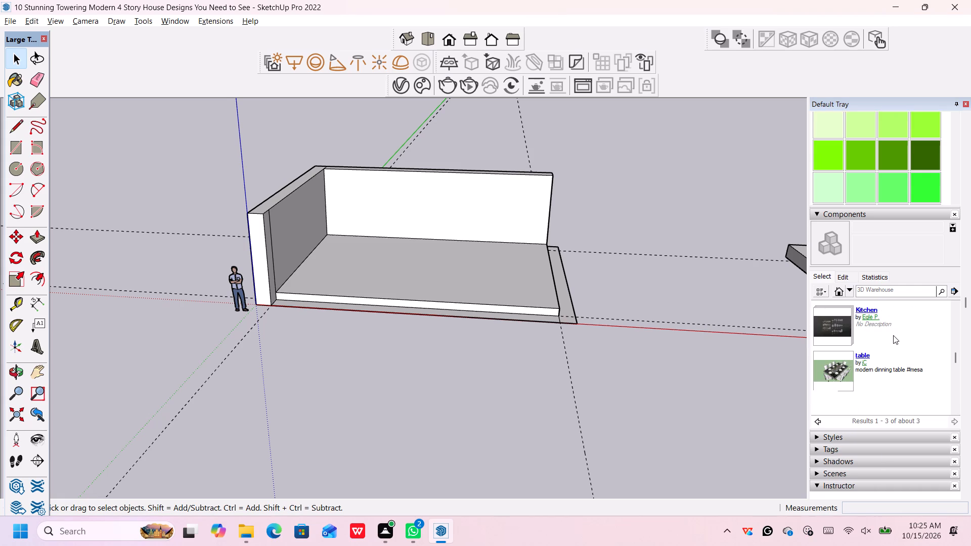
{"action": "scroll", "coordinate": [893, 335], "scroll_direction": "up", "scroll_amount": 2}
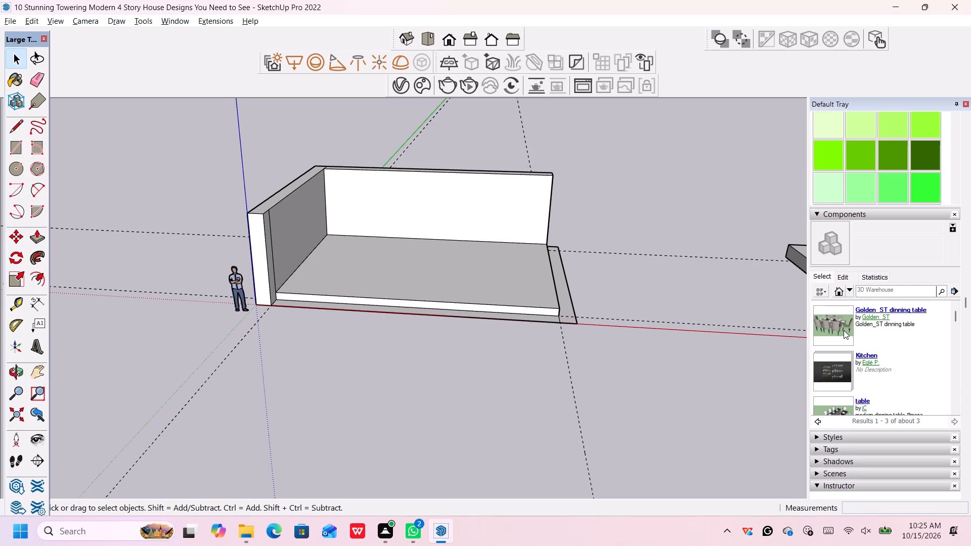
{"action": "scroll", "coordinate": [844, 330], "scroll_direction": "down", "scroll_amount": 2}
{"action": "scroll", "coordinate": [844, 330], "scroll_direction": "up", "scroll_amount": 1}
{"action": "scroll", "coordinate": [844, 330], "scroll_direction": "down", "scroll_amount": 1}
{"action": "scroll", "coordinate": [844, 330], "scroll_direction": "up", "scroll_amount": 1}
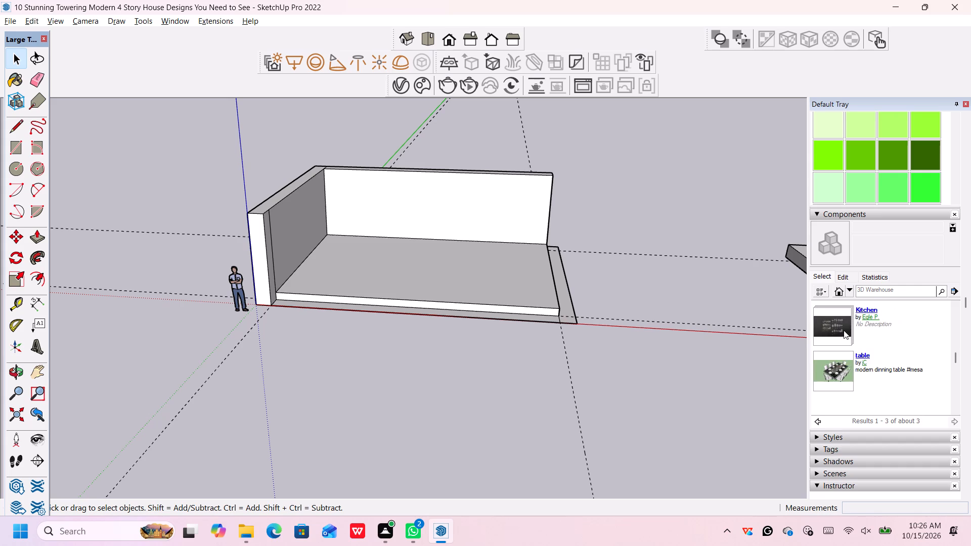
{"action": "scroll", "coordinate": [844, 330], "scroll_direction": "up", "scroll_amount": 1}
{"action": "left_click", "coordinate": [844, 330]}
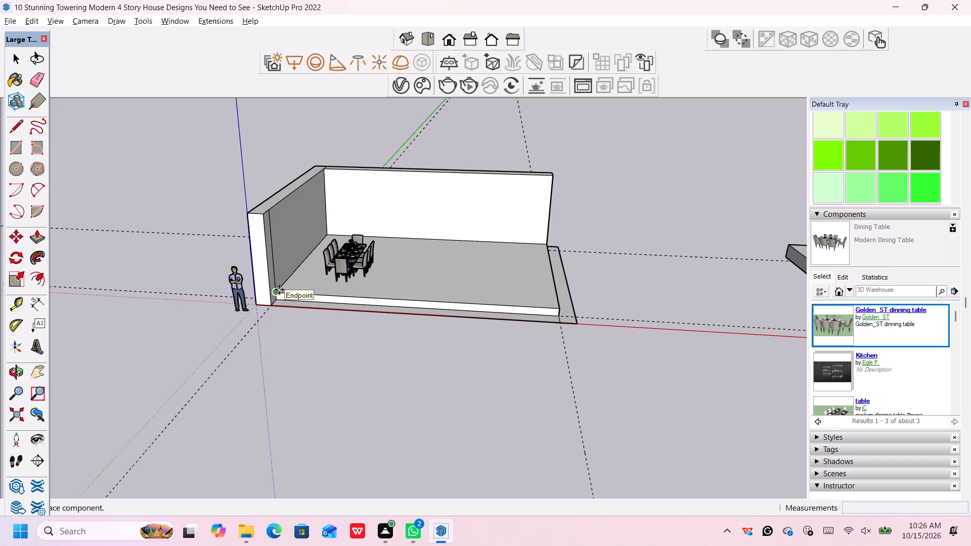
{"action": "left_click", "coordinate": [279, 290]}
Move the dining table set about 2' across the floor toward the slab's front edge.
{"action": "scroll", "coordinate": [355, 282], "scroll_direction": "up", "scroll_amount": 6}
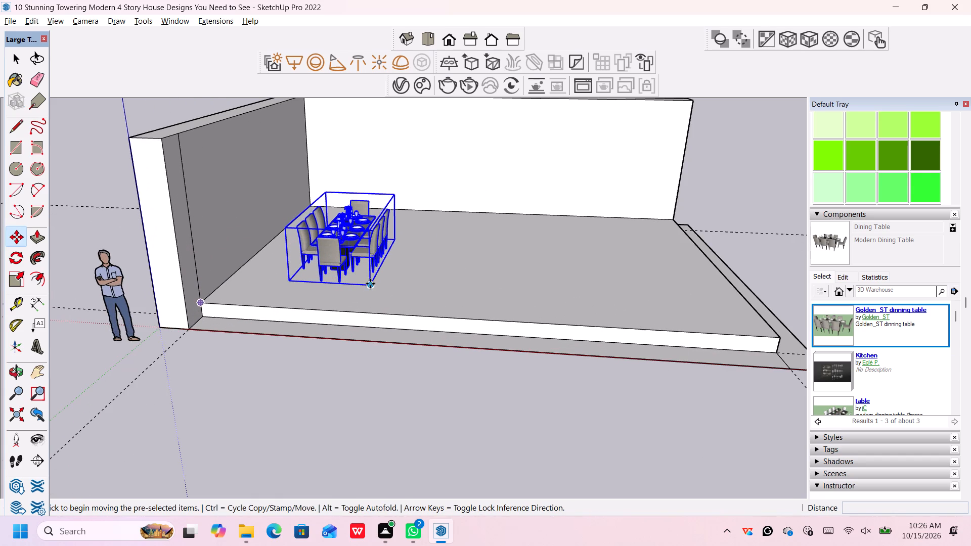
{"action": "left_click", "coordinate": [371, 286]}
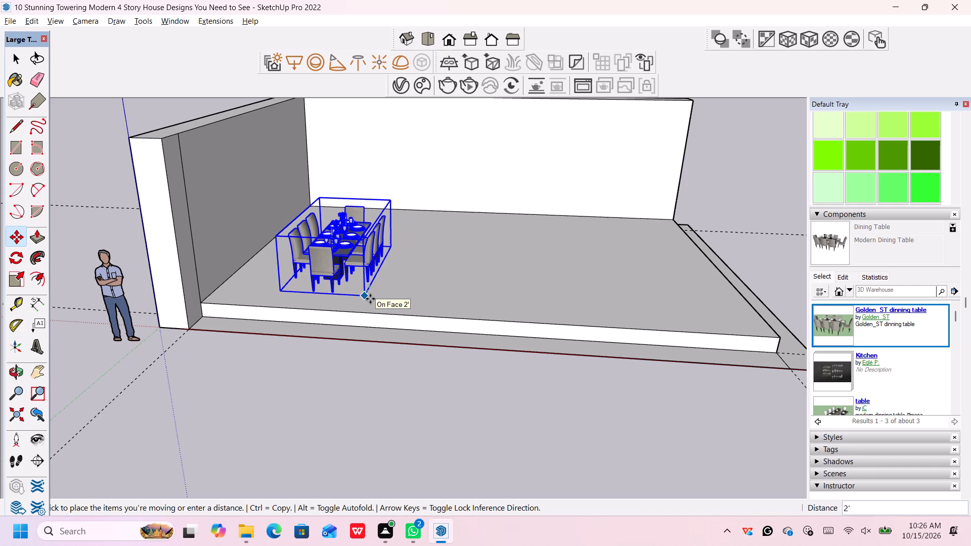
{"action": "left_click", "coordinate": [370, 299]}
{"action": "scroll", "coordinate": [412, 238], "scroll_direction": "down", "scroll_amount": 3}
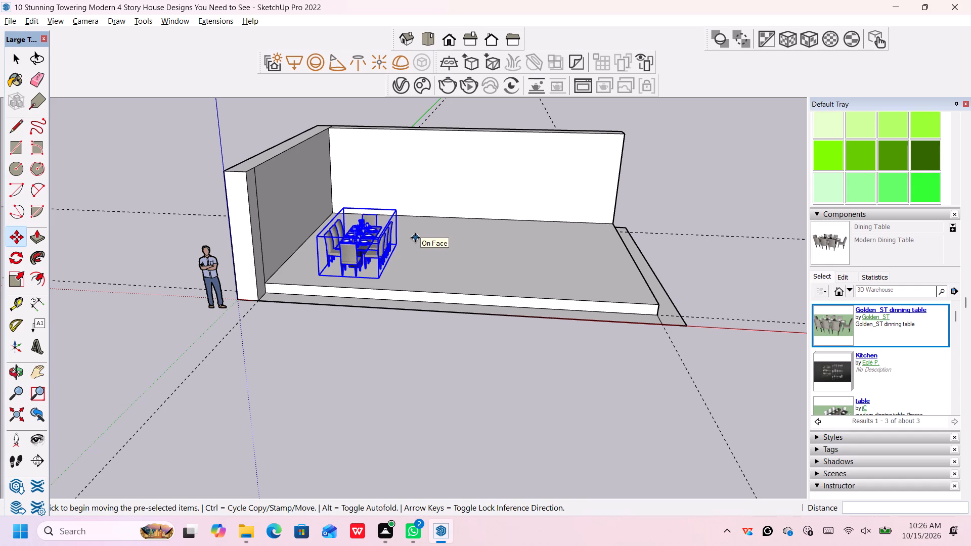
Explode the dining table component into its separate chairs, table and tableware, and clear the selection.
{"action": "middle_click", "coordinate": [407, 240]}
{"action": "key", "text": "space"}
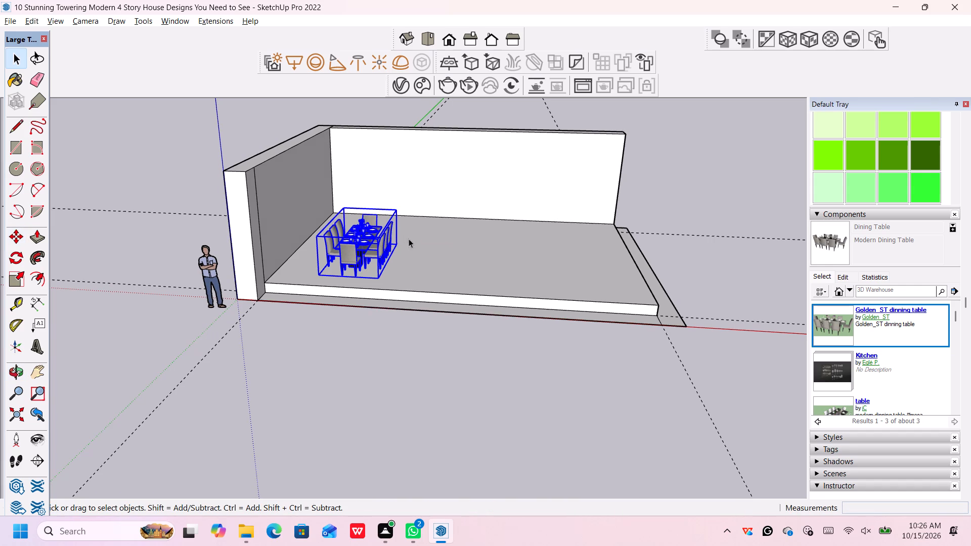
{"action": "right_click", "coordinate": [375, 240]}
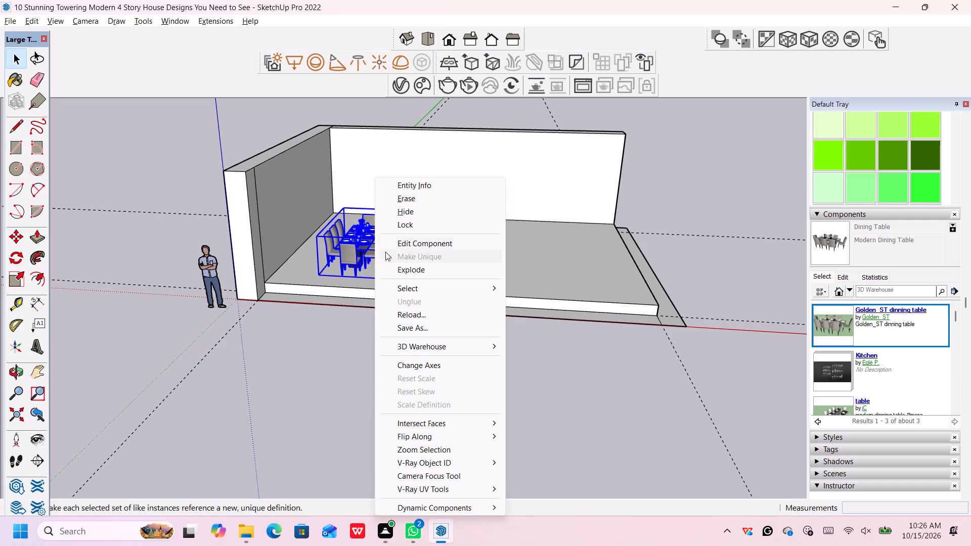
{"action": "left_click", "coordinate": [398, 266]}
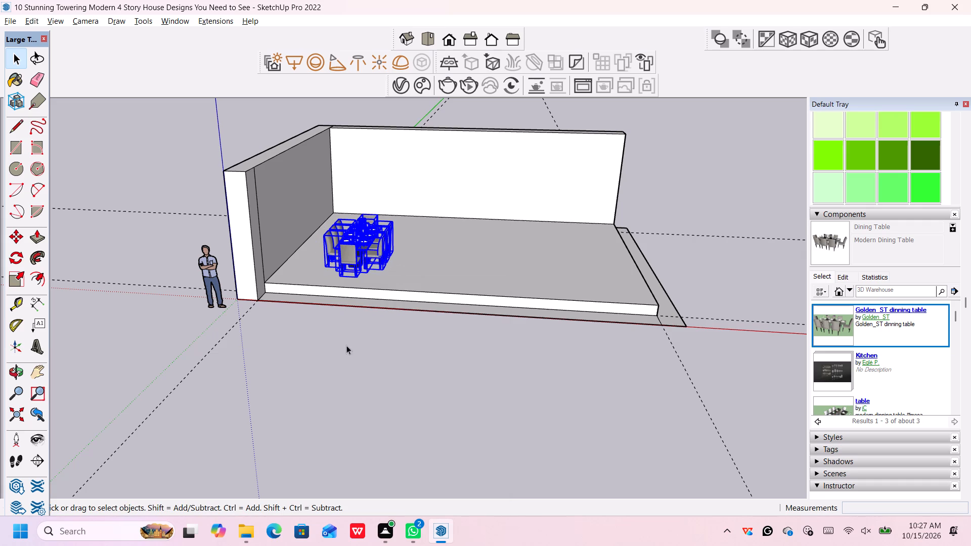
{"action": "left_click", "coordinate": [346, 345]}
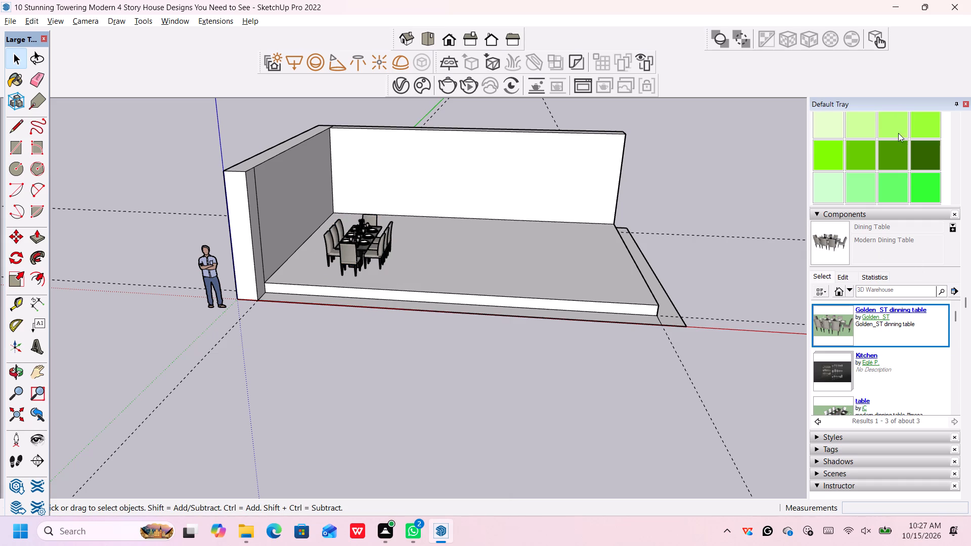
Apply the black Color M09 to the end chair nearest the slab's front edge and to the adjoining tabletop area.
{"action": "scroll", "coordinate": [910, 132], "scroll_direction": "down", "scroll_amount": 2}
{"action": "scroll", "coordinate": [911, 136], "scroll_direction": "up", "scroll_amount": 5}
{"action": "scroll", "coordinate": [914, 140], "scroll_direction": "down", "scroll_amount": 11}
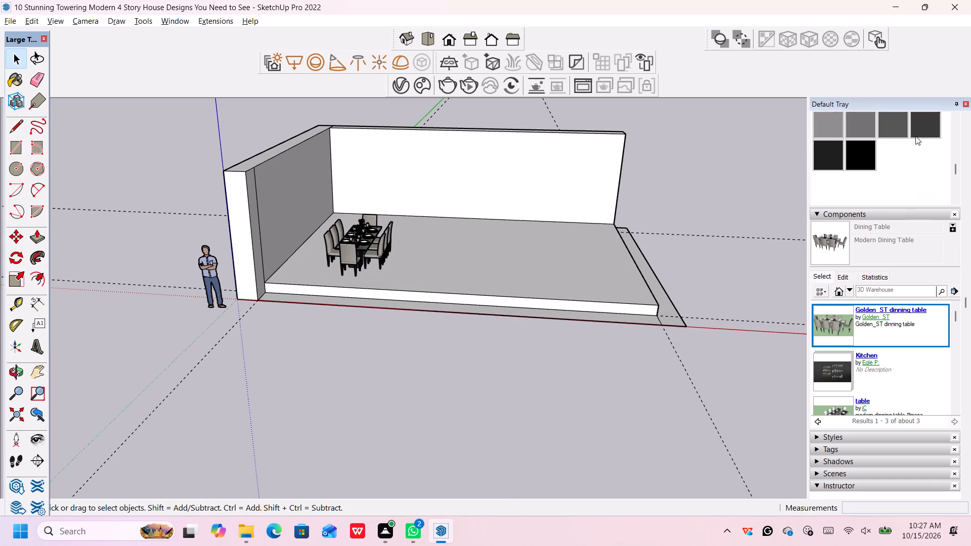
{"action": "left_click", "coordinate": [869, 153]}
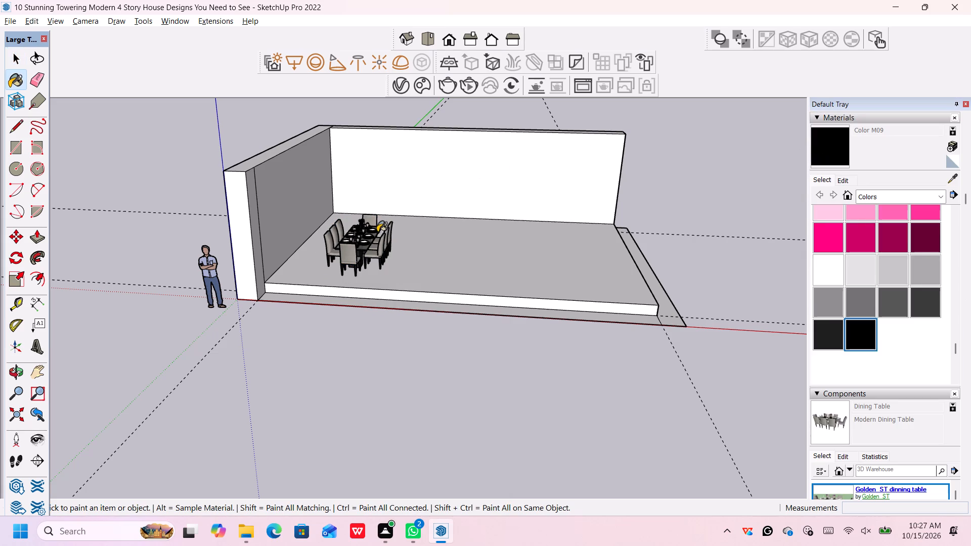
{"action": "left_click", "coordinate": [350, 253]}
{"action": "left_click", "coordinate": [351, 245]}
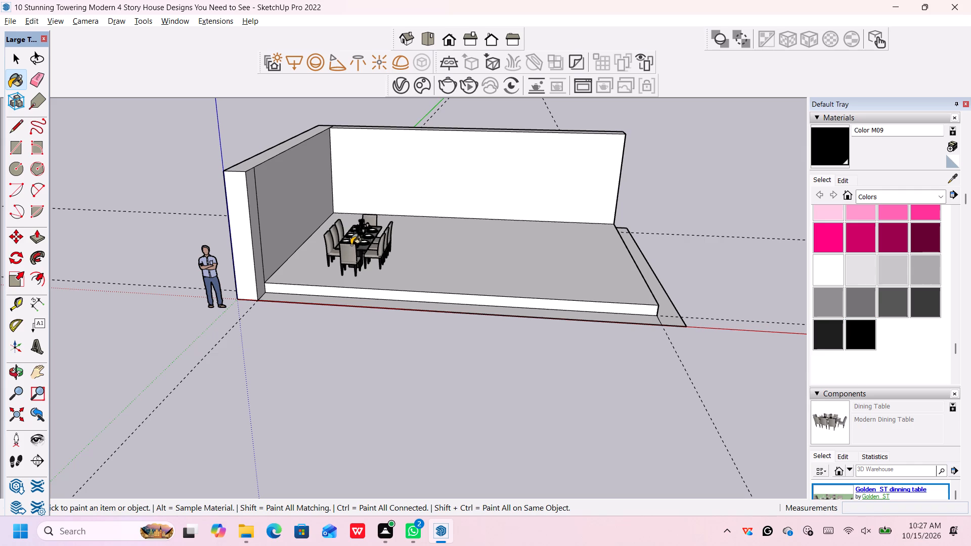
{"action": "scroll", "coordinate": [351, 245], "scroll_direction": "up", "scroll_amount": 15}
{"action": "scroll", "coordinate": [351, 243], "scroll_direction": "up", "scroll_amount": 6}
{"action": "left_click", "coordinate": [347, 252]}
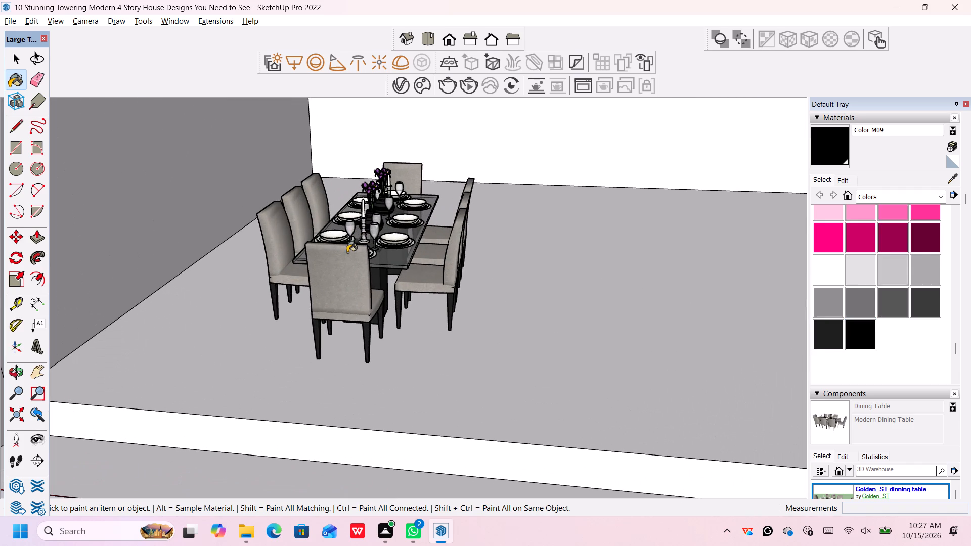
{"action": "left_click", "coordinate": [348, 245]}
{"action": "scroll", "coordinate": [349, 245], "scroll_direction": "down", "scroll_amount": 4}
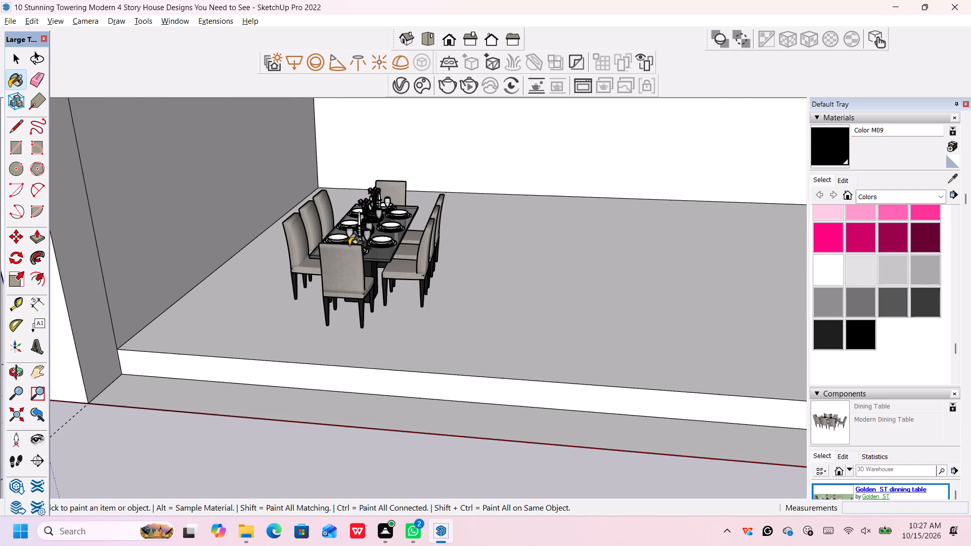
{"action": "scroll", "coordinate": [349, 245], "scroll_direction": "up", "scroll_amount": 6}
Explode the front chair on the table's open-floor side, including its nested leg and upholstery components.
{"action": "double_click", "coordinate": [439, 280]}
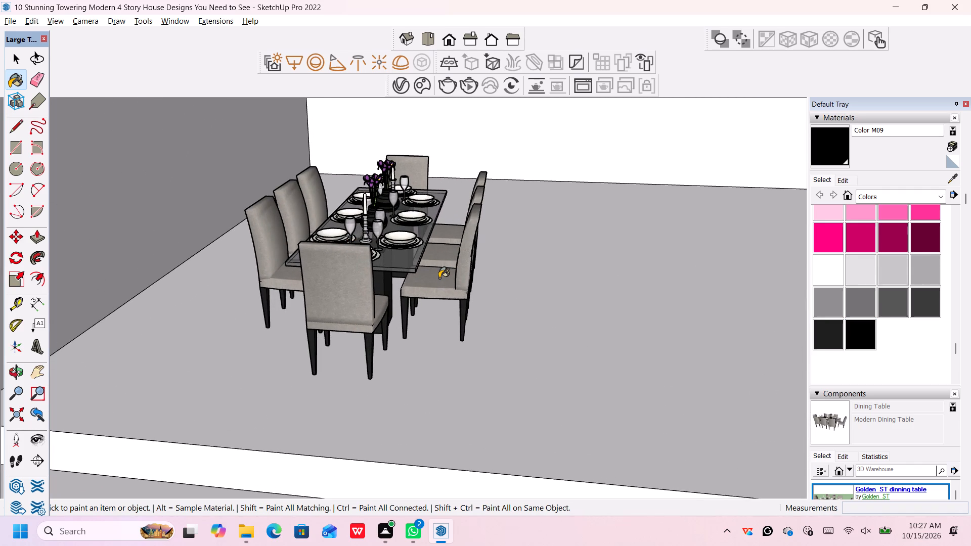
{"action": "right_click", "coordinate": [439, 277]}
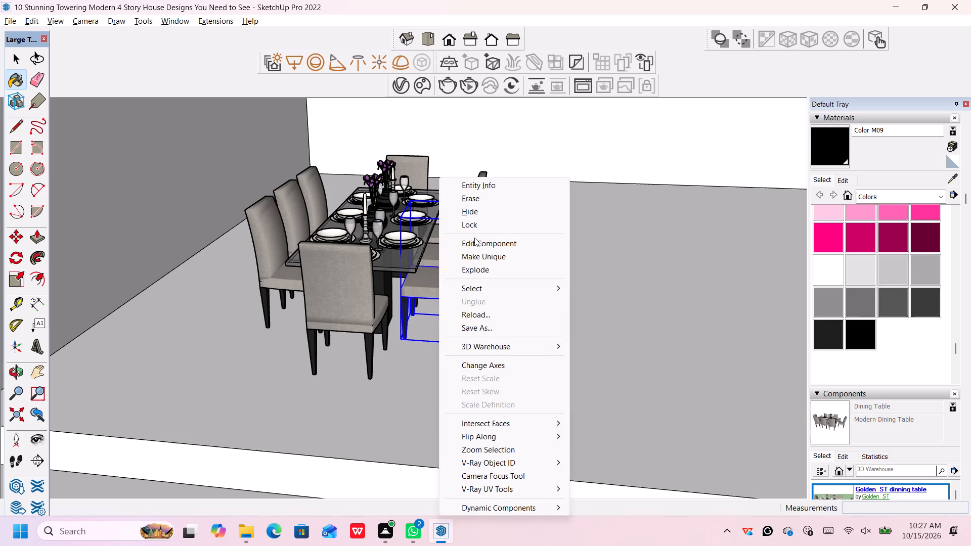
{"action": "left_click", "coordinate": [484, 270]}
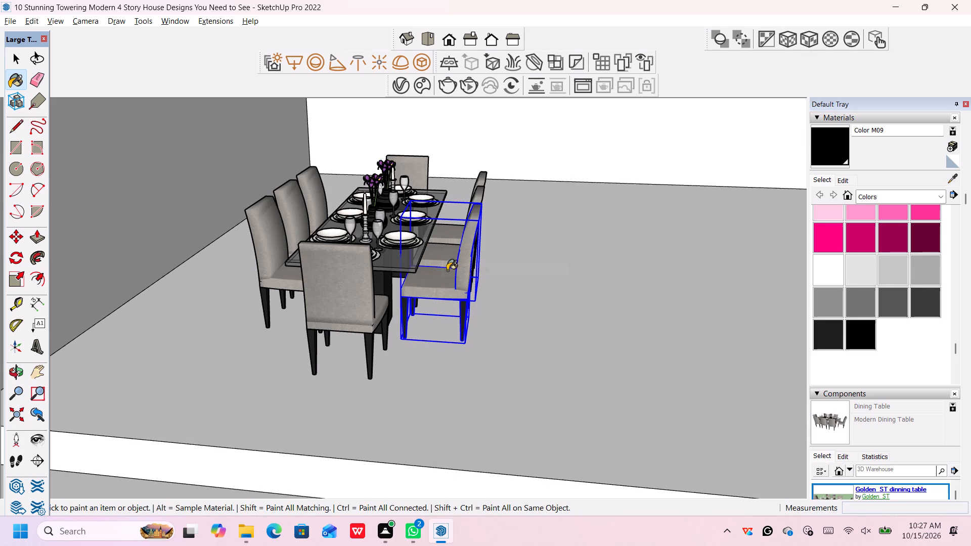
{"action": "left_click", "coordinate": [438, 290]}
{"action": "left_click", "coordinate": [438, 285]}
{"action": "key", "text": "space"}
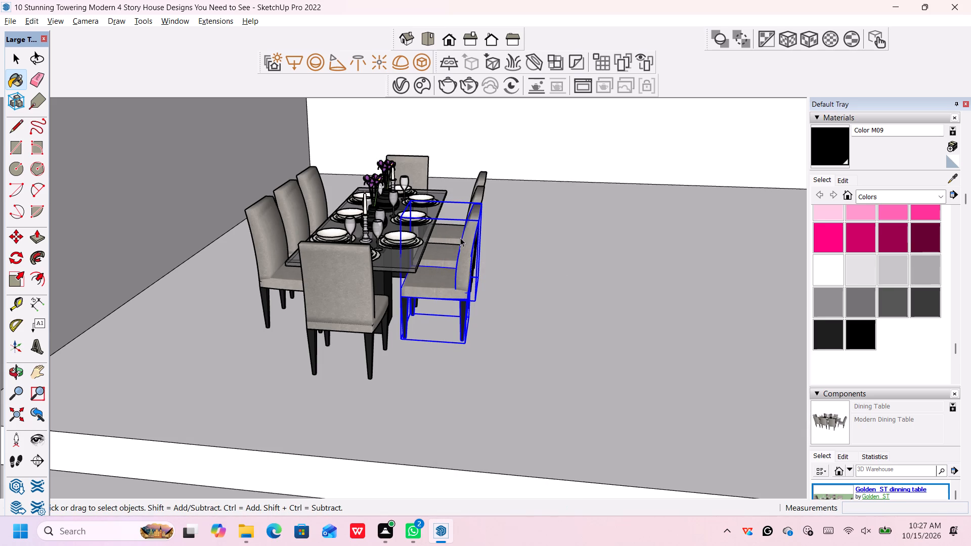
{"action": "right_click", "coordinate": [460, 239]}
{"action": "left_click", "coordinate": [478, 302]}
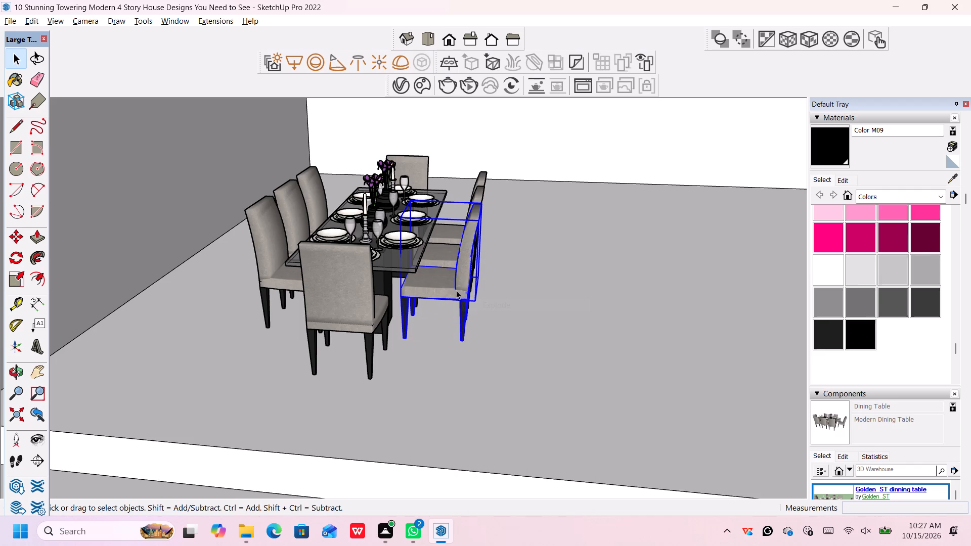
{"action": "left_click", "coordinate": [446, 284]}
{"action": "left_click", "coordinate": [470, 222]}
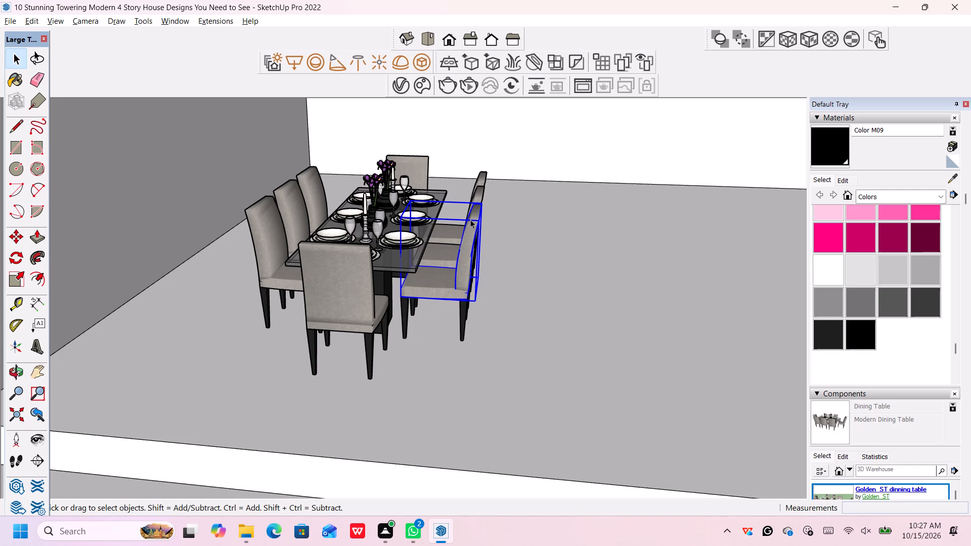
{"action": "left_click", "coordinate": [470, 219]}
{"action": "right_click", "coordinate": [470, 219]}
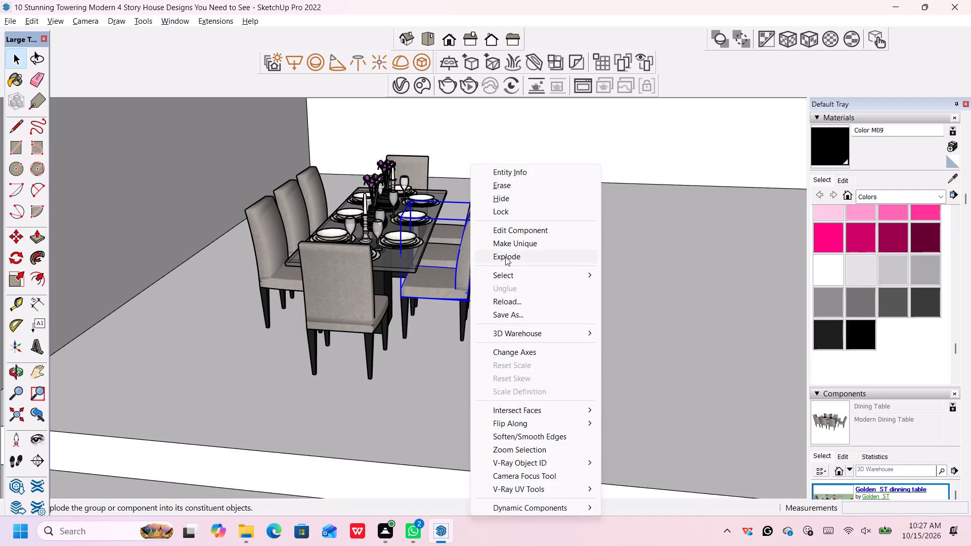
{"action": "left_click", "coordinate": [505, 257]}
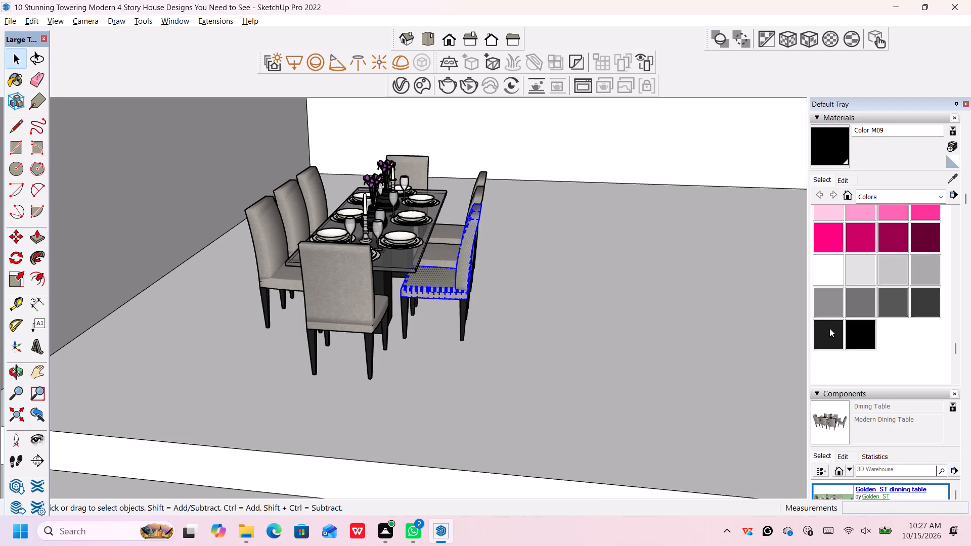
Paint the exploded chair's seat top and the seat's front edge with Color M08.
{"action": "left_click", "coordinate": [829, 330]}
{"action": "left_click", "coordinate": [442, 279]}
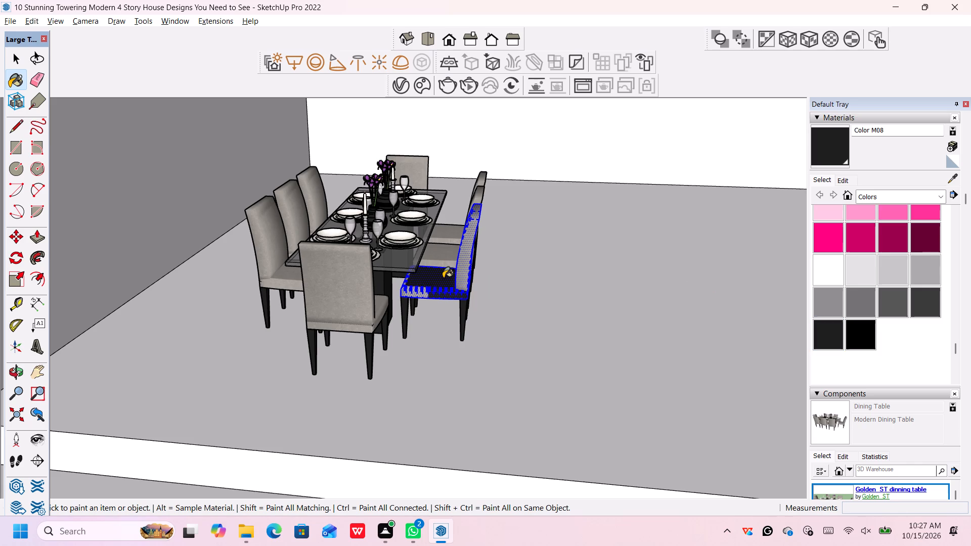
{"action": "left_click", "coordinate": [413, 292]}
Examine the recoloured chair and the rest of the dining set from several distances and angles.
{"action": "scroll", "coordinate": [477, 258], "scroll_direction": "down", "scroll_amount": 3}
{"action": "scroll", "coordinate": [393, 277], "scroll_direction": "up", "scroll_amount": 2}
{"action": "scroll", "coordinate": [397, 275], "scroll_direction": "down", "scroll_amount": 1}
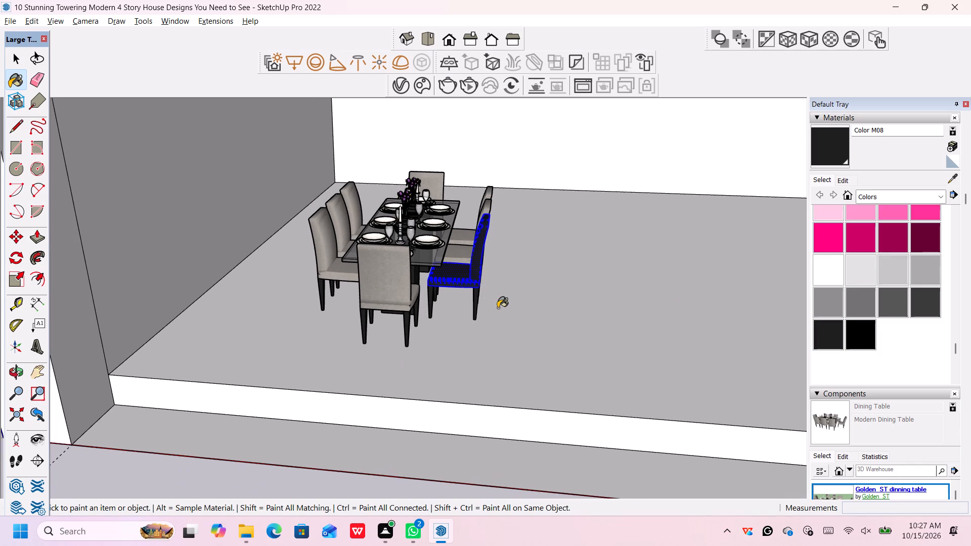
{"action": "scroll", "coordinate": [475, 303], "scroll_direction": "up", "scroll_amount": 1}
{"action": "scroll", "coordinate": [490, 291], "scroll_direction": "down", "scroll_amount": 7}
{"action": "scroll", "coordinate": [493, 288], "scroll_direction": "up", "scroll_amount": 1}
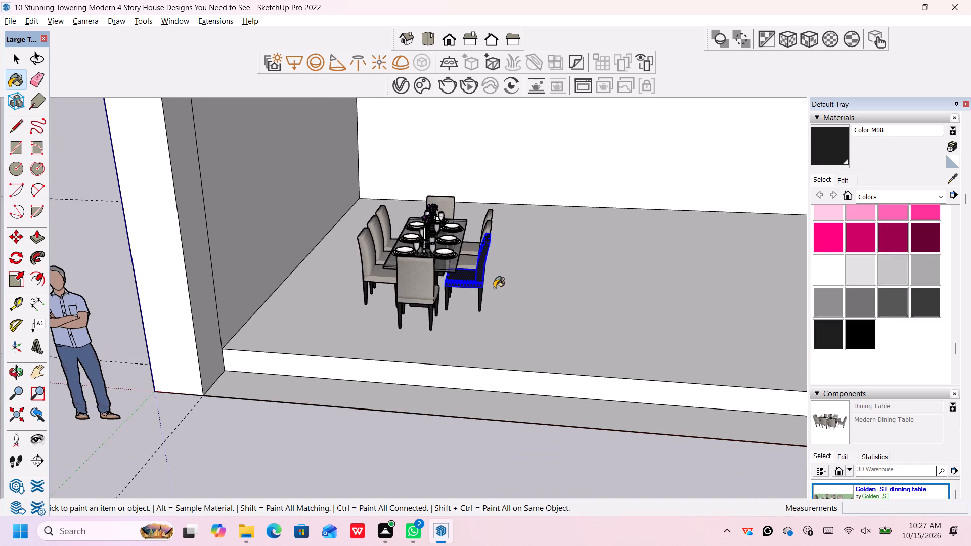
{"action": "key", "text": "space"}
{"action": "scroll", "coordinate": [509, 275], "scroll_direction": "down", "scroll_amount": 1}
{"action": "middle_click", "coordinate": [509, 276]}
{"action": "middle_click_drag", "start_coordinate": [509, 276], "coordinate": [470, 280]}
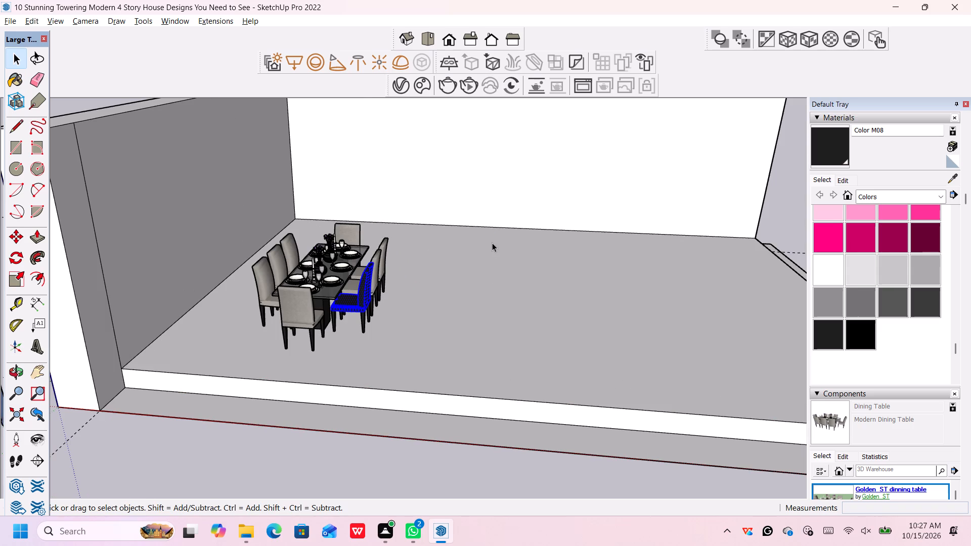
{"action": "scroll", "coordinate": [509, 233], "scroll_direction": "down", "scroll_amount": 4}
{"action": "scroll", "coordinate": [462, 263], "scroll_direction": "up", "scroll_amount": 1}
{"action": "middle_click_drag", "start_coordinate": [449, 263], "coordinate": [430, 263]}
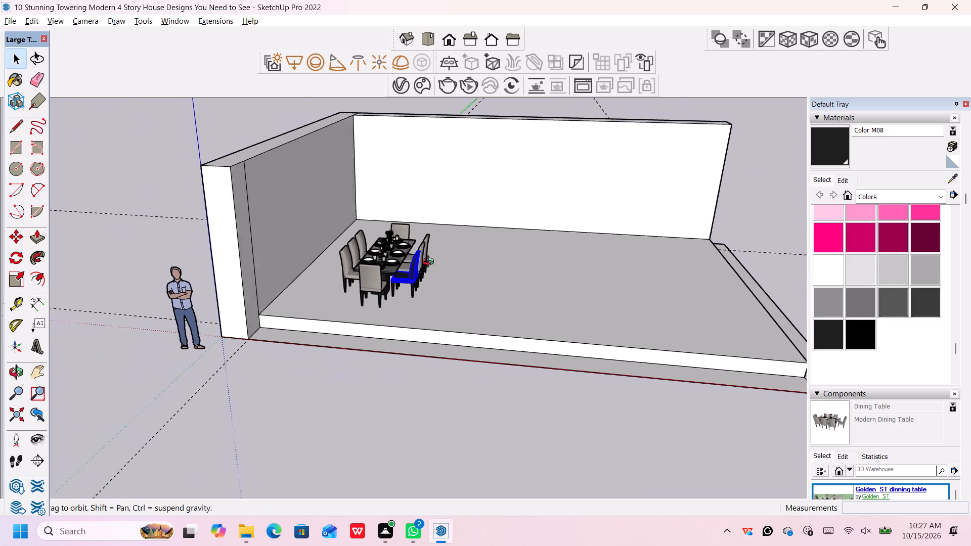
{"action": "middle_click_drag", "start_coordinate": [430, 263], "coordinate": [372, 276]}
{"action": "scroll", "coordinate": [434, 278], "scroll_direction": "up", "scroll_amount": 6}
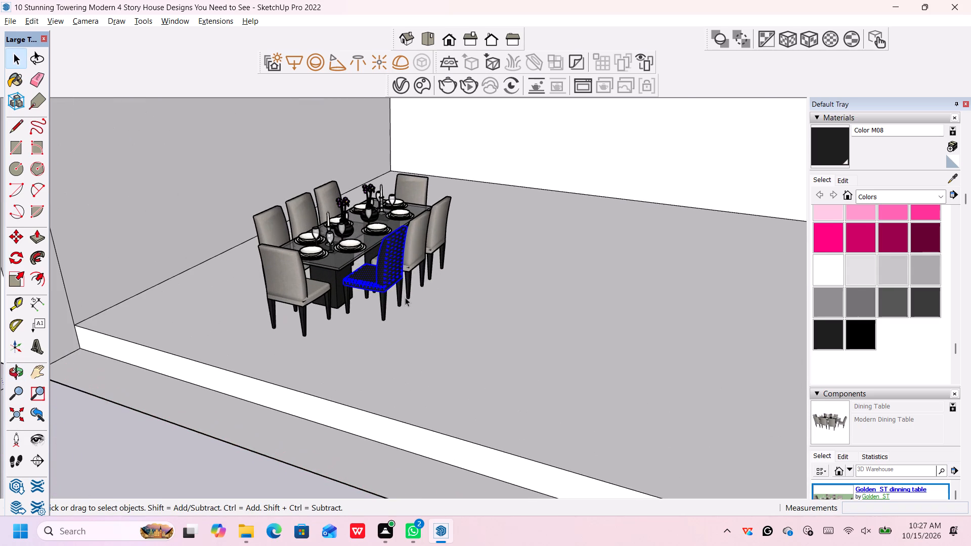
{"action": "scroll", "coordinate": [379, 291], "scroll_direction": "up", "scroll_amount": 1}
{"action": "scroll", "coordinate": [379, 290], "scroll_direction": "down", "scroll_amount": 5}
{"action": "middle_click_drag", "start_coordinate": [385, 292], "coordinate": [426, 294]}
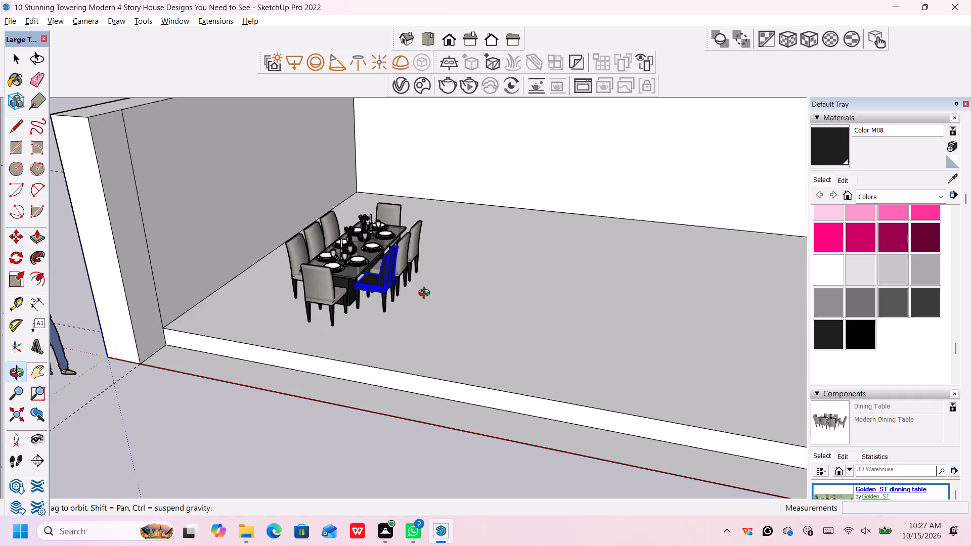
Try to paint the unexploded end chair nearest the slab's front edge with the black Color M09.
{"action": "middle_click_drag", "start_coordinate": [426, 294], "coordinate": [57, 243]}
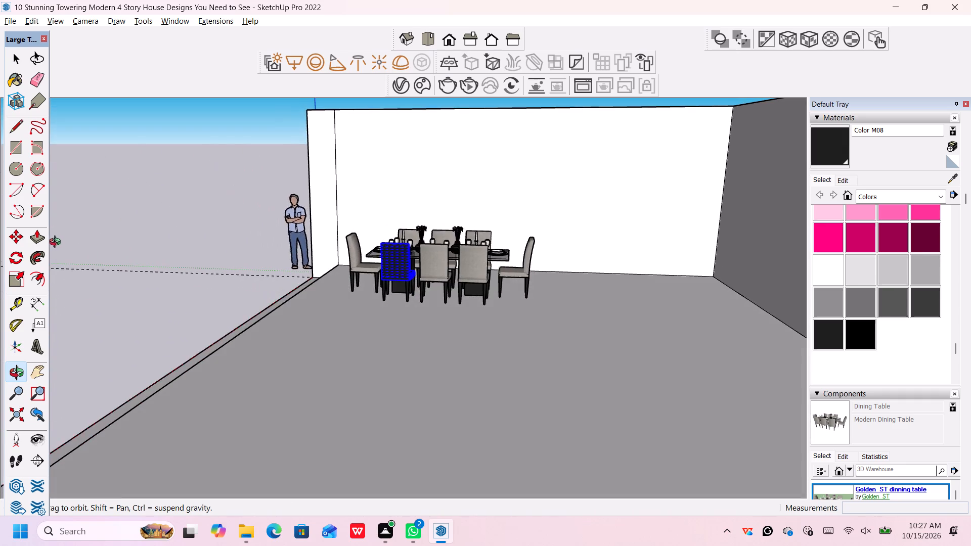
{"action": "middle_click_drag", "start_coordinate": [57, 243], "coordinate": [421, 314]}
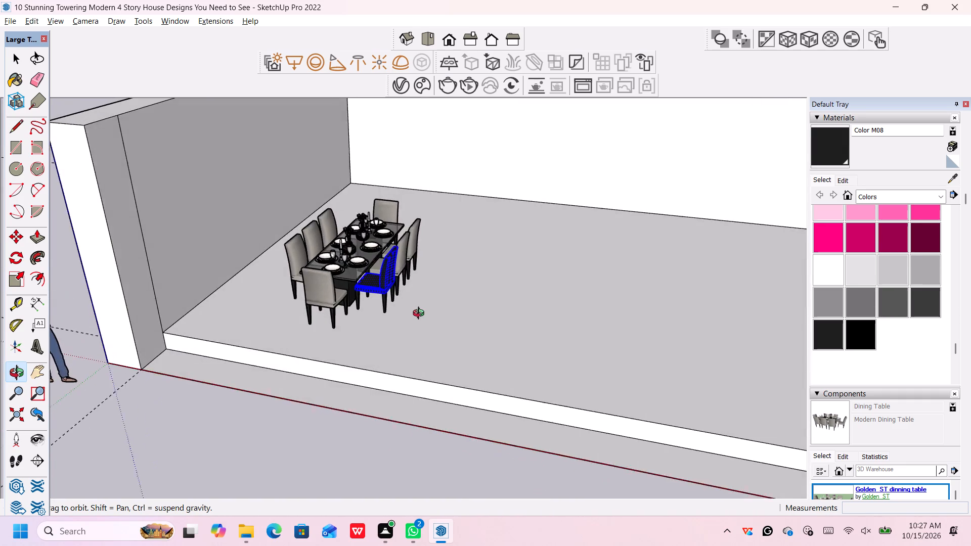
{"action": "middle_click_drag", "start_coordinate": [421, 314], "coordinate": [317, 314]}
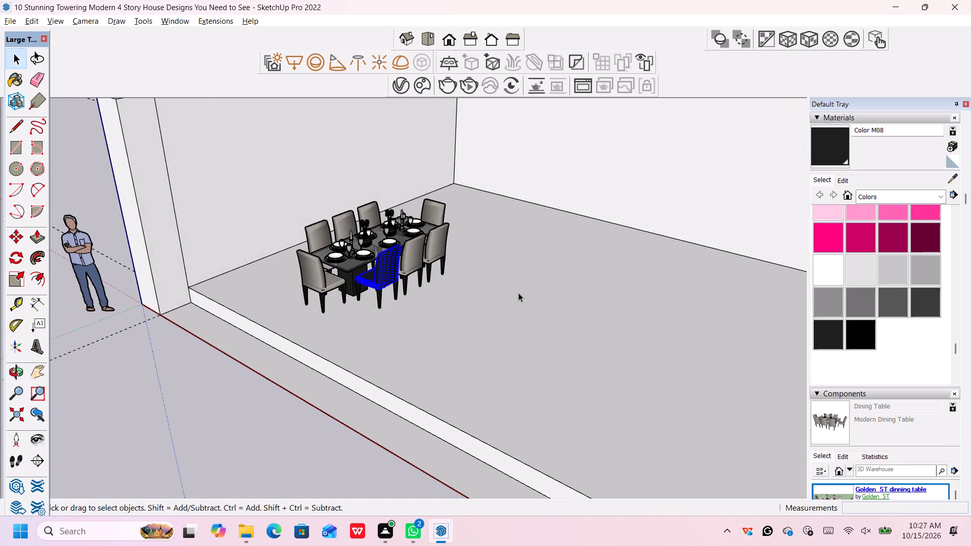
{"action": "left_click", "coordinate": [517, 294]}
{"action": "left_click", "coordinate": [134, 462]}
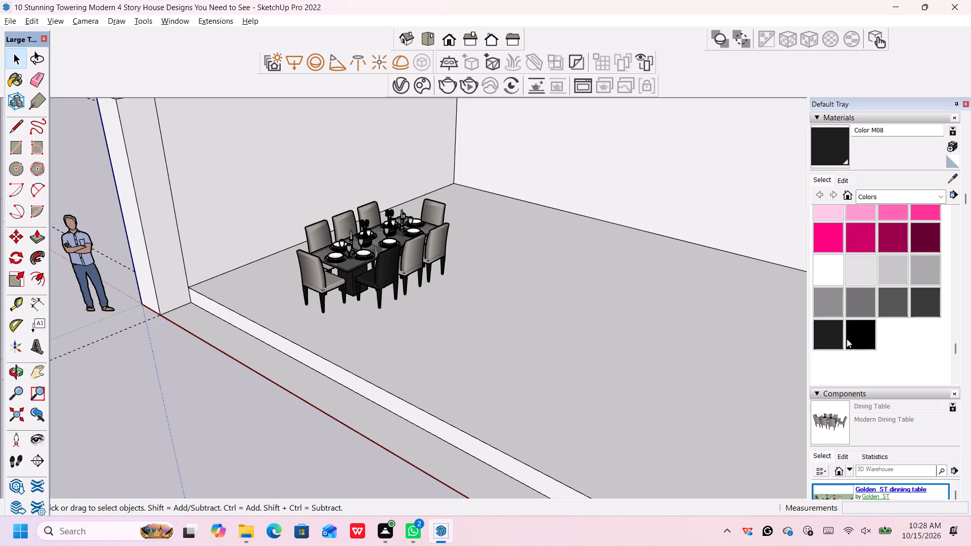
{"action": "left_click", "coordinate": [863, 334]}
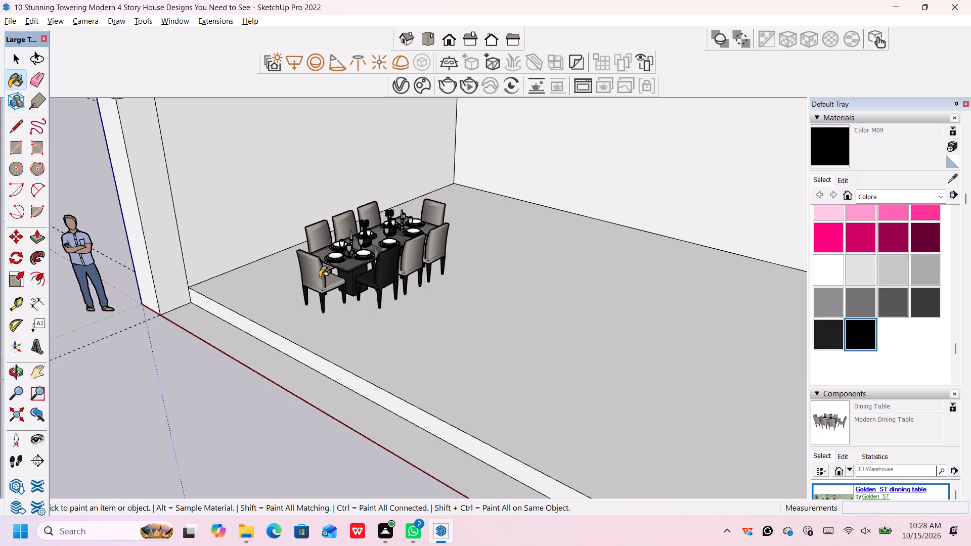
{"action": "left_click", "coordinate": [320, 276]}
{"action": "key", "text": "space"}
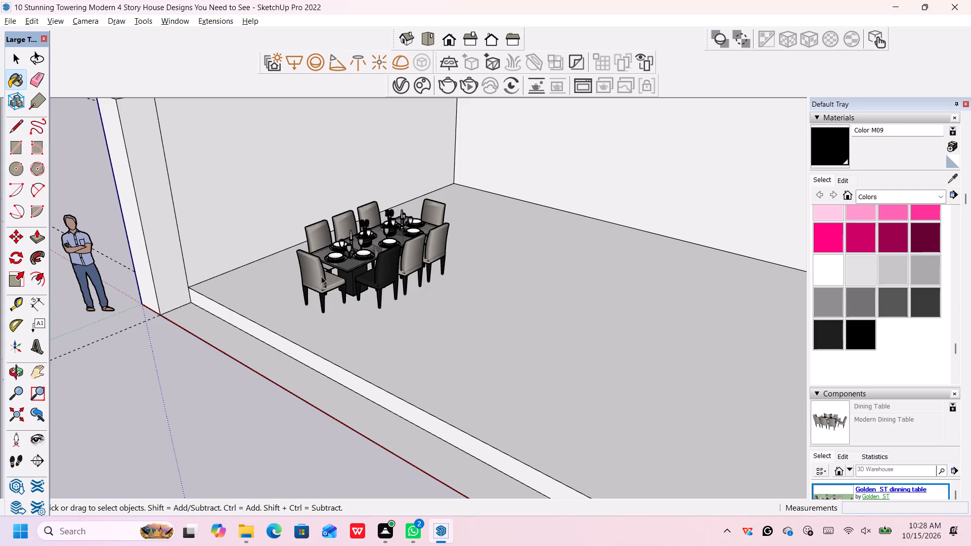
Explode the end chair nearest the slab's front edge, including its nested leg and upholstery components.
{"action": "left_click", "coordinate": [323, 272]}
{"action": "right_click", "coordinate": [323, 272]}
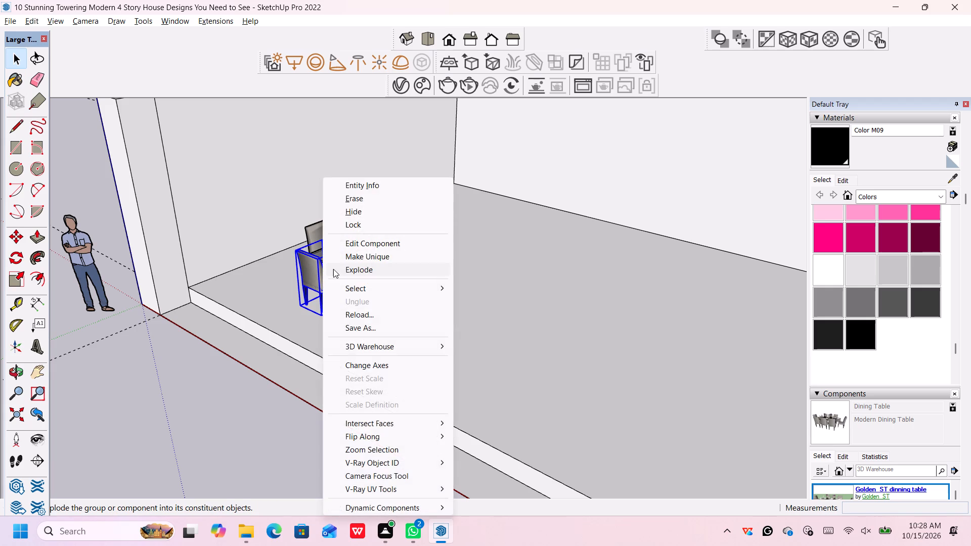
{"action": "left_click", "coordinate": [334, 268]}
{"action": "right_click", "coordinate": [320, 271]}
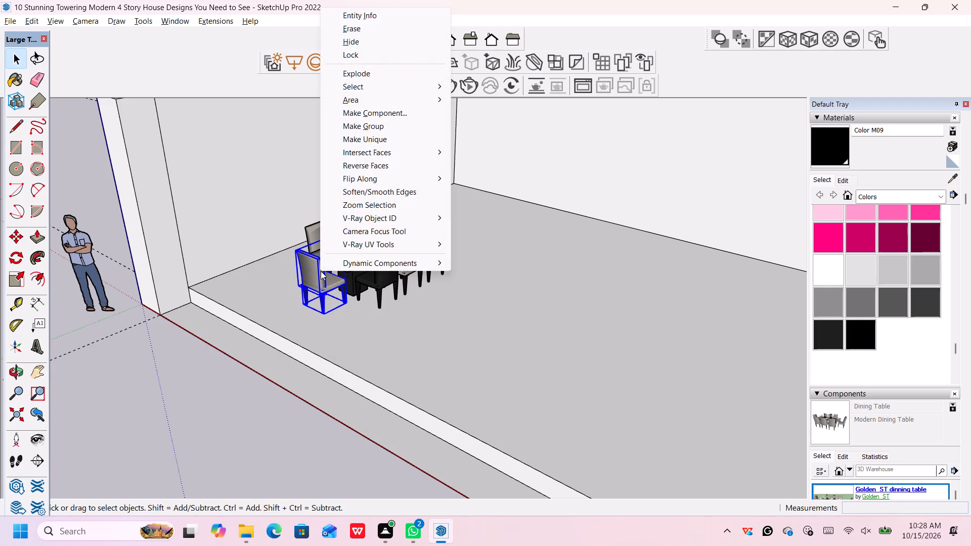
{"action": "left_click", "coordinate": [374, 73]}
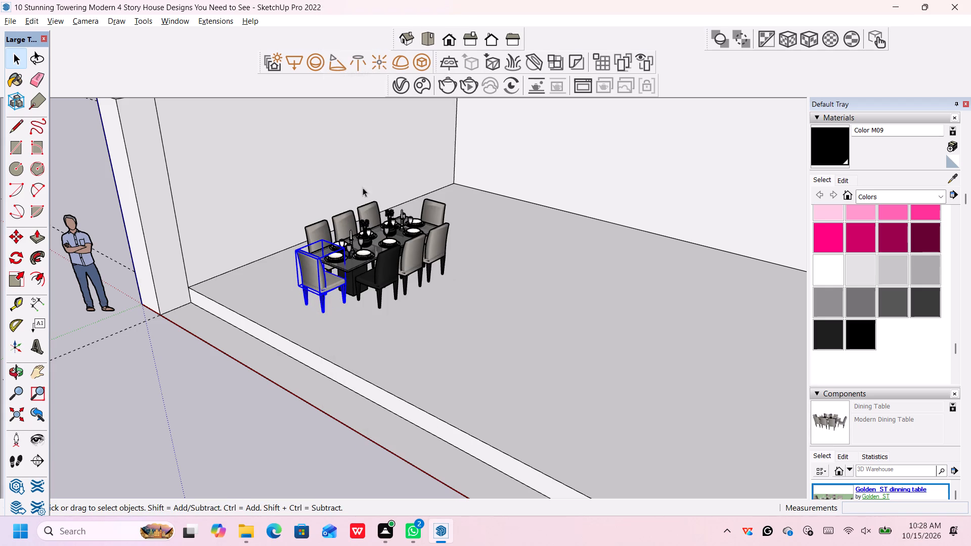
{"action": "right_click", "coordinate": [324, 255]}
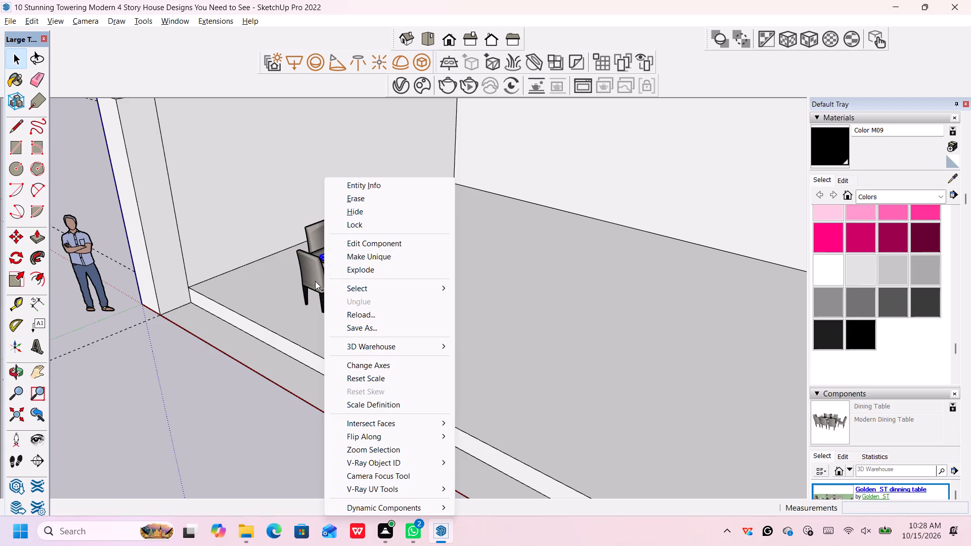
{"action": "left_click", "coordinate": [316, 278]}
{"action": "right_click", "coordinate": [317, 274]}
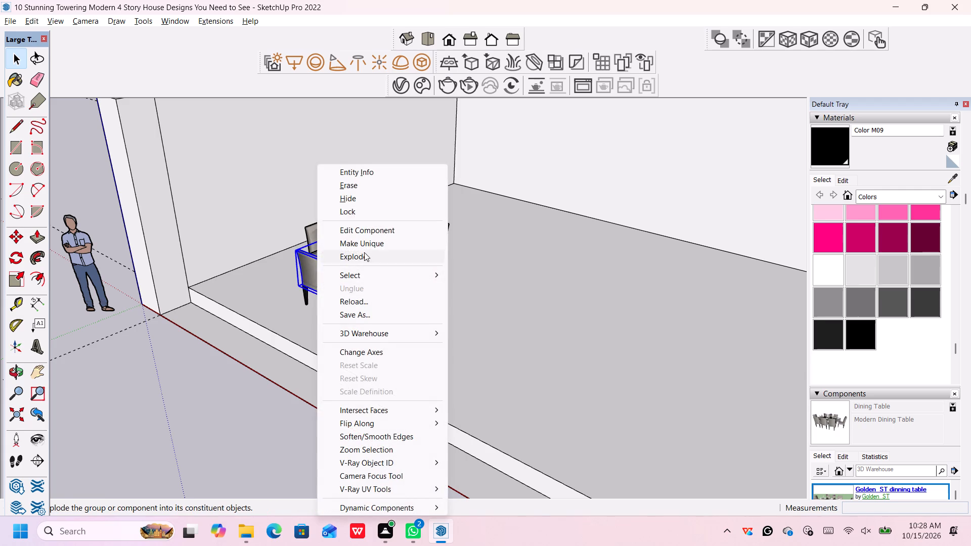
{"action": "left_click", "coordinate": [364, 252]}
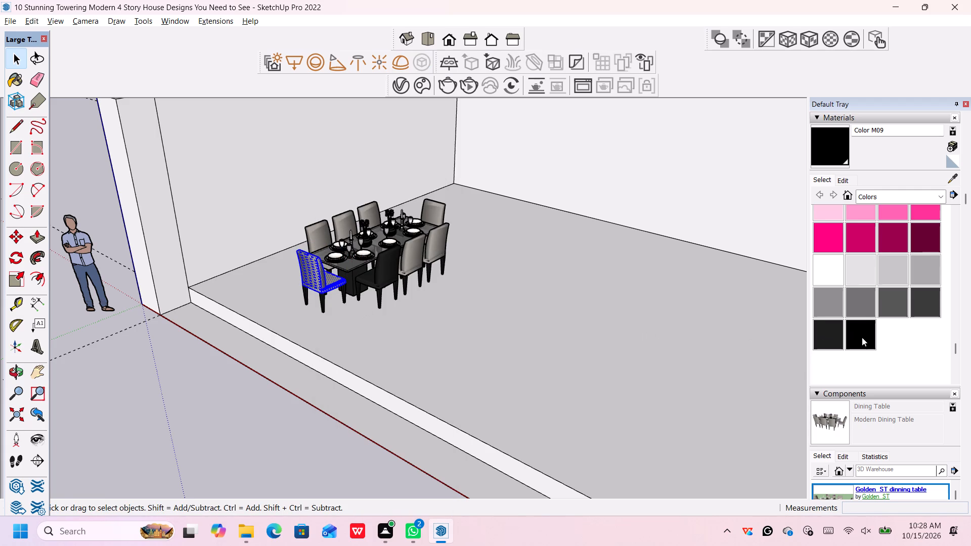
Paint the exploded end chair's backrest and seat with the black Color M09.
{"action": "left_click", "coordinate": [862, 337]}
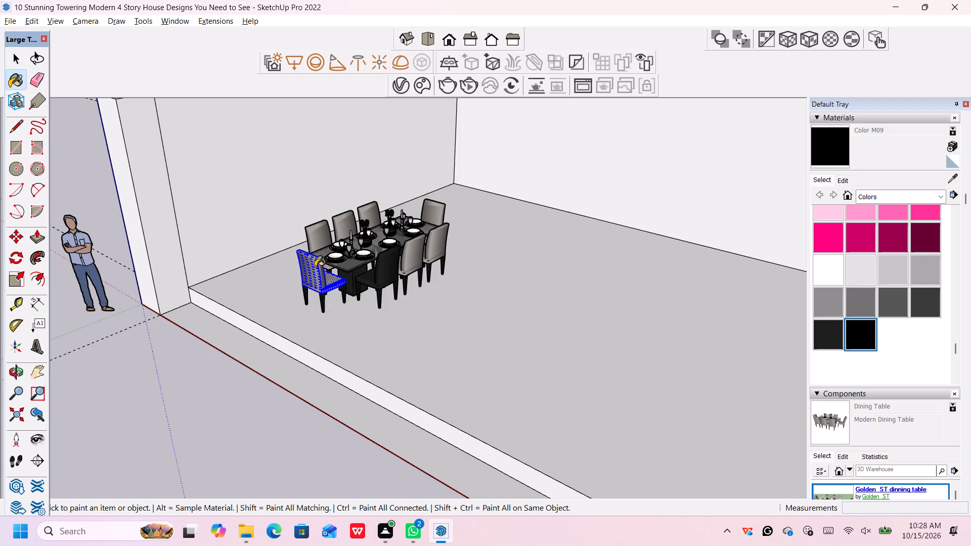
{"action": "left_click", "coordinate": [317, 261]}
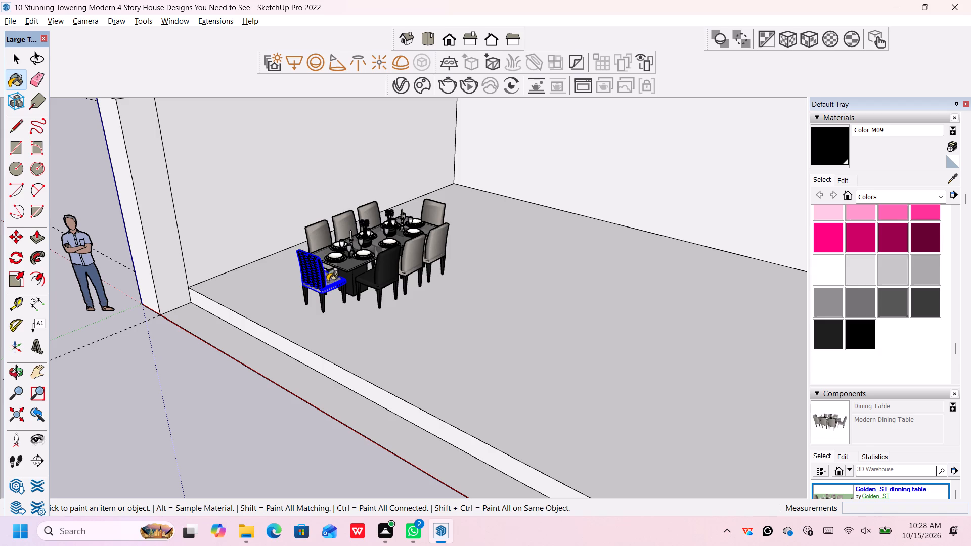
{"action": "left_click", "coordinate": [328, 281]}
{"action": "key", "text": "space"}
{"action": "scroll", "coordinate": [379, 272], "scroll_direction": "up", "scroll_amount": 1}
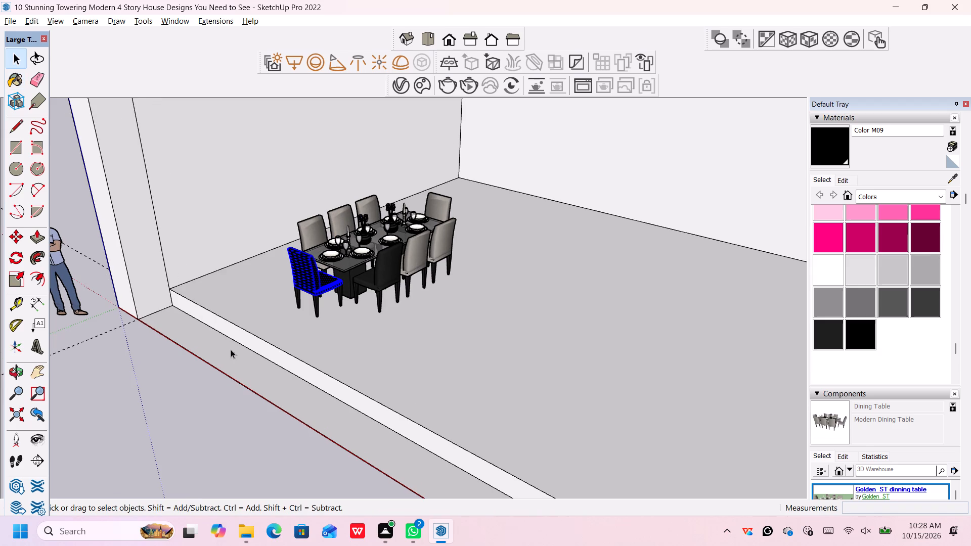
{"action": "left_click", "coordinate": [205, 417]}
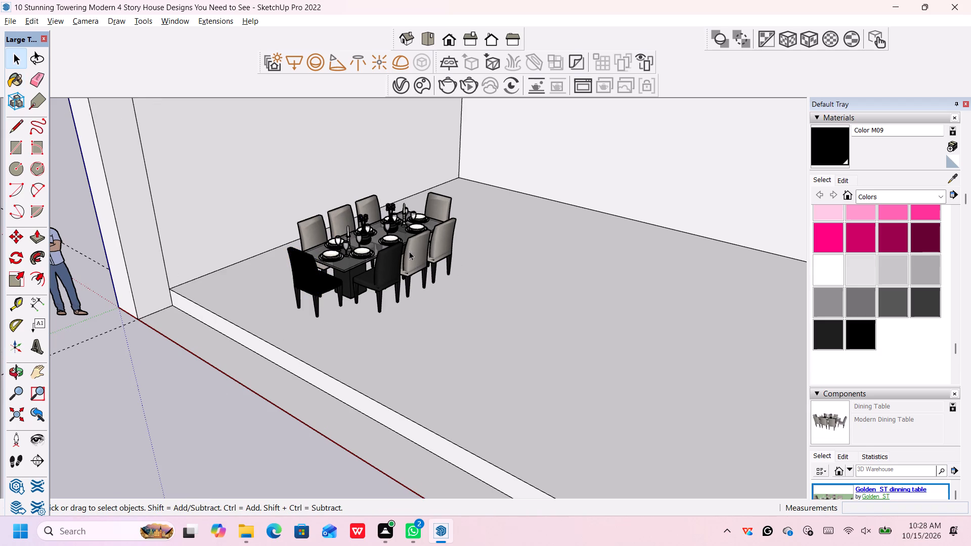
Explode the middle chair on the table's open-floor side, including its nested upholstery component.
{"action": "left_click", "coordinate": [410, 251]}
{"action": "right_click", "coordinate": [410, 251]}
{"action": "left_click", "coordinate": [442, 270]}
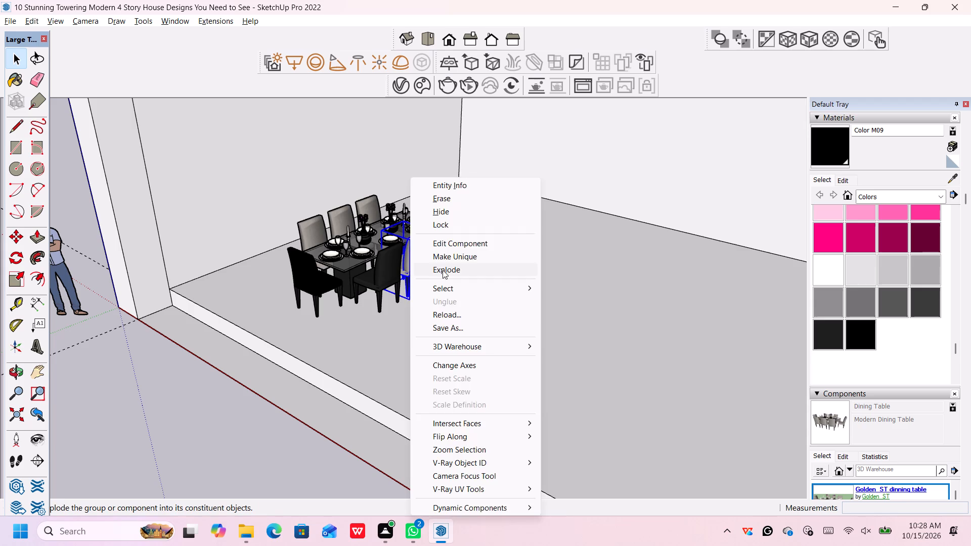
{"action": "right_click", "coordinate": [420, 243]}
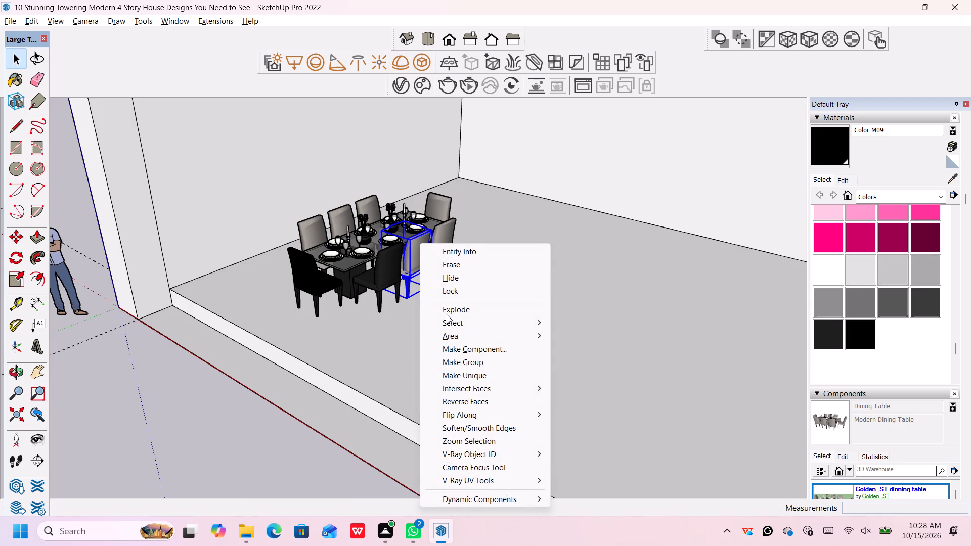
{"action": "left_click", "coordinate": [450, 309]}
{"action": "left_click", "coordinate": [406, 242]}
{"action": "right_click", "coordinate": [406, 242]}
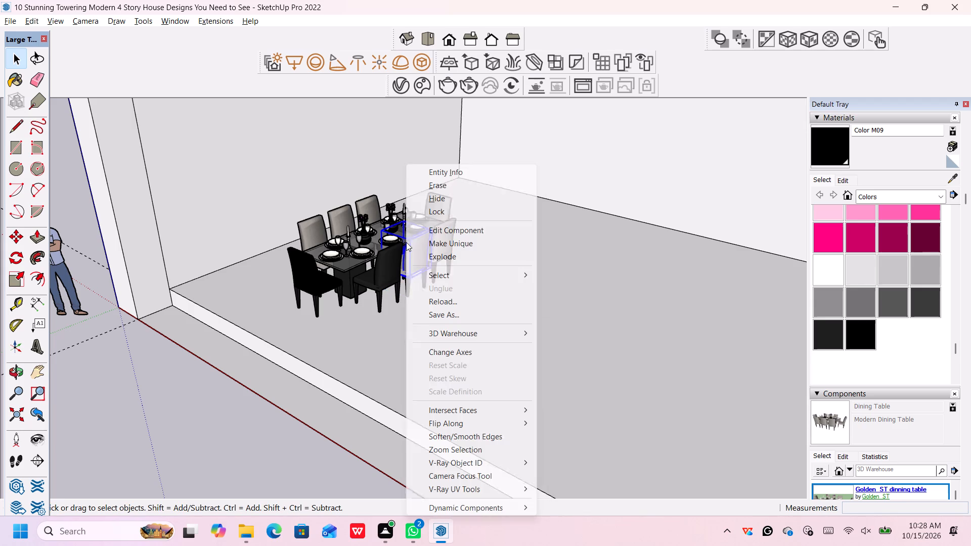
{"action": "left_click", "coordinate": [428, 259]}
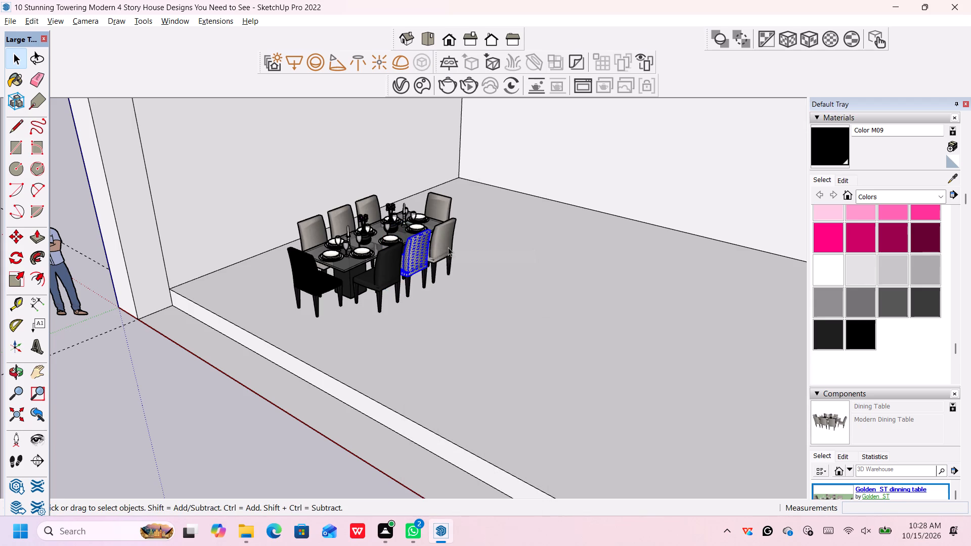
Paint the middle chair's backrest and seat with the black Color M09.
{"action": "left_click", "coordinate": [861, 338]}
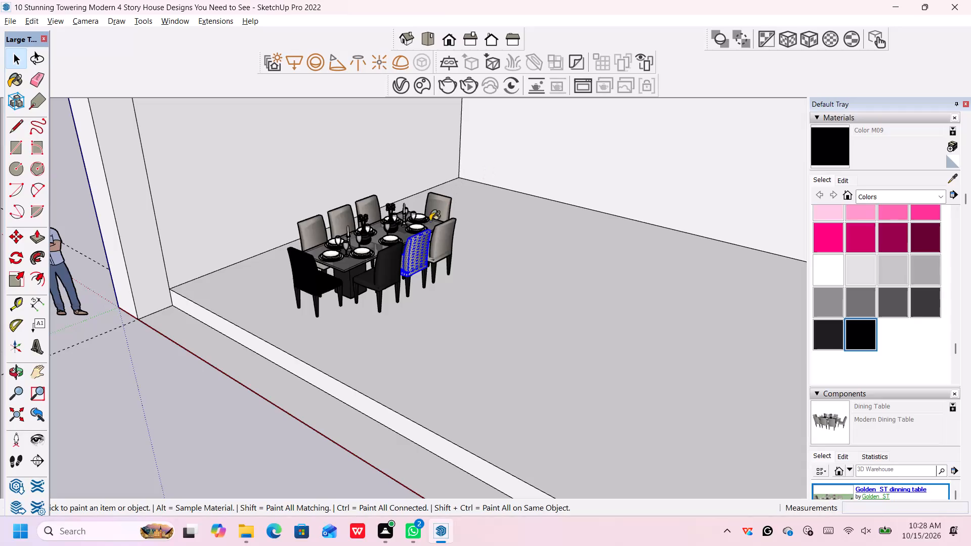
{"action": "left_click", "coordinate": [414, 250]}
{"action": "scroll", "coordinate": [406, 265], "scroll_direction": "up", "scroll_amount": 5}
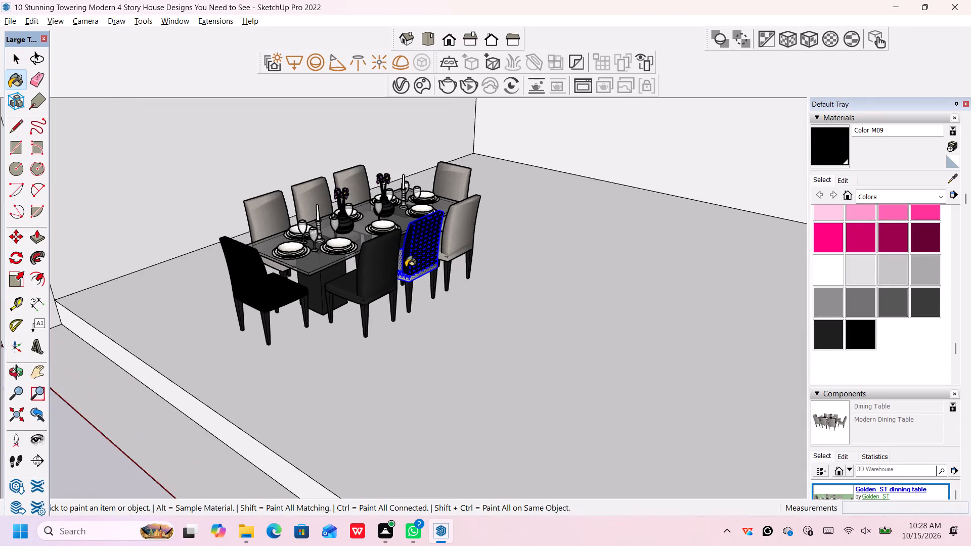
{"action": "scroll", "coordinate": [403, 267], "scroll_direction": "up", "scroll_amount": 6}
{"action": "left_click", "coordinate": [396, 262]}
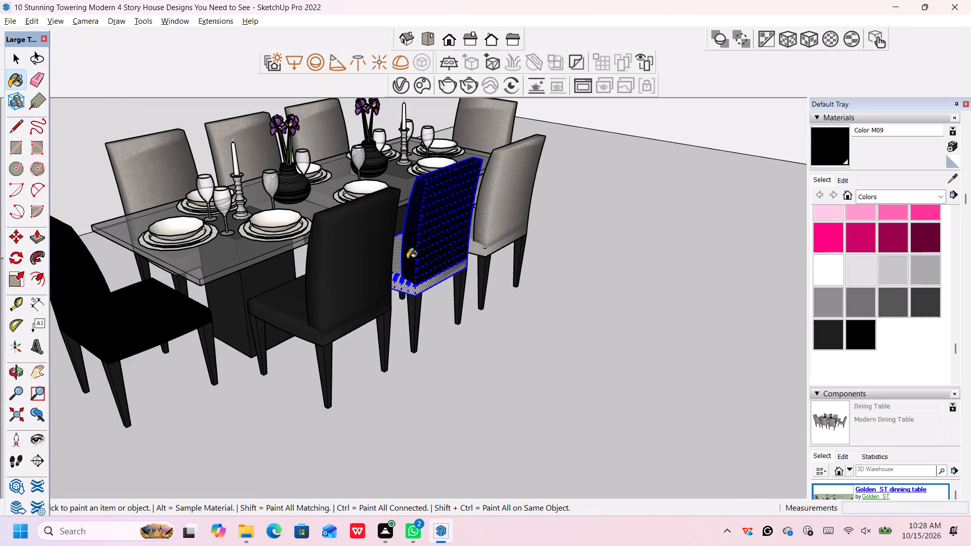
{"action": "key", "text": "space"}
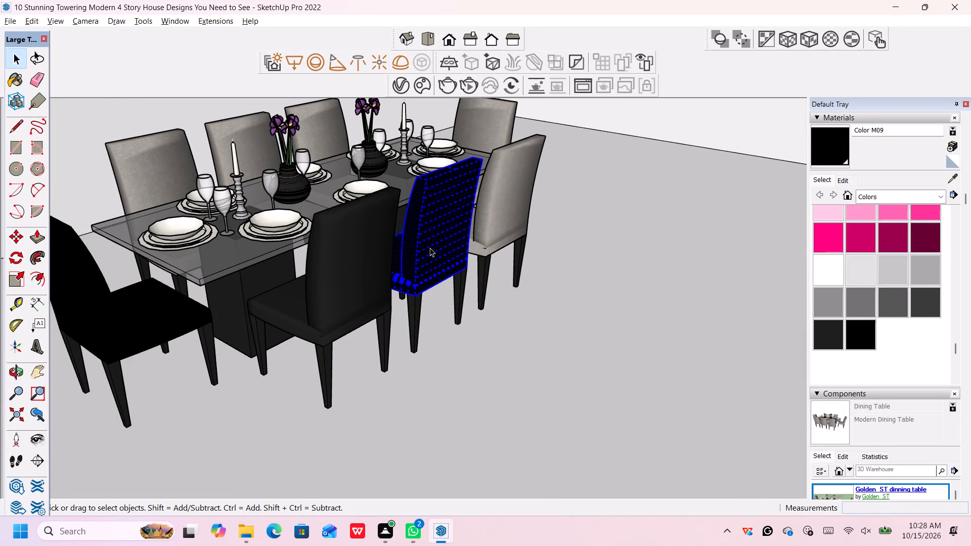
{"action": "scroll", "coordinate": [478, 191], "scroll_direction": "down", "scroll_amount": 3}
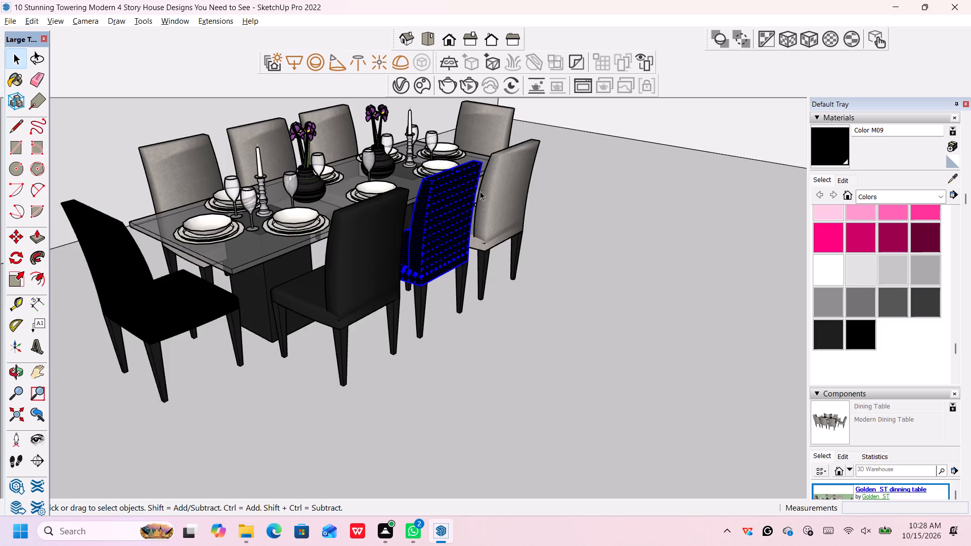
{"action": "scroll", "coordinate": [480, 191], "scroll_direction": "down", "scroll_amount": 3}
{"action": "left_click", "coordinate": [74, 462]}
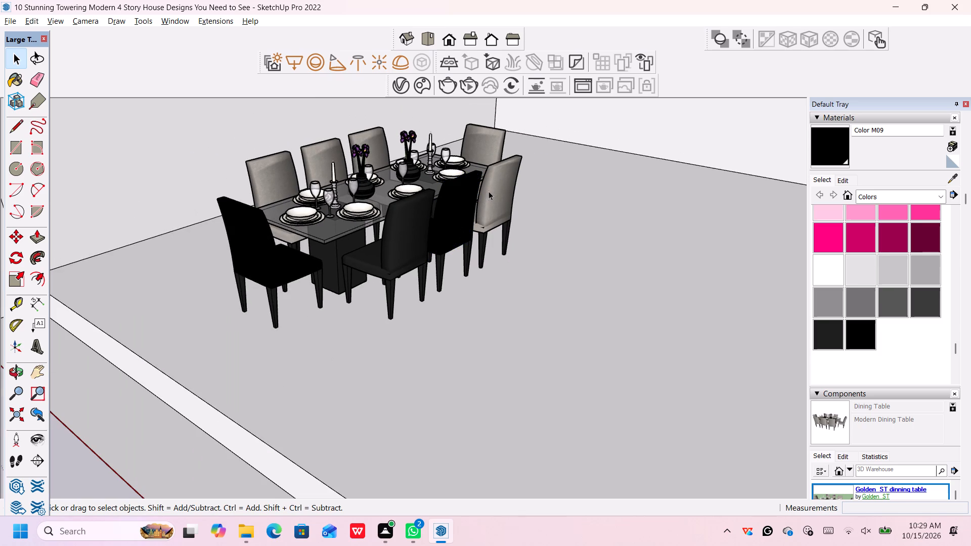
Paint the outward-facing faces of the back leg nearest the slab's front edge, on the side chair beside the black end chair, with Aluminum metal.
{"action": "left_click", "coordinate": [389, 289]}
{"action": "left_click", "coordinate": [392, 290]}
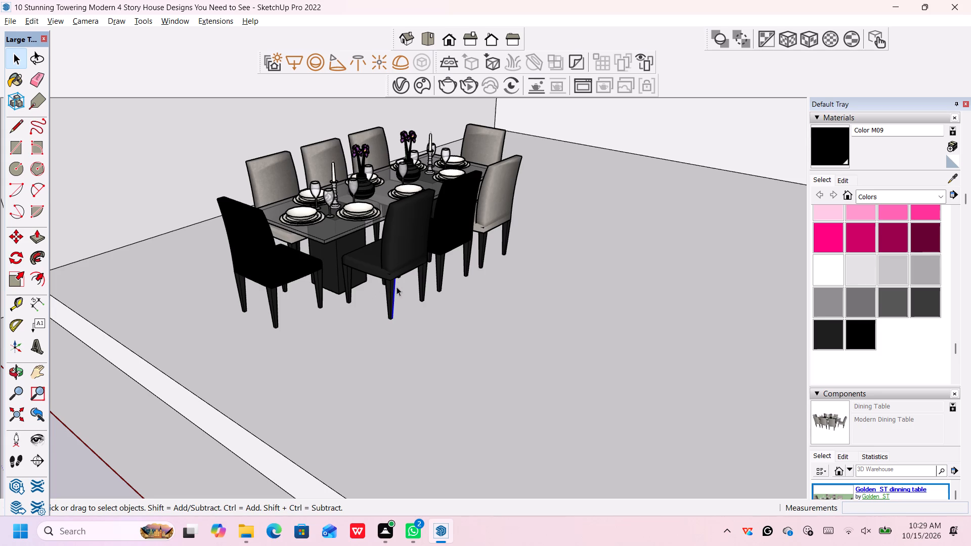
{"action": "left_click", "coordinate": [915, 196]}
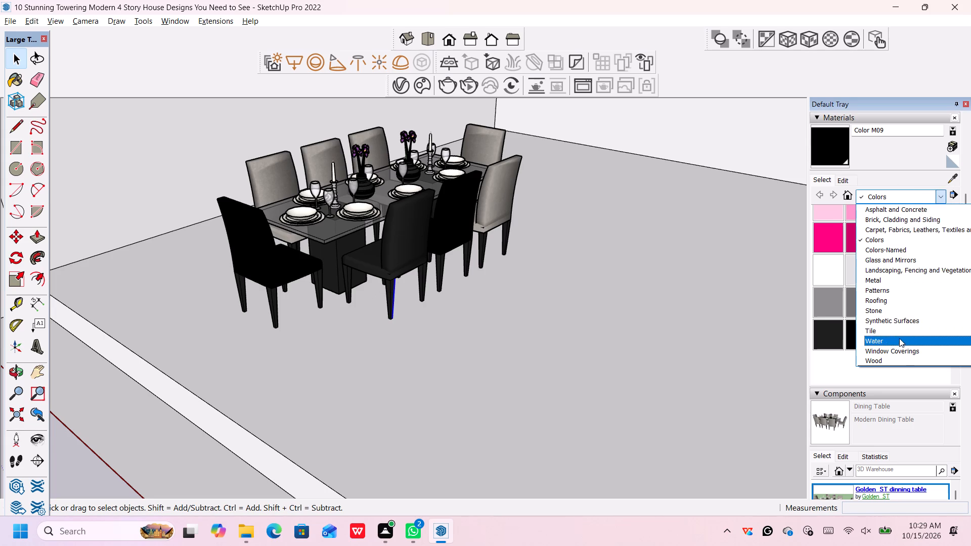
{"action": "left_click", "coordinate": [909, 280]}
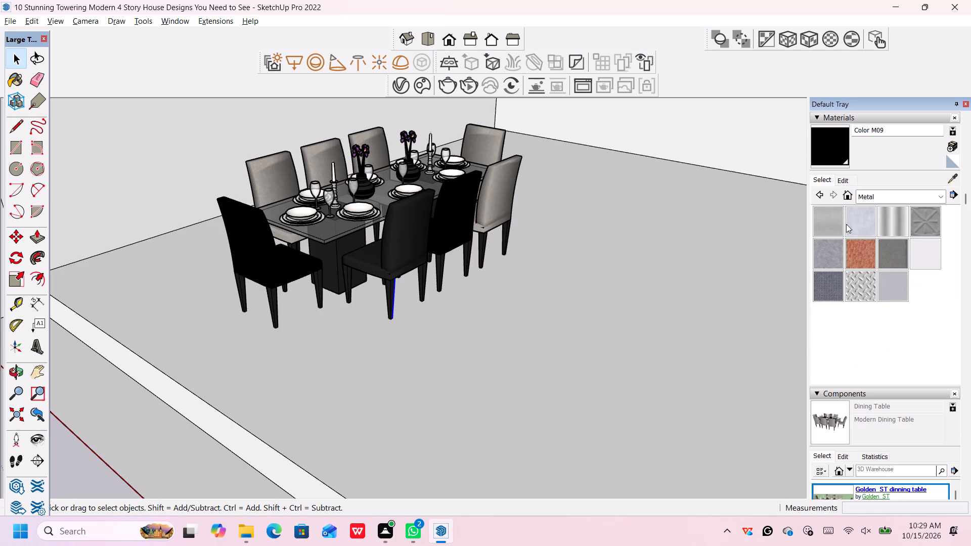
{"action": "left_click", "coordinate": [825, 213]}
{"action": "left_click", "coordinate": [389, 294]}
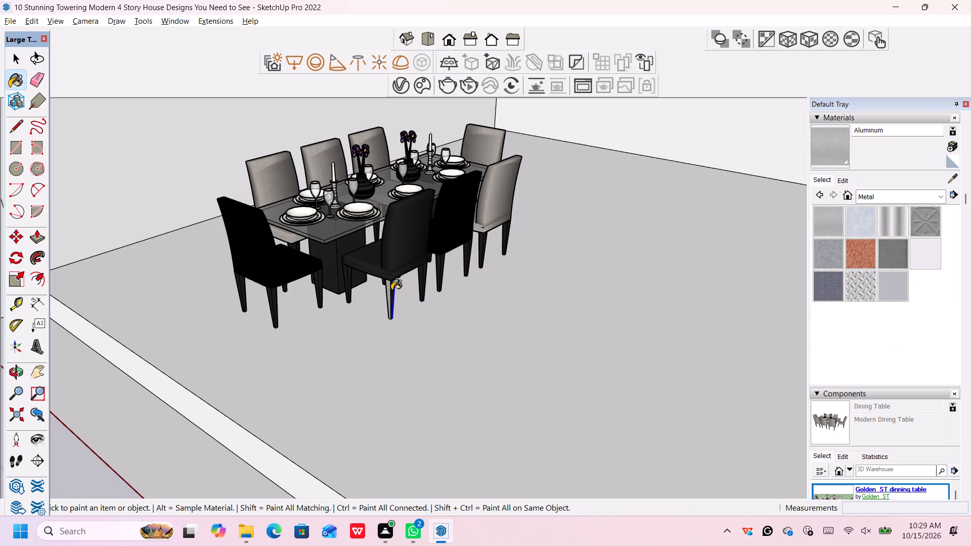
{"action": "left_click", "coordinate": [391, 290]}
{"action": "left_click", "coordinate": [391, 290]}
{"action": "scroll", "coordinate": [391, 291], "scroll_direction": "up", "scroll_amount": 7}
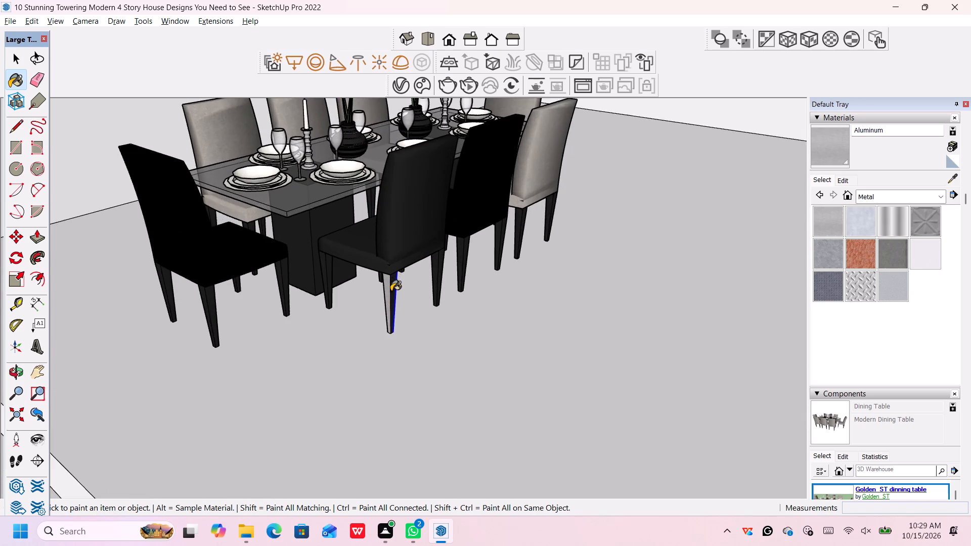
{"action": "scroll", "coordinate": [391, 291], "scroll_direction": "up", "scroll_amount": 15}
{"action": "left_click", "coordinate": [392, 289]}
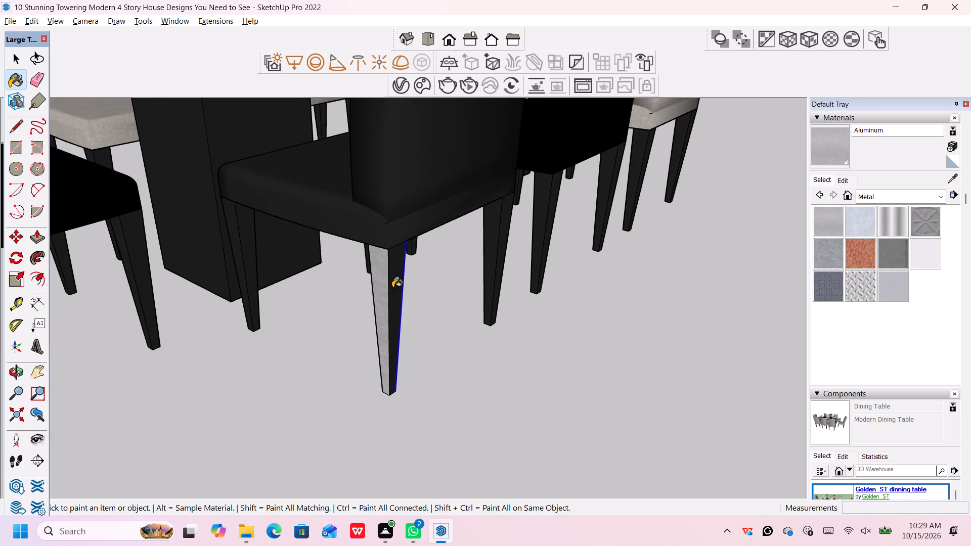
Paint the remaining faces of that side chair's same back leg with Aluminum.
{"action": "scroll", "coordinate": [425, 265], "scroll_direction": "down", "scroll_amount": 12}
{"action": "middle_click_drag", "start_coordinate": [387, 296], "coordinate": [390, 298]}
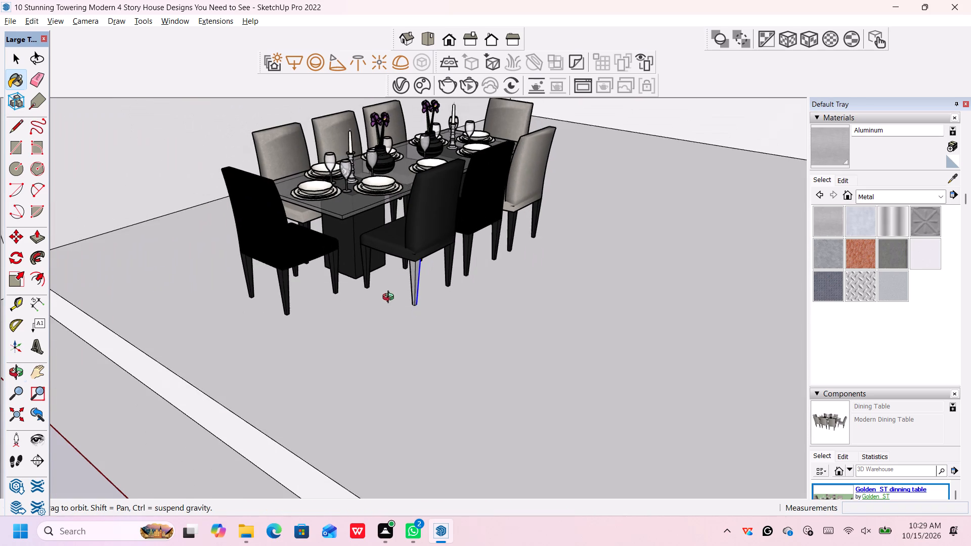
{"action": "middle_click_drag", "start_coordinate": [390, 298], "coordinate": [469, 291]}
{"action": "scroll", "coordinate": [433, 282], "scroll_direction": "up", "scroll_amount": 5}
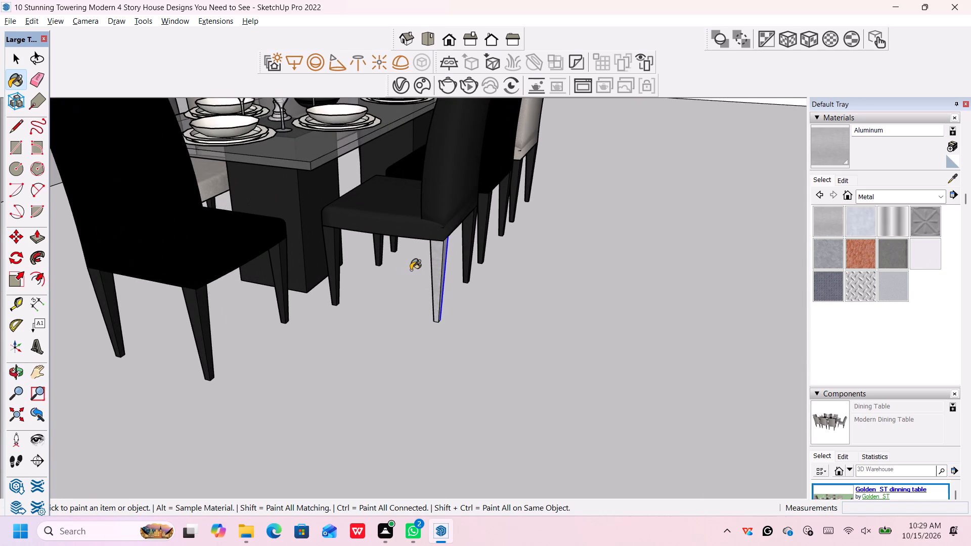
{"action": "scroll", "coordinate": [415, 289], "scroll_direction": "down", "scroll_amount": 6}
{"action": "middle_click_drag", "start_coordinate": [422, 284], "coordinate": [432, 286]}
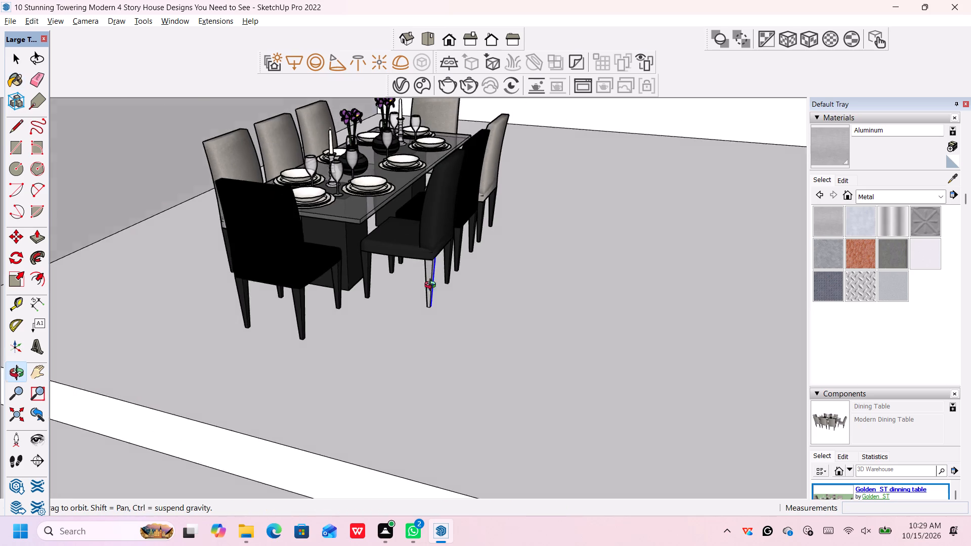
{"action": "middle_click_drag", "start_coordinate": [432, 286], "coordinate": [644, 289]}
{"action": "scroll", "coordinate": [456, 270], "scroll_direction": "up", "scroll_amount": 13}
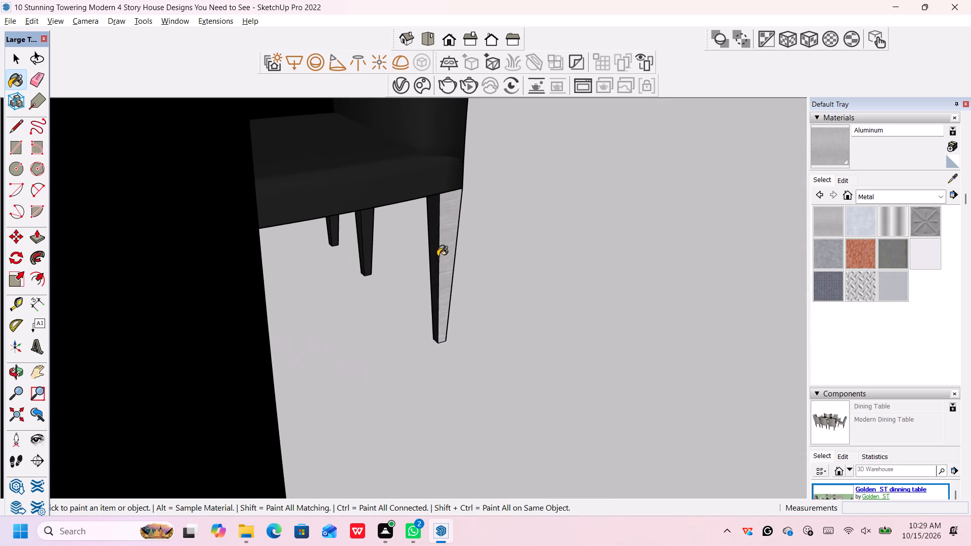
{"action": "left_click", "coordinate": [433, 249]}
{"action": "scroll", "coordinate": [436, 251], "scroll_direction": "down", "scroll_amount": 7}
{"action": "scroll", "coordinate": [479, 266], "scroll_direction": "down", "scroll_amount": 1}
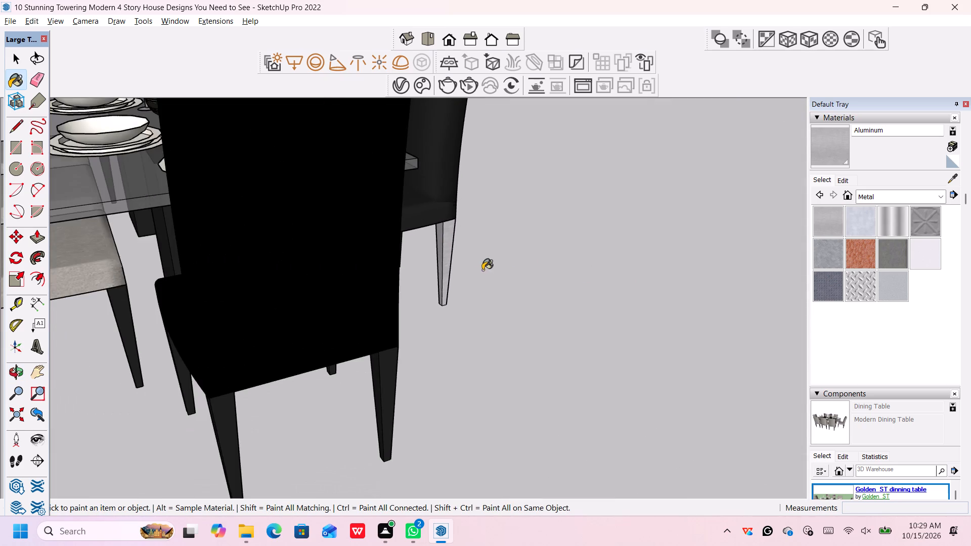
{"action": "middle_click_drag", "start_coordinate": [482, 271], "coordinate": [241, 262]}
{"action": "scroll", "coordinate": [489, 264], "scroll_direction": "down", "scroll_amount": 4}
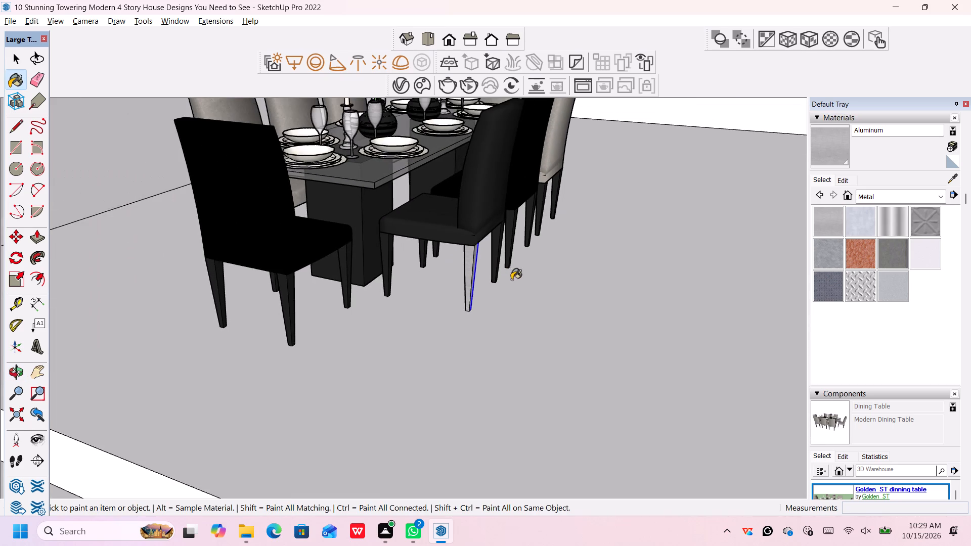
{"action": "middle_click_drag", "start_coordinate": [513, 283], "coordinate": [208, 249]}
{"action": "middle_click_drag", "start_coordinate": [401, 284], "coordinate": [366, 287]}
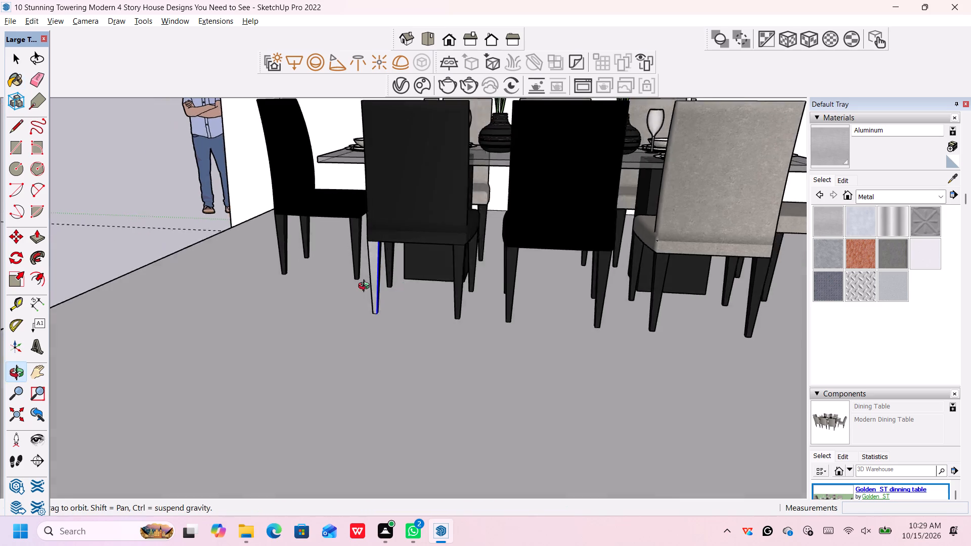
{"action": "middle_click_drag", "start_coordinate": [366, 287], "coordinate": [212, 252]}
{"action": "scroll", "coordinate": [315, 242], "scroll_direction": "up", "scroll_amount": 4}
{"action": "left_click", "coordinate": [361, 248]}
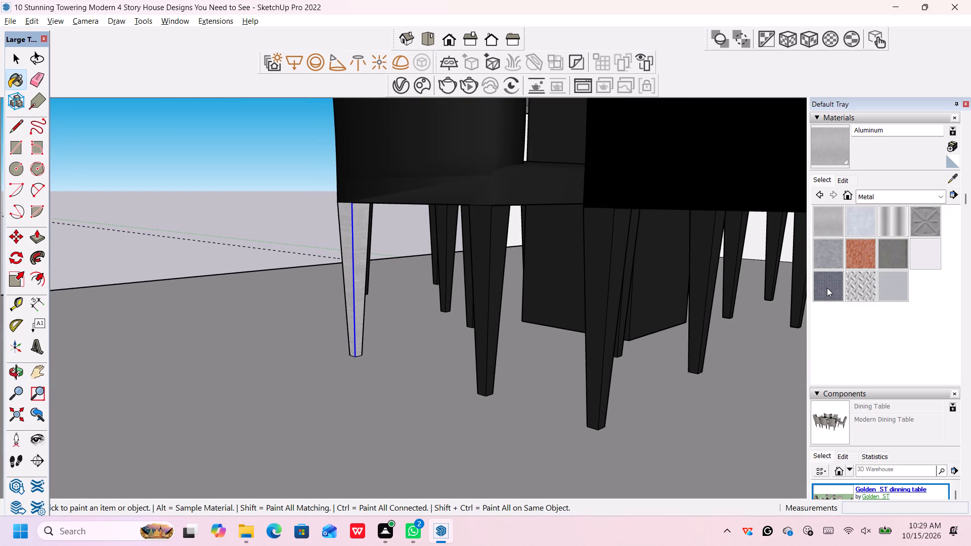
Repaint all faces of that side chair's back leg with Metal Seamed.
{"action": "left_click", "coordinate": [882, 259]}
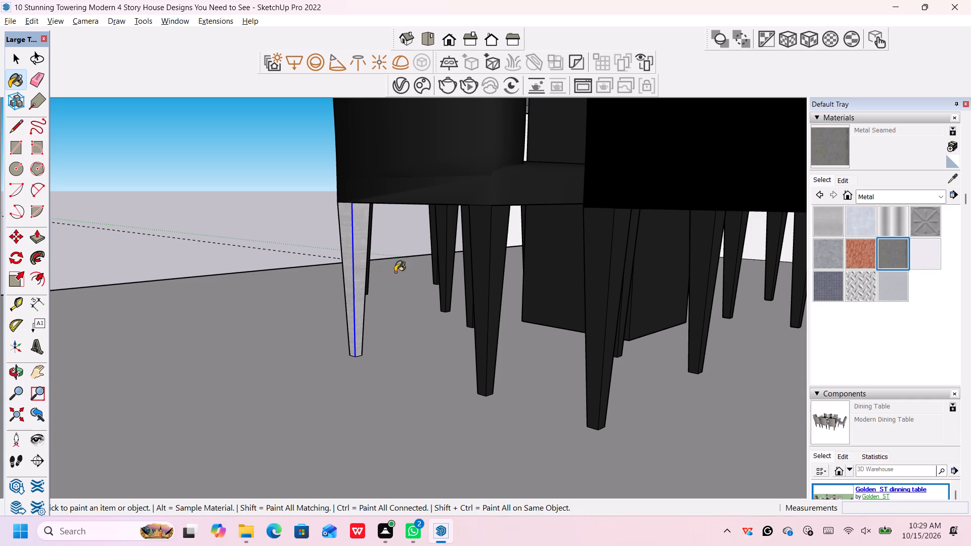
{"action": "left_click", "coordinate": [355, 256]}
{"action": "left_click", "coordinate": [348, 249]}
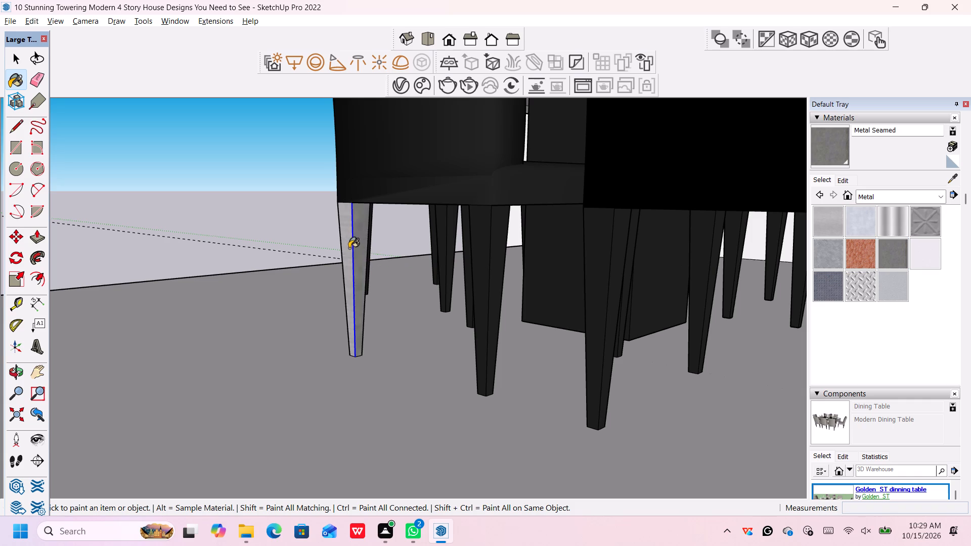
{"action": "scroll", "coordinate": [349, 248], "scroll_direction": "down", "scroll_amount": 7}
{"action": "middle_click_drag", "start_coordinate": [352, 258], "coordinate": [714, 303]}
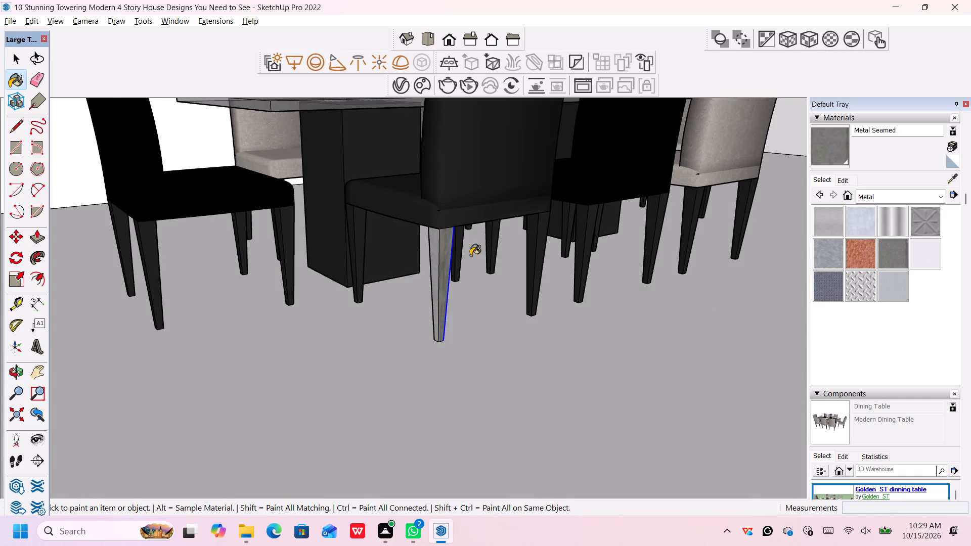
{"action": "scroll", "coordinate": [445, 250], "scroll_direction": "up", "scroll_amount": 1}
{"action": "left_click", "coordinate": [431, 254]}
{"action": "scroll", "coordinate": [425, 251], "scroll_direction": "down", "scroll_amount": 5}
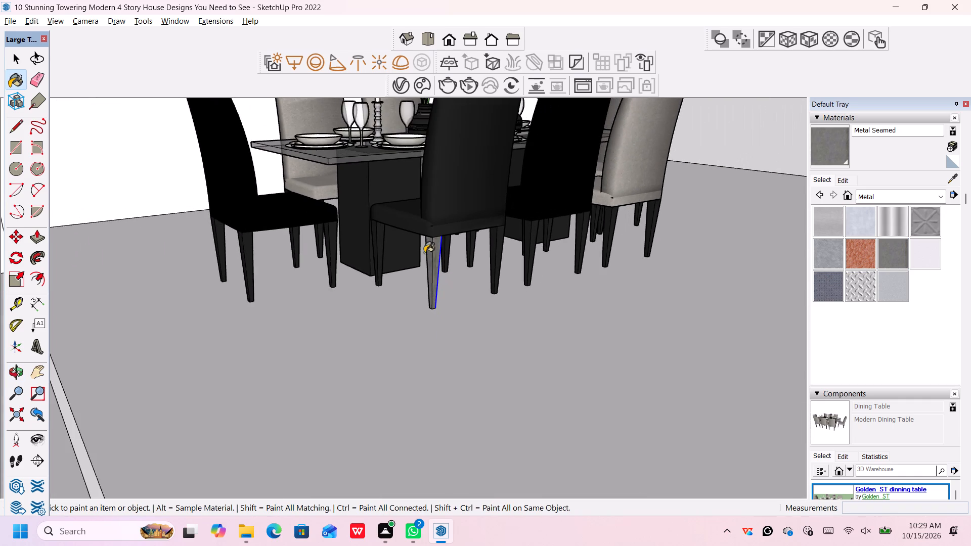
{"action": "middle_click_drag", "start_coordinate": [427, 253], "coordinate": [695, 263]}
{"action": "scroll", "coordinate": [521, 251], "scroll_direction": "up", "scroll_amount": 6}
{"action": "scroll", "coordinate": [442, 253], "scroll_direction": "up", "scroll_amount": 2}
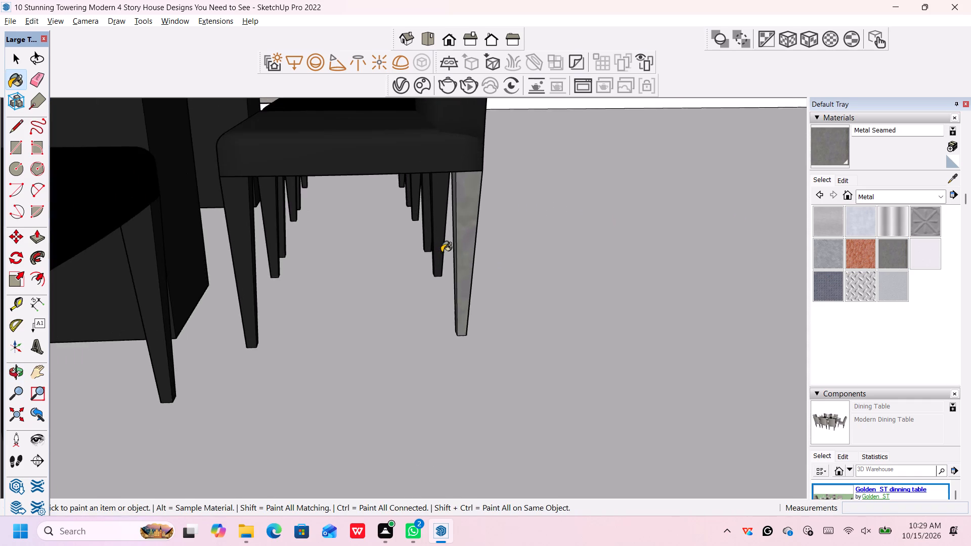
{"action": "middle_click_drag", "start_coordinate": [472, 259], "coordinate": [513, 258]}
{"action": "left_click", "coordinate": [468, 222]}
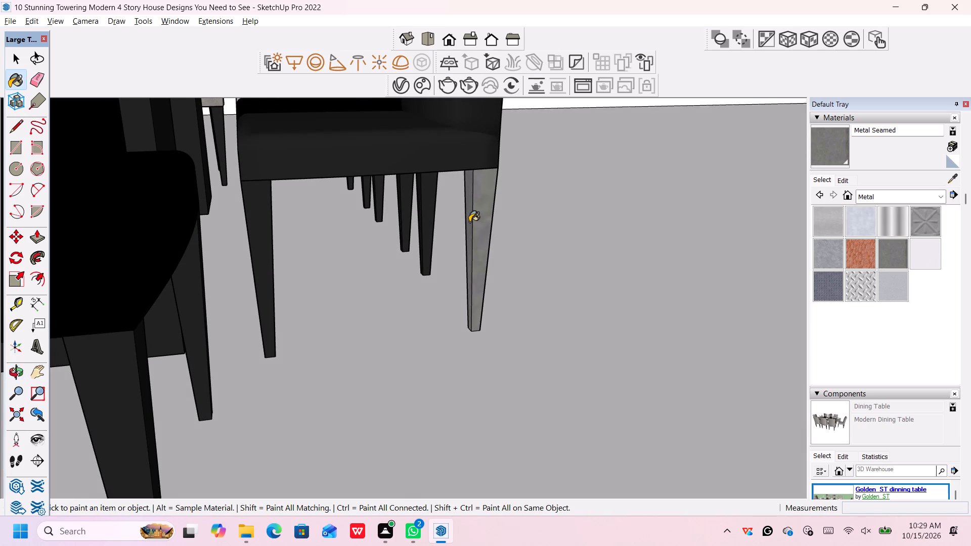
Paint the front leg on the same side of that chair, facing the end chair, with Metal Seamed.
{"action": "scroll", "coordinate": [469, 222], "scroll_direction": "down", "scroll_amount": 13}
{"action": "middle_click_drag", "start_coordinate": [494, 270], "coordinate": [324, 263]}
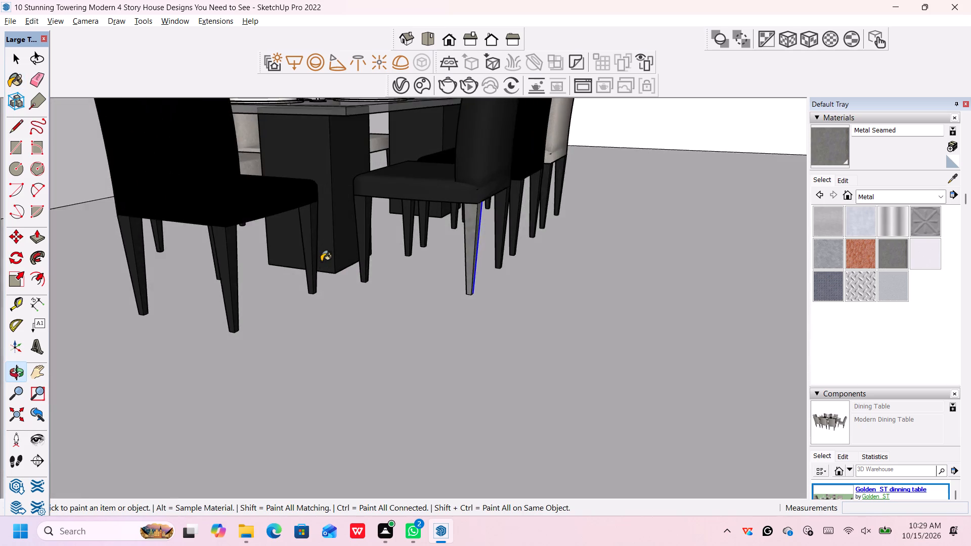
{"action": "scroll", "coordinate": [339, 249], "scroll_direction": "up", "scroll_amount": 2}
{"action": "left_click", "coordinate": [372, 232]}
{"action": "left_click", "coordinate": [366, 230]}
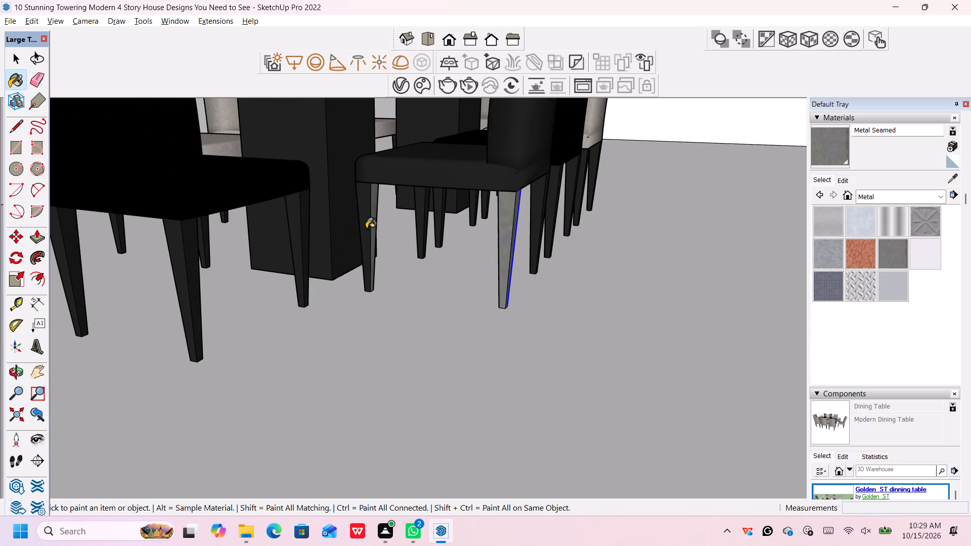
{"action": "scroll", "coordinate": [366, 229], "scroll_direction": "down", "scroll_amount": 7}
{"action": "middle_click_drag", "start_coordinate": [362, 230], "coordinate": [505, 251]}
{"action": "middle_click", "coordinate": [585, 250]}
{"action": "scroll", "coordinate": [327, 219], "scroll_direction": "up", "scroll_amount": 1}
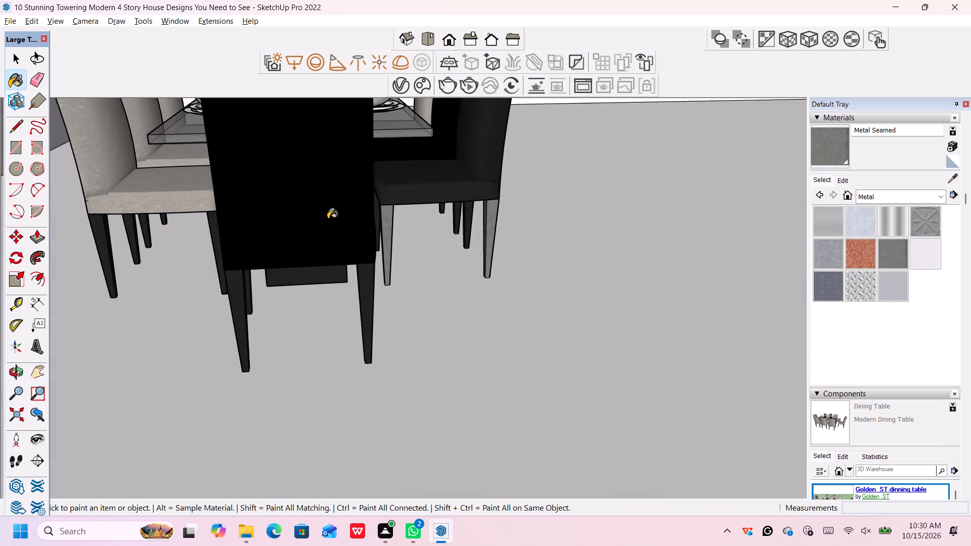
{"action": "scroll", "coordinate": [328, 219], "scroll_direction": "up", "scroll_amount": 6}
{"action": "scroll", "coordinate": [407, 246], "scroll_direction": "up", "scroll_amount": 17}
{"action": "left_click", "coordinate": [401, 258]}
Paint the remaining face of that front leg with Metal Seamed, reaching it from behind the chair.
{"action": "scroll", "coordinate": [404, 257], "scroll_direction": "down", "scroll_amount": 11}
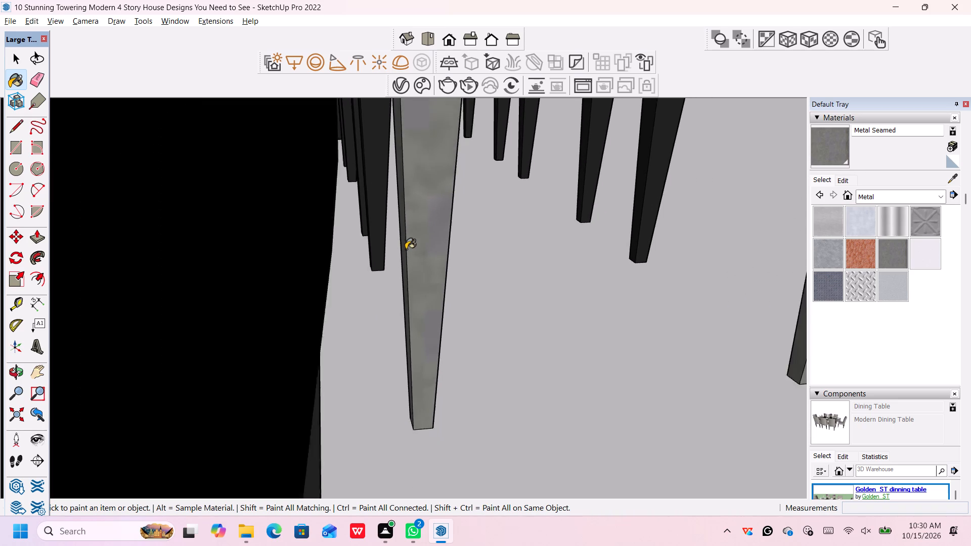
{"action": "scroll", "coordinate": [406, 249], "scroll_direction": "down", "scroll_amount": 11}
{"action": "scroll", "coordinate": [451, 221], "scroll_direction": "down", "scroll_amount": 20}
{"action": "scroll", "coordinate": [451, 221], "scroll_direction": "down", "scroll_amount": 3}
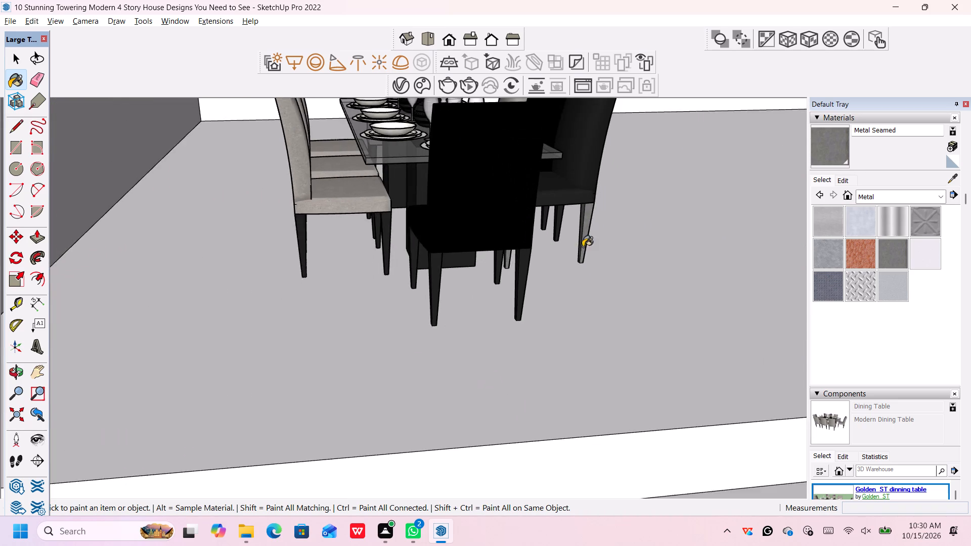
{"action": "scroll", "coordinate": [602, 257], "scroll_direction": "up", "scroll_amount": 1}
{"action": "scroll", "coordinate": [532, 251], "scroll_direction": "down", "scroll_amount": 5}
{"action": "middle_click_drag", "start_coordinate": [543, 249], "coordinate": [509, 247]}
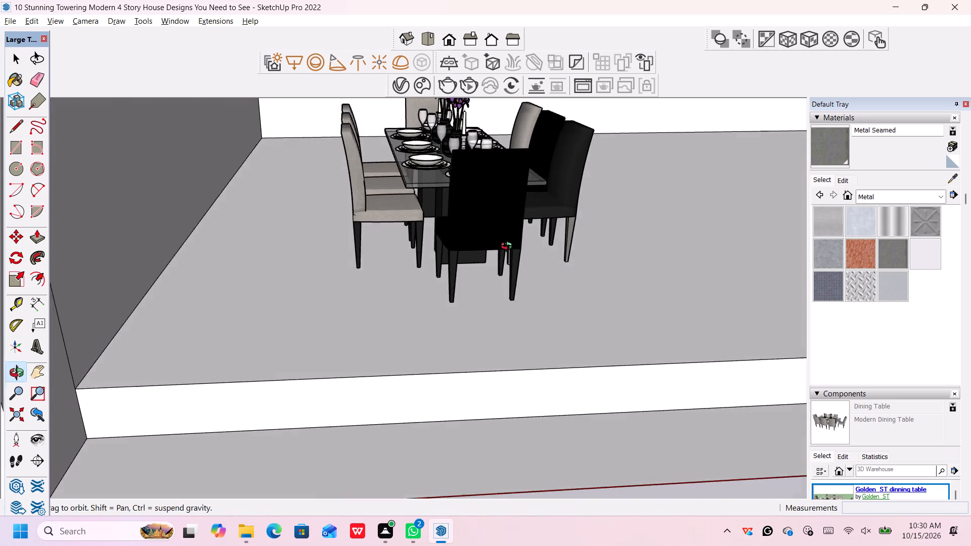
{"action": "middle_click_drag", "start_coordinate": [509, 247], "coordinate": [87, 202]}
{"action": "scroll", "coordinate": [359, 267], "scroll_direction": "up", "scroll_amount": 5}
{"action": "middle_click_drag", "start_coordinate": [389, 264], "coordinate": [387, 264]}
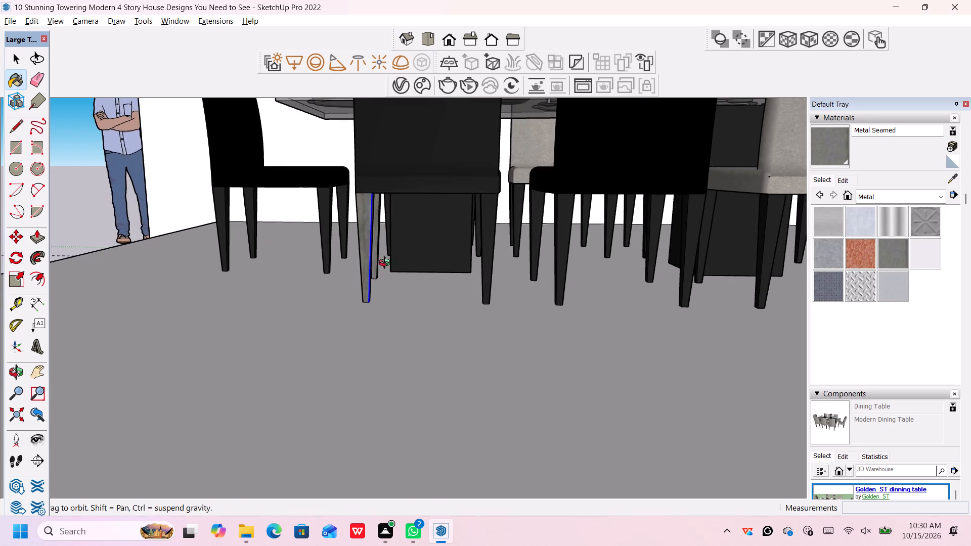
{"action": "middle_click_drag", "start_coordinate": [387, 264], "coordinate": [226, 264]}
{"action": "middle_click_drag", "start_coordinate": [372, 252], "coordinate": [377, 253]}
{"action": "middle_click", "coordinate": [398, 257]}
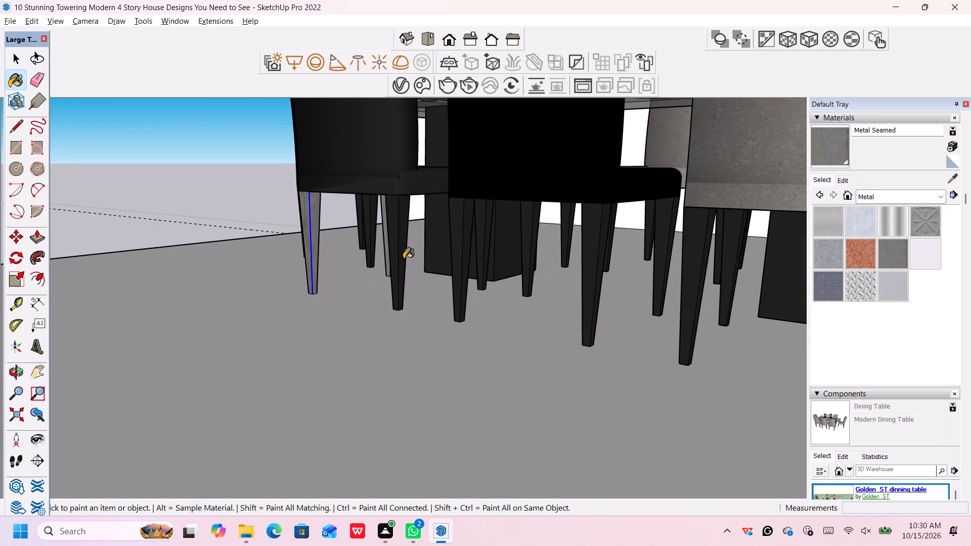
{"action": "scroll", "coordinate": [351, 264], "scroll_direction": "down", "scroll_amount": 8}
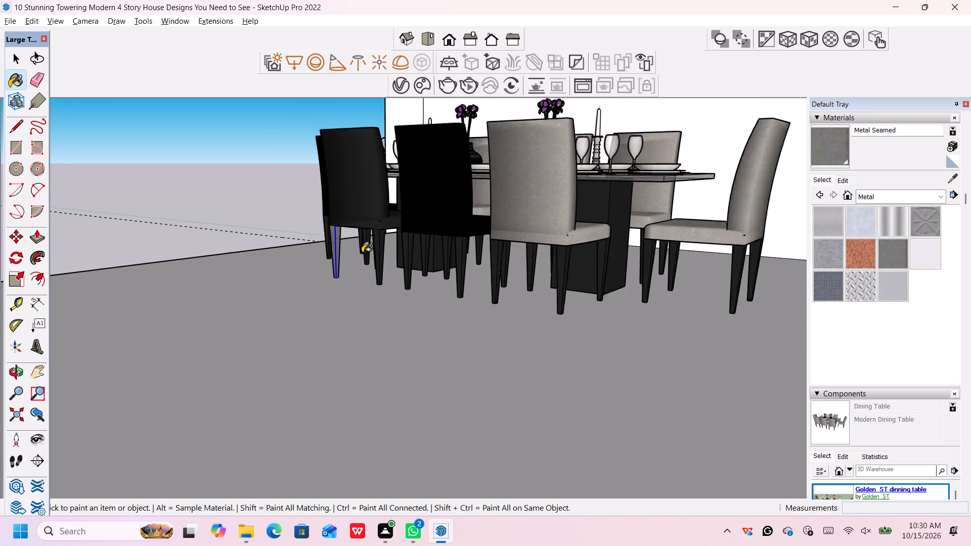
{"action": "scroll", "coordinate": [362, 253], "scroll_direction": "down", "scroll_amount": 7}
{"action": "middle_click_drag", "start_coordinate": [362, 252], "coordinate": [412, 265]}
{"action": "scroll", "coordinate": [407, 263], "scroll_direction": "down", "scroll_amount": 3}
{"action": "scroll", "coordinate": [393, 261], "scroll_direction": "up", "scroll_amount": 6}
{"action": "scroll", "coordinate": [341, 241], "scroll_direction": "up", "scroll_amount": 1}
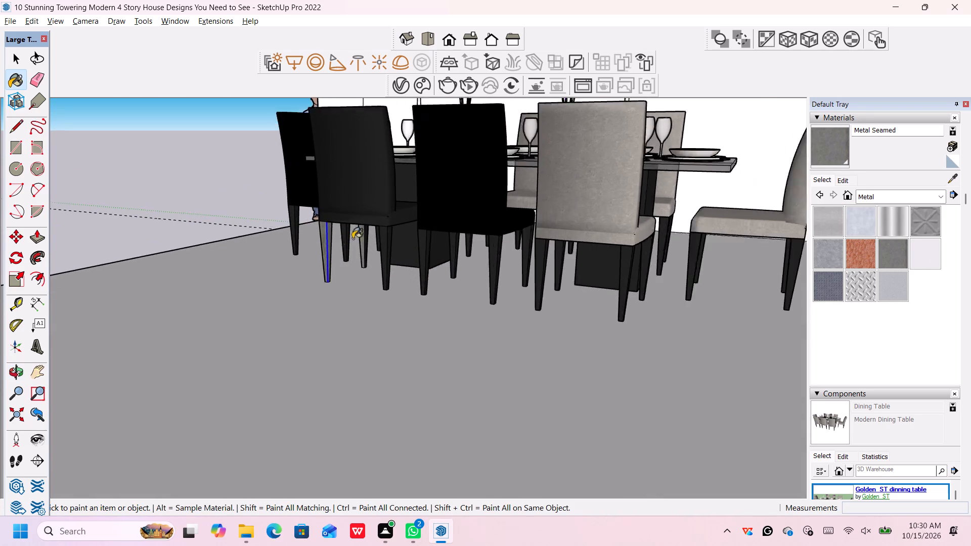
{"action": "scroll", "coordinate": [352, 239], "scroll_direction": "up", "scroll_amount": 6}
{"action": "left_click", "coordinate": [369, 236]}
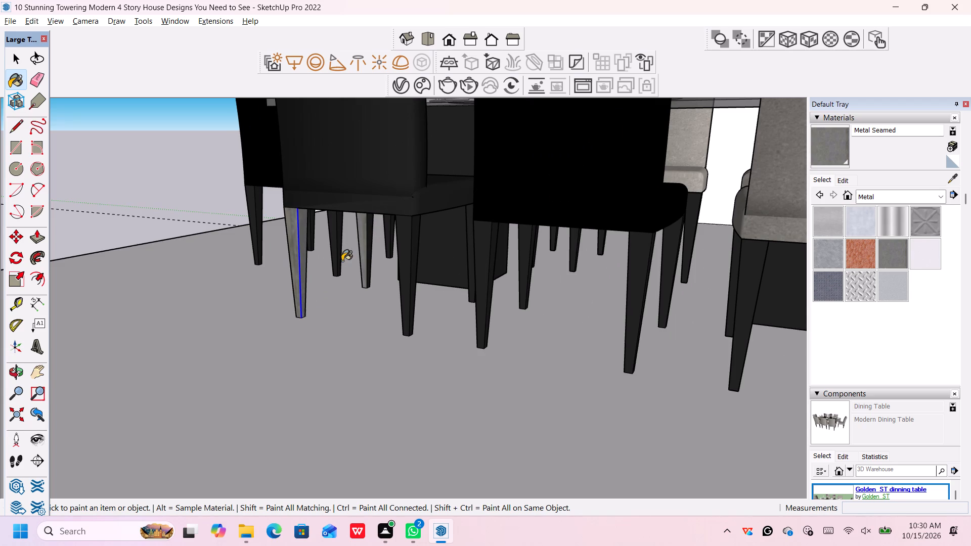
Paint the reachable faces of the same chair's other back leg and other front leg with Metal Seamed.
{"action": "left_click", "coordinate": [412, 270]}
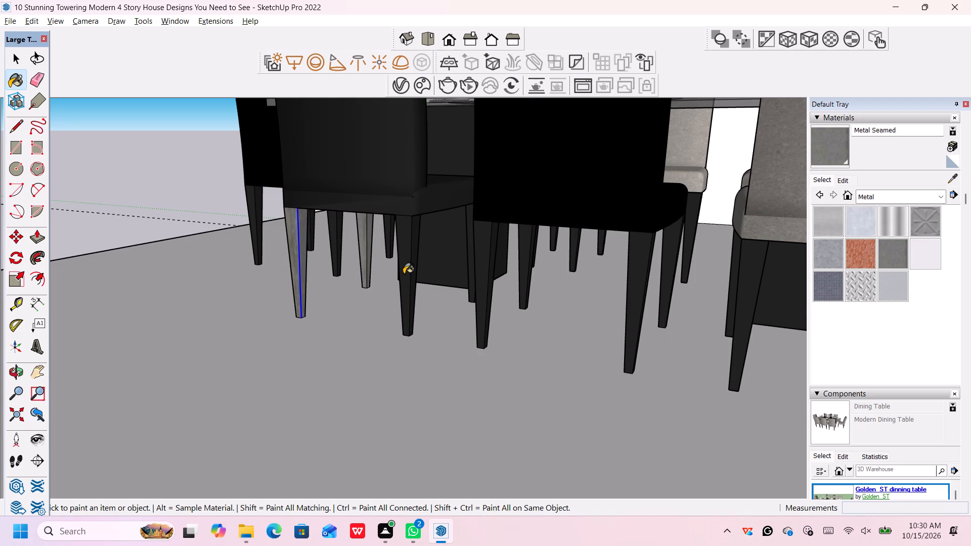
{"action": "left_click", "coordinate": [404, 274]}
{"action": "left_click", "coordinate": [471, 262]}
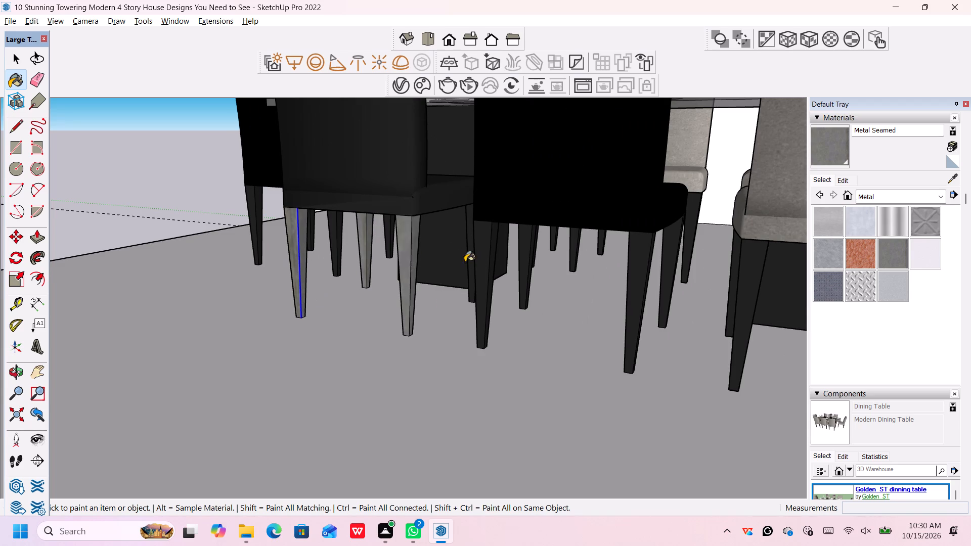
{"action": "scroll", "coordinate": [459, 258], "scroll_direction": "down", "scroll_amount": 5}
{"action": "scroll", "coordinate": [449, 263], "scroll_direction": "up", "scroll_amount": 1}
{"action": "middle_click_drag", "start_coordinate": [450, 265], "coordinate": [483, 264]}
{"action": "scroll", "coordinate": [480, 261], "scroll_direction": "up", "scroll_amount": 6}
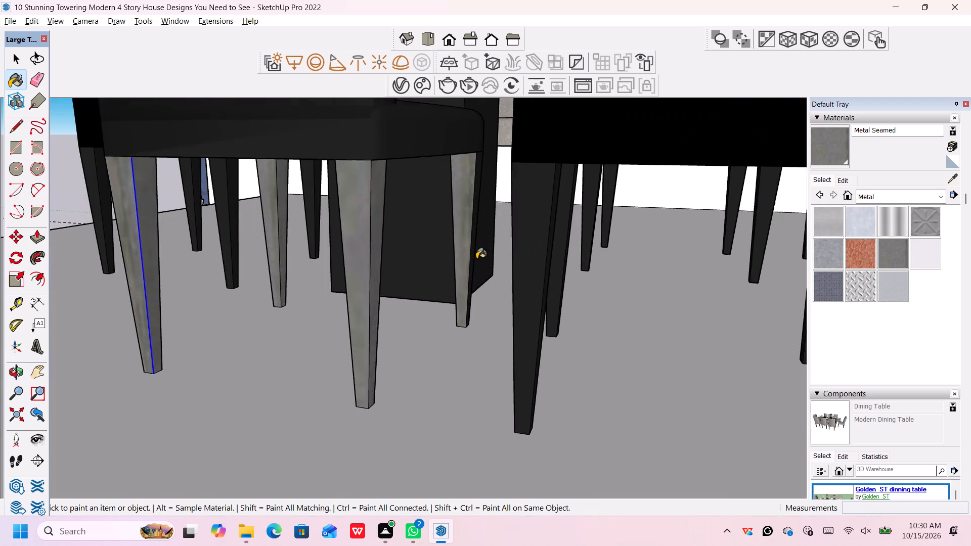
{"action": "scroll", "coordinate": [475, 252], "scroll_direction": "up", "scroll_amount": 5}
{"action": "left_click", "coordinate": [471, 221]}
{"action": "scroll", "coordinate": [471, 222], "scroll_direction": "down", "scroll_amount": 11}
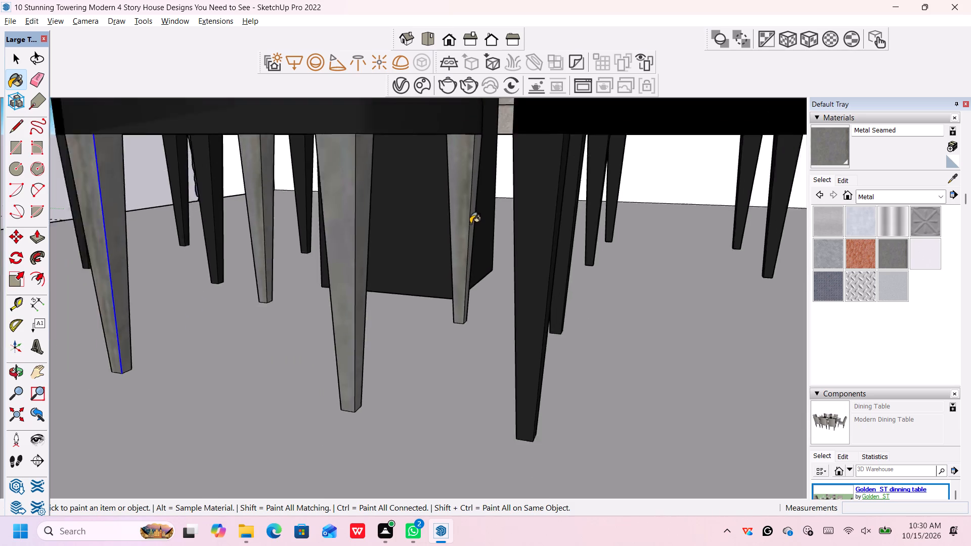
Paint remaining faces of the side chair's far back leg and far front leg with Metal Seamed, working from behind the chair.
{"action": "scroll", "coordinate": [470, 223], "scroll_direction": "down", "scroll_amount": 4}
{"action": "middle_click_drag", "start_coordinate": [361, 267], "coordinate": [533, 279]}
{"action": "middle_click", "coordinate": [533, 279]}
{"action": "middle_click", "coordinate": [533, 279]}
{"action": "scroll", "coordinate": [530, 280], "scroll_direction": "up", "scroll_amount": 3}
{"action": "scroll", "coordinate": [511, 278], "scroll_direction": "down", "scroll_amount": 6}
{"action": "middle_click_drag", "start_coordinate": [305, 306], "coordinate": [374, 311]}
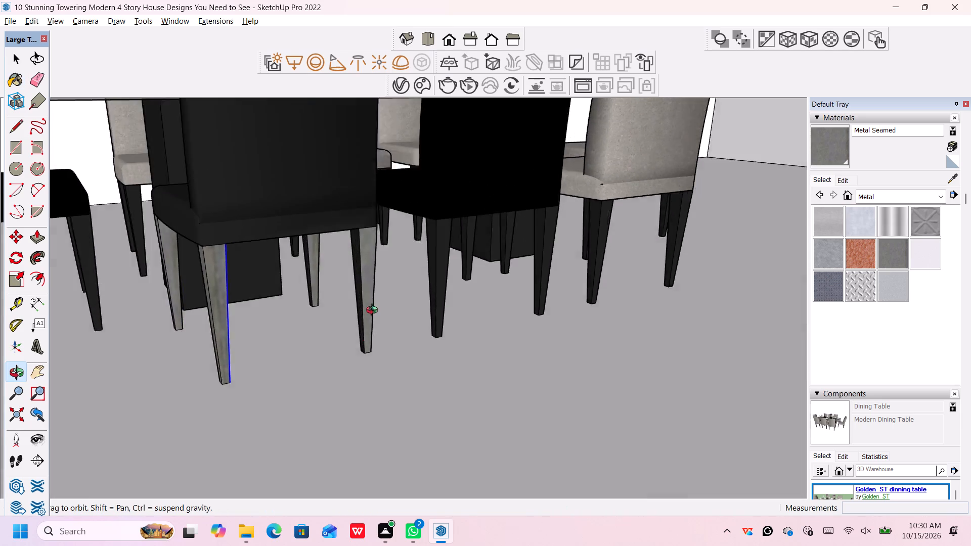
{"action": "middle_click_drag", "start_coordinate": [374, 311], "coordinate": [411, 311]}
{"action": "left_click", "coordinate": [382, 296]}
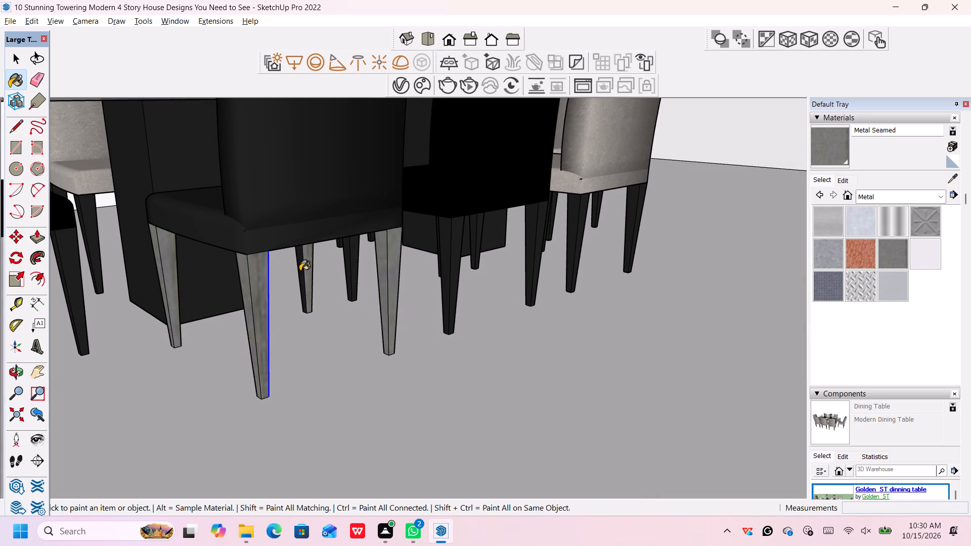
{"action": "left_click", "coordinate": [300, 271]}
Paint the table-facing front face of the side chair's far back leg with Metal Seamed.
{"action": "scroll", "coordinate": [298, 272], "scroll_direction": "down", "scroll_amount": 5}
{"action": "scroll", "coordinate": [258, 302], "scroll_direction": "up", "scroll_amount": 1}
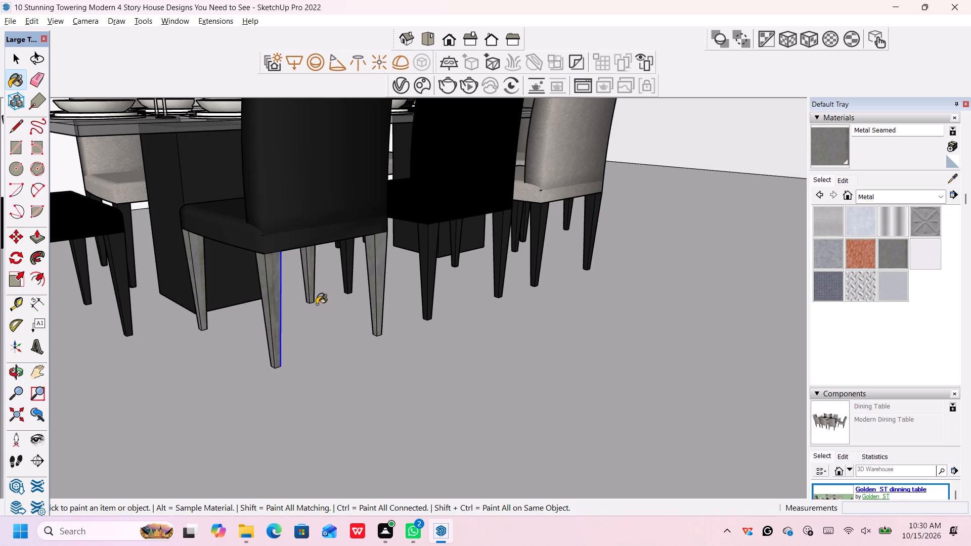
{"action": "scroll", "coordinate": [314, 303], "scroll_direction": "down", "scroll_amount": 4}
{"action": "middle_click_drag", "start_coordinate": [306, 304], "coordinate": [389, 305]}
{"action": "scroll", "coordinate": [309, 304], "scroll_direction": "down", "scroll_amount": 1}
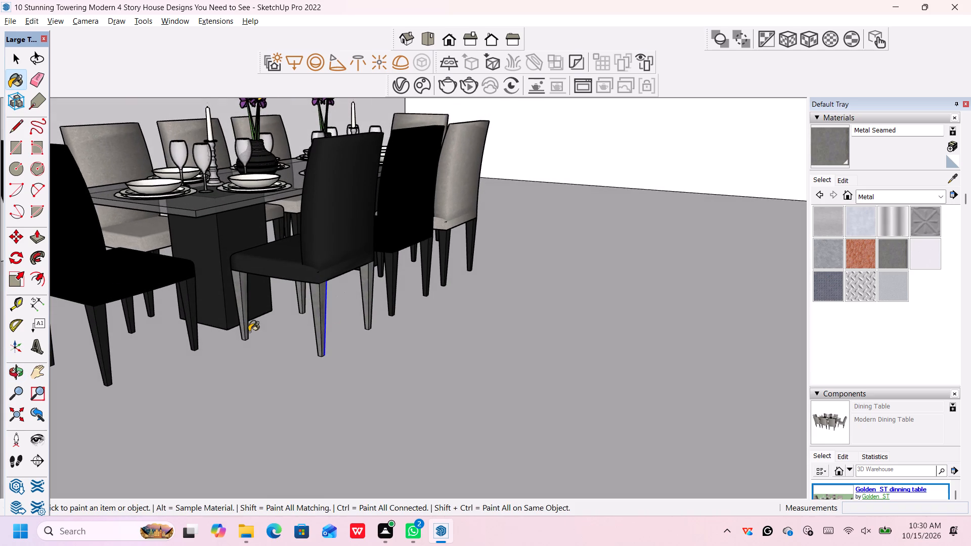
{"action": "scroll", "coordinate": [259, 331], "scroll_direction": "down", "scroll_amount": 1}
{"action": "middle_click_drag", "start_coordinate": [260, 331], "coordinate": [495, 330]}
{"action": "scroll", "coordinate": [270, 331], "scroll_direction": "down", "scroll_amount": 1}
{"action": "middle_click_drag", "start_coordinate": [377, 363], "coordinate": [371, 360]}
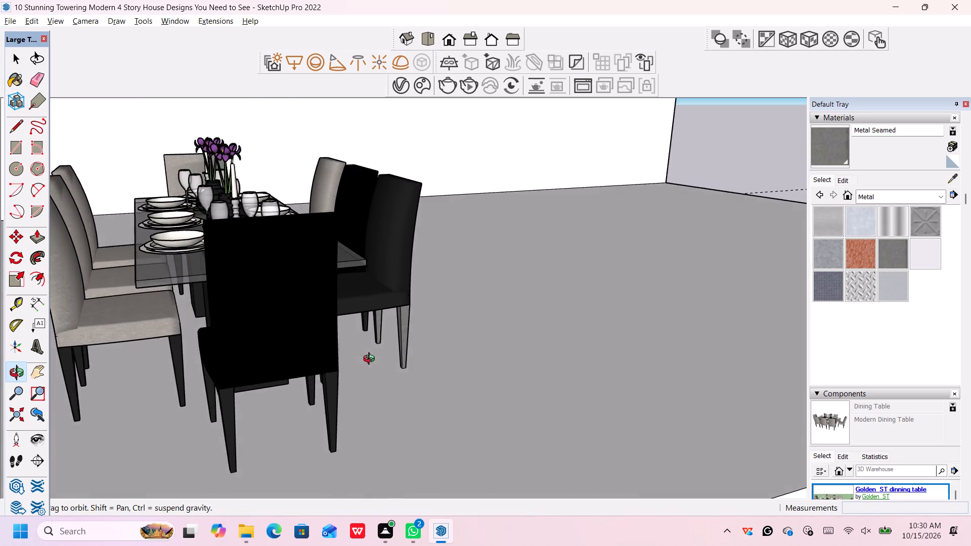
{"action": "middle_click_drag", "start_coordinate": [371, 360], "coordinate": [354, 346]}
{"action": "scroll", "coordinate": [370, 358], "scroll_direction": "down", "scroll_amount": 1}
{"action": "scroll", "coordinate": [354, 346], "scroll_direction": "up", "scroll_amount": 12}
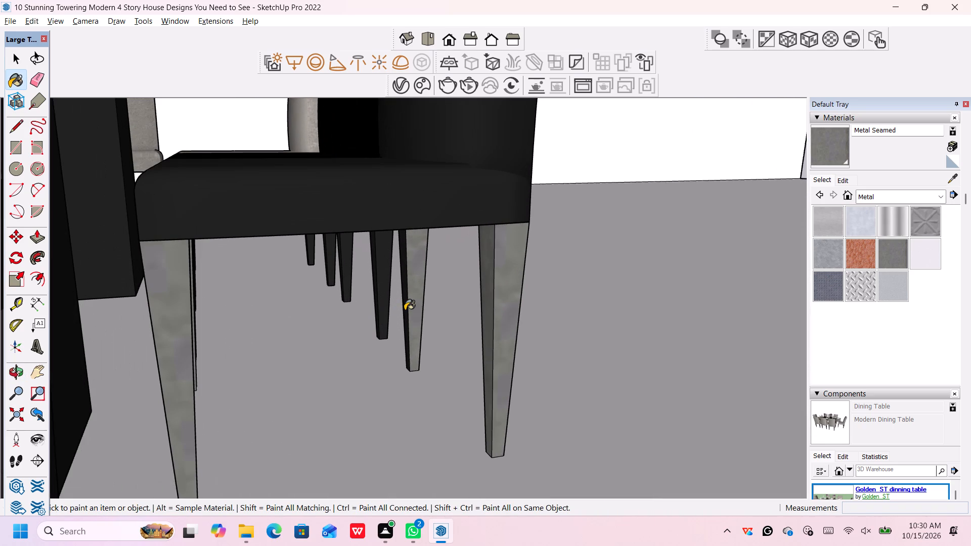
{"action": "left_click", "coordinate": [405, 310]}
Paint the dark table-facing face of the side chair's far front leg with Metal Seamed.
{"action": "scroll", "coordinate": [404, 311], "scroll_direction": "down", "scroll_amount": 8}
{"action": "scroll", "coordinate": [257, 328], "scroll_direction": "up", "scroll_amount": 7}
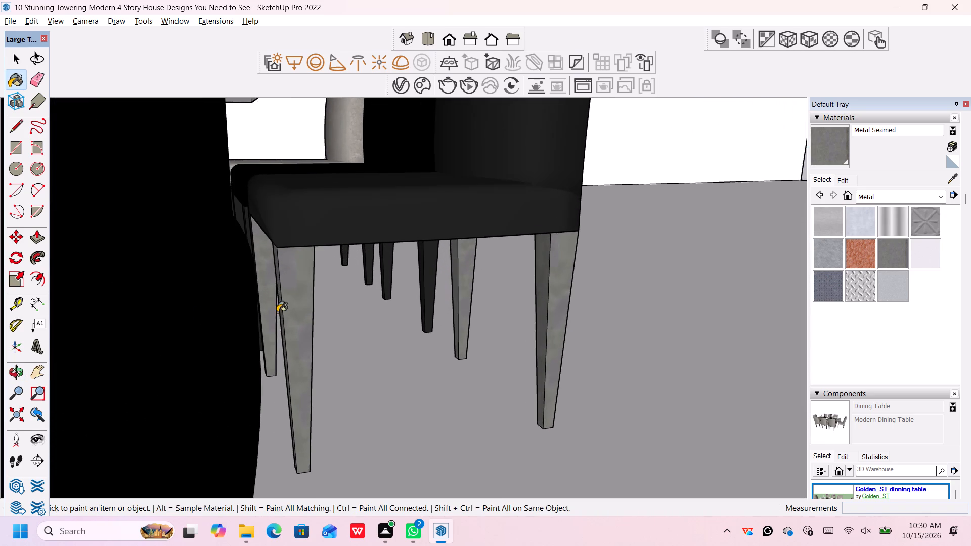
{"action": "scroll", "coordinate": [274, 314], "scroll_direction": "up", "scroll_amount": 6}
{"action": "middle_click_drag", "start_coordinate": [263, 327], "coordinate": [271, 328]}
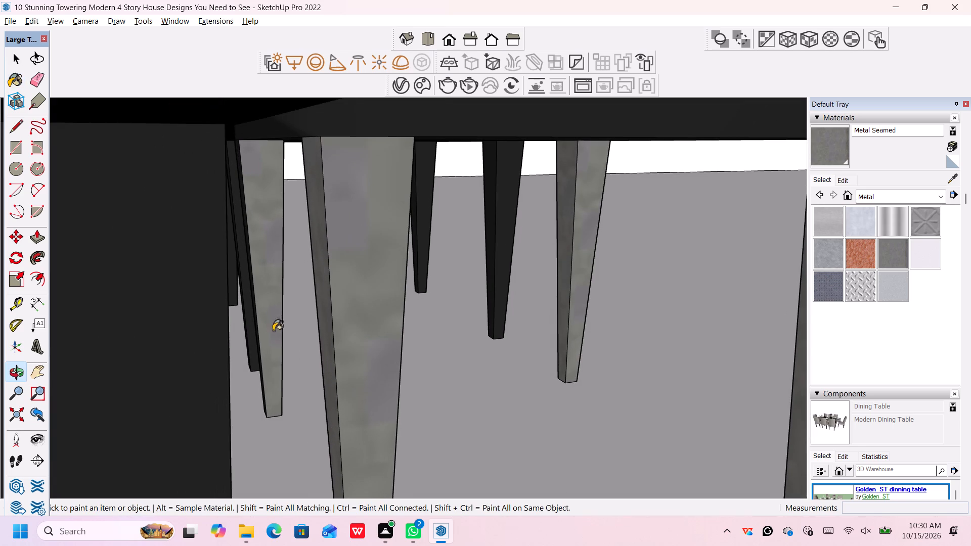
{"action": "scroll", "coordinate": [261, 337], "scroll_direction": "up", "scroll_amount": 11}
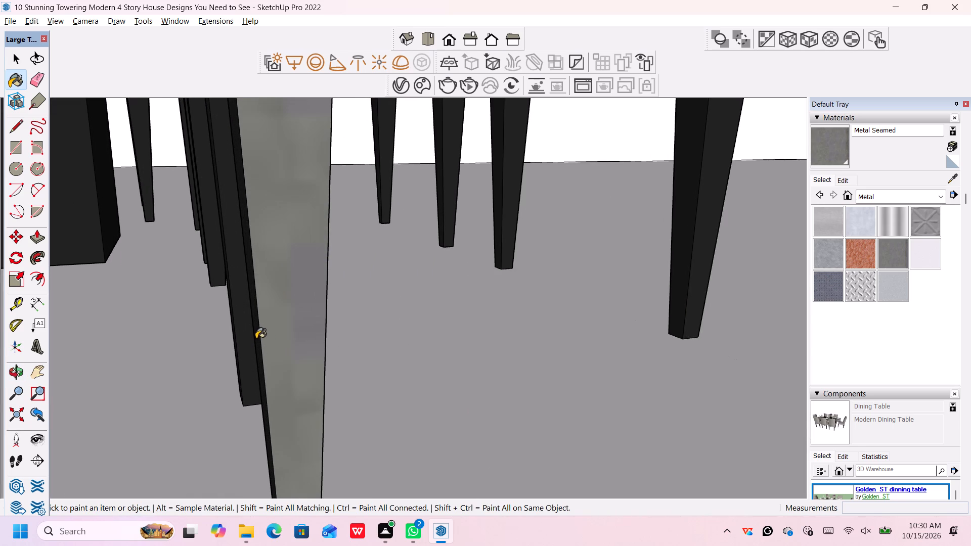
{"action": "middle_click_drag", "start_coordinate": [257, 340], "coordinate": [294, 337]}
{"action": "left_click", "coordinate": [321, 321]}
Paint the rear face of the black end chair's back leg farther from the painted side chair with Metal Seamed.
{"action": "scroll", "coordinate": [321, 321], "scroll_direction": "down", "scroll_amount": 20}
{"action": "scroll", "coordinate": [321, 321], "scroll_direction": "down", "scroll_amount": 2}
{"action": "scroll", "coordinate": [377, 311], "scroll_direction": "down", "scroll_amount": 13}
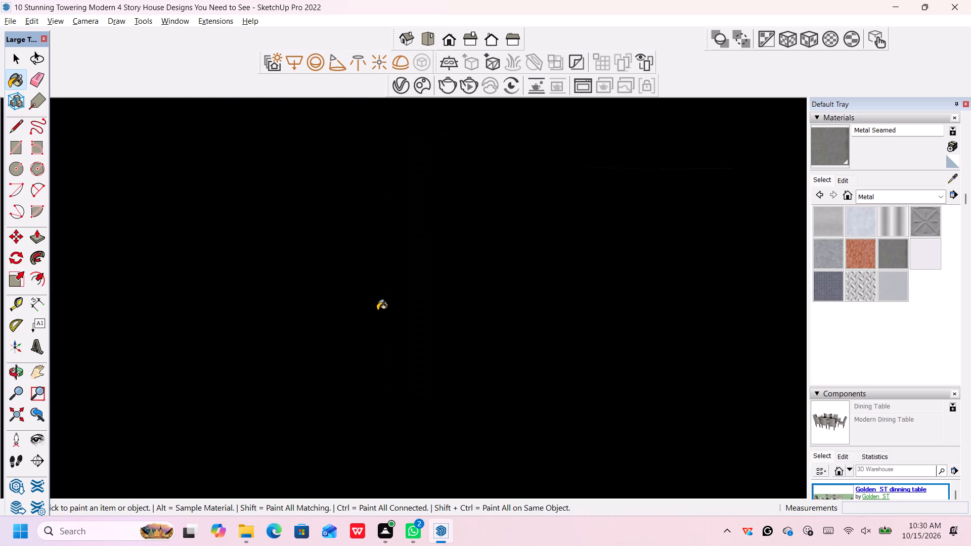
{"action": "scroll", "coordinate": [377, 311], "scroll_direction": "down", "scroll_amount": 20}
{"action": "scroll", "coordinate": [375, 312], "scroll_direction": "up", "scroll_amount": 1}
{"action": "scroll", "coordinate": [375, 312], "scroll_direction": "down", "scroll_amount": 6}
{"action": "scroll", "coordinate": [375, 312], "scroll_direction": "down", "scroll_amount": 20}
{"action": "scroll", "coordinate": [375, 312], "scroll_direction": "down", "scroll_amount": 19}
{"action": "scroll", "coordinate": [375, 312], "scroll_direction": "down", "scroll_amount": 20}
{"action": "scroll", "coordinate": [375, 312], "scroll_direction": "down", "scroll_amount": 14}
{"action": "scroll", "coordinate": [375, 312], "scroll_direction": "down", "scroll_amount": 15}
{"action": "scroll", "coordinate": [375, 312], "scroll_direction": "down", "scroll_amount": 18}
{"action": "scroll", "coordinate": [375, 312], "scroll_direction": "down", "scroll_amount": 14}
{"action": "scroll", "coordinate": [375, 312], "scroll_direction": "down", "scroll_amount": 14}
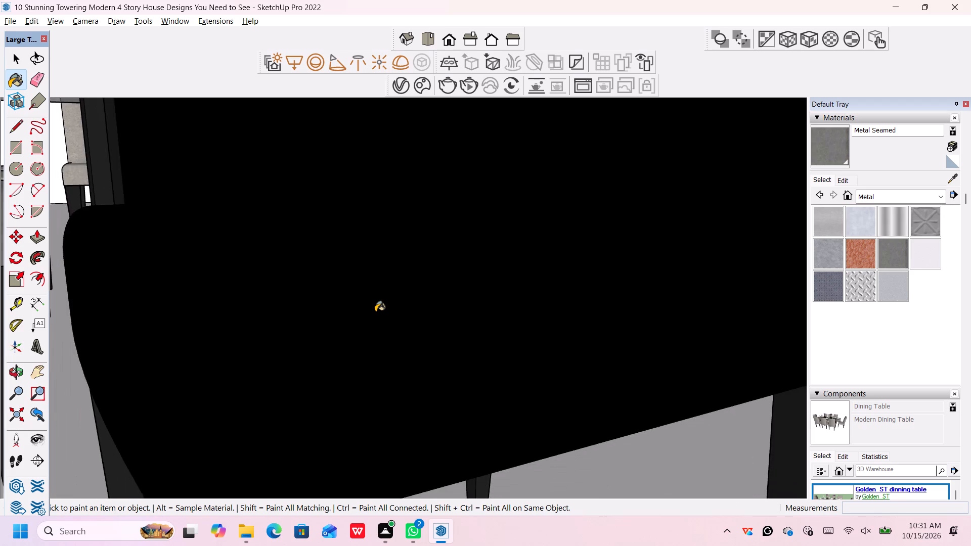
{"action": "scroll", "coordinate": [375, 312], "scroll_direction": "down", "scroll_amount": 9}
{"action": "scroll", "coordinate": [375, 312], "scroll_direction": "down", "scroll_amount": 16}
{"action": "scroll", "coordinate": [381, 298], "scroll_direction": "down", "scroll_amount": 8}
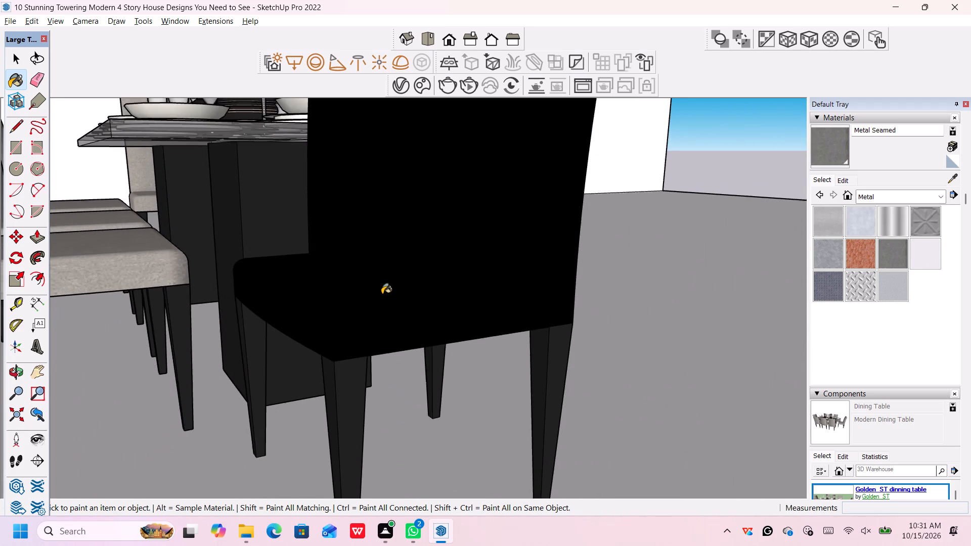
{"action": "scroll", "coordinate": [382, 294], "scroll_direction": "down", "scroll_amount": 17}
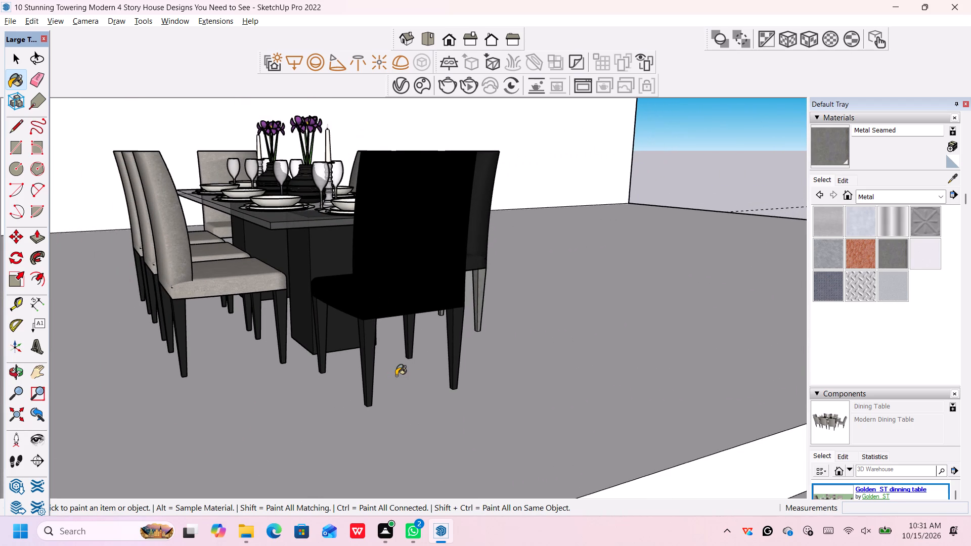
{"action": "scroll", "coordinate": [396, 376], "scroll_direction": "up", "scroll_amount": 1}
{"action": "scroll", "coordinate": [383, 345], "scroll_direction": "down", "scroll_amount": 3}
{"action": "middle_click_drag", "start_coordinate": [384, 345], "coordinate": [382, 328]}
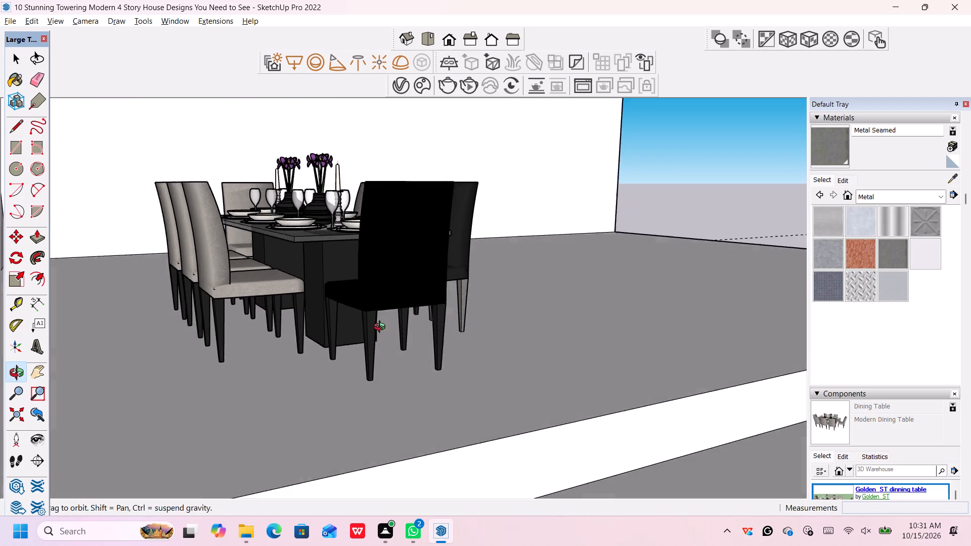
{"action": "middle_click_drag", "start_coordinate": [382, 328], "coordinate": [342, 304]}
{"action": "scroll", "coordinate": [342, 304], "scroll_direction": "up", "scroll_amount": 6}
{"action": "middle_click", "coordinate": [342, 304]}
{"action": "scroll", "coordinate": [347, 308], "scroll_direction": "up", "scroll_amount": 4}
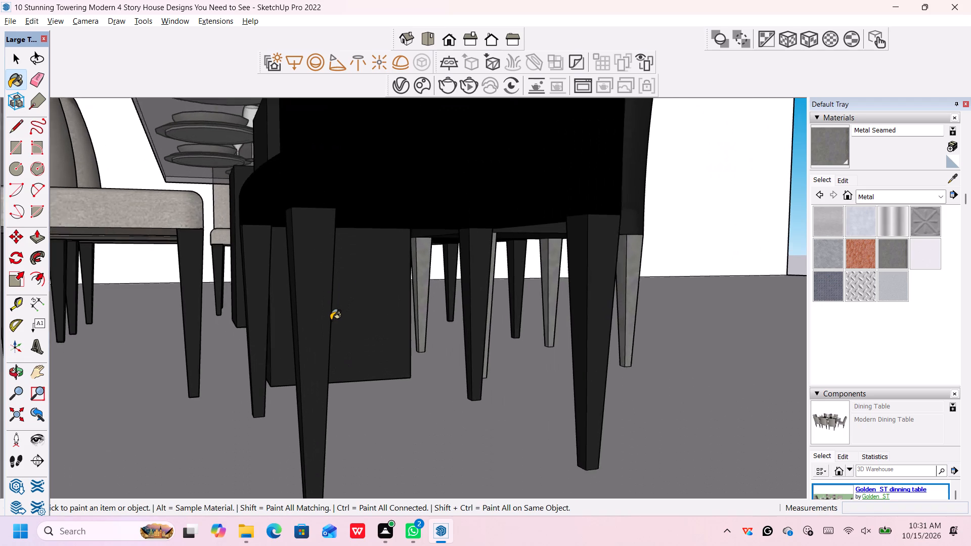
{"action": "scroll", "coordinate": [331, 320], "scroll_direction": "up", "scroll_amount": 1}
{"action": "left_click", "coordinate": [325, 321]}
Paint the outer side face and the front face of that same end chair back leg with Metal Seamed.
{"action": "scroll", "coordinate": [300, 312], "scroll_direction": "down", "scroll_amount": 9}
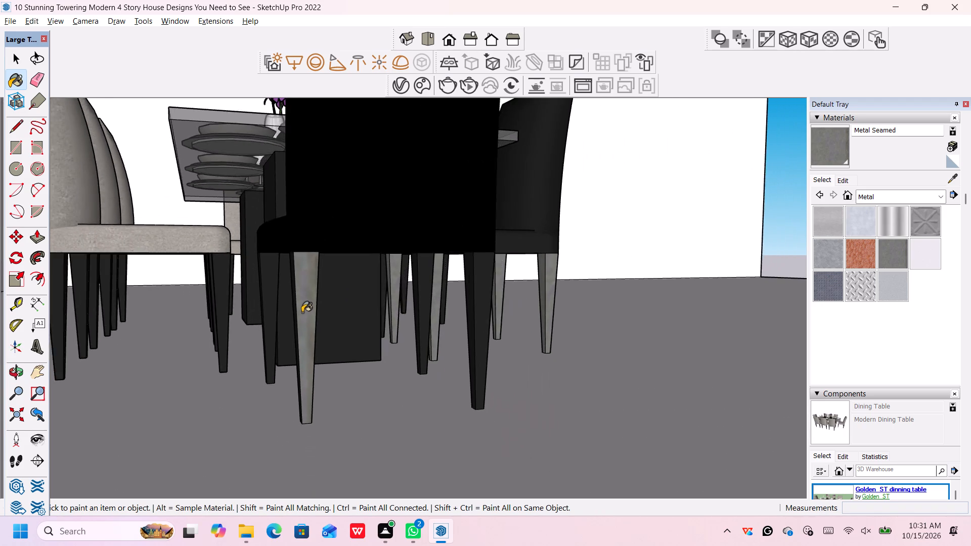
{"action": "middle_click_drag", "start_coordinate": [302, 312], "coordinate": [421, 326]}
{"action": "scroll", "coordinate": [421, 326], "scroll_direction": "up", "scroll_amount": 3}
{"action": "left_click", "coordinate": [439, 314]}
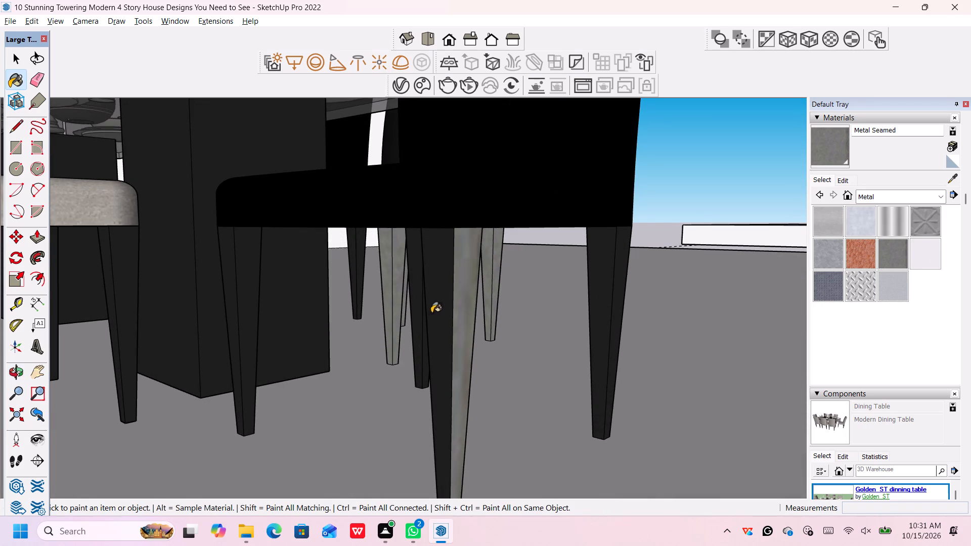
{"action": "middle_click_drag", "start_coordinate": [430, 312], "coordinate": [622, 326]}
{"action": "middle_click", "coordinate": [622, 326]}
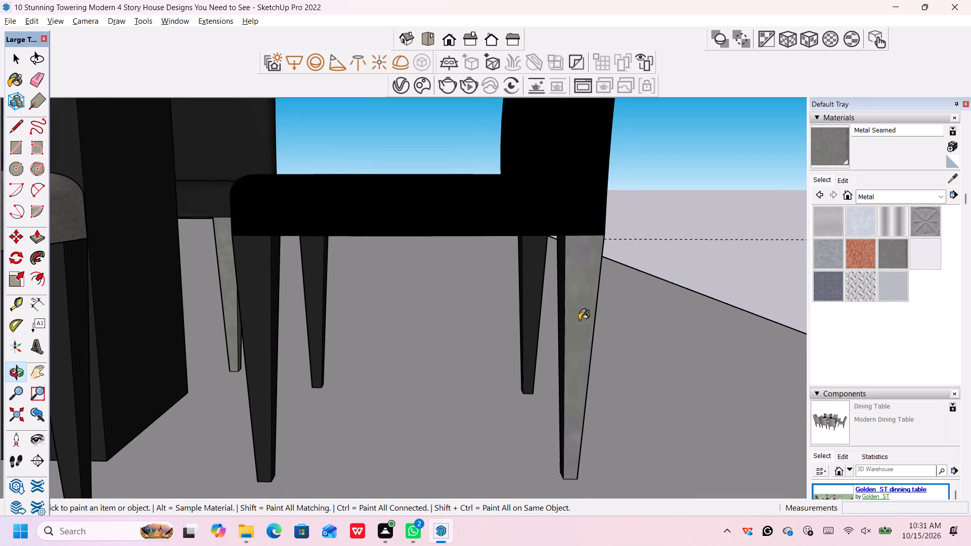
{"action": "left_click", "coordinate": [562, 310]}
Paint the inner, front and rear faces of the end chair's other back leg with Metal Seamed.
{"action": "left_click", "coordinate": [533, 293]}
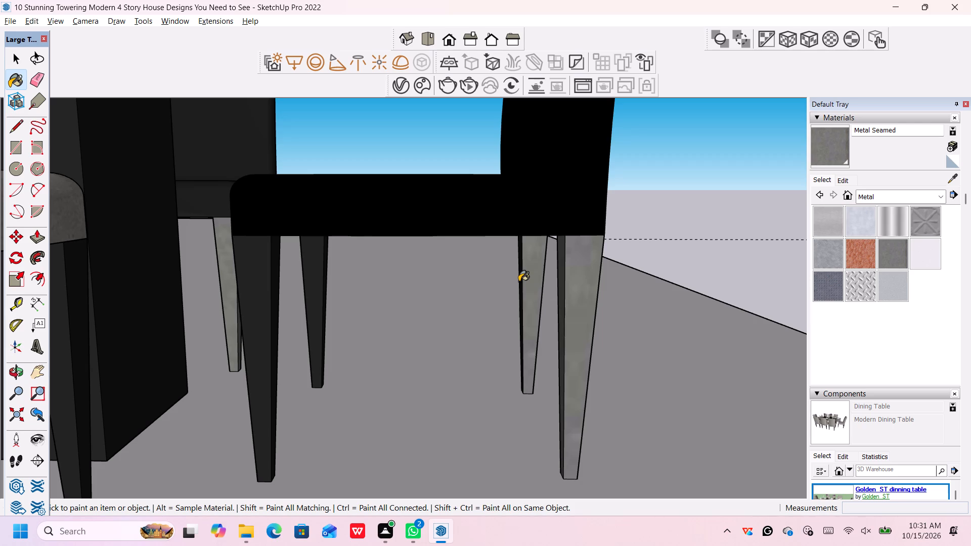
{"action": "left_click", "coordinate": [520, 283]}
{"action": "scroll", "coordinate": [520, 283], "scroll_direction": "down", "scroll_amount": 10}
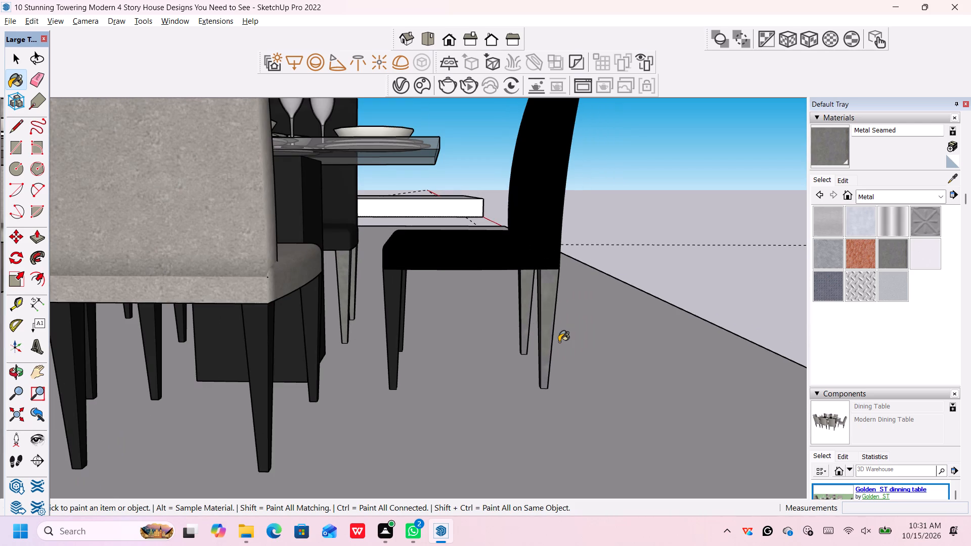
{"action": "scroll", "coordinate": [519, 356], "scroll_direction": "up", "scroll_amount": 1}
{"action": "middle_click_drag", "start_coordinate": [468, 349], "coordinate": [463, 351]}
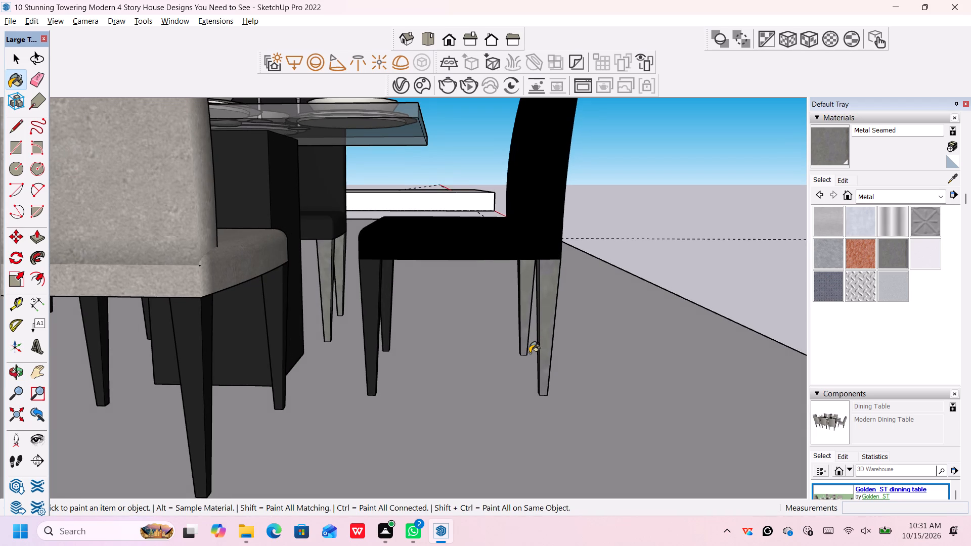
{"action": "scroll", "coordinate": [526, 352], "scroll_direction": "down", "scroll_amount": 5}
{"action": "scroll", "coordinate": [559, 329], "scroll_direction": "up", "scroll_amount": 20}
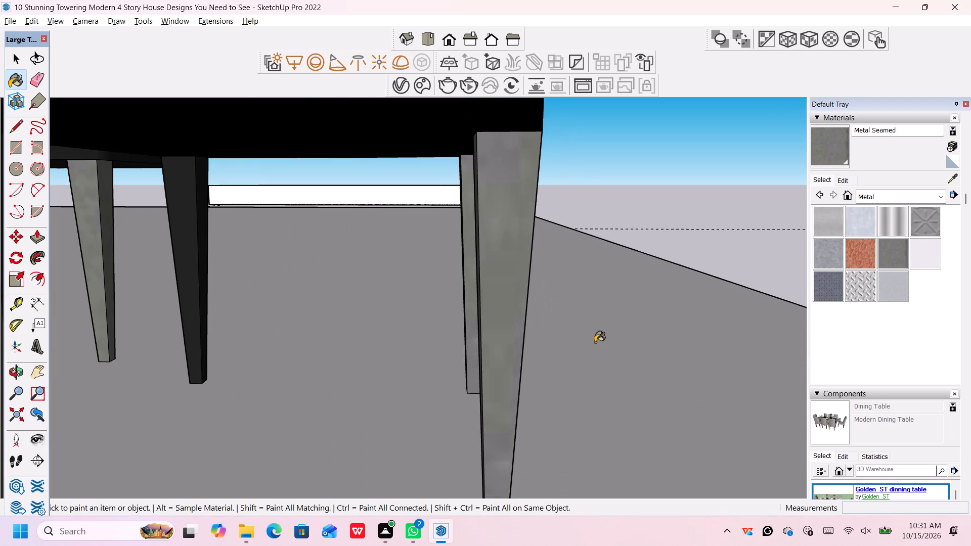
{"action": "middle_click_drag", "start_coordinate": [595, 343], "coordinate": [511, 353]}
{"action": "scroll", "coordinate": [439, 275], "scroll_direction": "down", "scroll_amount": 6}
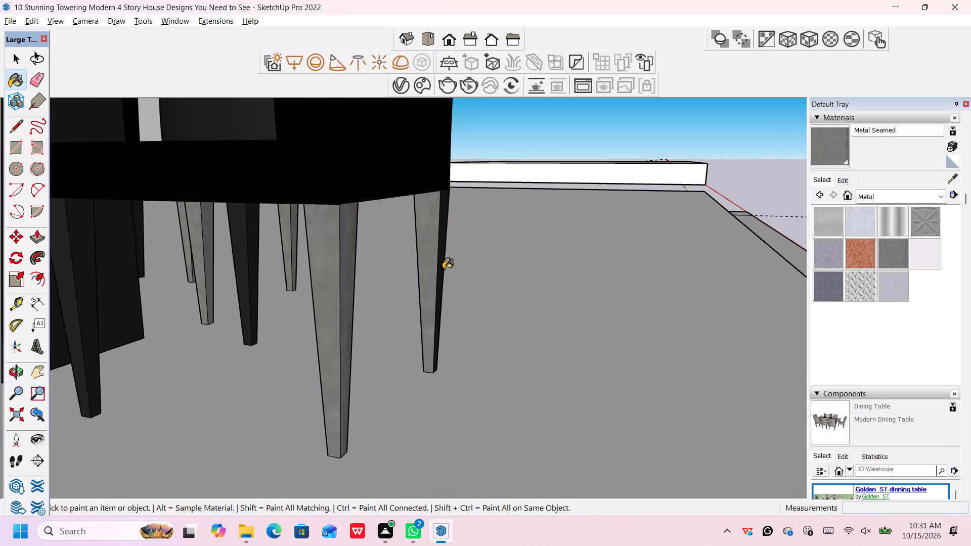
{"action": "left_click", "coordinate": [439, 268]}
Paint the outer side face of that back leg and the inner side face of the opposite back leg with Metal Seamed.
{"action": "scroll", "coordinate": [440, 268], "scroll_direction": "down", "scroll_amount": 7}
{"action": "middle_click_drag", "start_coordinate": [452, 272], "coordinate": [444, 278]}
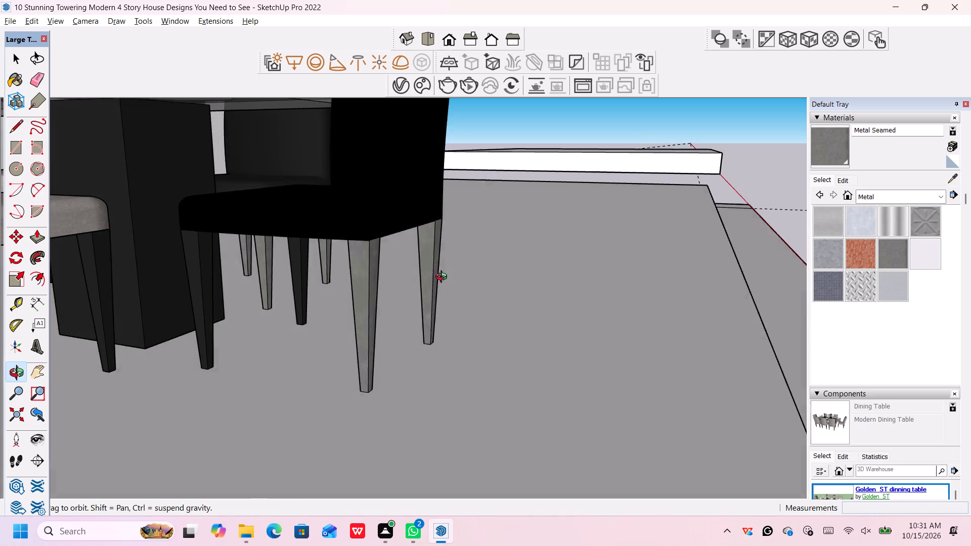
{"action": "middle_click_drag", "start_coordinate": [444, 278], "coordinate": [217, 295]}
{"action": "middle_click_drag", "start_coordinate": [207, 295], "coordinate": [142, 295]}
{"action": "scroll", "coordinate": [169, 272], "scroll_direction": "up", "scroll_amount": 4}
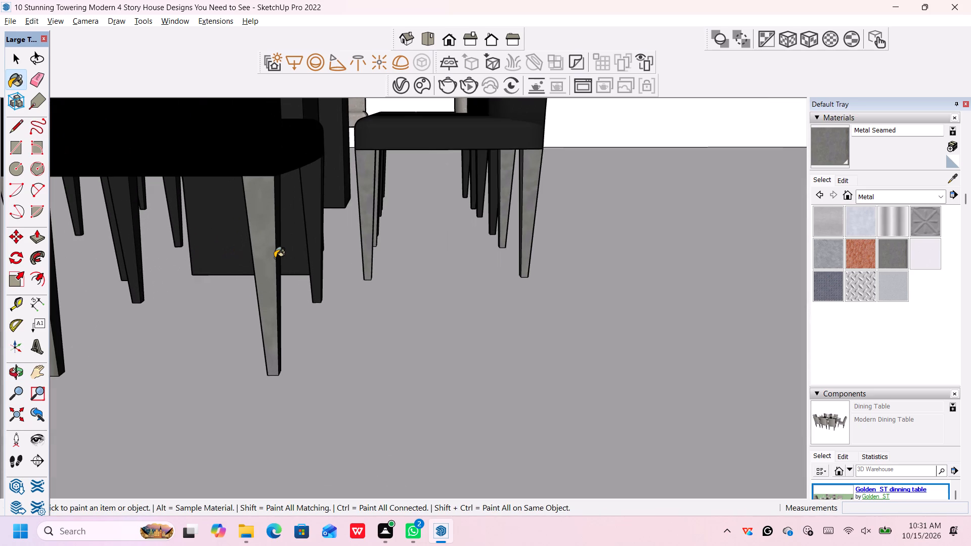
{"action": "left_click", "coordinate": [277, 260]}
{"action": "scroll", "coordinate": [275, 261], "scroll_direction": "down", "scroll_amount": 5}
{"action": "scroll", "coordinate": [139, 290], "scroll_direction": "up", "scroll_amount": 1}
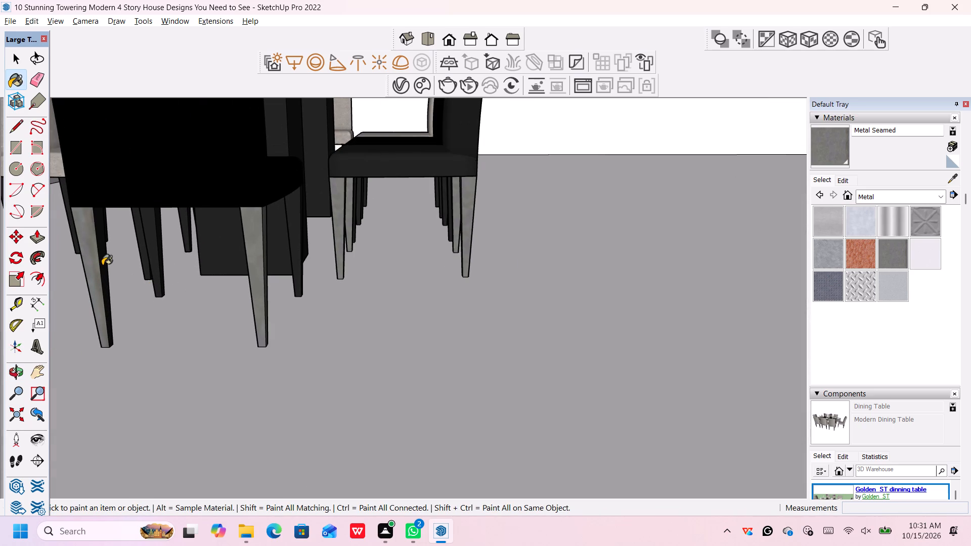
{"action": "left_click", "coordinate": [102, 265]}
Paint the rear faces of the end chair's front legs, plus the inner face of the one farther from the side chair, with Metal Seamed.
{"action": "left_click", "coordinate": [150, 235]}
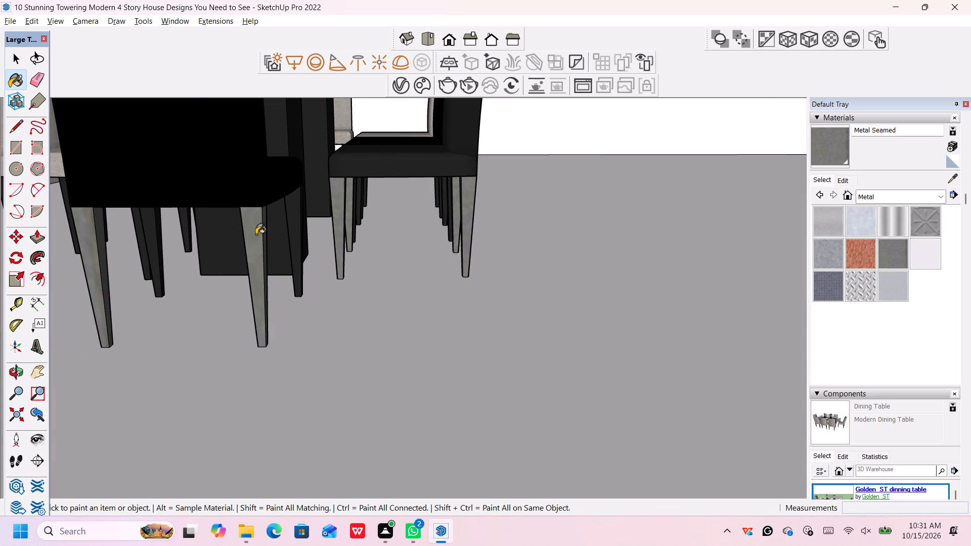
{"action": "left_click", "coordinate": [295, 248]}
{"action": "scroll", "coordinate": [206, 254], "scroll_direction": "up", "scroll_amount": 5}
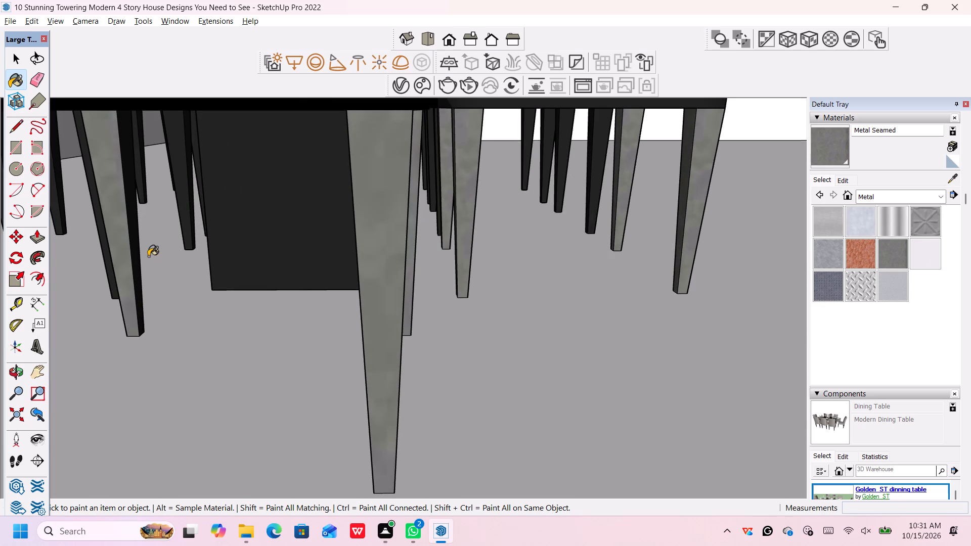
{"action": "left_click", "coordinate": [133, 243]}
Paint the outer side face of the end chair's front leg nearest the painted side chair with Metal Seamed.
{"action": "scroll", "coordinate": [259, 253], "scroll_direction": "down", "scroll_amount": 7}
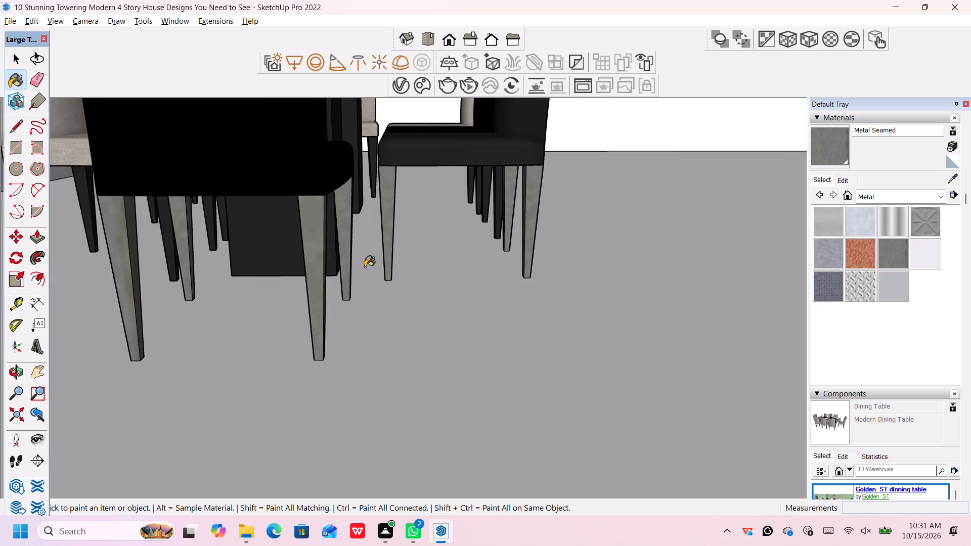
{"action": "middle_click_drag", "start_coordinate": [363, 267], "coordinate": [120, 314]}
{"action": "scroll", "coordinate": [320, 284], "scroll_direction": "up", "scroll_amount": 1}
{"action": "left_click", "coordinate": [280, 199]}
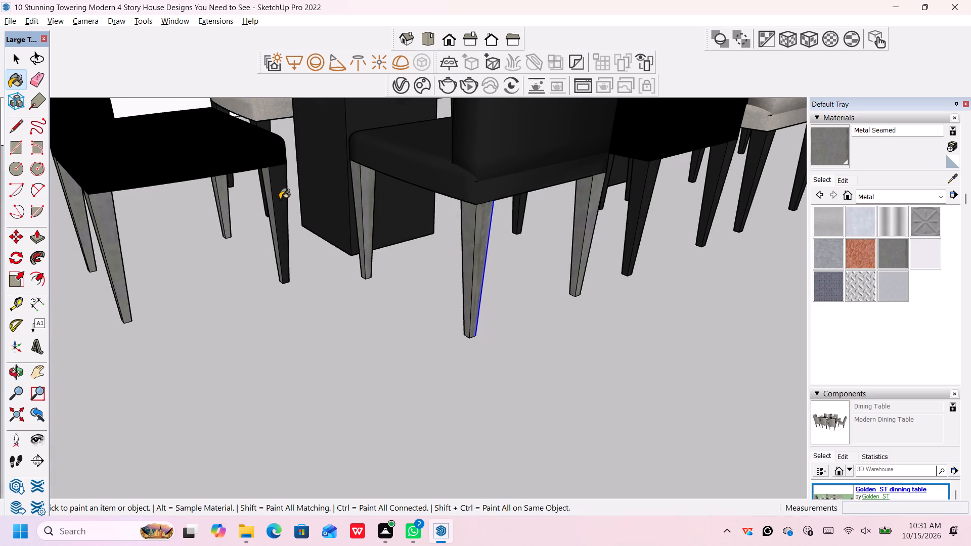
{"action": "scroll", "coordinate": [280, 199], "scroll_direction": "down", "scroll_amount": 13}
{"action": "scroll", "coordinate": [149, 235], "scroll_direction": "up", "scroll_amount": 4}
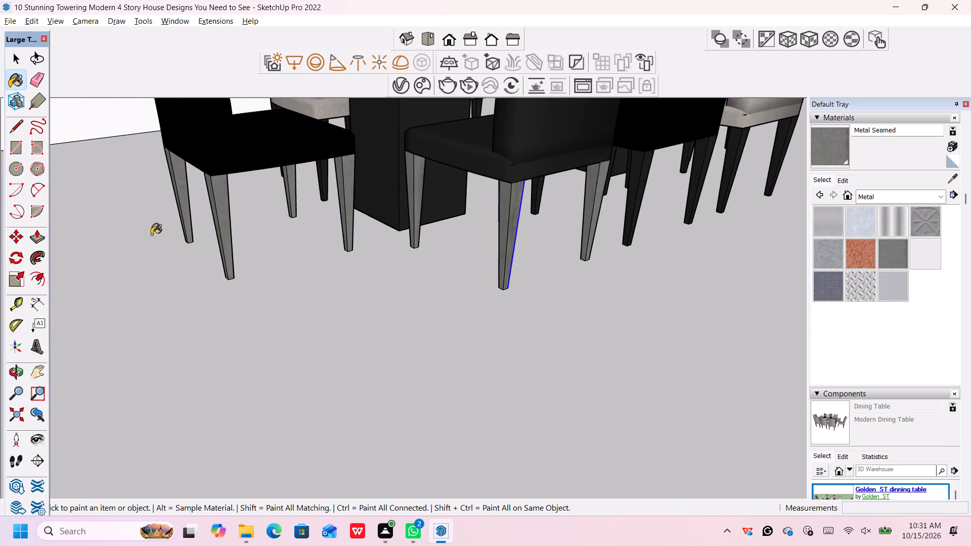
Paint the outer side face of the end chair's front leg nearest the beige chairs and the inner side face of its opposite front leg with Metal Seamed.
{"action": "scroll", "coordinate": [154, 232], "scroll_direction": "down", "scroll_amount": 2}
{"action": "middle_click_drag", "start_coordinate": [194, 244], "coordinate": [311, 255]}
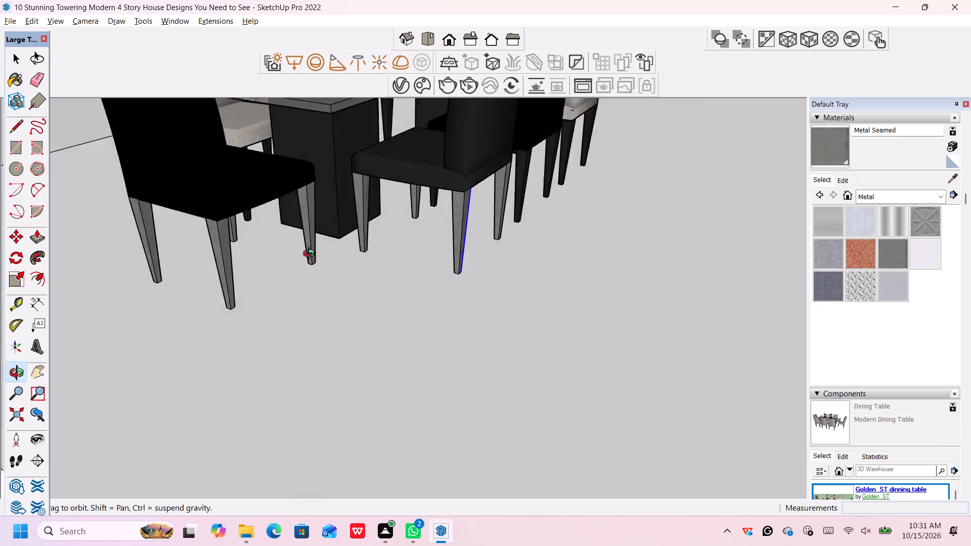
{"action": "middle_click_drag", "start_coordinate": [311, 255], "coordinate": [442, 256]}
{"action": "middle_click_drag", "start_coordinate": [118, 268], "coordinate": [339, 280]}
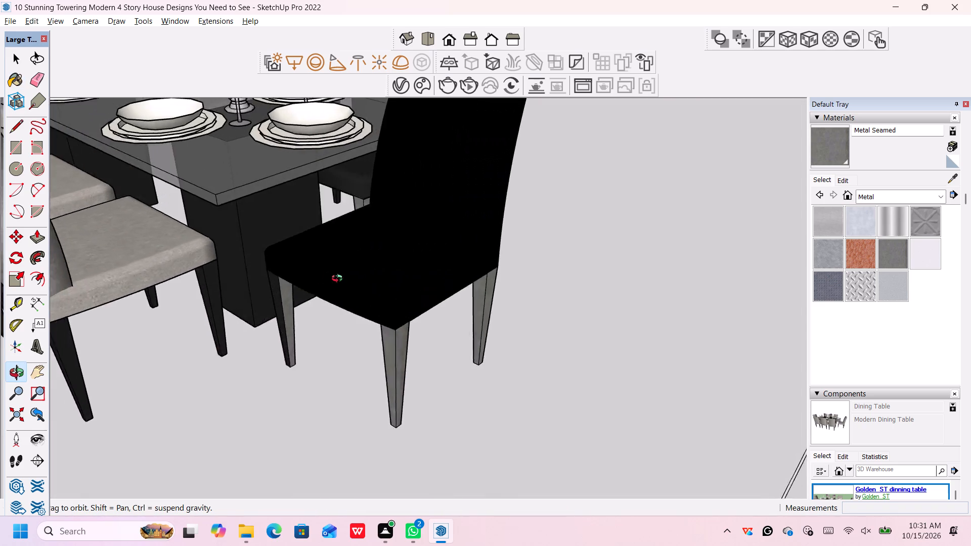
{"action": "middle_click_drag", "start_coordinate": [339, 280], "coordinate": [378, 280]}
{"action": "middle_click", "coordinate": [384, 280]}
{"action": "left_click", "coordinate": [323, 312]}
{"action": "middle_click_drag", "start_coordinate": [369, 363], "coordinate": [369, 360]}
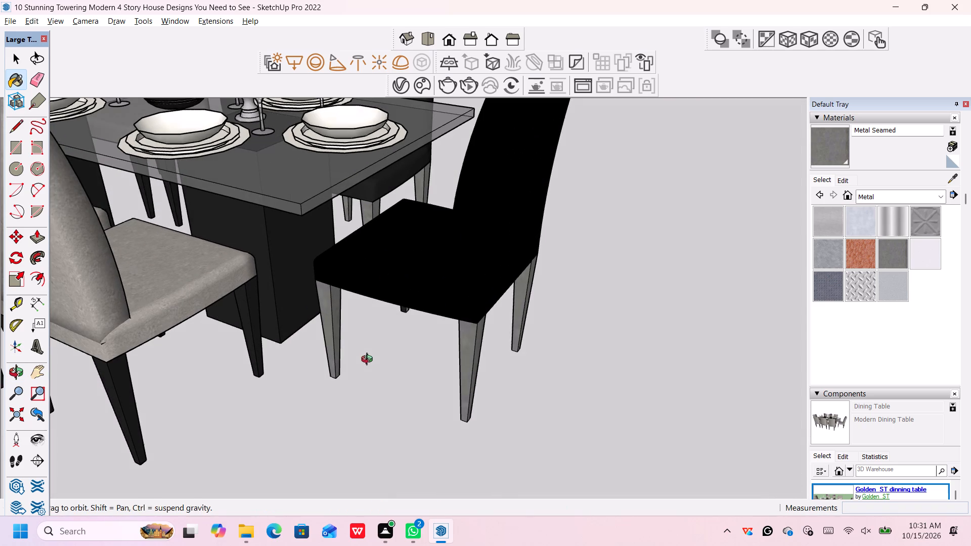
{"action": "middle_click_drag", "start_coordinate": [369, 360], "coordinate": [391, 314]}
{"action": "left_click", "coordinate": [405, 284]}
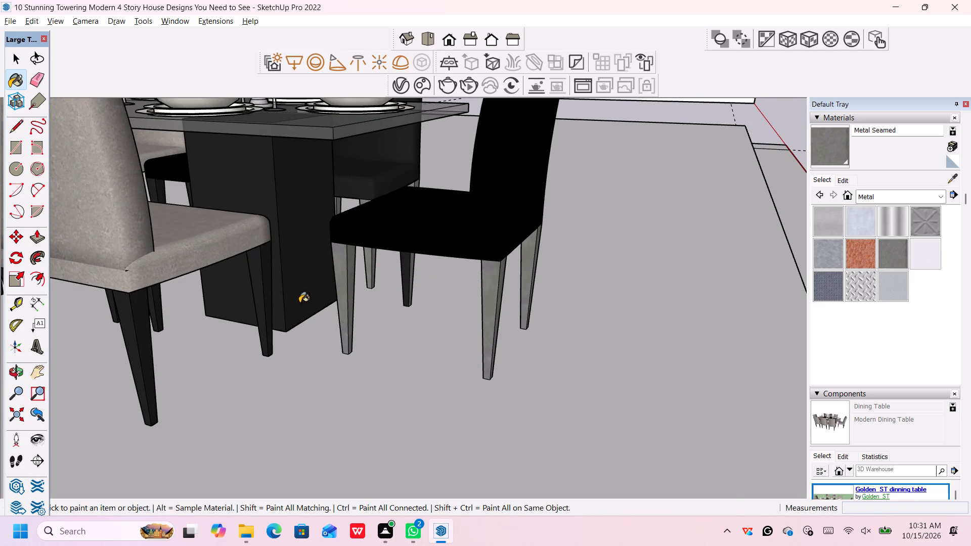
Paint the table-facing front faces of the end chair's two front legs with Metal Seamed.
{"action": "scroll", "coordinate": [299, 303], "scroll_direction": "down", "scroll_amount": 4}
{"action": "scroll", "coordinate": [304, 301], "scroll_direction": "up", "scroll_amount": 7}
{"action": "middle_click_drag", "start_coordinate": [310, 304], "coordinate": [444, 320]}
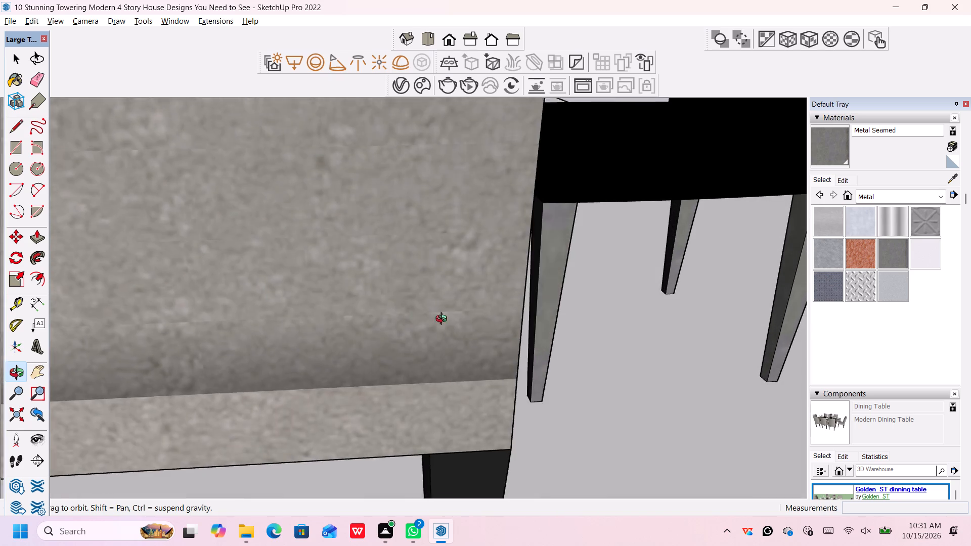
{"action": "middle_click_drag", "start_coordinate": [444, 320], "coordinate": [431, 316]}
{"action": "scroll", "coordinate": [462, 279], "scroll_direction": "up", "scroll_amount": 2}
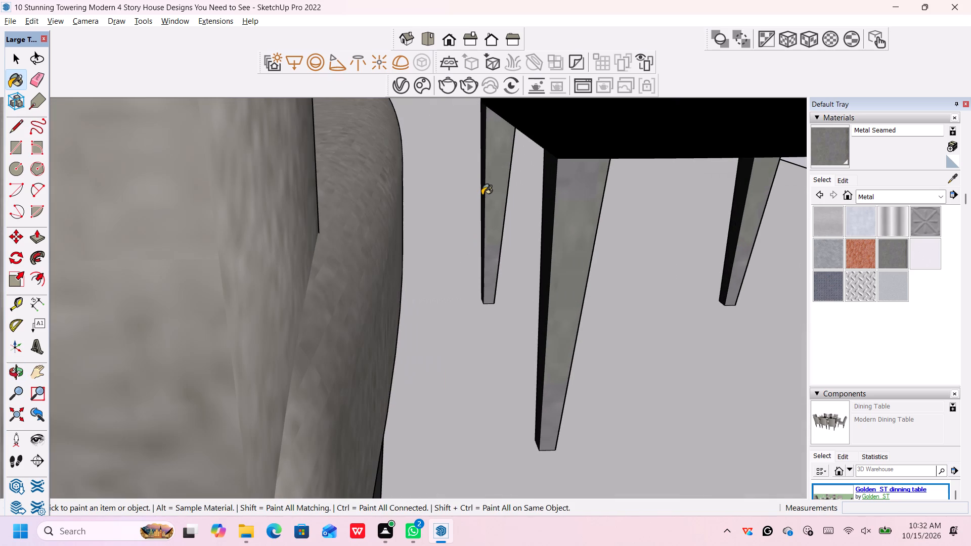
{"action": "left_click", "coordinate": [483, 195]}
{"action": "left_click", "coordinate": [548, 221]}
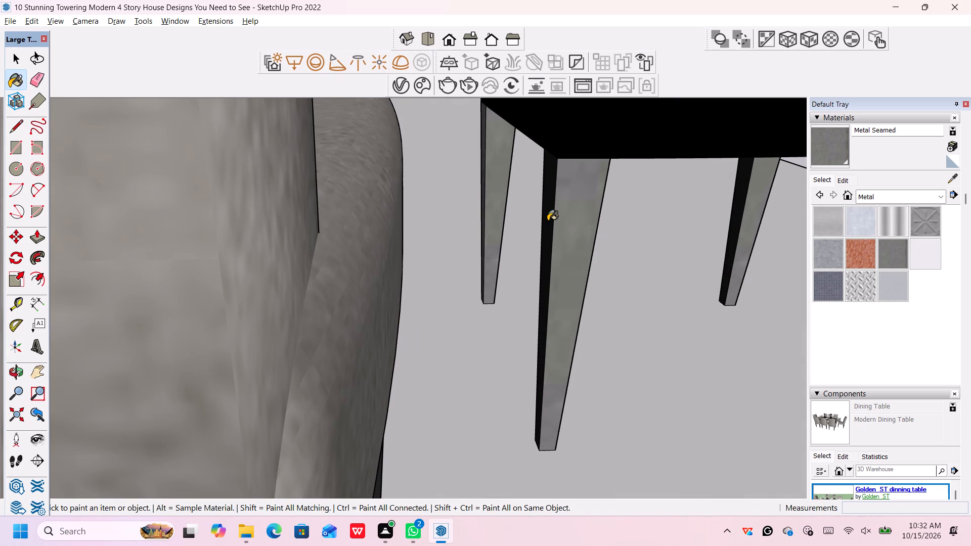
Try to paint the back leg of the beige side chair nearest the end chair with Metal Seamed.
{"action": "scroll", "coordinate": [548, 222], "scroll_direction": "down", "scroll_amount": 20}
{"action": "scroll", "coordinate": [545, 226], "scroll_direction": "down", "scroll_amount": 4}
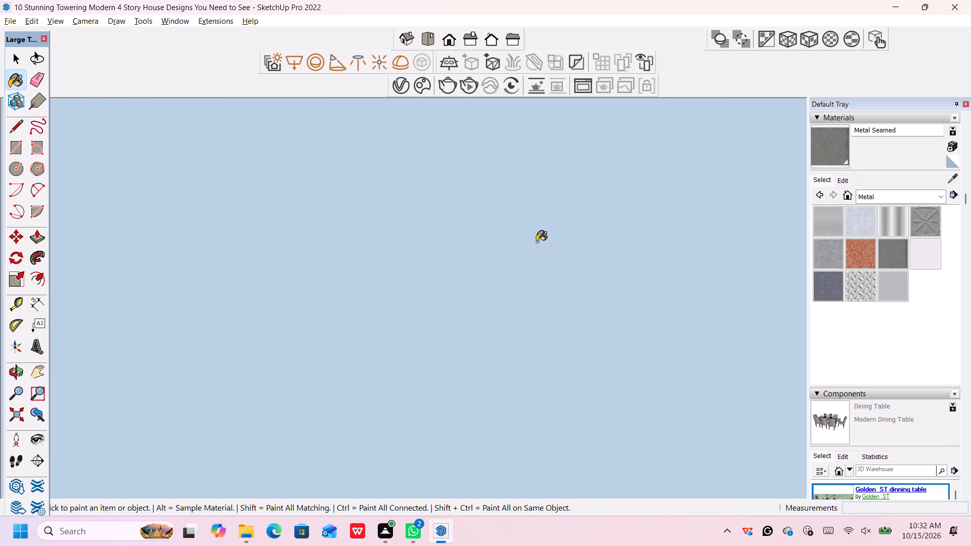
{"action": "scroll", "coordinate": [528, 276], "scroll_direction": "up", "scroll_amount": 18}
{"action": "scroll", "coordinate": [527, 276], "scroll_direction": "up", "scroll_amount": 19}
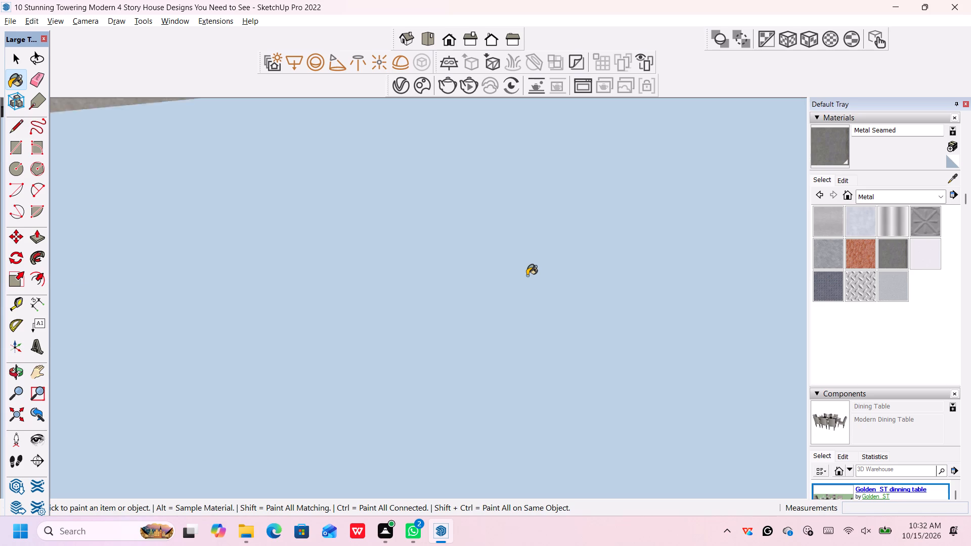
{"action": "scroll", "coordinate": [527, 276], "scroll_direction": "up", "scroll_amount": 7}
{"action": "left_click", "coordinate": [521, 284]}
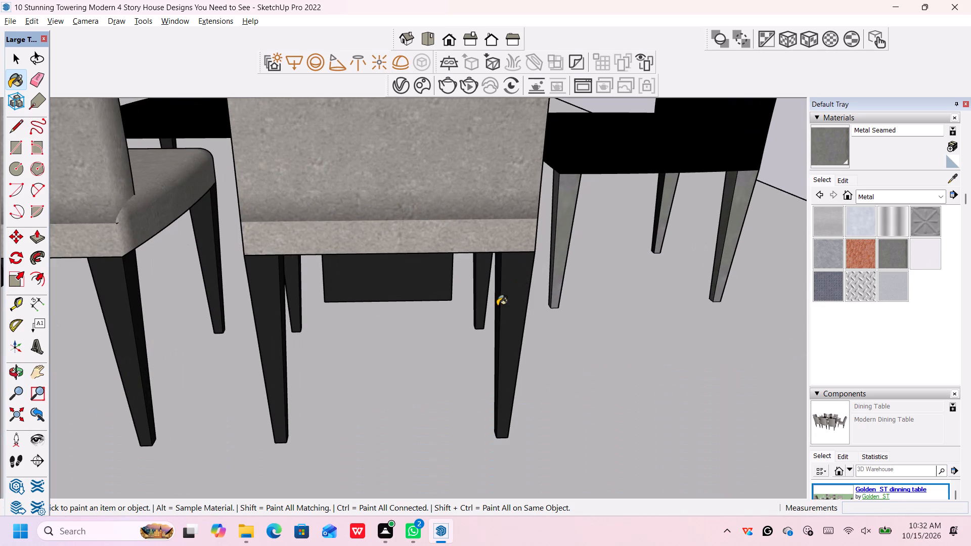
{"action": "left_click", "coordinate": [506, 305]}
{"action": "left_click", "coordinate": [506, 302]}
Examine the end chair's legs from the side and rear, and the whole dining set, for unpainted faces.
{"action": "scroll", "coordinate": [543, 369], "scroll_direction": "up", "scroll_amount": 3}
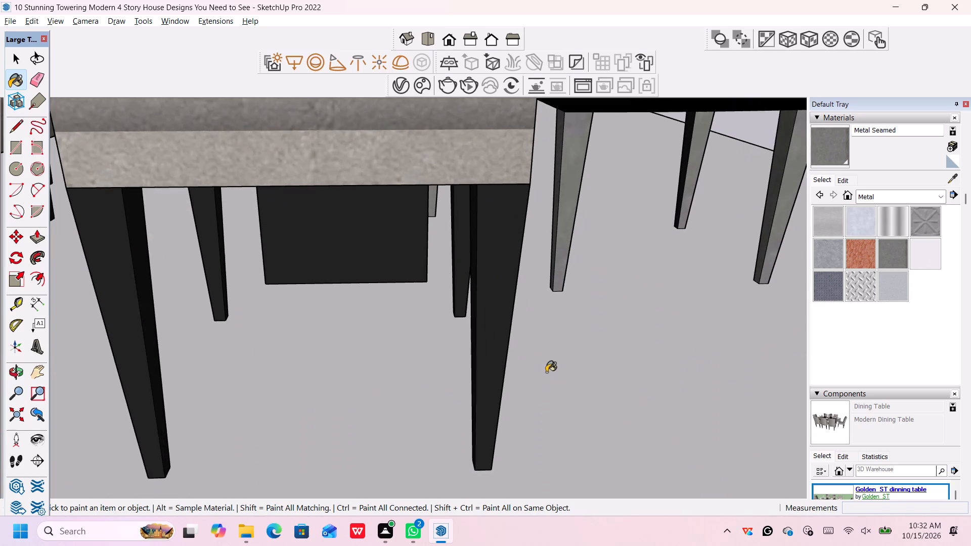
{"action": "middle_click_drag", "start_coordinate": [556, 380], "coordinate": [479, 362]}
{"action": "middle_click_drag", "start_coordinate": [479, 362], "coordinate": [393, 347]}
{"action": "scroll", "coordinate": [382, 315], "scroll_direction": "down", "scroll_amount": 5}
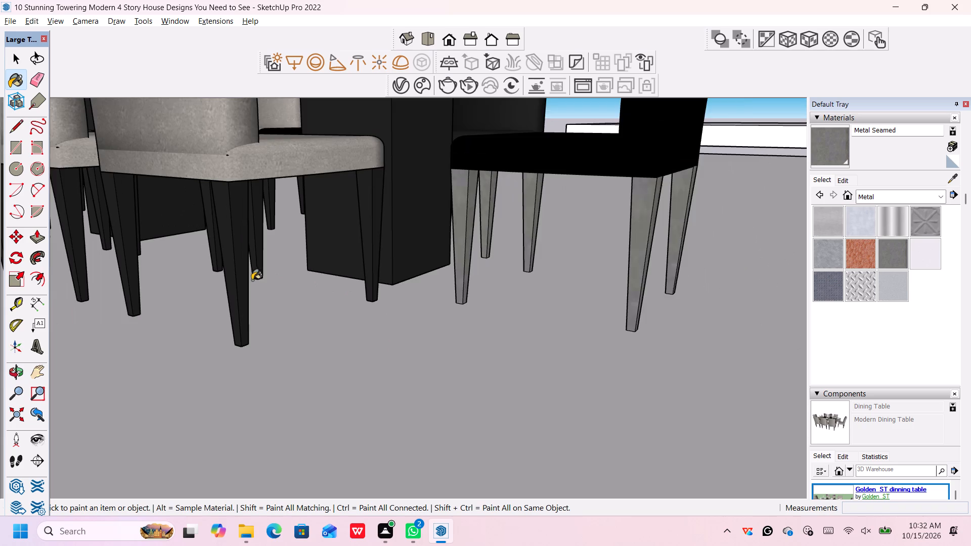
{"action": "scroll", "coordinate": [255, 276], "scroll_direction": "up", "scroll_amount": 1}
{"action": "scroll", "coordinate": [256, 276], "scroll_direction": "down", "scroll_amount": 10}
{"action": "scroll", "coordinate": [297, 277], "scroll_direction": "up", "scroll_amount": 3}
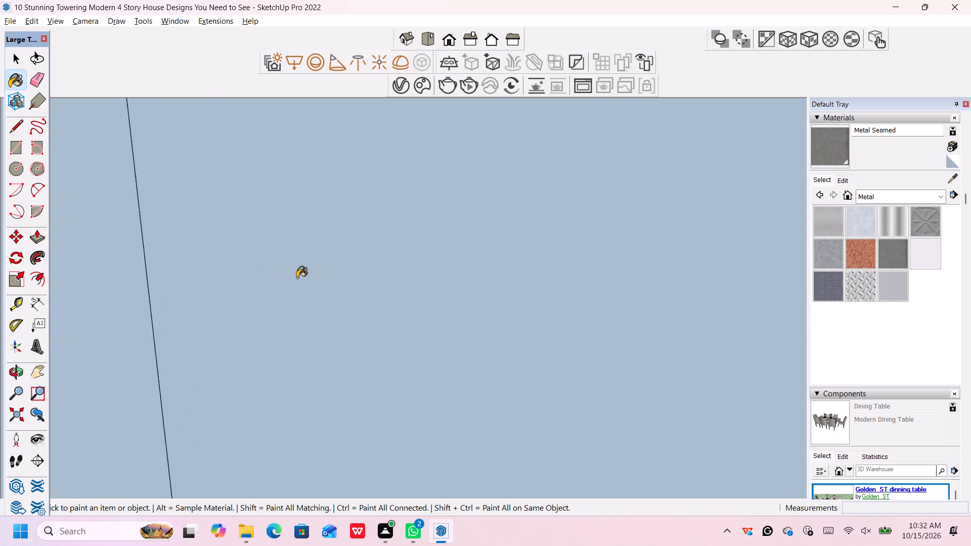
{"action": "scroll", "coordinate": [297, 278], "scroll_direction": "up", "scroll_amount": 1}
{"action": "scroll", "coordinate": [297, 279], "scroll_direction": "down", "scroll_amount": 6}
{"action": "scroll", "coordinate": [297, 279], "scroll_direction": "down", "scroll_amount": 20}
{"action": "scroll", "coordinate": [297, 279], "scroll_direction": "down", "scroll_amount": 1}
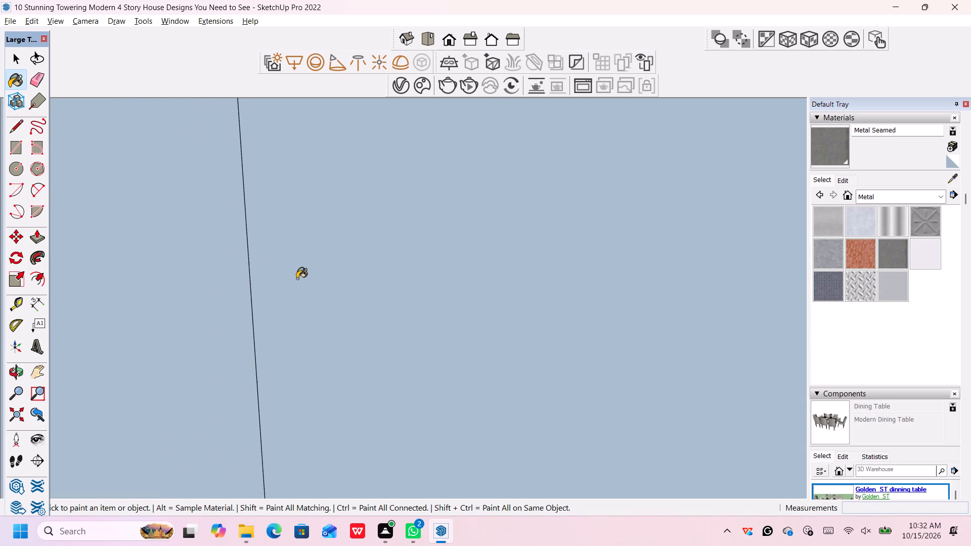
{"action": "scroll", "coordinate": [297, 279], "scroll_direction": "down", "scroll_amount": 10}
{"action": "scroll", "coordinate": [297, 278], "scroll_direction": "up", "scroll_amount": 7}
{"action": "scroll", "coordinate": [297, 278], "scroll_direction": "up", "scroll_amount": 17}
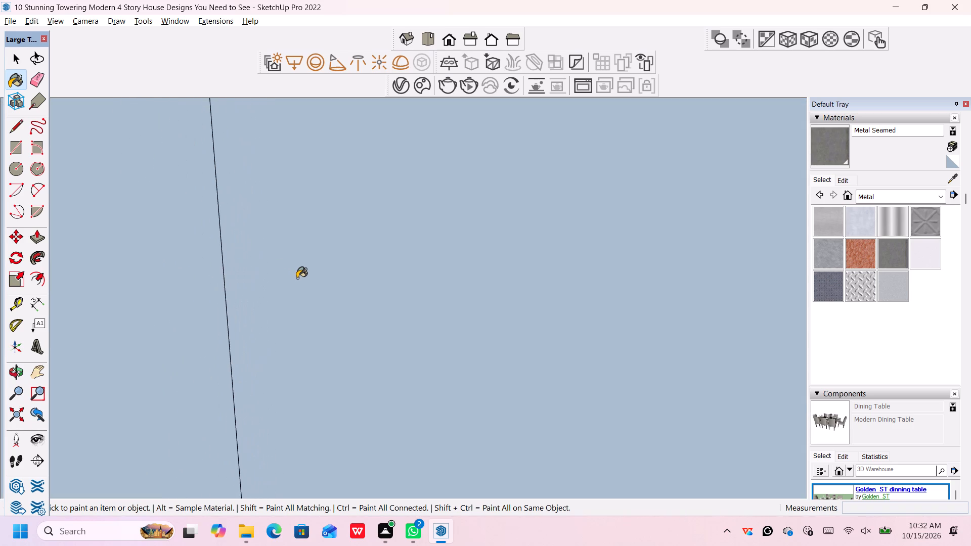
{"action": "scroll", "coordinate": [297, 278], "scroll_direction": "up", "scroll_amount": 18}
{"action": "scroll", "coordinate": [297, 277], "scroll_direction": "up", "scroll_amount": 15}
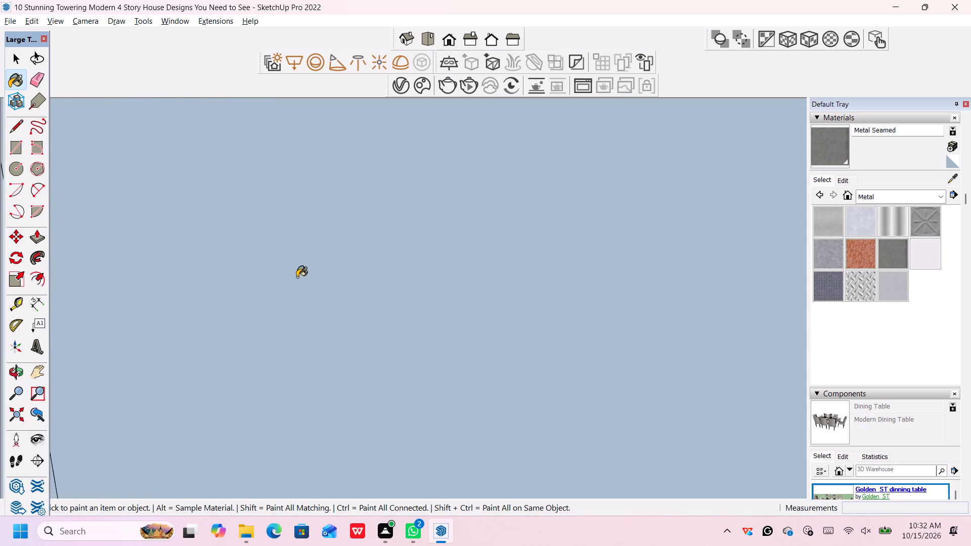
{"action": "scroll", "coordinate": [297, 277], "scroll_direction": "up", "scroll_amount": 20}
{"action": "scroll", "coordinate": [297, 277], "scroll_direction": "up", "scroll_amount": 5}
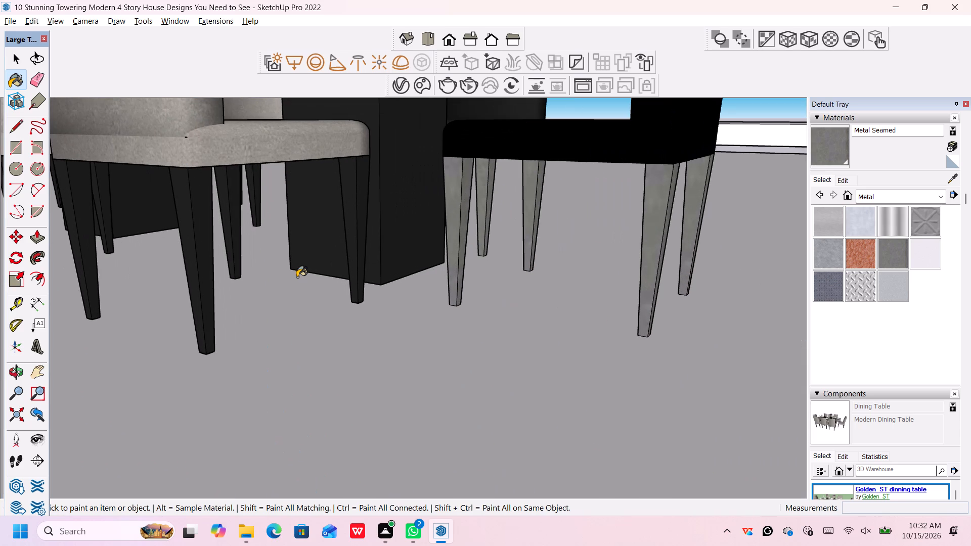
{"action": "middle_click_drag", "start_coordinate": [297, 278], "coordinate": [164, 323], "text": "shift"}
{"action": "scroll", "coordinate": [232, 306], "scroll_direction": "down", "scroll_amount": 4}
{"action": "middle_click_drag", "start_coordinate": [441, 332], "coordinate": [238, 399]}
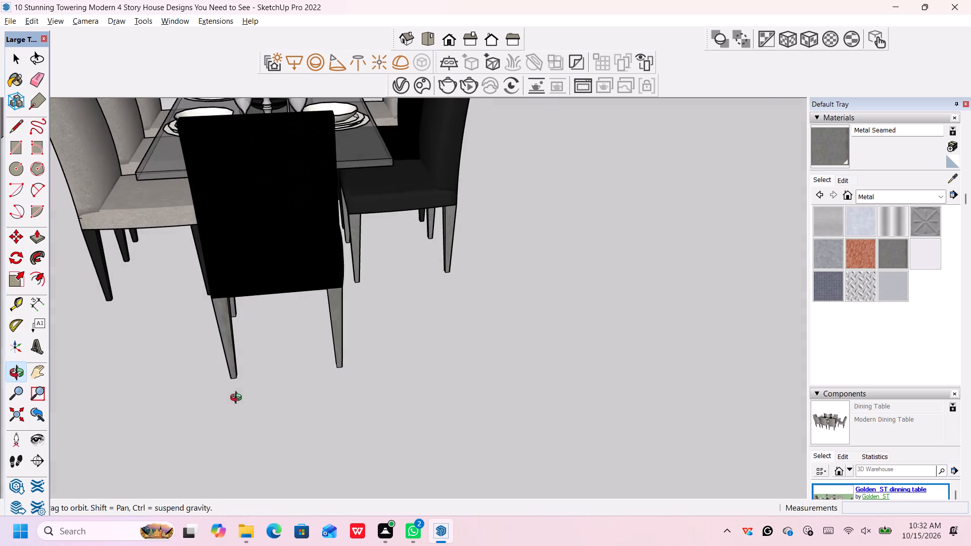
{"action": "middle_click_drag", "start_coordinate": [238, 399], "coordinate": [224, 394]}
{"action": "scroll", "coordinate": [230, 384], "scroll_direction": "down", "scroll_amount": 7}
{"action": "scroll", "coordinate": [313, 397], "scroll_direction": "down", "scroll_amount": 3}
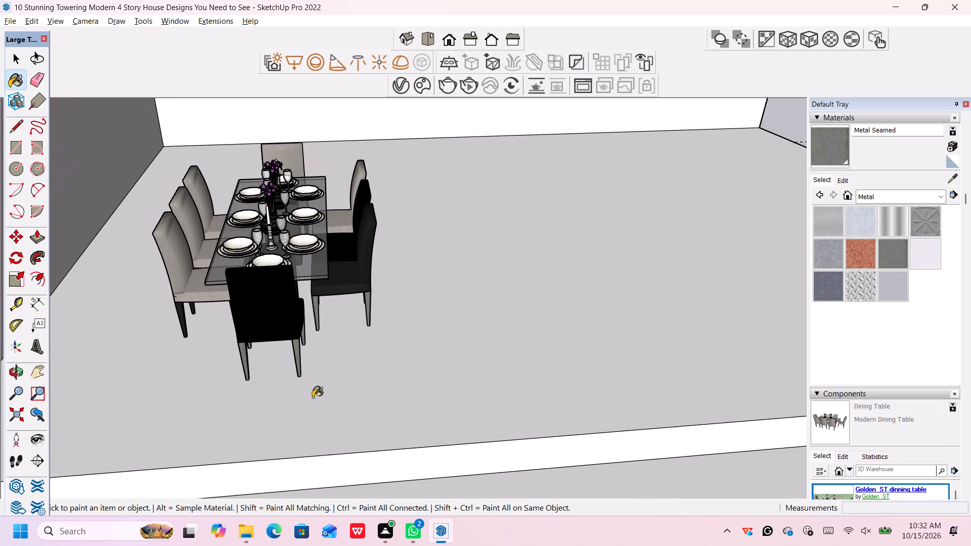
{"action": "middle_click_drag", "start_coordinate": [316, 406], "coordinate": [279, 371]}
{"action": "middle_click", "coordinate": [279, 371]}
Leave the Paint Bucket and clear the selection of the side chair's leg edge.
{"action": "key", "text": "space"}
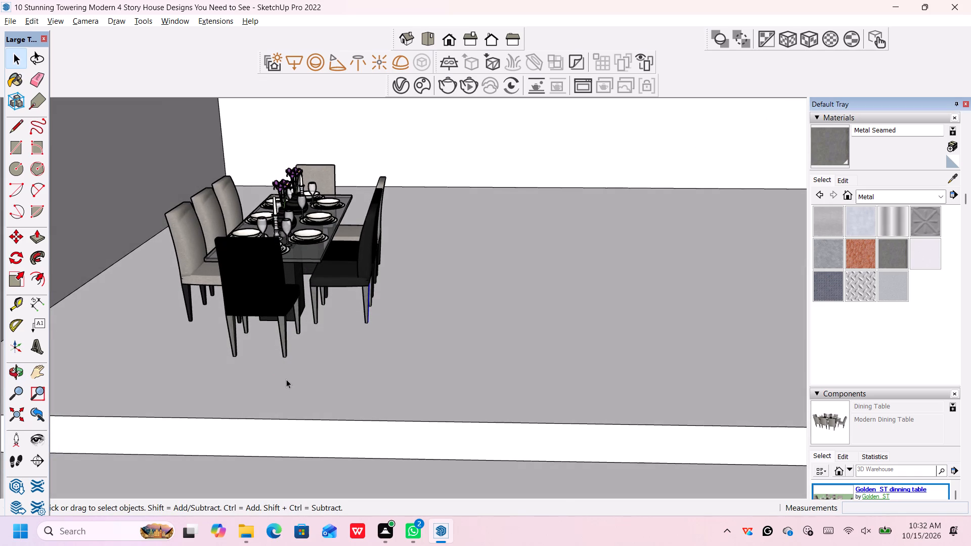
{"action": "scroll", "coordinate": [274, 442], "scroll_direction": "down", "scroll_amount": 13}
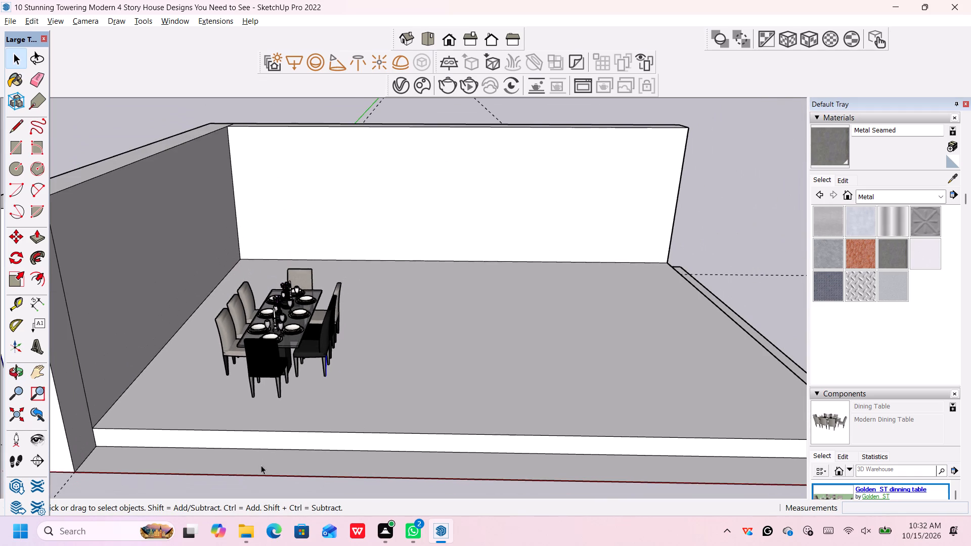
{"action": "left_click", "coordinate": [254, 487]}
Examine the dining set from several angles for chairs whose legs still need the metal finish.
{"action": "scroll", "coordinate": [317, 358], "scroll_direction": "up", "scroll_amount": 5}
{"action": "scroll", "coordinate": [322, 364], "scroll_direction": "down", "scroll_amount": 2}
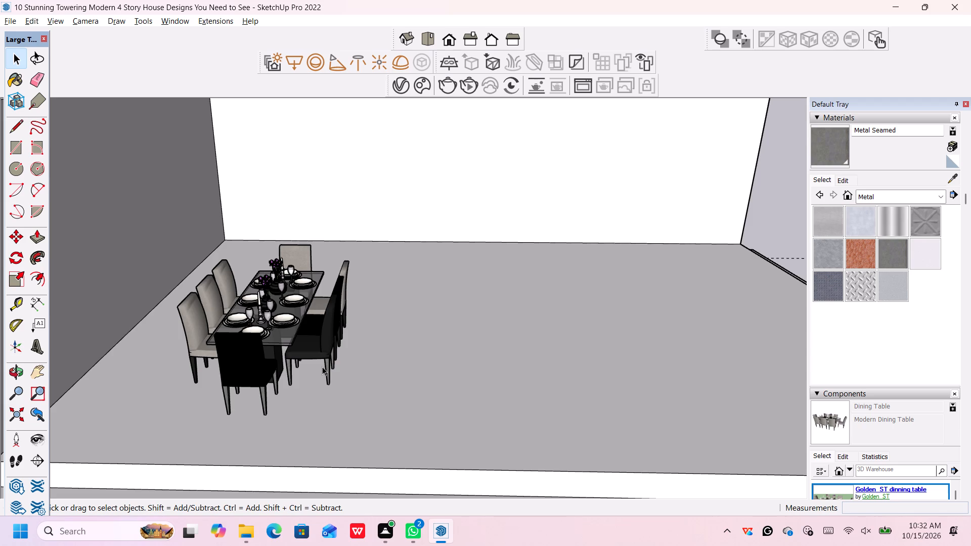
{"action": "middle_click", "coordinate": [416, 404]}
{"action": "middle_click_drag", "start_coordinate": [413, 404], "coordinate": [367, 377]}
{"action": "middle_click_drag", "start_coordinate": [367, 377], "coordinate": [372, 381], "text": "shift"}
{"action": "scroll", "coordinate": [329, 354], "scroll_direction": "down", "scroll_amount": 4}
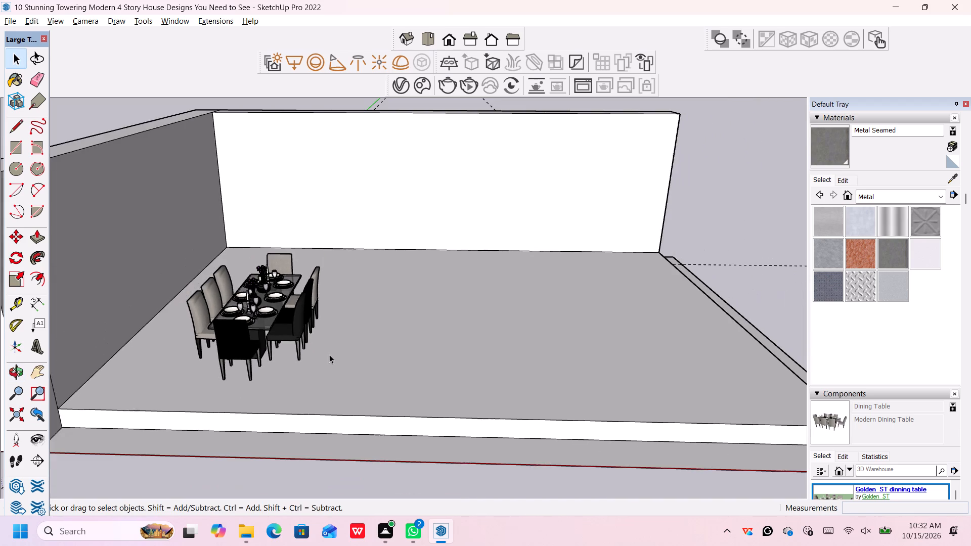
{"action": "middle_click_drag", "start_coordinate": [334, 357], "coordinate": [392, 422]}
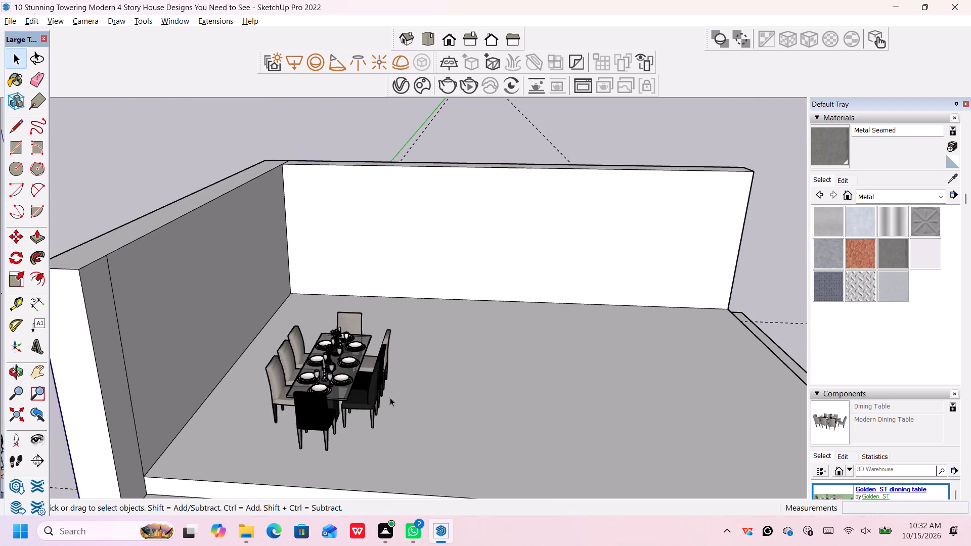
{"action": "scroll", "coordinate": [391, 392], "scroll_direction": "up", "scroll_amount": 4}
{"action": "middle_click_drag", "start_coordinate": [391, 405], "coordinate": [346, 393]}
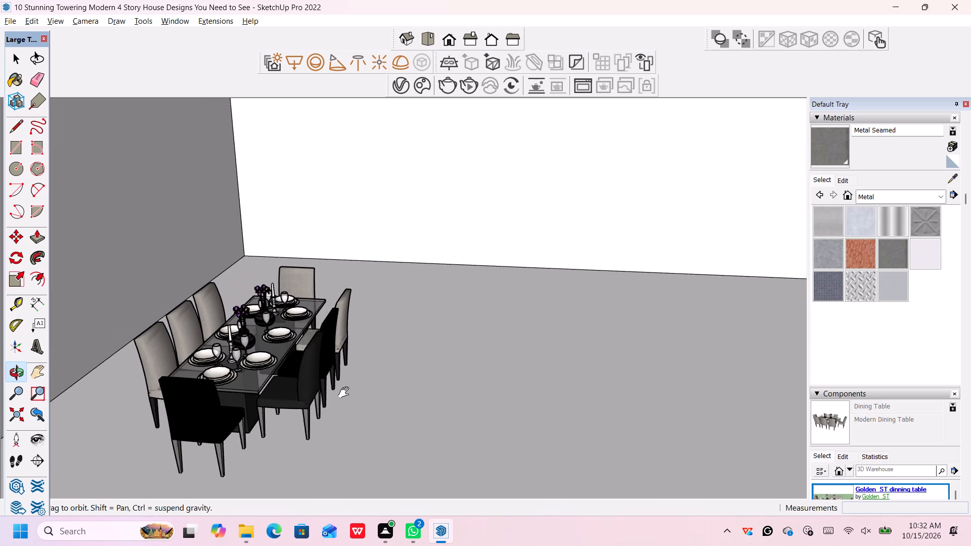
{"action": "middle_click_drag", "start_coordinate": [346, 393], "coordinate": [361, 390]}
{"action": "middle_click_drag", "start_coordinate": [362, 389], "coordinate": [379, 385], "text": "shift"}
{"action": "middle_click_drag", "start_coordinate": [400, 412], "coordinate": [334, 397]}
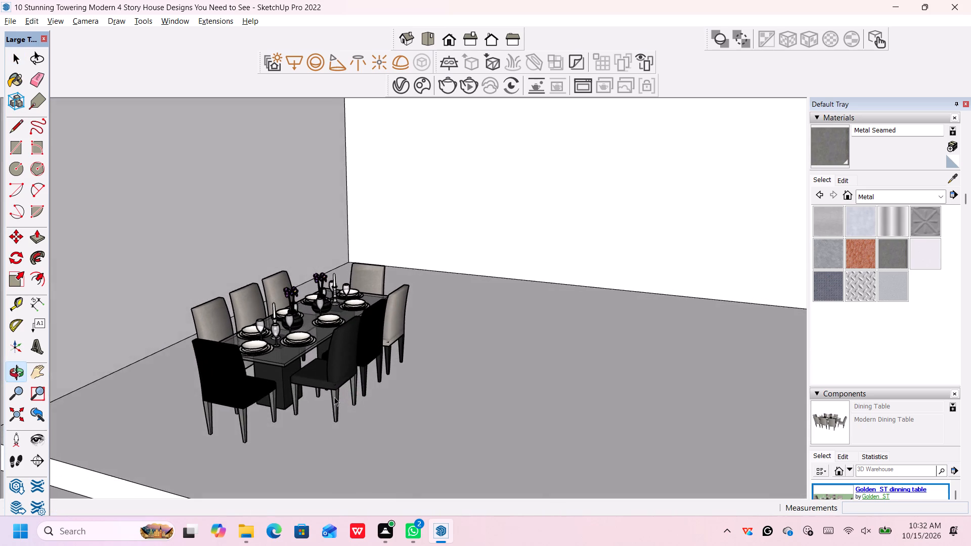
{"action": "scroll", "coordinate": [364, 388], "scroll_direction": "up", "scroll_amount": 7}
{"action": "scroll", "coordinate": [405, 400], "scroll_direction": "up", "scroll_amount": 4}
{"action": "scroll", "coordinate": [406, 401], "scroll_direction": "down", "scroll_amount": 5}
{"action": "middle_click_drag", "start_coordinate": [407, 402], "coordinate": [383, 399]}
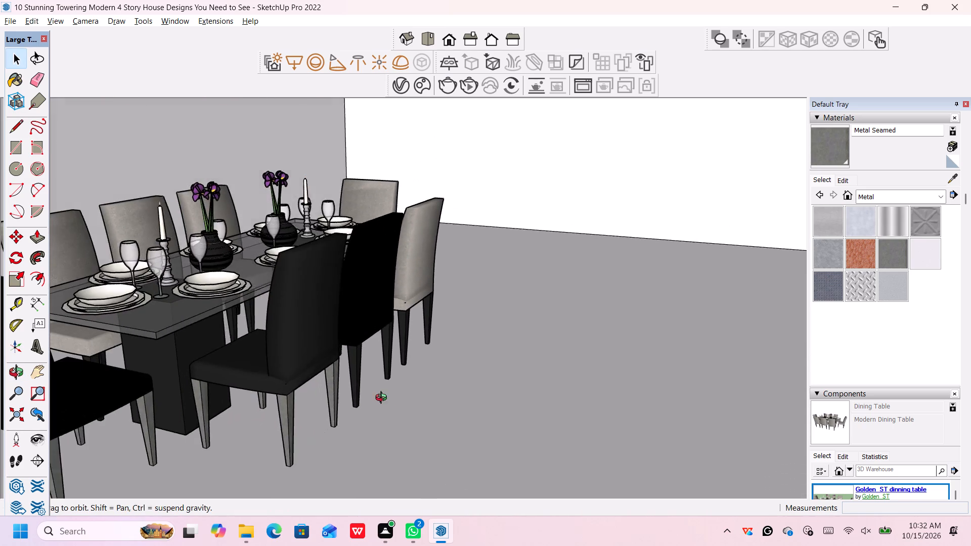
{"action": "middle_click_drag", "start_coordinate": [383, 399], "coordinate": [359, 390]}
{"action": "scroll", "coordinate": [429, 376], "scroll_direction": "up", "scroll_amount": 4}
{"action": "scroll", "coordinate": [419, 387], "scroll_direction": "down", "scroll_amount": 3}
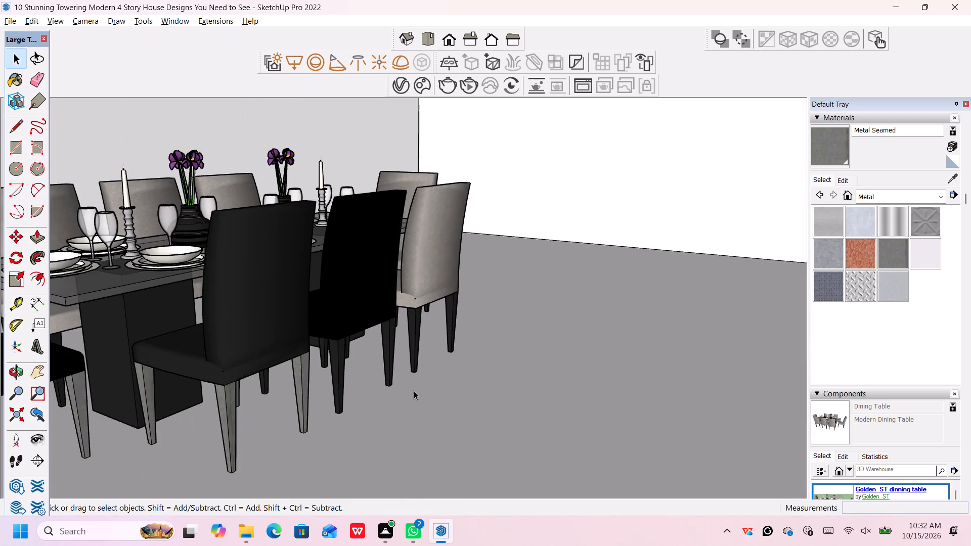
Paint the rear faces of the middle black side chair's back legs, plus the inner face of the one nearest the beige chair, with Metal Seamed.
{"action": "middle_click_drag", "start_coordinate": [414, 391], "coordinate": [270, 402]}
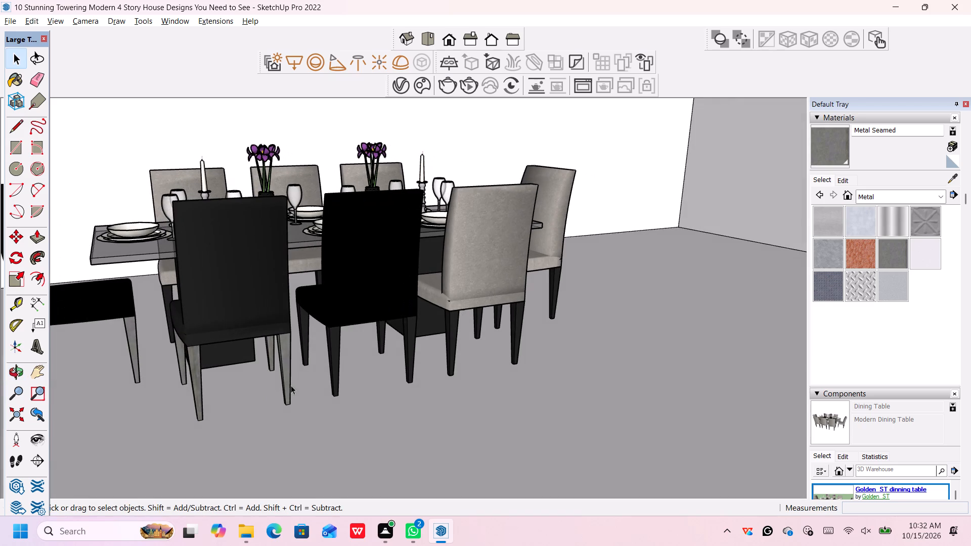
{"action": "scroll", "coordinate": [325, 330], "scroll_direction": "up", "scroll_amount": 10}
{"action": "middle_click_drag", "start_coordinate": [338, 382], "coordinate": [333, 369]}
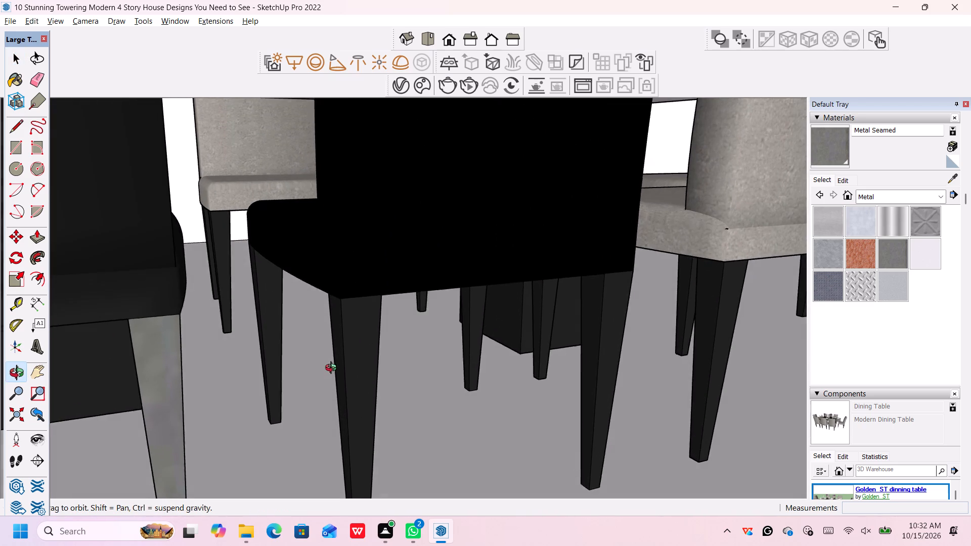
{"action": "middle_click_drag", "start_coordinate": [333, 369], "coordinate": [325, 340]}
{"action": "scroll", "coordinate": [326, 336], "scroll_direction": "down", "scroll_amount": 5}
{"action": "scroll", "coordinate": [335, 360], "scroll_direction": "up", "scroll_amount": 5}
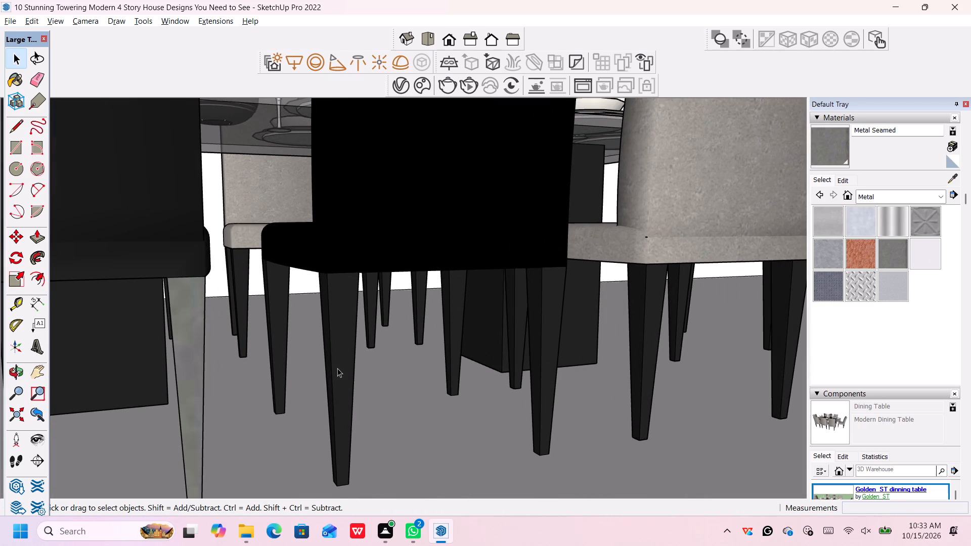
{"action": "scroll", "coordinate": [337, 368], "scroll_direction": "down", "scroll_amount": 1}
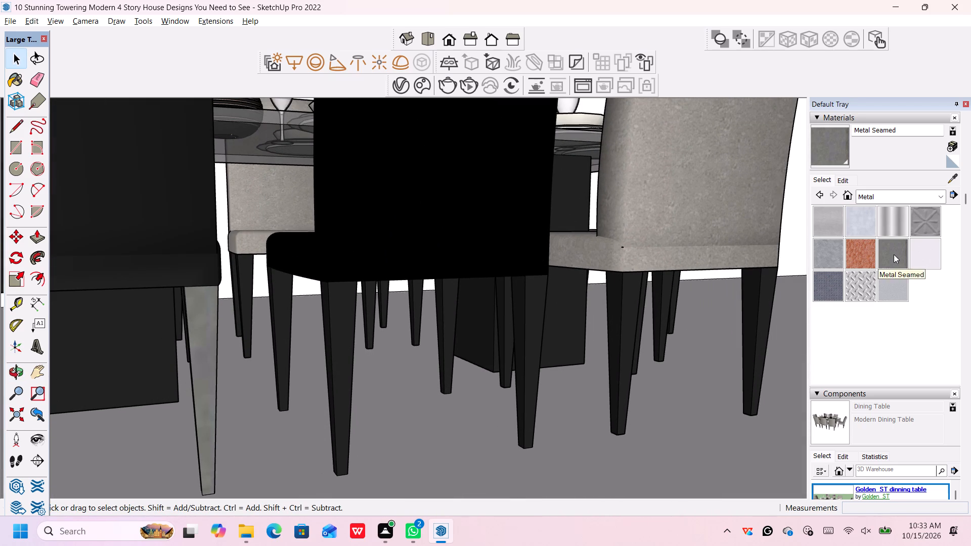
{"action": "left_click", "coordinate": [894, 254]}
{"action": "left_click", "coordinate": [340, 374]}
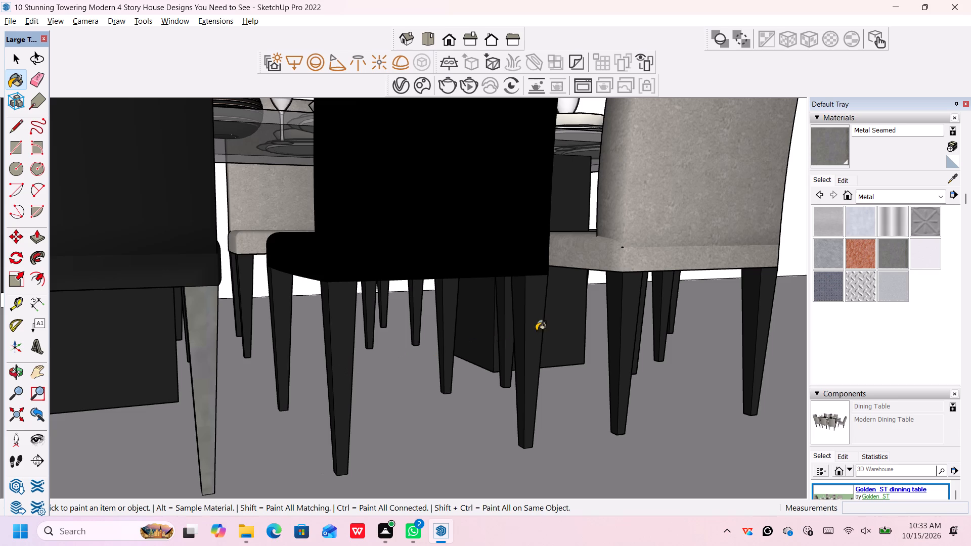
{"action": "left_click", "coordinate": [537, 332]}
{"action": "left_click", "coordinate": [519, 337]}
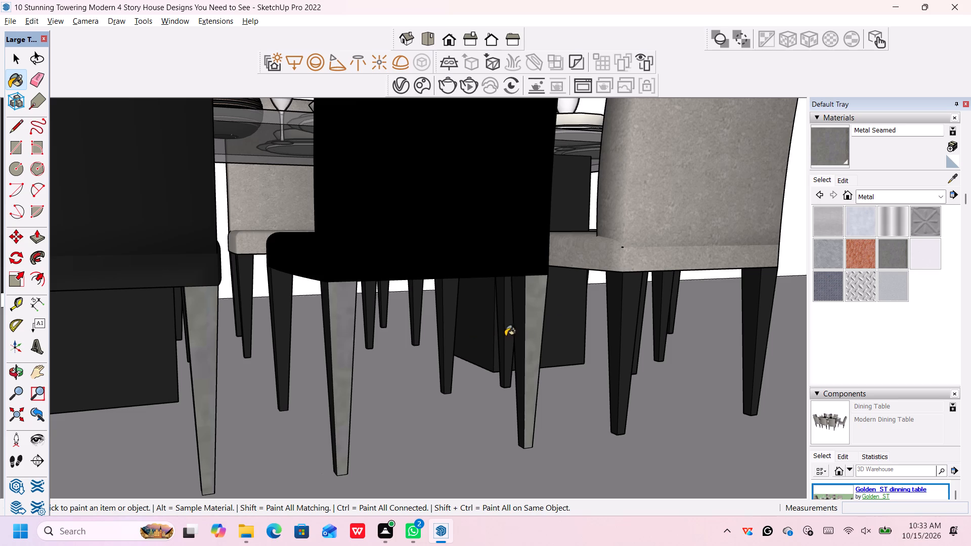
Paint the middle black side chair's front leg nearest the beige chair with Metal Seamed.
{"action": "left_click", "coordinate": [498, 330]}
{"action": "left_click", "coordinate": [500, 331]}
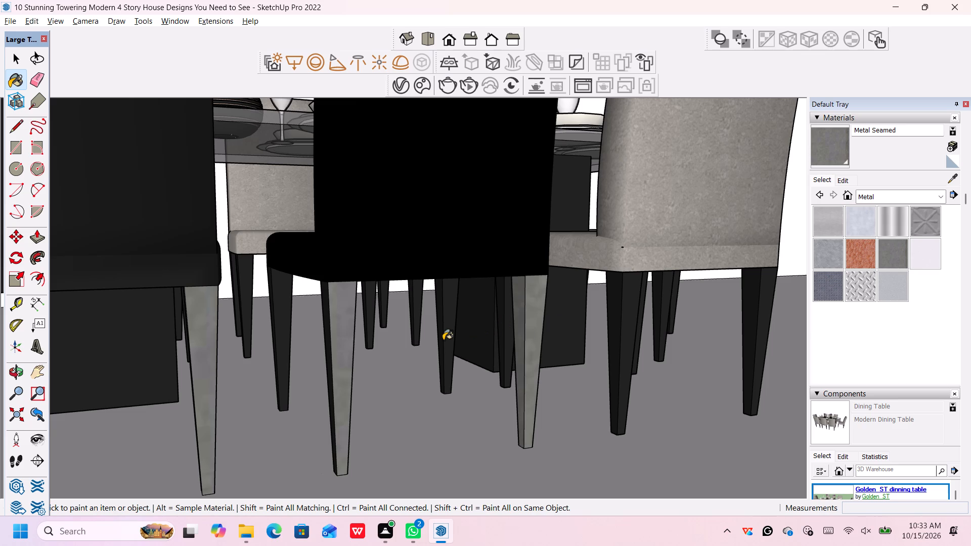
{"action": "left_click", "coordinate": [443, 336]}
{"action": "left_click", "coordinate": [444, 335]}
{"action": "left_click", "coordinate": [446, 334]}
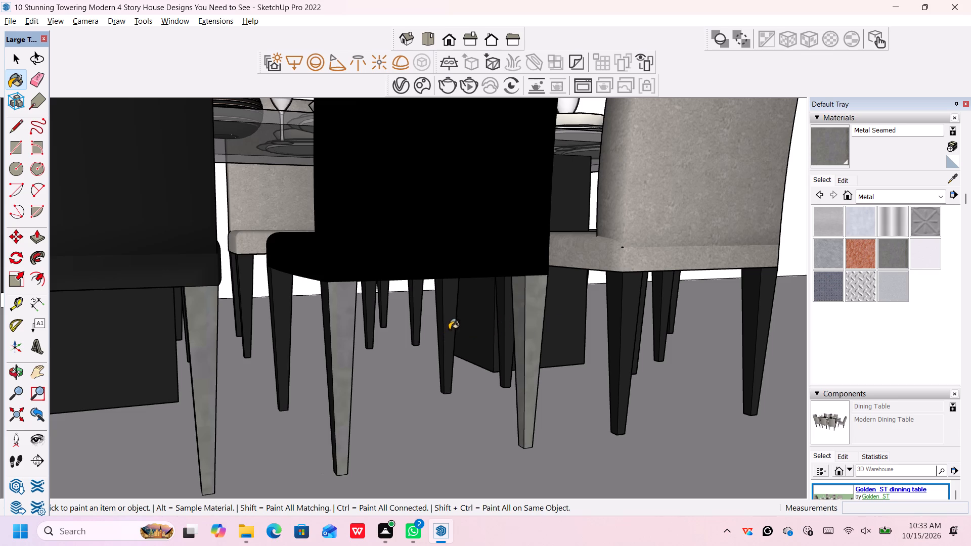
{"action": "left_click", "coordinate": [438, 330]}
{"action": "scroll", "coordinate": [439, 329], "scroll_direction": "up", "scroll_amount": 14}
{"action": "left_click", "coordinate": [442, 331]}
{"action": "scroll", "coordinate": [445, 330], "scroll_direction": "down", "scroll_amount": 7}
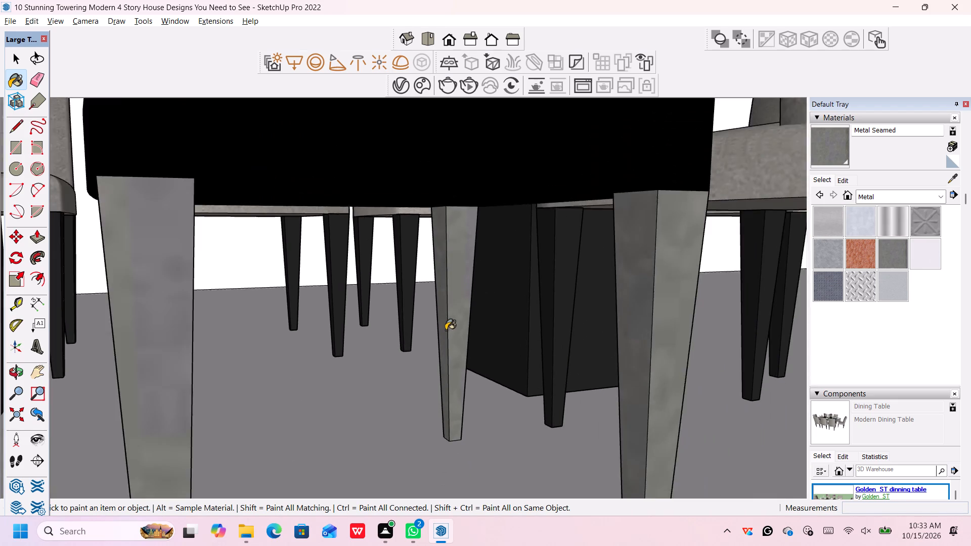
{"action": "scroll", "coordinate": [446, 330], "scroll_direction": "down", "scroll_amount": 7}
{"action": "scroll", "coordinate": [369, 381], "scroll_direction": "down", "scroll_amount": 3}
{"action": "scroll", "coordinate": [317, 374], "scroll_direction": "up", "scroll_amount": 4}
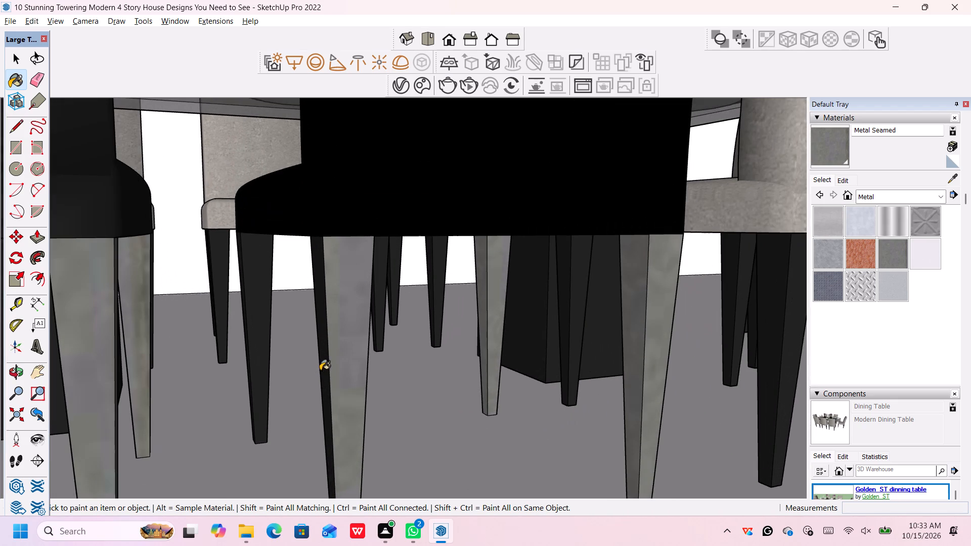
Paint the middle black side chair's legs nearest the neighbouring black chair with Metal Seamed: the back leg's outer face and the front leg's rear and outer faces.
{"action": "left_click", "coordinate": [324, 368]}
{"action": "left_click", "coordinate": [255, 318]}
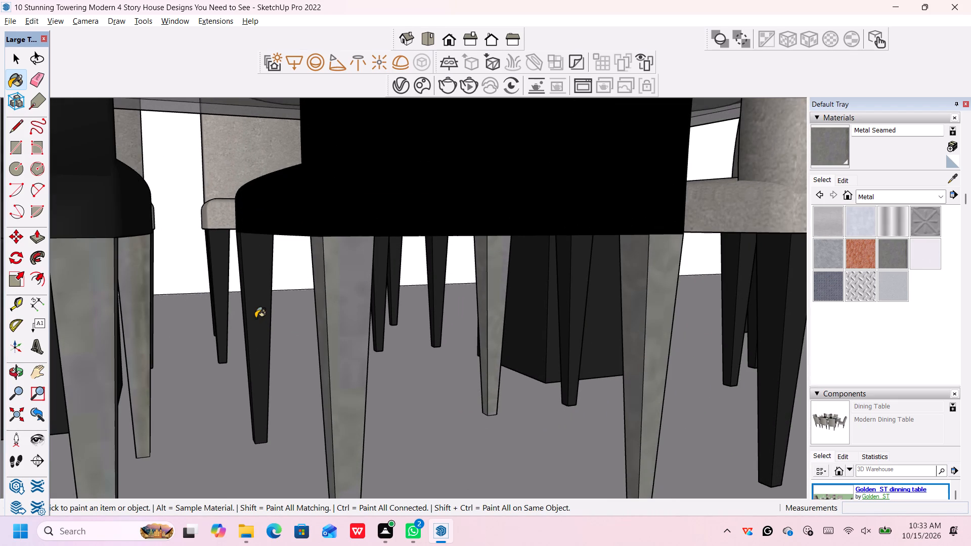
{"action": "scroll", "coordinate": [233, 316], "scroll_direction": "up", "scroll_amount": 4}
{"action": "left_click", "coordinate": [288, 328]}
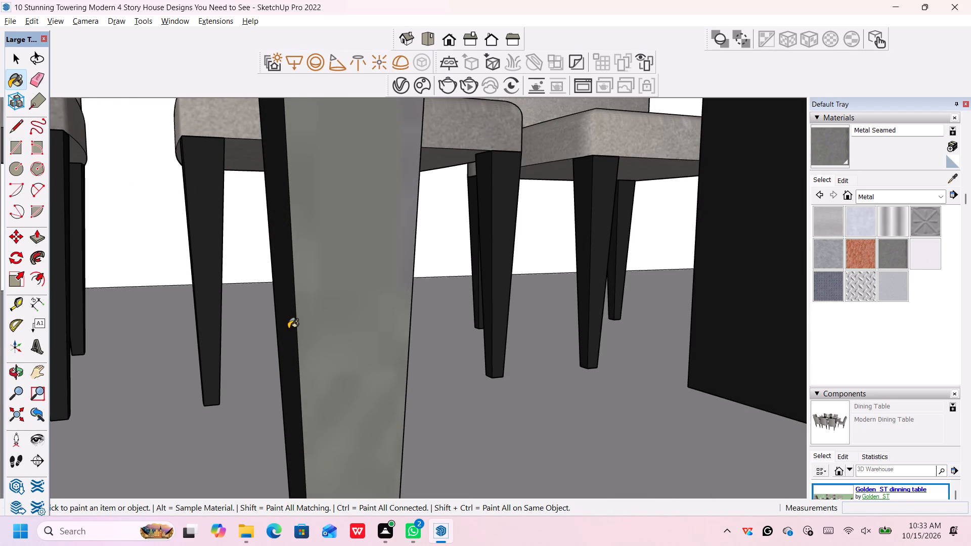
{"action": "scroll", "coordinate": [289, 329], "scroll_direction": "down", "scroll_amount": 20}
{"action": "scroll", "coordinate": [289, 329], "scroll_direction": "down", "scroll_amount": 13}
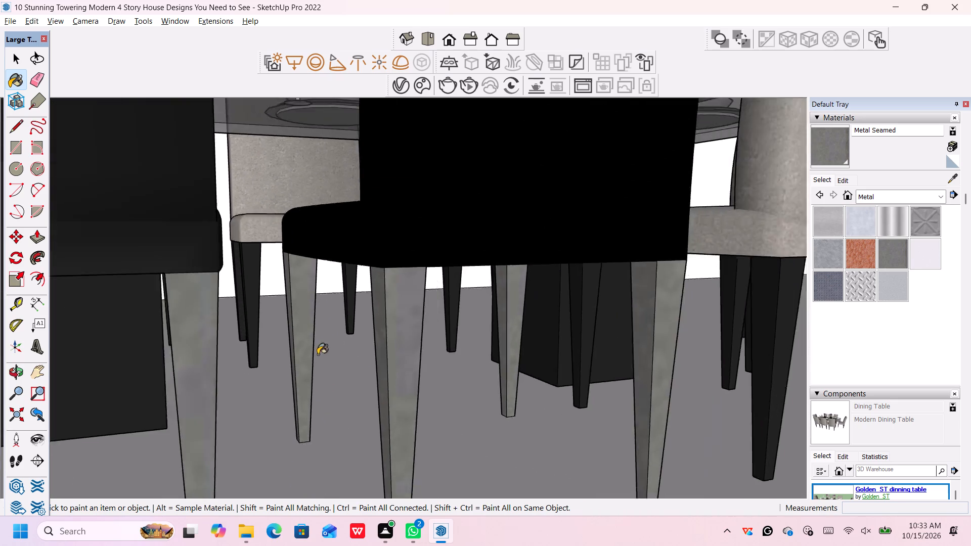
{"action": "scroll", "coordinate": [318, 354], "scroll_direction": "down", "scroll_amount": 2}
{"action": "scroll", "coordinate": [405, 361], "scroll_direction": "down", "scroll_amount": 4}
{"action": "scroll", "coordinate": [486, 394], "scroll_direction": "up", "scroll_amount": 1}
Paint the faces turned toward the beige chair on all four legs of the middle black side chair with Metal Seamed.
{"action": "middle_click_drag", "start_coordinate": [489, 397], "coordinate": [379, 397]}
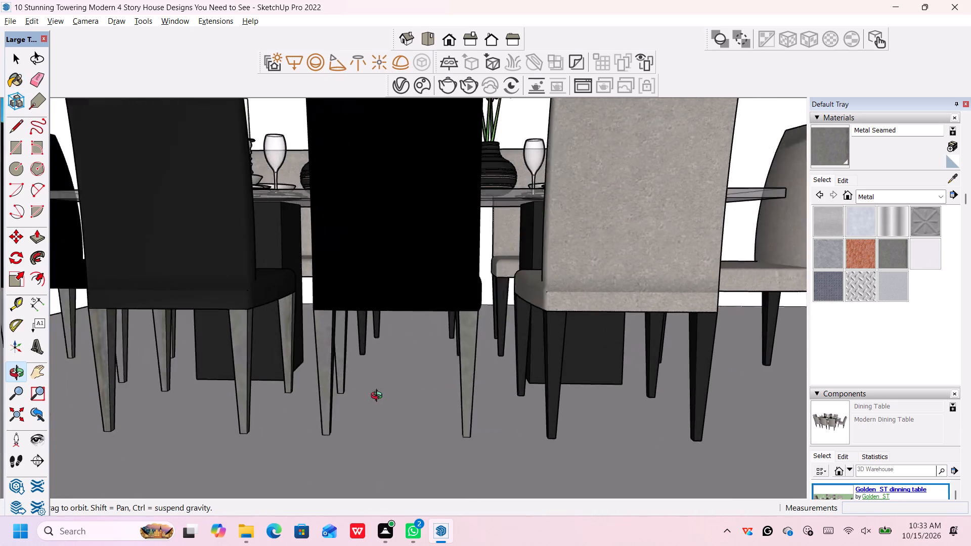
{"action": "middle_click_drag", "start_coordinate": [379, 397], "coordinate": [295, 404]}
{"action": "scroll", "coordinate": [309, 400], "scroll_direction": "up", "scroll_amount": 2}
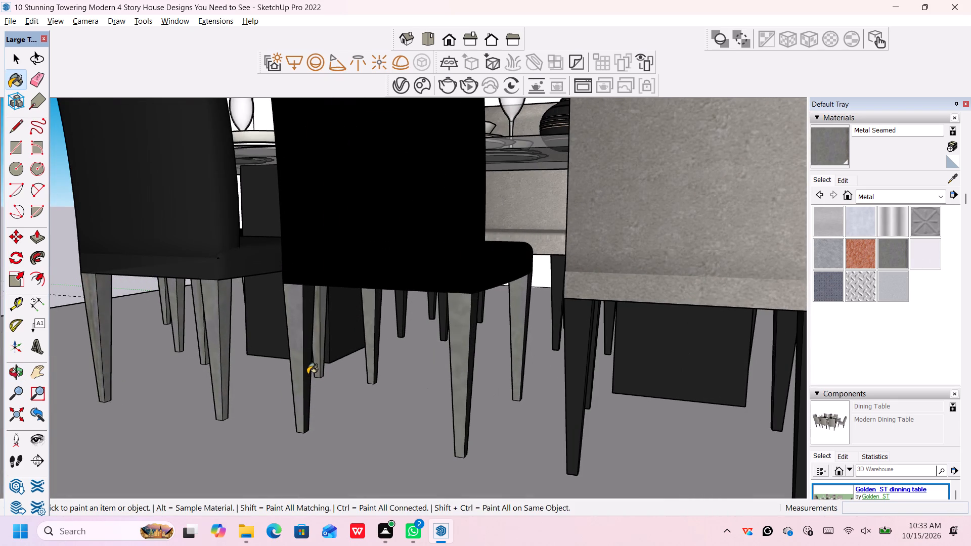
{"action": "left_click", "coordinate": [307, 374]}
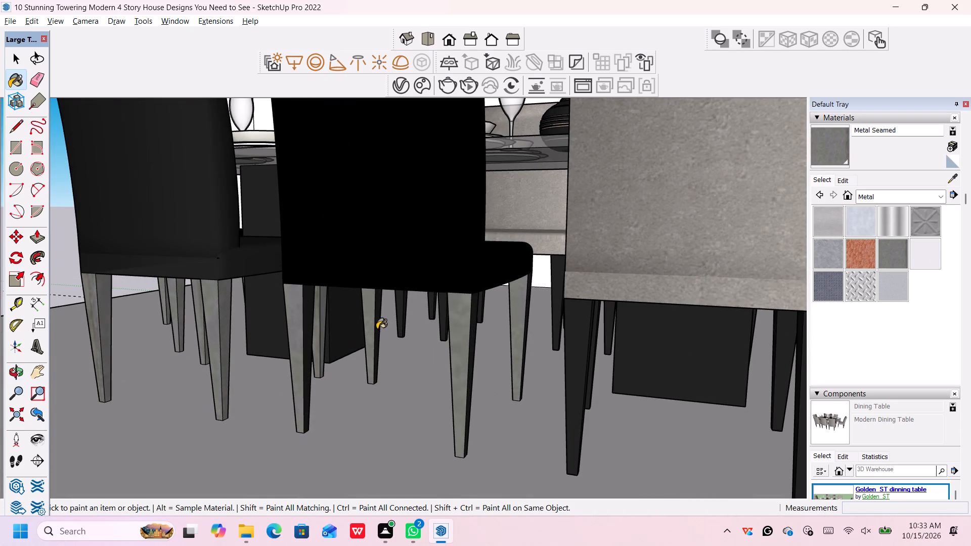
{"action": "left_click", "coordinate": [376, 328]}
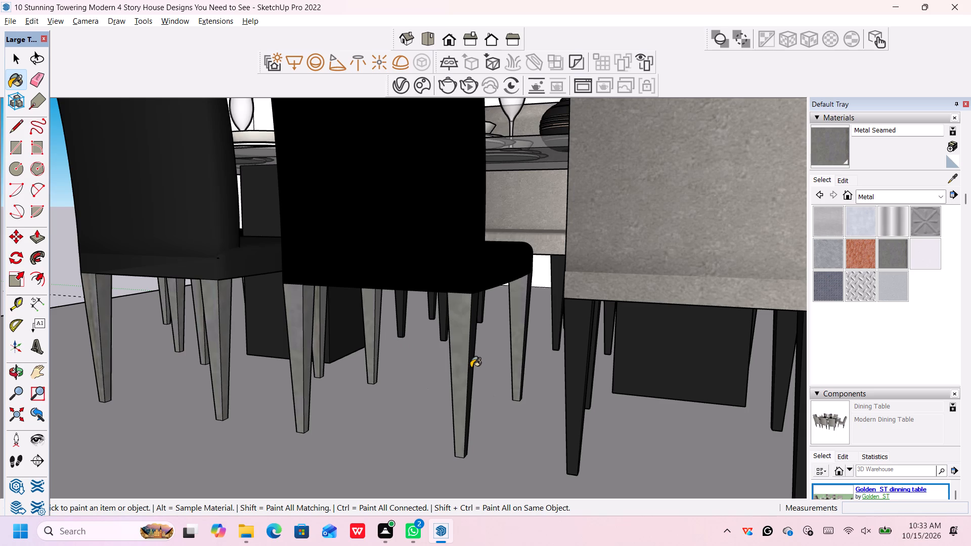
{"action": "left_click", "coordinate": [470, 367]}
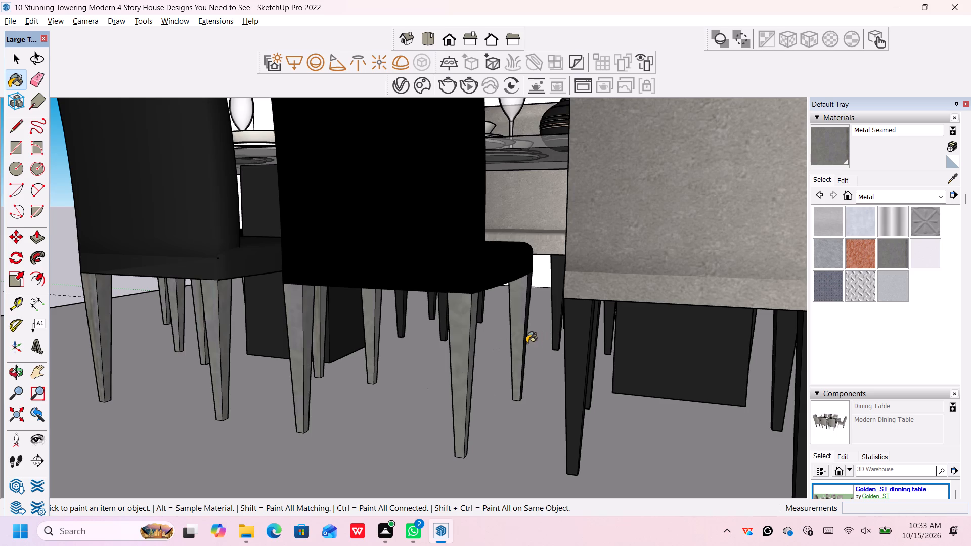
{"action": "left_click", "coordinate": [524, 340]}
{"action": "scroll", "coordinate": [524, 332], "scroll_direction": "down", "scroll_amount": 1}
{"action": "scroll", "coordinate": [526, 333], "scroll_direction": "up", "scroll_amount": 16}
{"action": "left_click", "coordinate": [523, 325]}
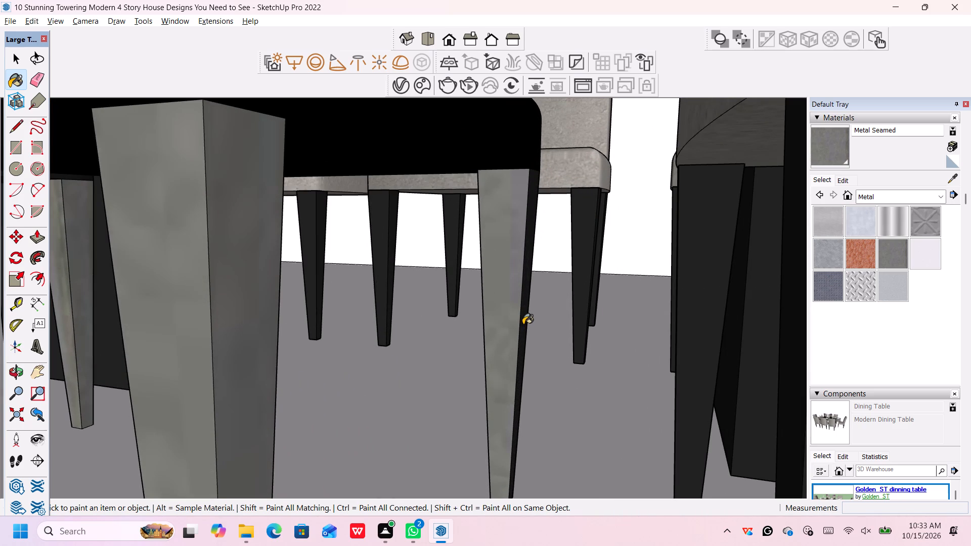
{"action": "scroll", "coordinate": [523, 325], "scroll_direction": "down", "scroll_amount": 14}
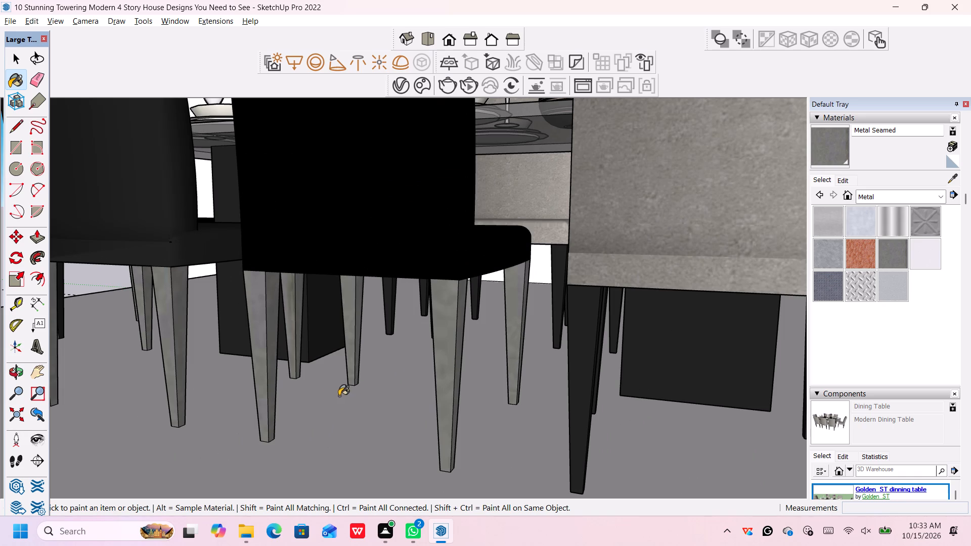
Examine the black side chairs' legs from the table side for faces still missing the metal finish.
{"action": "middle_click_drag", "start_coordinate": [336, 396], "coordinate": [49, 386]}
{"action": "scroll", "coordinate": [96, 360], "scroll_direction": "up", "scroll_amount": 2}
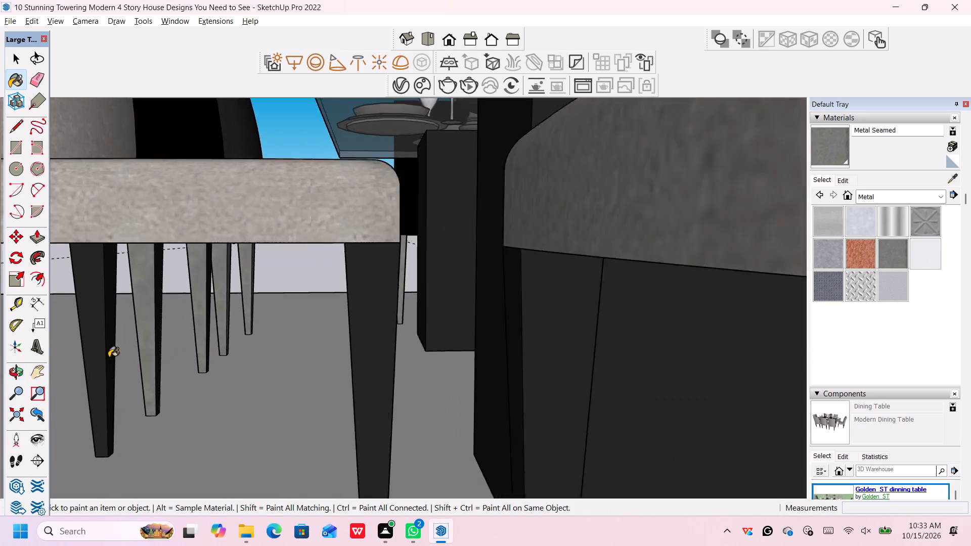
{"action": "scroll", "coordinate": [109, 357], "scroll_direction": "up", "scroll_amount": 1}
{"action": "scroll", "coordinate": [189, 361], "scroll_direction": "up", "scroll_amount": 6}
{"action": "middle_click_drag", "start_coordinate": [180, 371], "coordinate": [136, 368]}
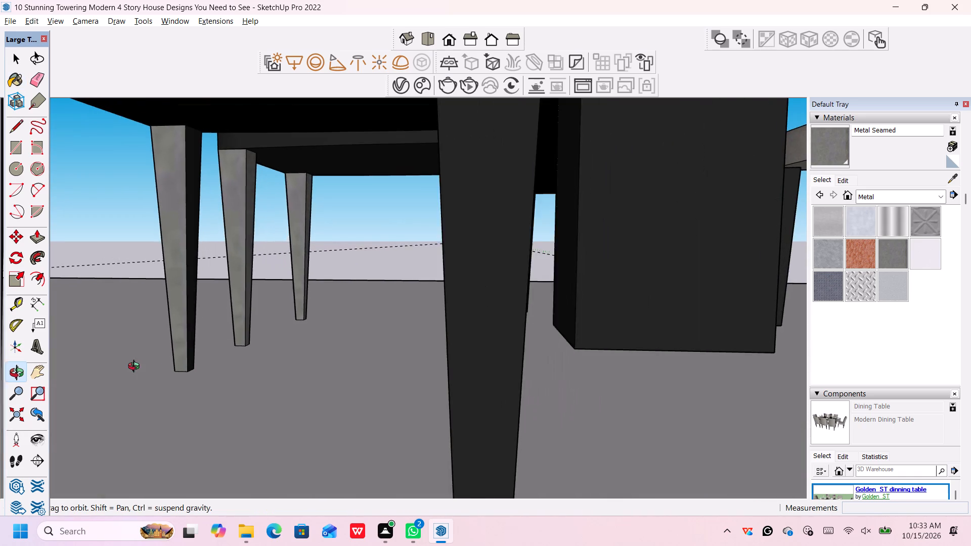
{"action": "middle_click_drag", "start_coordinate": [136, 368], "coordinate": [150, 375]}
{"action": "scroll", "coordinate": [149, 374], "scroll_direction": "down", "scroll_amount": 4}
{"action": "scroll", "coordinate": [151, 373], "scroll_direction": "up", "scroll_amount": 1}
{"action": "scroll", "coordinate": [151, 373], "scroll_direction": "down", "scroll_amount": 1}
{"action": "scroll", "coordinate": [152, 373], "scroll_direction": "up", "scroll_amount": 6}
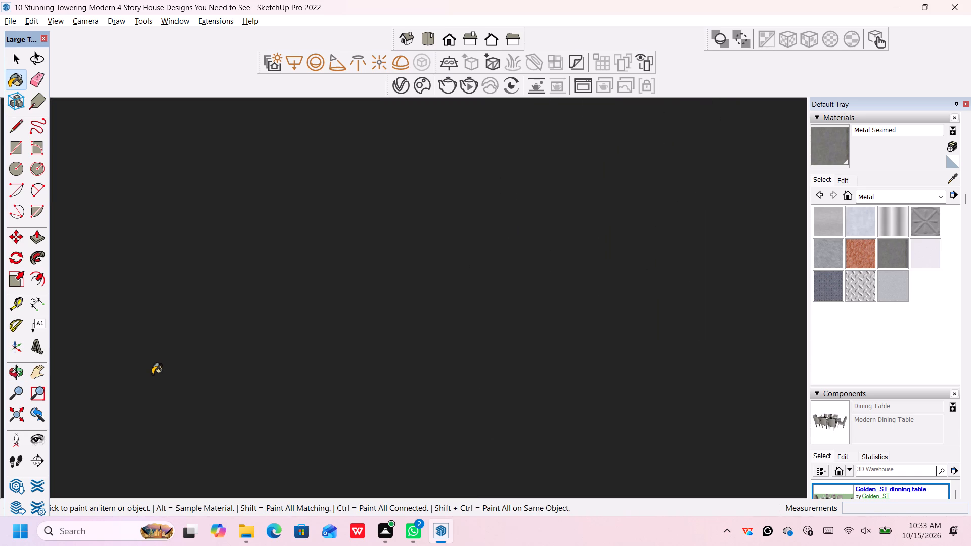
{"action": "scroll", "coordinate": [153, 374], "scroll_direction": "up", "scroll_amount": 7}
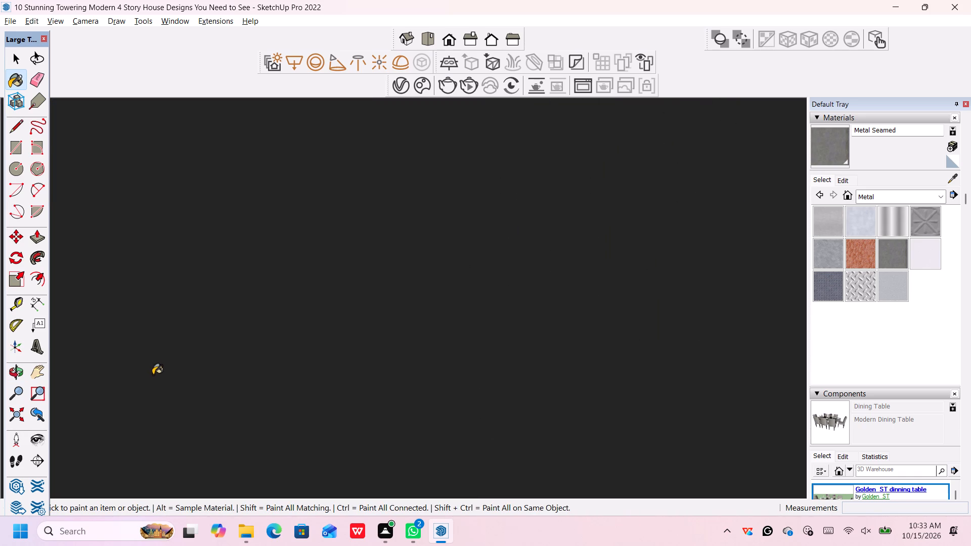
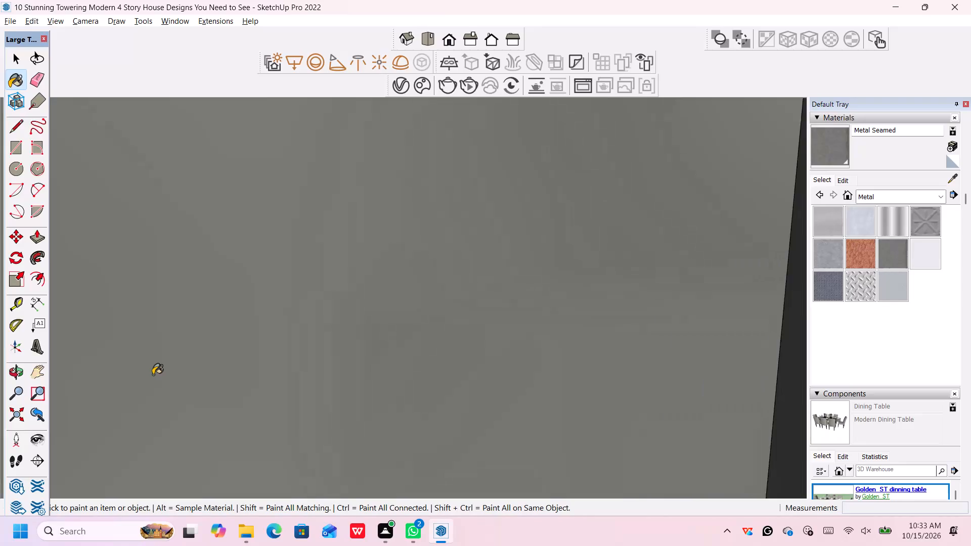
Paint the table-facing inner faces of the middle black side chair's two back legs with Metal Seamed.
{"action": "scroll", "coordinate": [153, 375], "scroll_direction": "down", "scroll_amount": 20}
{"action": "scroll", "coordinate": [153, 375], "scroll_direction": "down", "scroll_amount": 12}
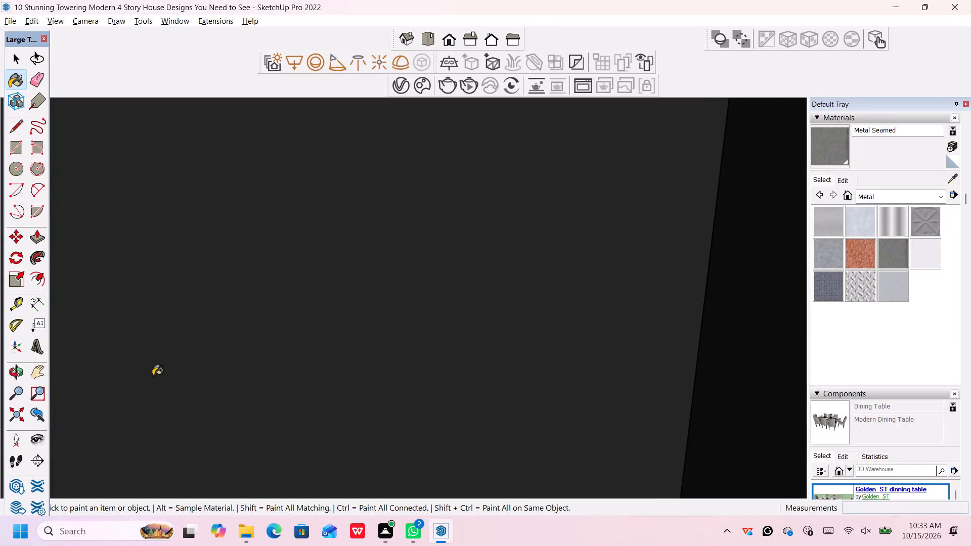
{"action": "scroll", "coordinate": [153, 376], "scroll_direction": "down", "scroll_amount": 8}
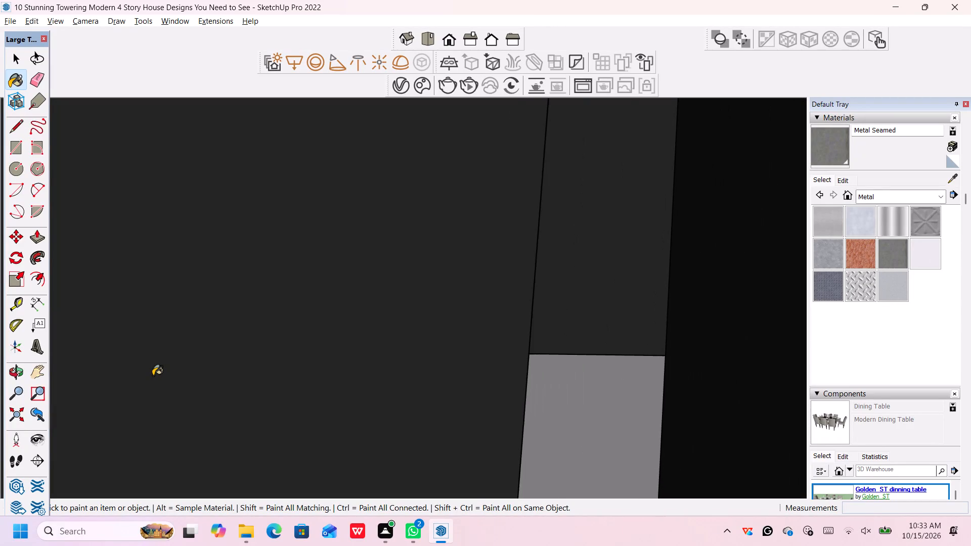
{"action": "scroll", "coordinate": [153, 376], "scroll_direction": "down", "scroll_amount": 2}
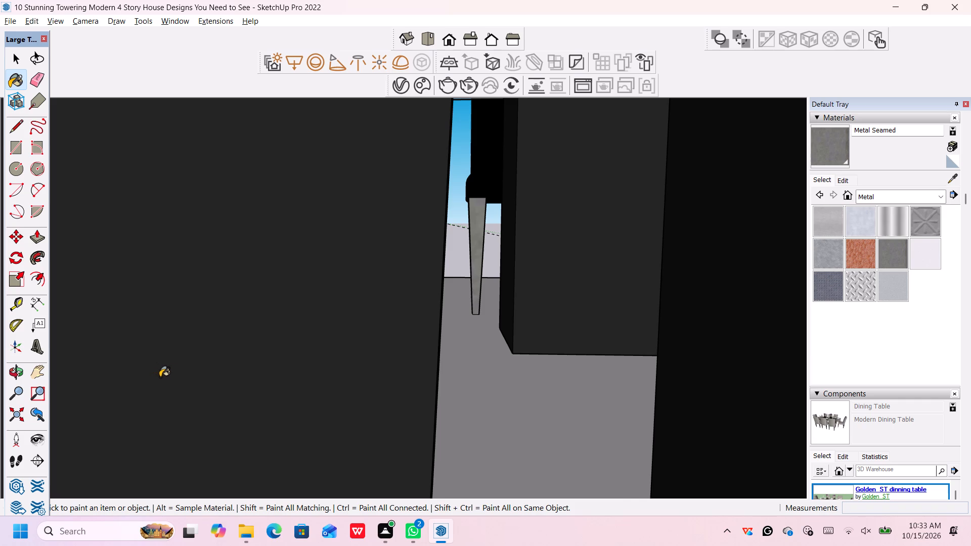
{"action": "scroll", "coordinate": [175, 377], "scroll_direction": "down", "scroll_amount": 6}
{"action": "scroll", "coordinate": [277, 345], "scroll_direction": "down", "scroll_amount": 6}
{"action": "scroll", "coordinate": [387, 319], "scroll_direction": "down", "scroll_amount": 7}
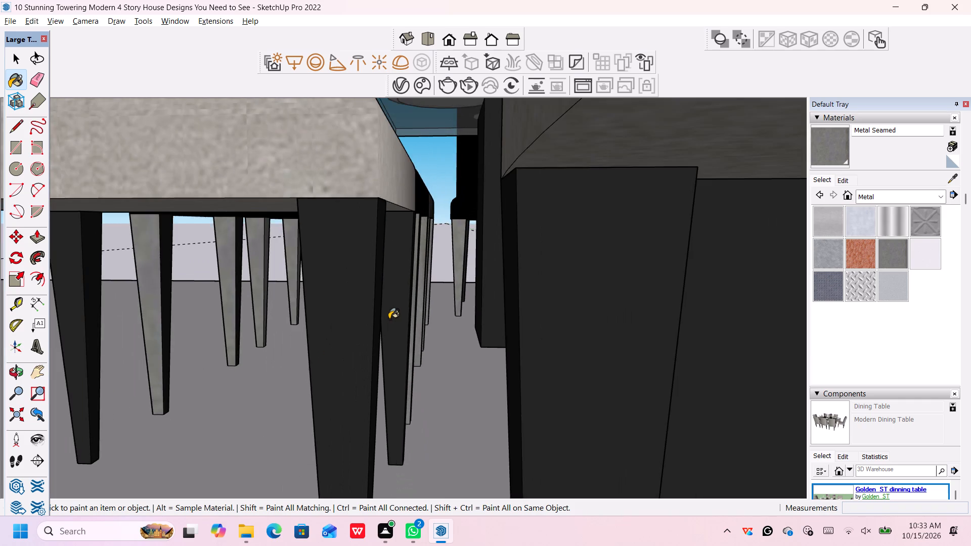
{"action": "scroll", "coordinate": [388, 320], "scroll_direction": "down", "scroll_amount": 2}
{"action": "scroll", "coordinate": [391, 320], "scroll_direction": "up", "scroll_amount": 3}
{"action": "scroll", "coordinate": [170, 338], "scroll_direction": "up", "scroll_amount": 4}
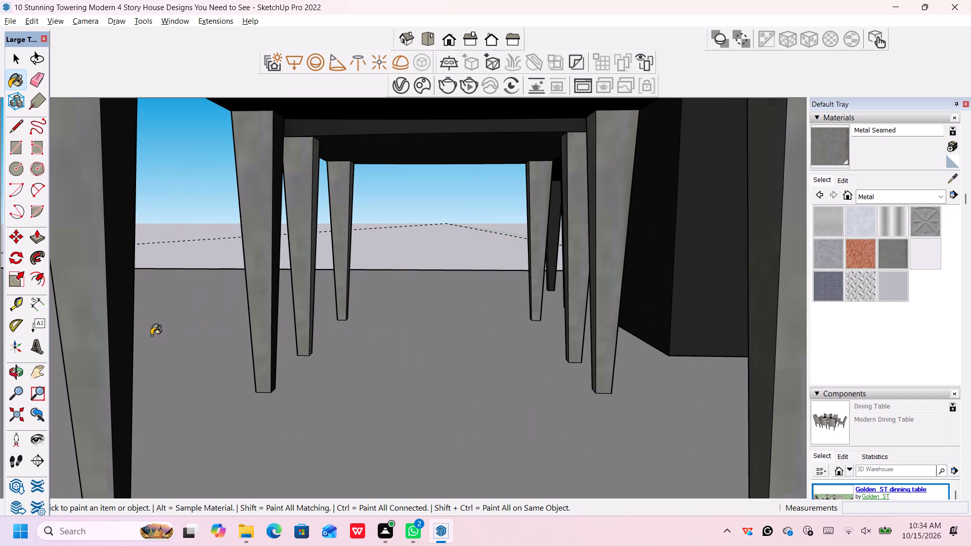
{"action": "left_click", "coordinate": [121, 325]}
{"action": "left_click", "coordinate": [274, 265]}
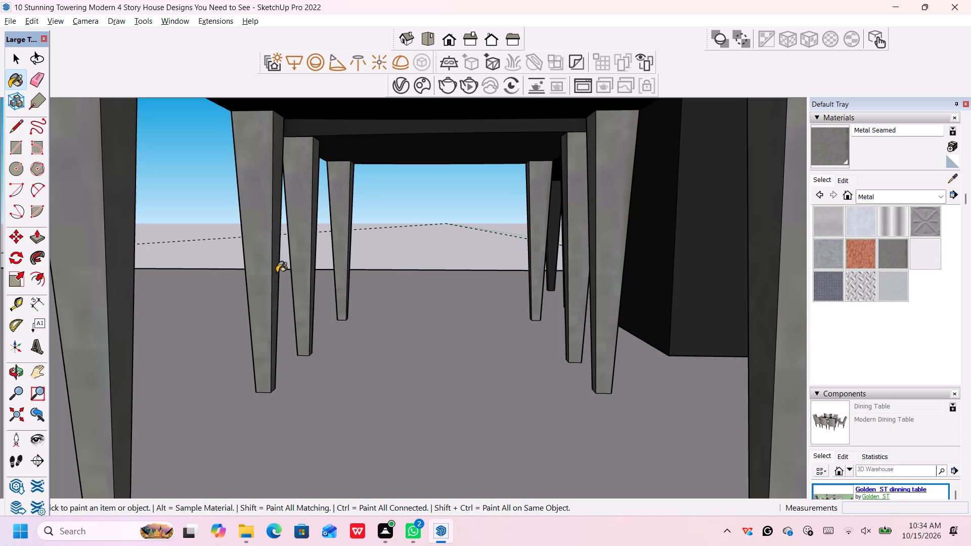
Paint the table-facing faces of the middle black side chair's two front legs with Metal Seamed.
{"action": "scroll", "coordinate": [286, 283], "scroll_direction": "down", "scroll_amount": 6}
{"action": "scroll", "coordinate": [292, 286], "scroll_direction": "up", "scroll_amount": 1}
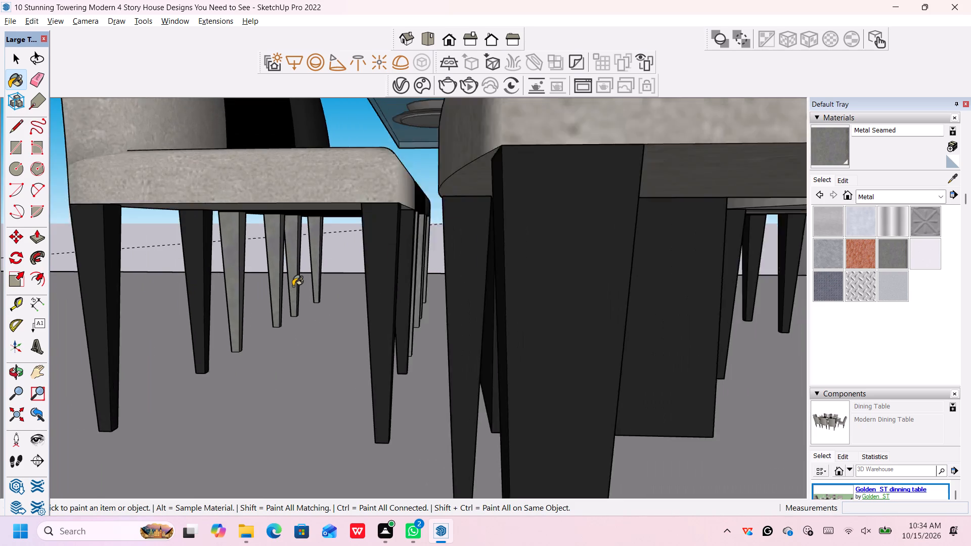
{"action": "scroll", "coordinate": [293, 286], "scroll_direction": "up", "scroll_amount": 1}
{"action": "scroll", "coordinate": [398, 318], "scroll_direction": "down", "scroll_amount": 1}
{"action": "scroll", "coordinate": [438, 336], "scroll_direction": "up", "scroll_amount": 2}
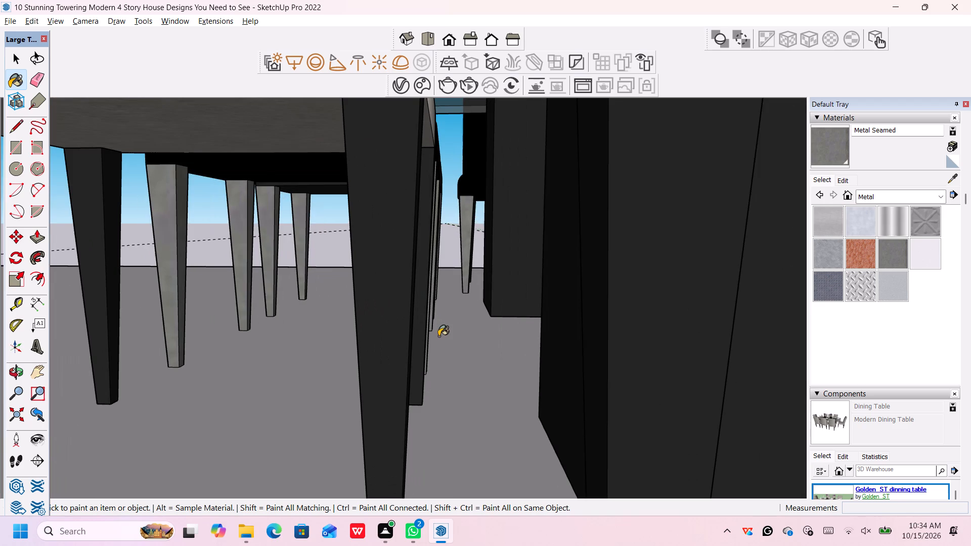
{"action": "middle_click_drag", "start_coordinate": [438, 337], "coordinate": [430, 346]}
{"action": "scroll", "coordinate": [431, 344], "scroll_direction": "down", "scroll_amount": 4}
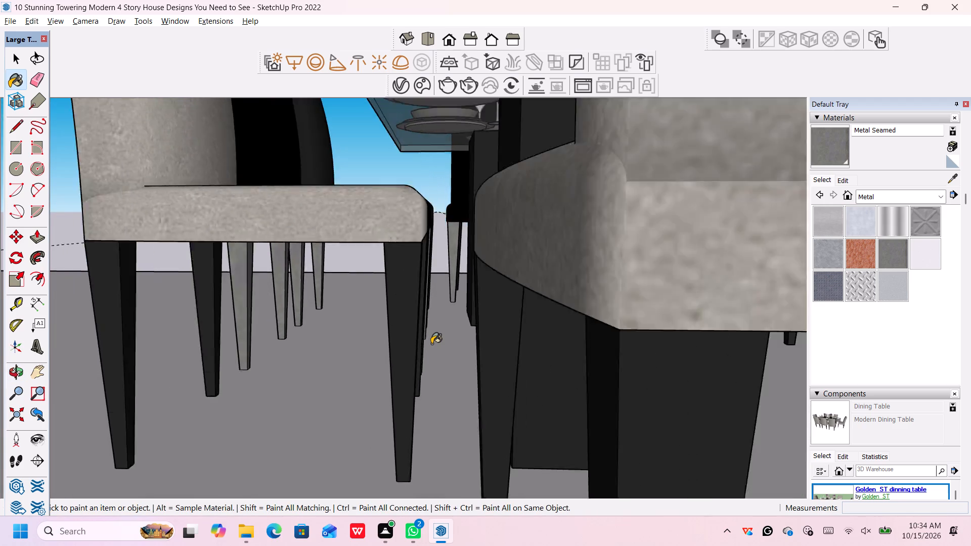
{"action": "scroll", "coordinate": [431, 344], "scroll_direction": "down", "scroll_amount": 8}
{"action": "scroll", "coordinate": [431, 343], "scroll_direction": "up", "scroll_amount": 8}
{"action": "middle_click_drag", "start_coordinate": [429, 346], "coordinate": [417, 345]}
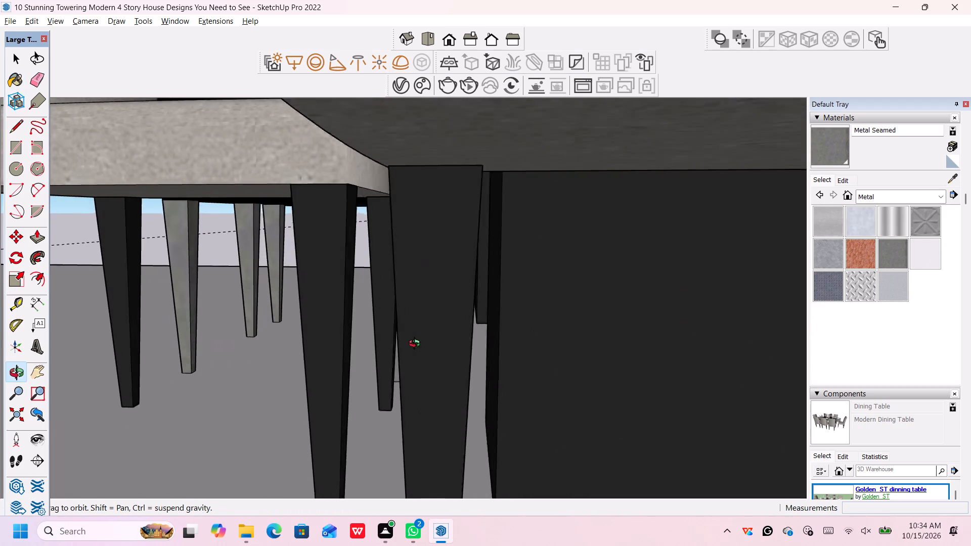
{"action": "middle_click_drag", "start_coordinate": [417, 345], "coordinate": [401, 342]}
{"action": "scroll", "coordinate": [401, 342], "scroll_direction": "up", "scroll_amount": 4}
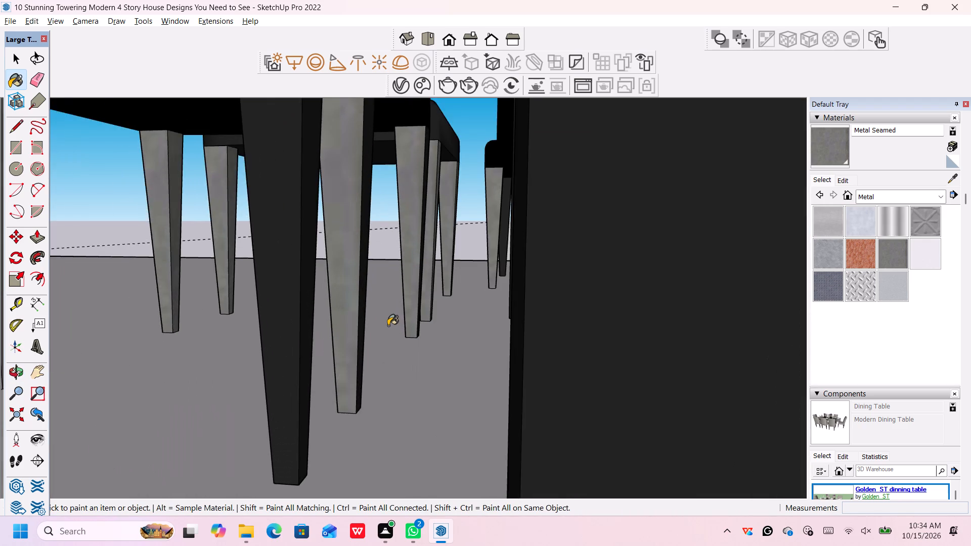
{"action": "scroll", "coordinate": [388, 326], "scroll_direction": "up", "scroll_amount": 2}
{"action": "left_click", "coordinate": [343, 287]}
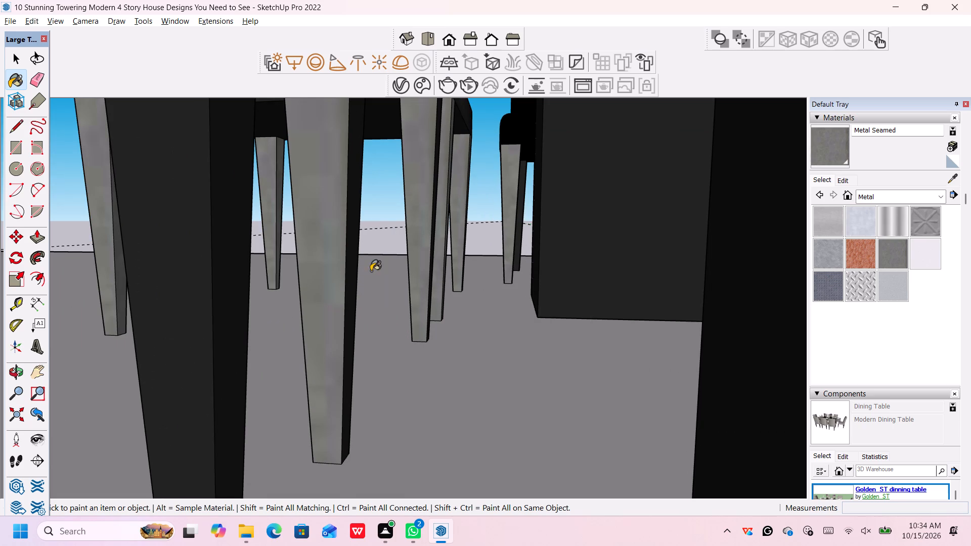
{"action": "left_click", "coordinate": [347, 271]}
{"action": "scroll", "coordinate": [439, 239], "scroll_direction": "up", "scroll_amount": 4}
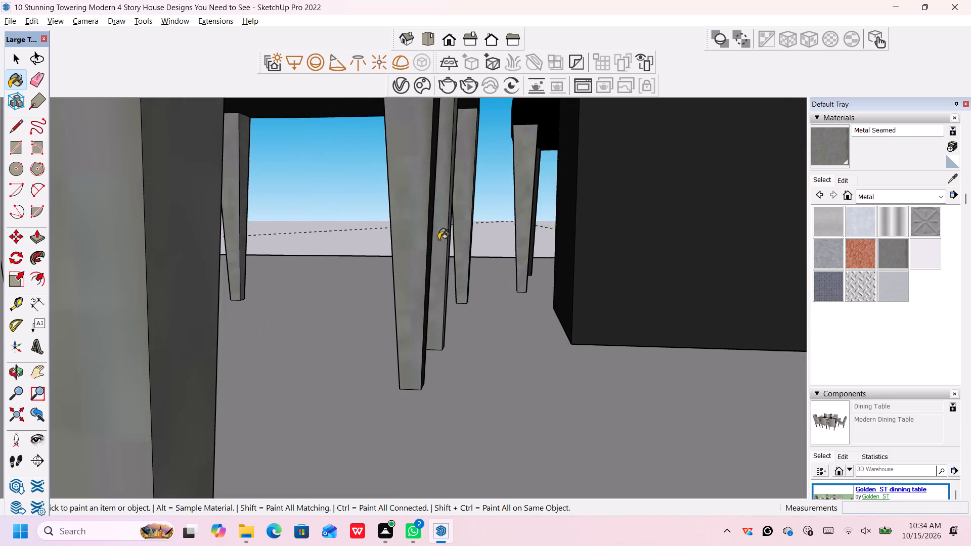
{"action": "scroll", "coordinate": [434, 245], "scroll_direction": "up", "scroll_amount": 9}
{"action": "left_click", "coordinate": [425, 257]}
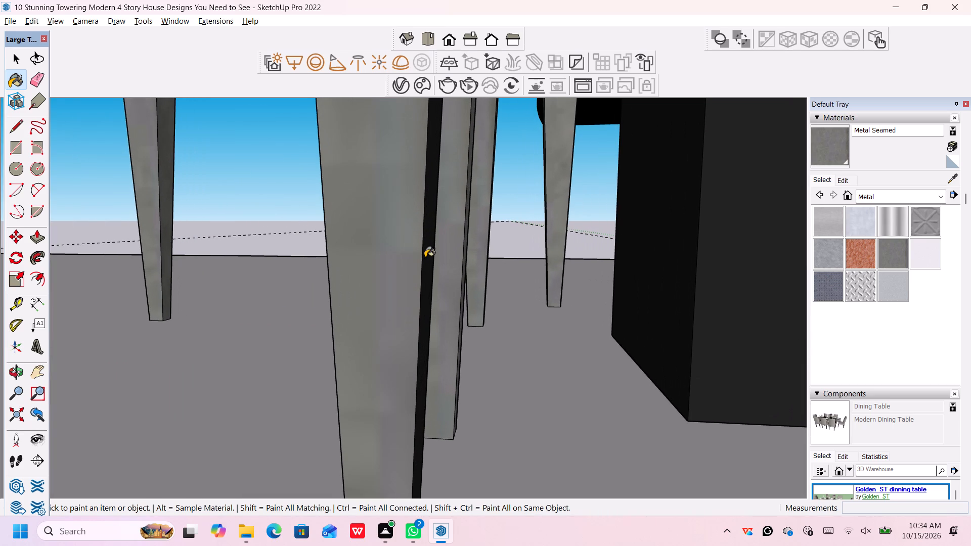
Explode the beige side chair beside the middle black chair, including its nested leg group and its upholstered seat-and-back component.
{"action": "scroll", "coordinate": [425, 257], "scroll_direction": "down", "scroll_amount": 20}
{"action": "scroll", "coordinate": [425, 257], "scroll_direction": "down", "scroll_amount": 19}
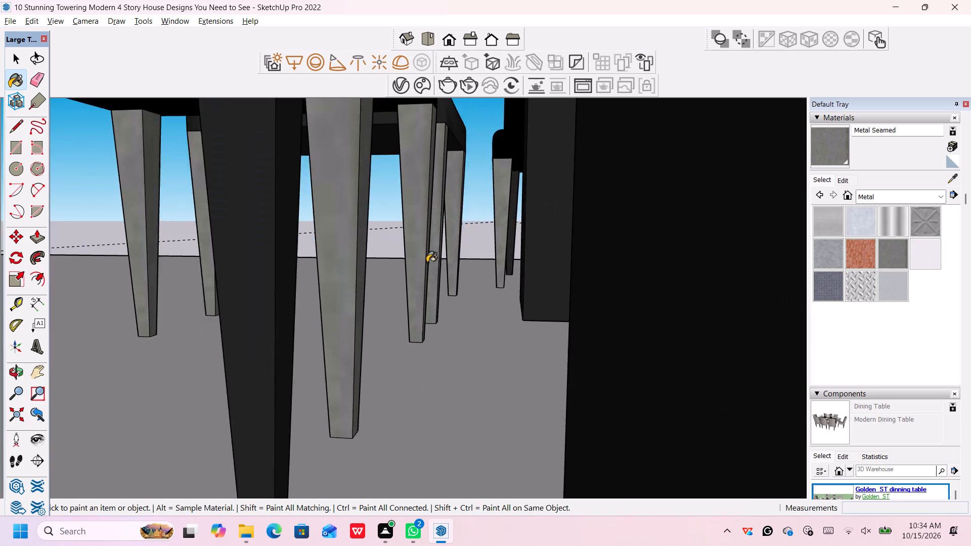
{"action": "scroll", "coordinate": [427, 262], "scroll_direction": "down", "scroll_amount": 20}
{"action": "scroll", "coordinate": [427, 262], "scroll_direction": "down", "scroll_amount": 18}
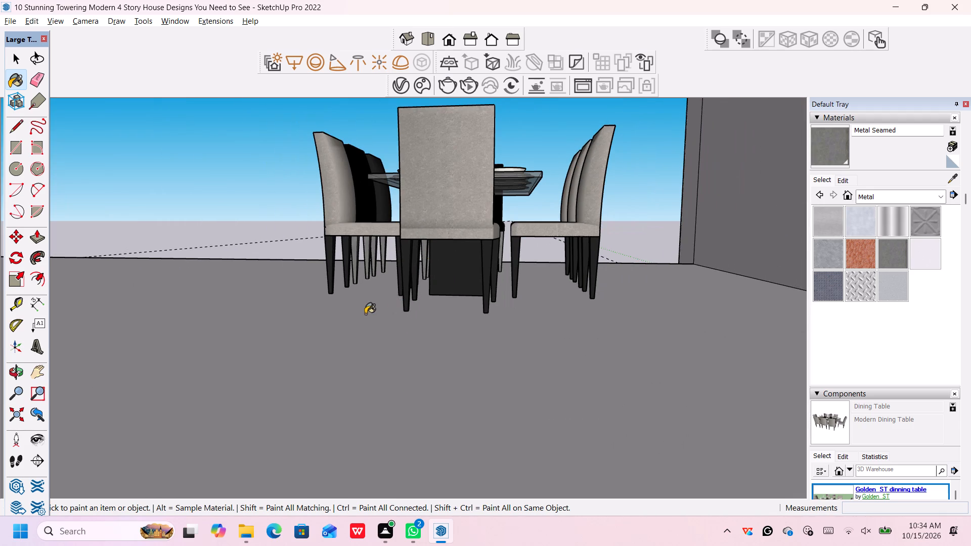
{"action": "middle_click_drag", "start_coordinate": [296, 304], "coordinate": [426, 403]}
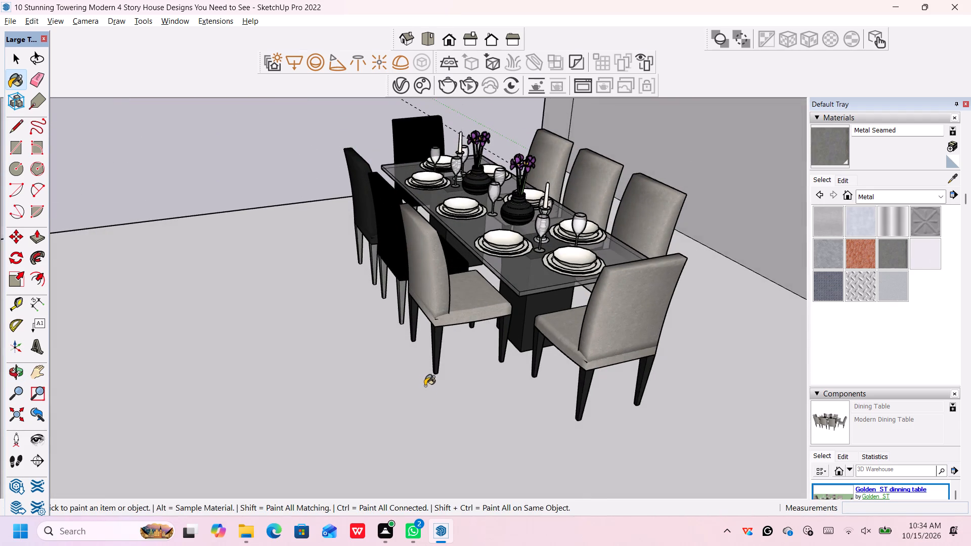
{"action": "scroll", "coordinate": [425, 385], "scroll_direction": "up", "scroll_amount": 1}
{"action": "key", "text": "space"}
{"action": "scroll", "coordinate": [422, 342], "scroll_direction": "up", "scroll_amount": 2}
{"action": "scroll", "coordinate": [422, 342], "scroll_direction": "down", "scroll_amount": 2}
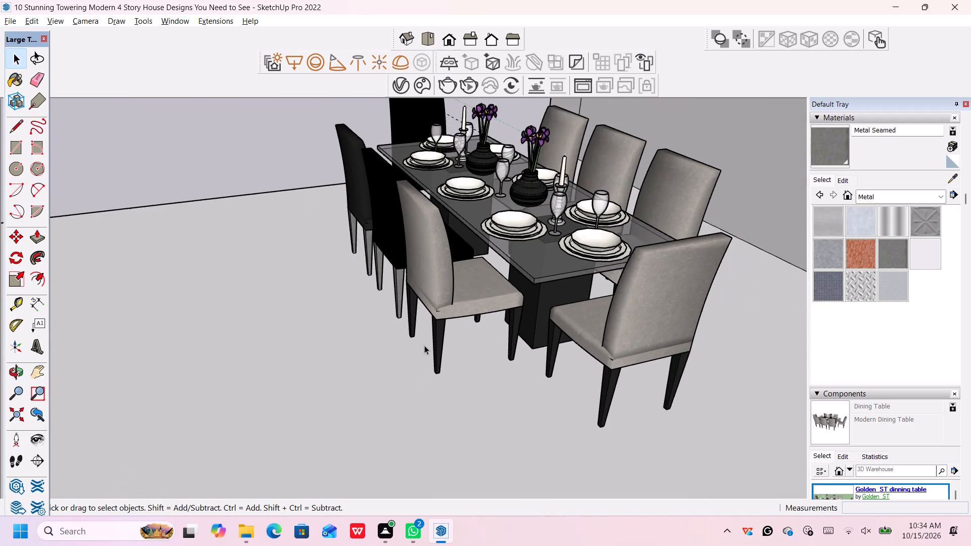
{"action": "middle_click_drag", "start_coordinate": [426, 347], "coordinate": [496, 450]}
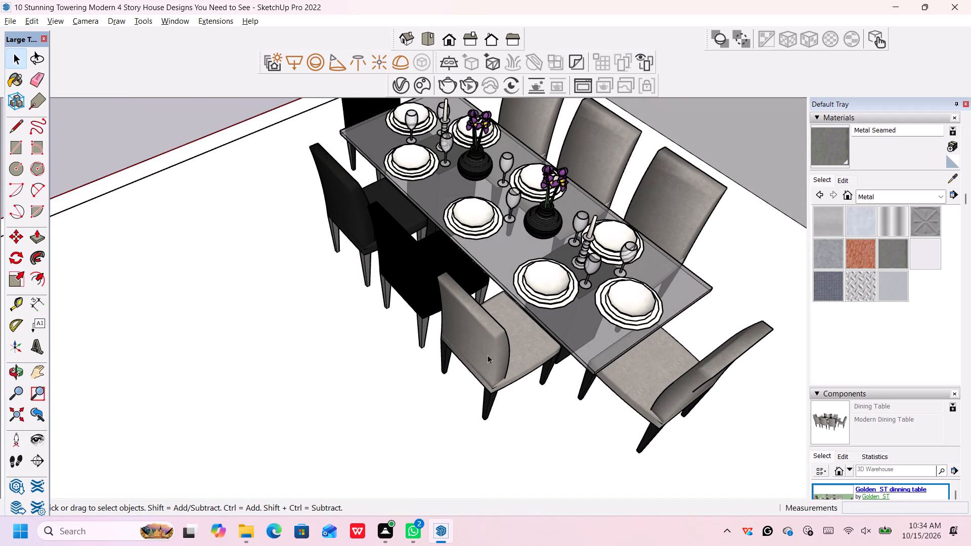
{"action": "left_click", "coordinate": [498, 338]}
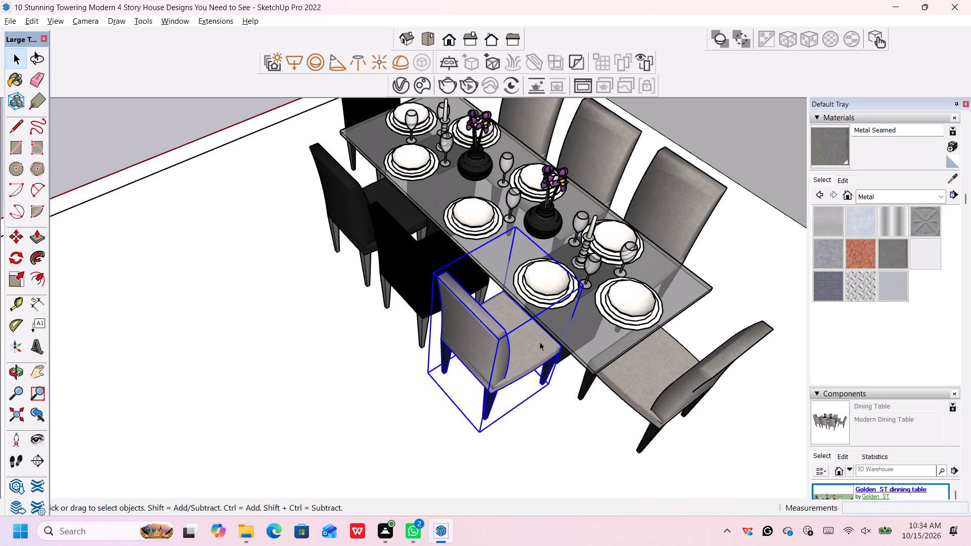
{"action": "right_click", "coordinate": [513, 352]}
{"action": "left_click", "coordinate": [584, 108]}
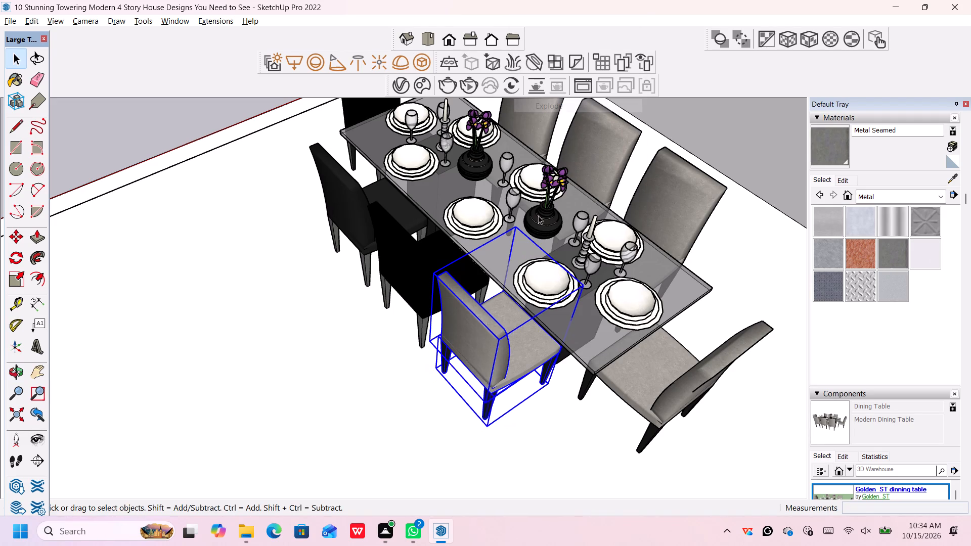
{"action": "right_click", "coordinate": [490, 405]}
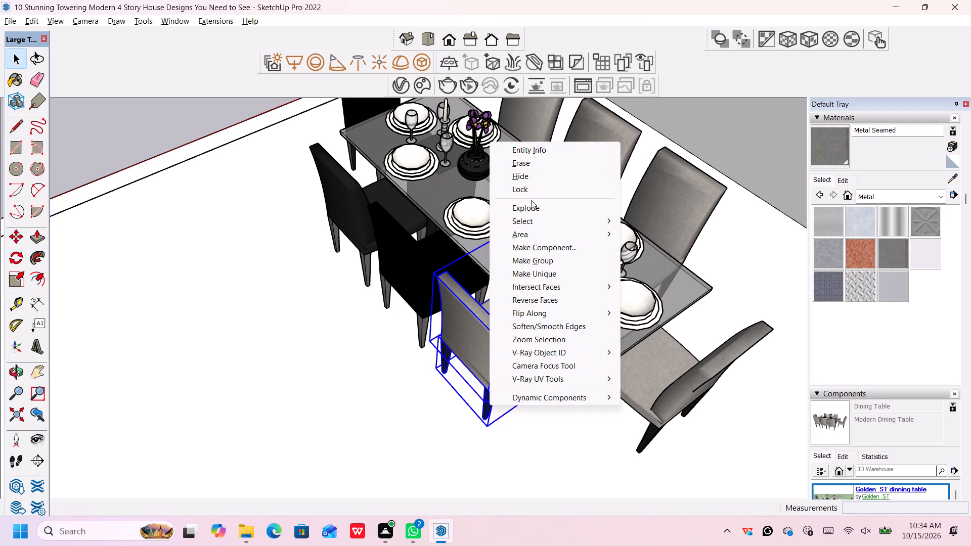
{"action": "left_click", "coordinate": [534, 205]}
{"action": "left_click", "coordinate": [500, 335]}
{"action": "right_click", "coordinate": [500, 334]}
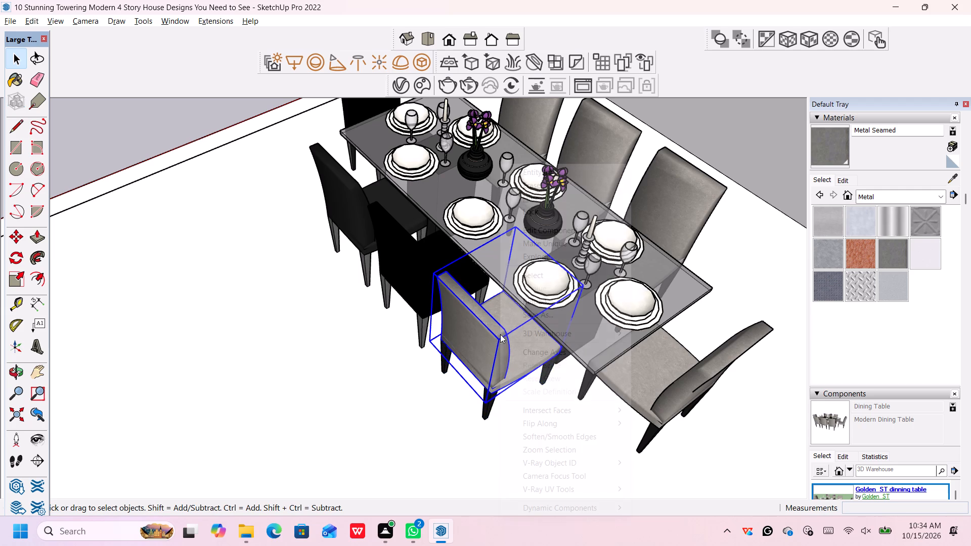
{"action": "left_click", "coordinate": [550, 254]}
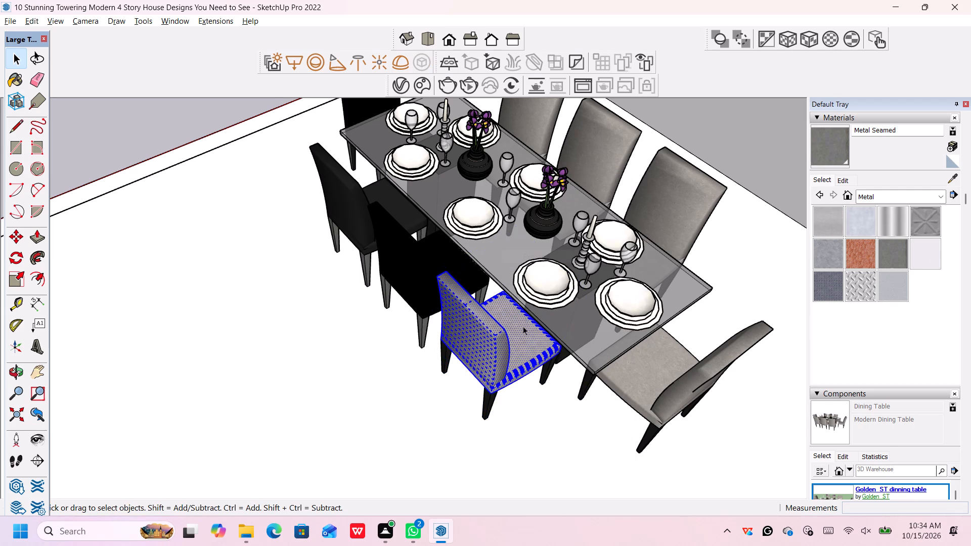
Paint the exploded side chair's backrest and seat upholstery black with Color M09 from the Colors collection.
{"action": "scroll", "coordinate": [508, 341], "scroll_direction": "up", "scroll_amount": 3}
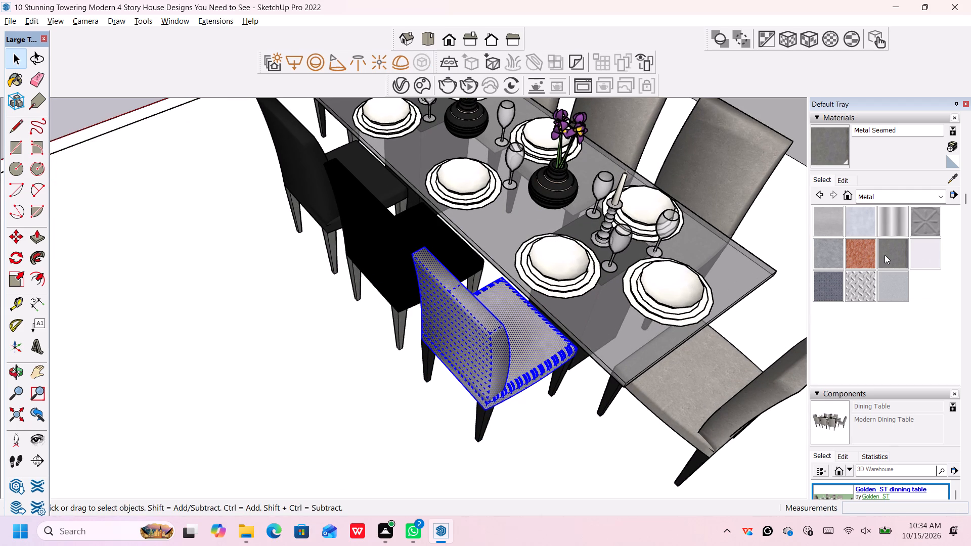
{"action": "left_click", "coordinate": [904, 194]}
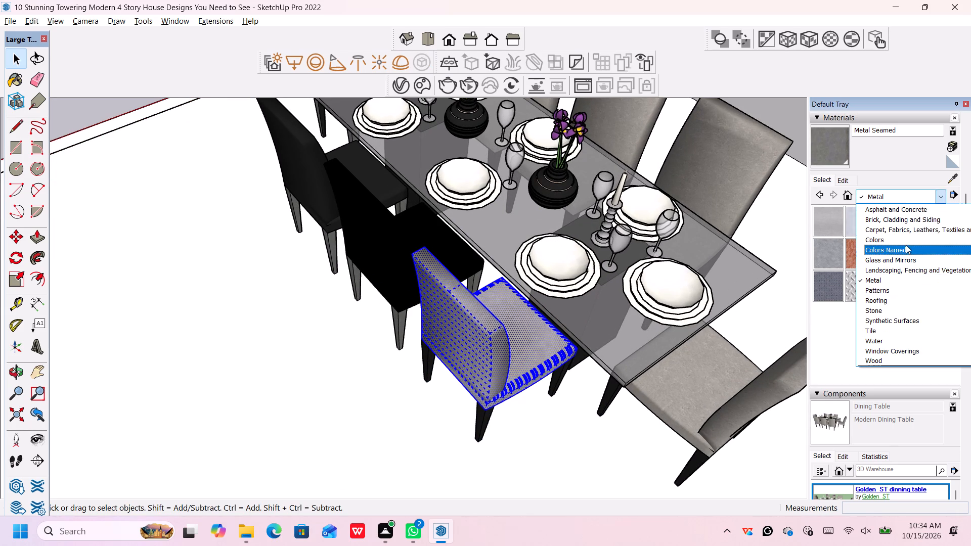
{"action": "left_click", "coordinate": [906, 242]}
{"action": "scroll", "coordinate": [899, 344], "scroll_direction": "down", "scroll_amount": 6}
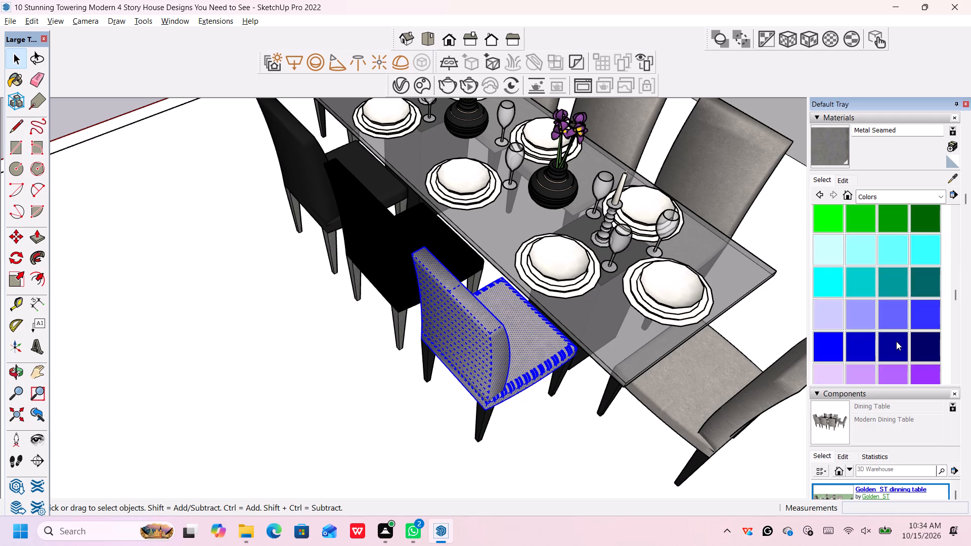
{"action": "scroll", "coordinate": [896, 341], "scroll_direction": "down", "scroll_amount": 15}
{"action": "scroll", "coordinate": [896, 336], "scroll_direction": "up", "scroll_amount": 3}
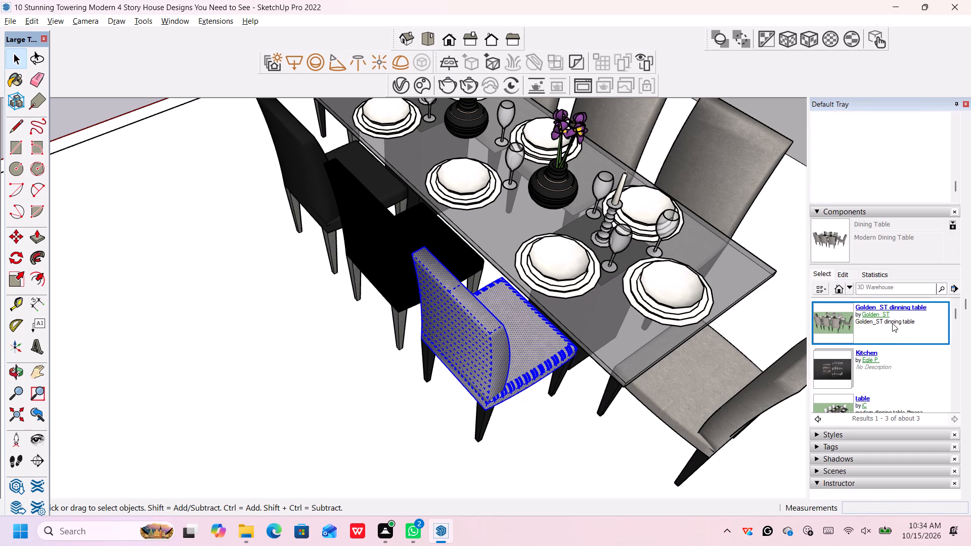
{"action": "scroll", "coordinate": [885, 283], "scroll_direction": "up", "scroll_amount": 3}
{"action": "left_click", "coordinate": [866, 230]}
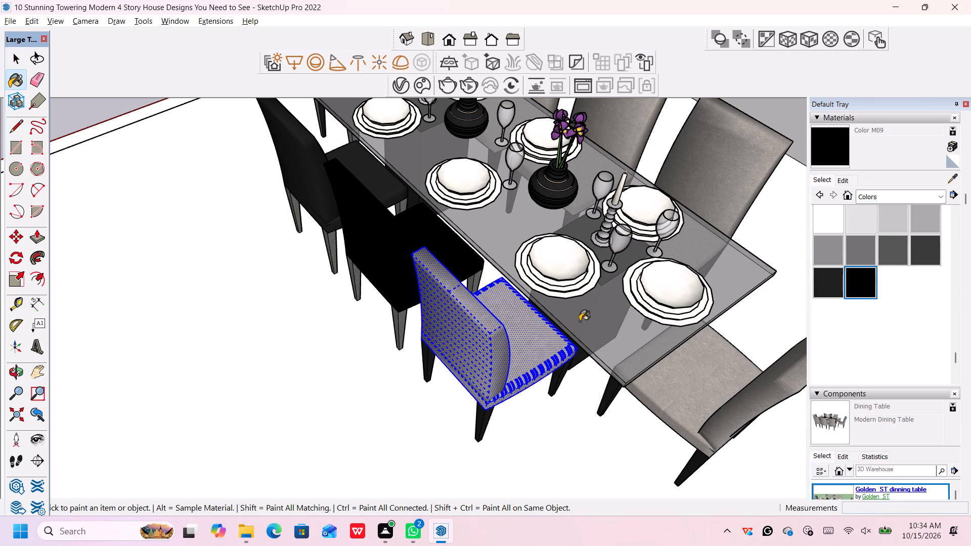
{"action": "left_click", "coordinate": [484, 325]}
{"action": "left_click", "coordinate": [512, 335]}
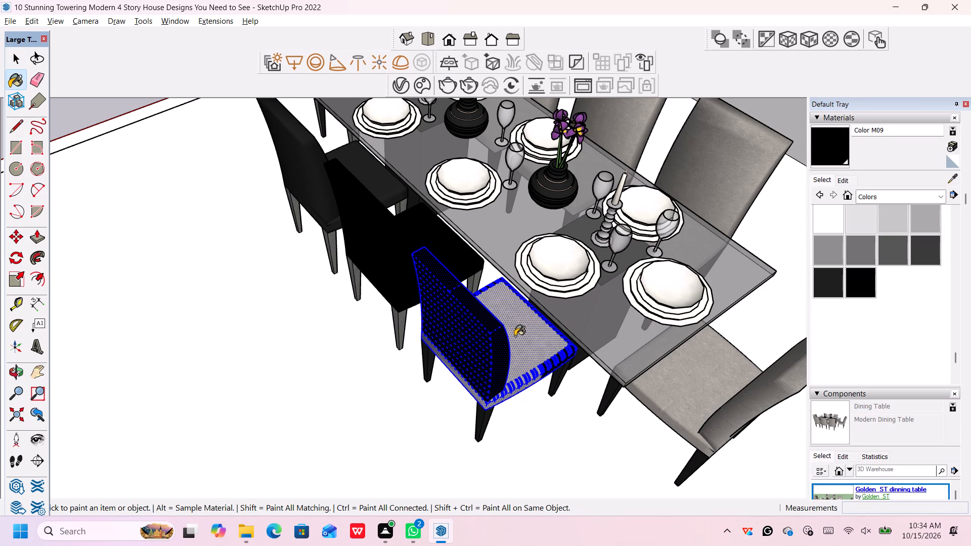
Examine the newly painted side chair's upholstery and legs from above and from near floor level.
{"action": "scroll", "coordinate": [533, 380], "scroll_direction": "up", "scroll_amount": 4}
{"action": "scroll", "coordinate": [548, 430], "scroll_direction": "up", "scroll_amount": 1}
{"action": "middle_click", "coordinate": [548, 430]}
{"action": "middle_click", "coordinate": [548, 430]}
{"action": "middle_click", "coordinate": [548, 430]}
{"action": "middle_click", "coordinate": [548, 425]}
{"action": "middle_click", "coordinate": [547, 423]}
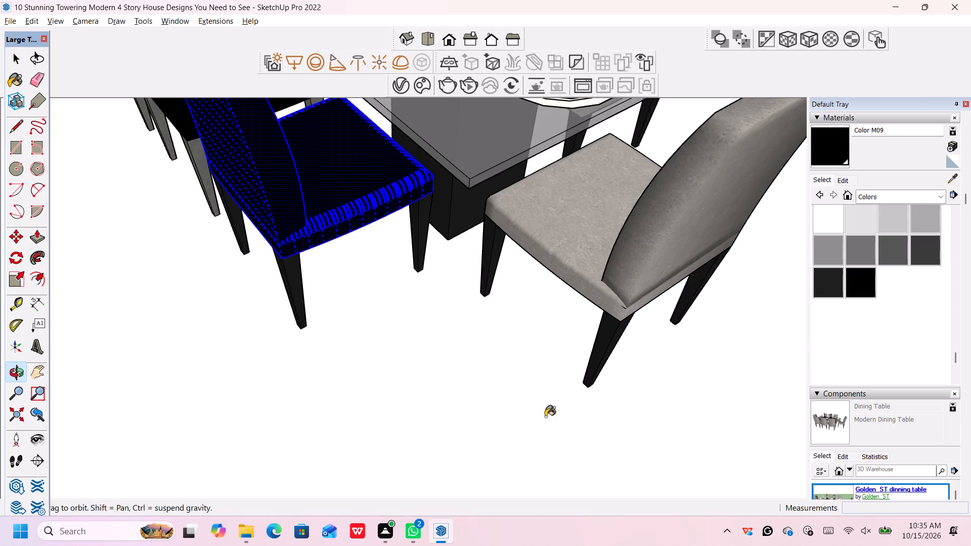
{"action": "middle_click", "coordinate": [546, 420]}
{"action": "middle_click", "coordinate": [545, 413]}
{"action": "middle_click", "coordinate": [544, 412]}
{"action": "scroll", "coordinate": [544, 412], "scroll_direction": "down", "scroll_amount": 8}
{"action": "scroll", "coordinate": [449, 342], "scroll_direction": "down", "scroll_amount": 7}
{"action": "middle_click_drag", "start_coordinate": [438, 328], "coordinate": [450, 346], "text": "shift"}
{"action": "middle_click_drag", "start_coordinate": [450, 346], "coordinate": [494, 413], "text": "shift"}
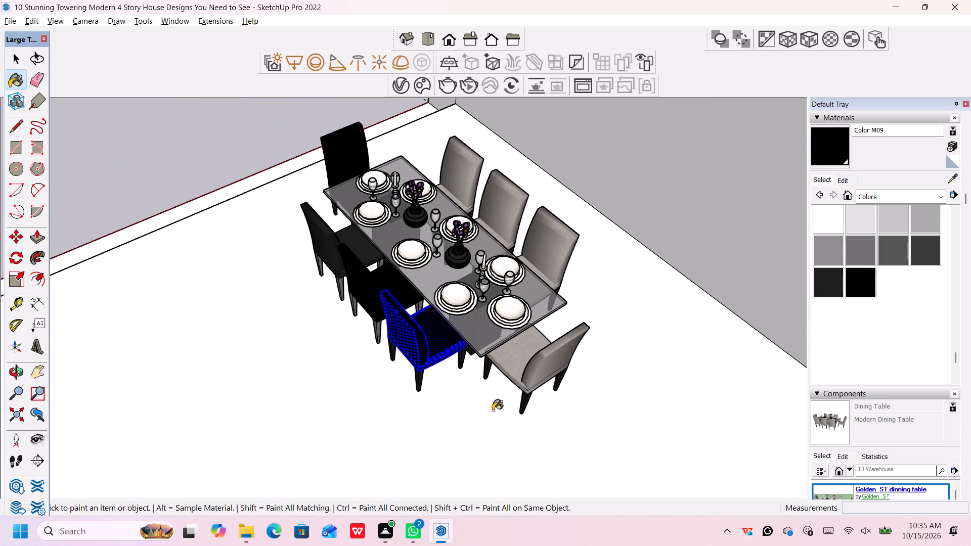
{"action": "scroll", "coordinate": [481, 403], "scroll_direction": "up", "scroll_amount": 4}
{"action": "key", "text": "space"}
{"action": "scroll", "coordinate": [436, 378], "scroll_direction": "up", "scroll_amount": 6}
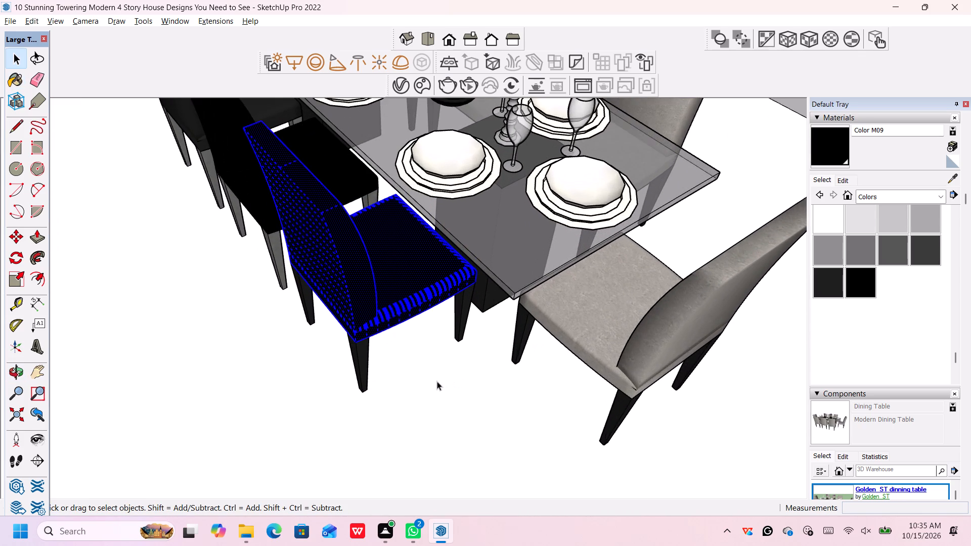
{"action": "middle_click_drag", "start_coordinate": [437, 382], "coordinate": [428, 236]}
{"action": "scroll", "coordinate": [435, 259], "scroll_direction": "down", "scroll_amount": 3}
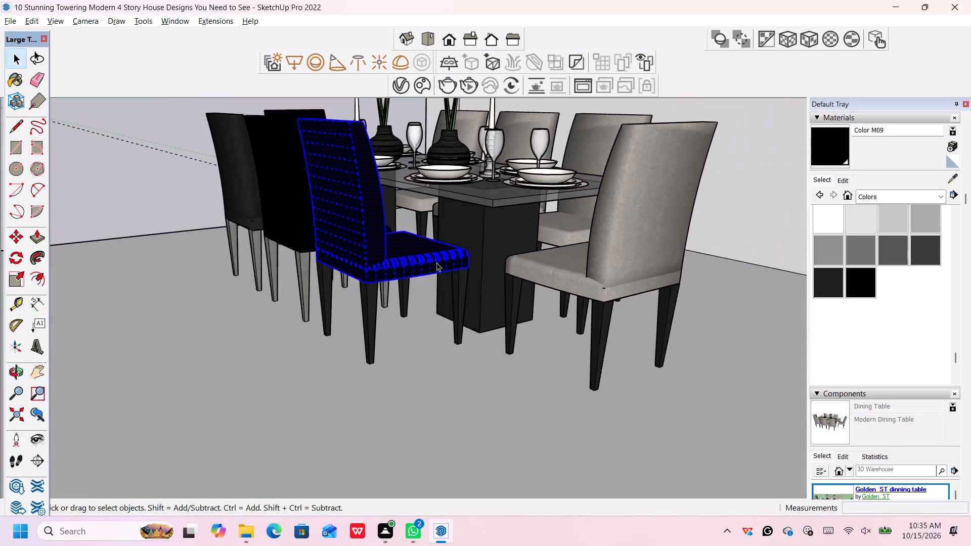
Explode the beige end chair at the head of the table, including its nested upholstery group and its leg component.
{"action": "scroll", "coordinate": [436, 262], "scroll_direction": "down", "scroll_amount": 3}
{"action": "scroll", "coordinate": [536, 266], "scroll_direction": "down", "scroll_amount": 2}
{"action": "scroll", "coordinate": [533, 271], "scroll_direction": "up", "scroll_amount": 3}
{"action": "middle_click_drag", "start_coordinate": [458, 300], "coordinate": [460, 306]}
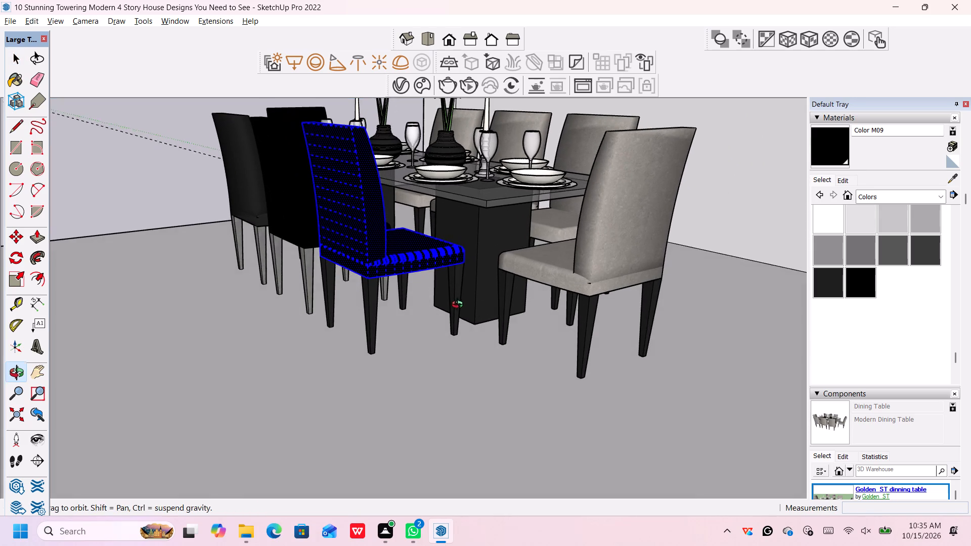
{"action": "middle_click_drag", "start_coordinate": [460, 306], "coordinate": [465, 312]}
{"action": "scroll", "coordinate": [725, 252], "scroll_direction": "down", "scroll_amount": 3}
{"action": "left_click", "coordinate": [652, 197]}
{"action": "right_click", "coordinate": [652, 197]}
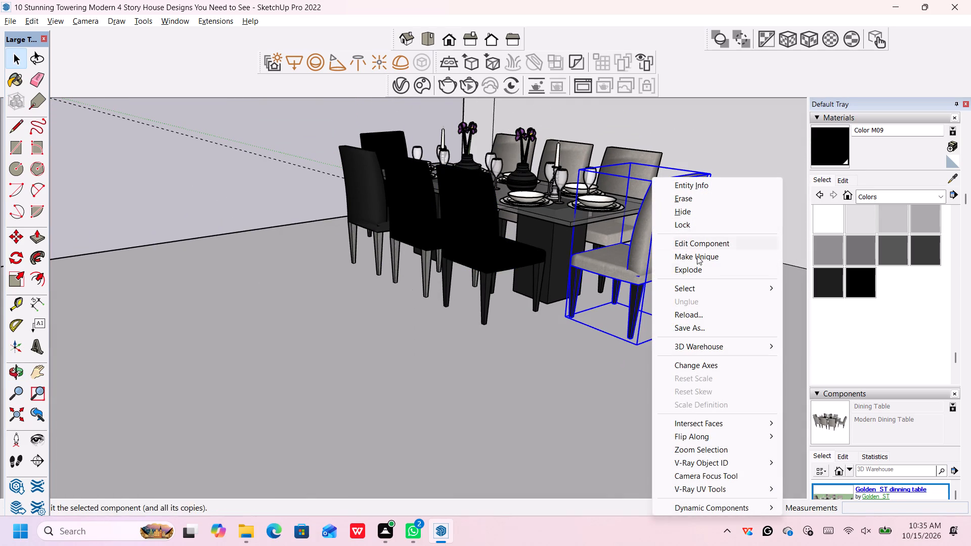
{"action": "left_click", "coordinate": [699, 268]}
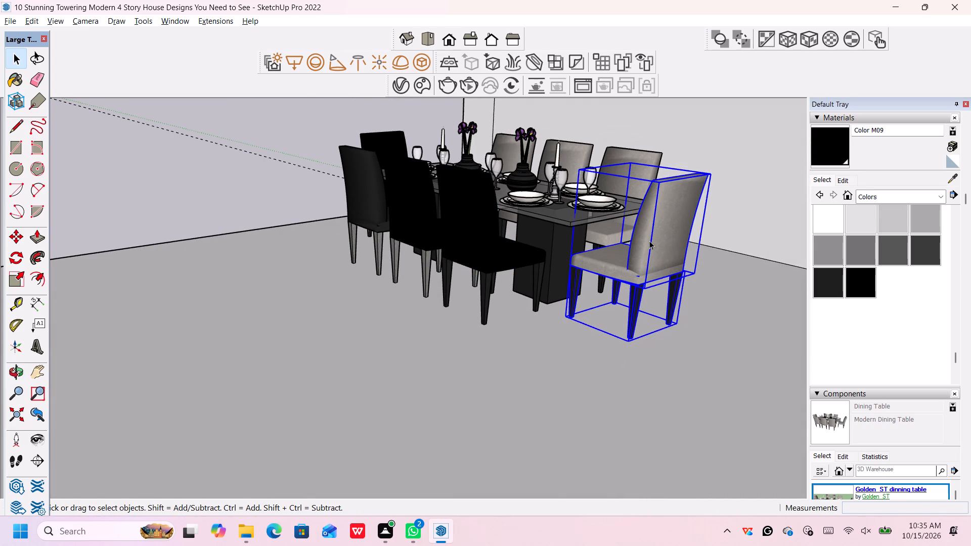
{"action": "left_click", "coordinate": [649, 241]}
{"action": "right_click", "coordinate": [649, 240]}
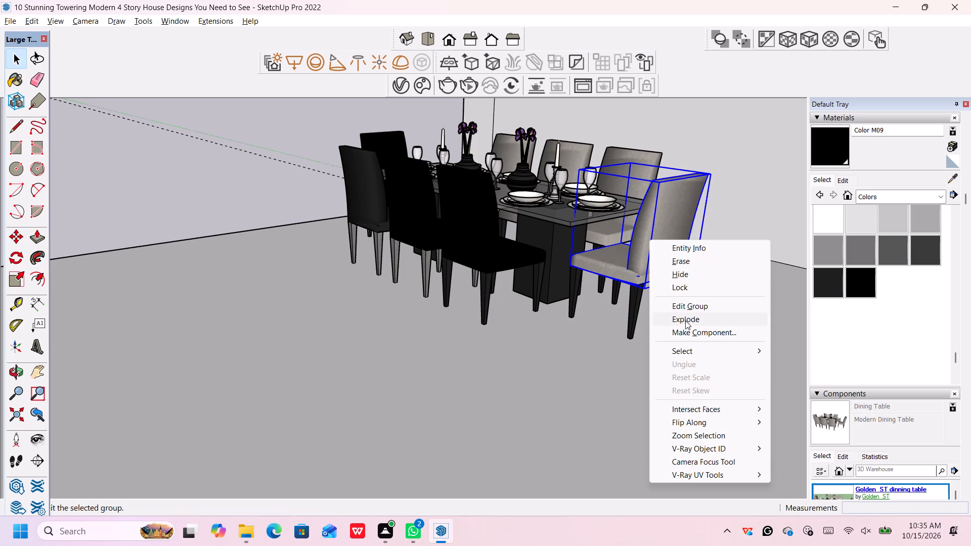
{"action": "left_click", "coordinate": [686, 321]}
{"action": "right_click", "coordinate": [639, 301]}
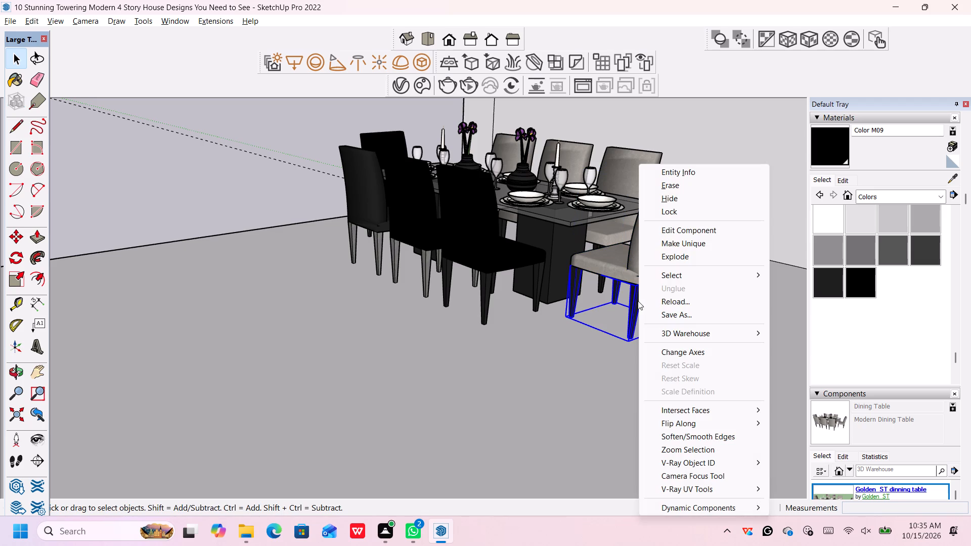
{"action": "left_click", "coordinate": [675, 259]}
Explode the beige side chair nearest the end chair, on the table's unpainted long side, including its nested legs and seat-and-back upholstery.
{"action": "scroll", "coordinate": [696, 308], "scroll_direction": "down", "scroll_amount": 2}
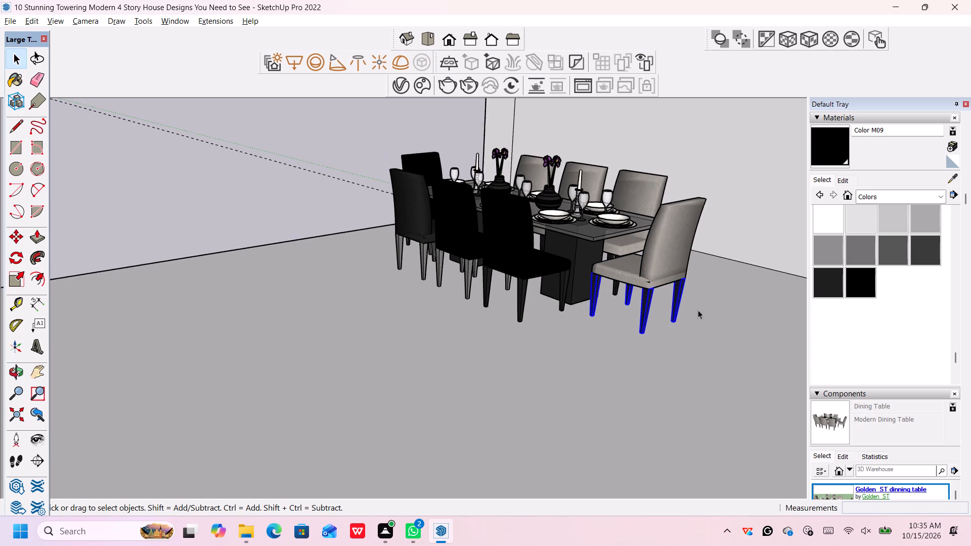
{"action": "scroll", "coordinate": [698, 310], "scroll_direction": "up", "scroll_amount": 6}
{"action": "middle_click_drag", "start_coordinate": [715, 300], "coordinate": [402, 313]}
{"action": "scroll", "coordinate": [510, 243], "scroll_direction": "down", "scroll_amount": 4}
{"action": "middle_click_drag", "start_coordinate": [532, 220], "coordinate": [531, 221]}
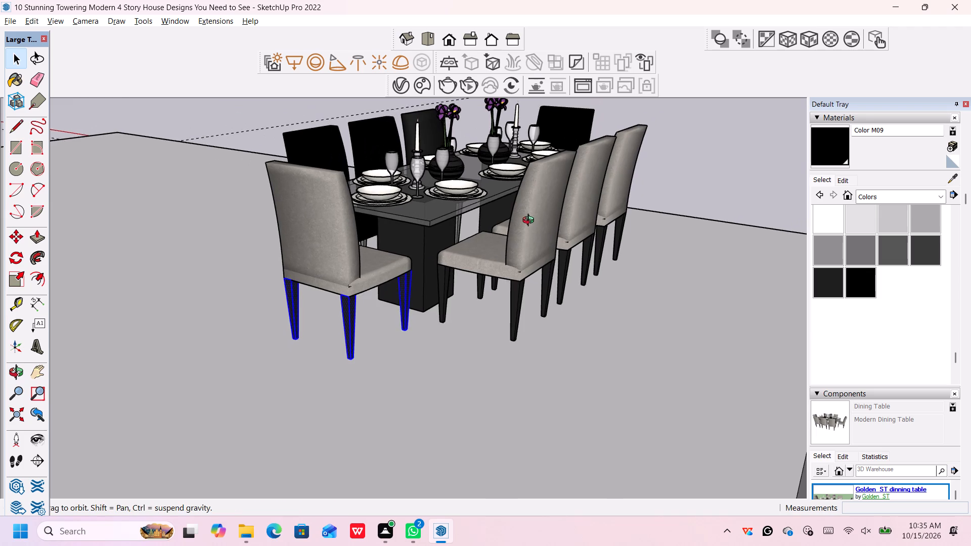
{"action": "middle_click_drag", "start_coordinate": [531, 221], "coordinate": [512, 278]}
{"action": "scroll", "coordinate": [511, 272], "scroll_direction": "up", "scroll_amount": 3}
{"action": "left_click", "coordinate": [517, 253]}
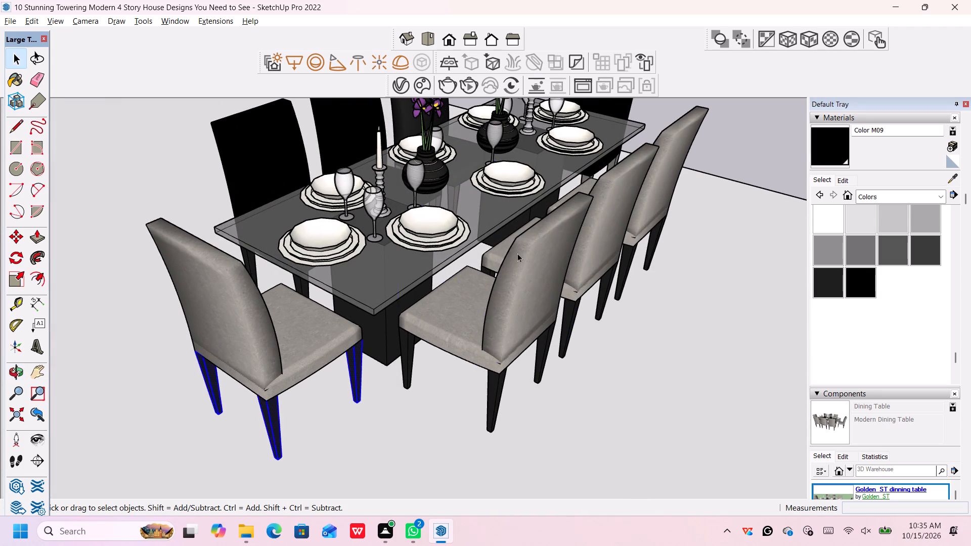
{"action": "right_click", "coordinate": [518, 253]}
{"action": "left_click", "coordinate": [544, 269]}
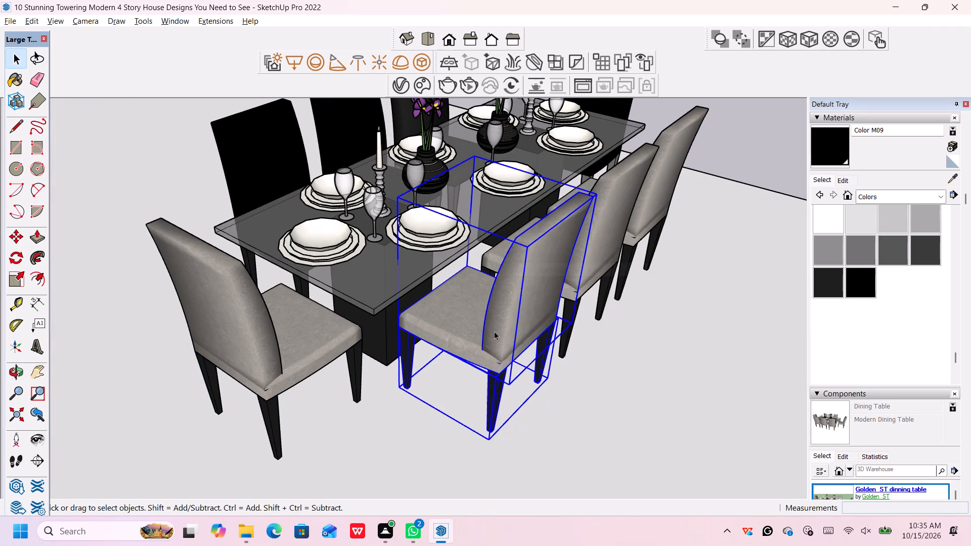
{"action": "right_click", "coordinate": [509, 331]}
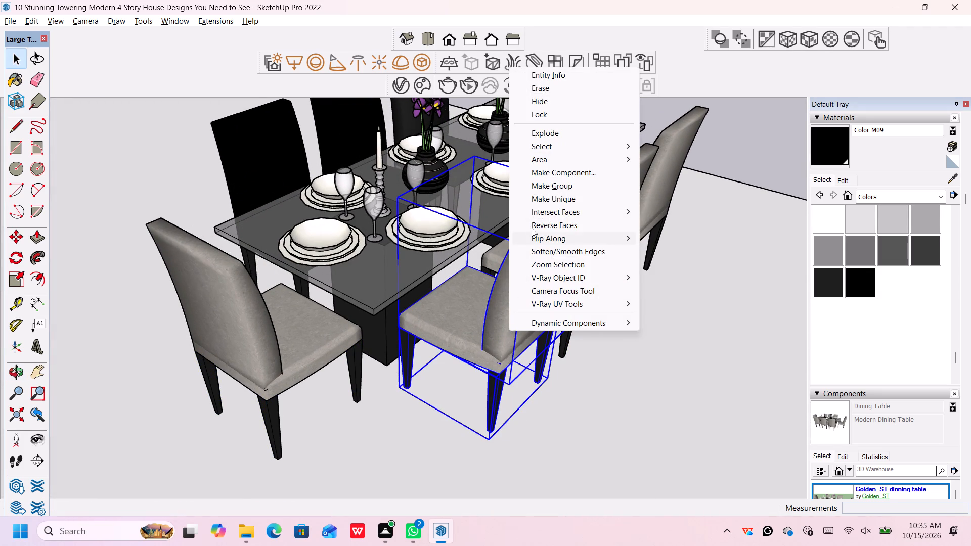
{"action": "left_click", "coordinate": [579, 134]}
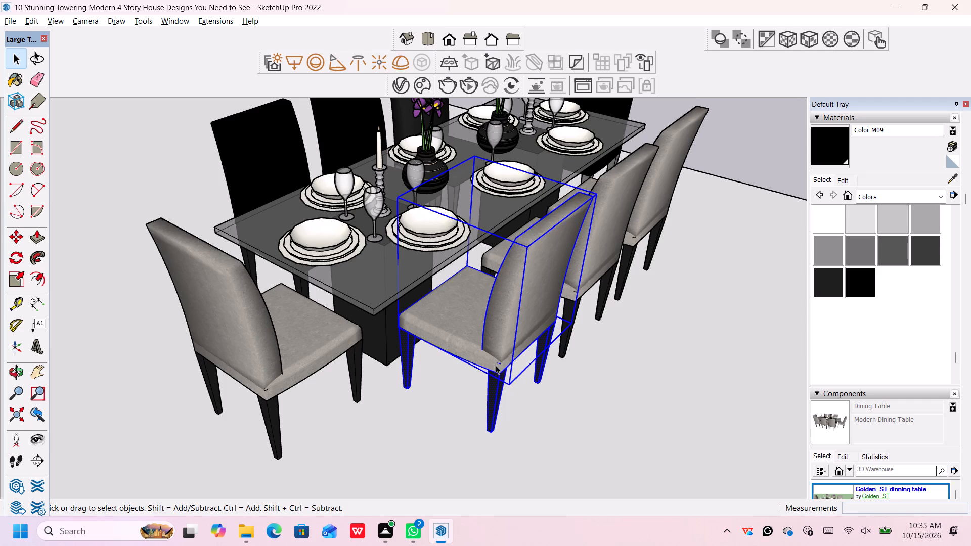
{"action": "right_click", "coordinate": [512, 333]}
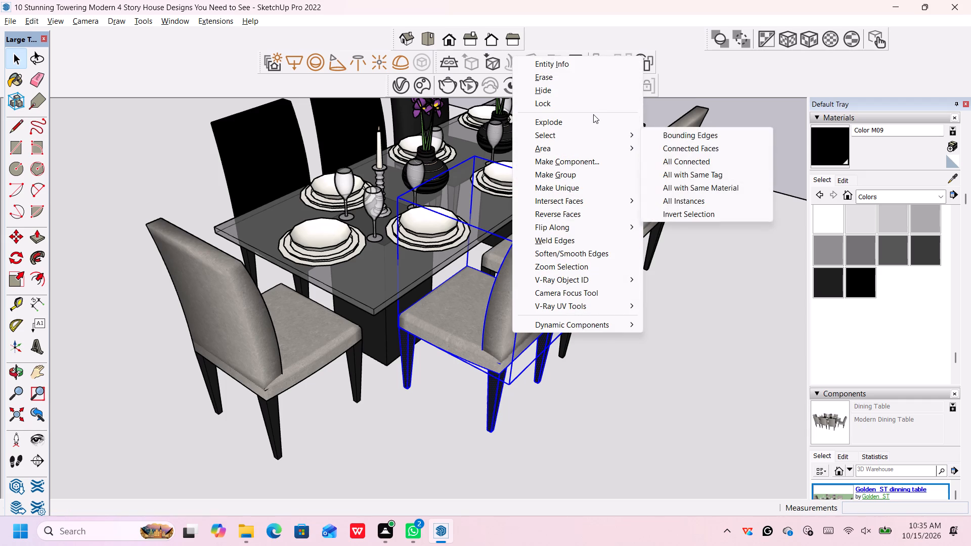
{"action": "left_click", "coordinate": [593, 120]}
Explode the middle beige side chair in the same row, including its nested legs and seat-and-back upholstery.
{"action": "left_click", "coordinate": [599, 197]}
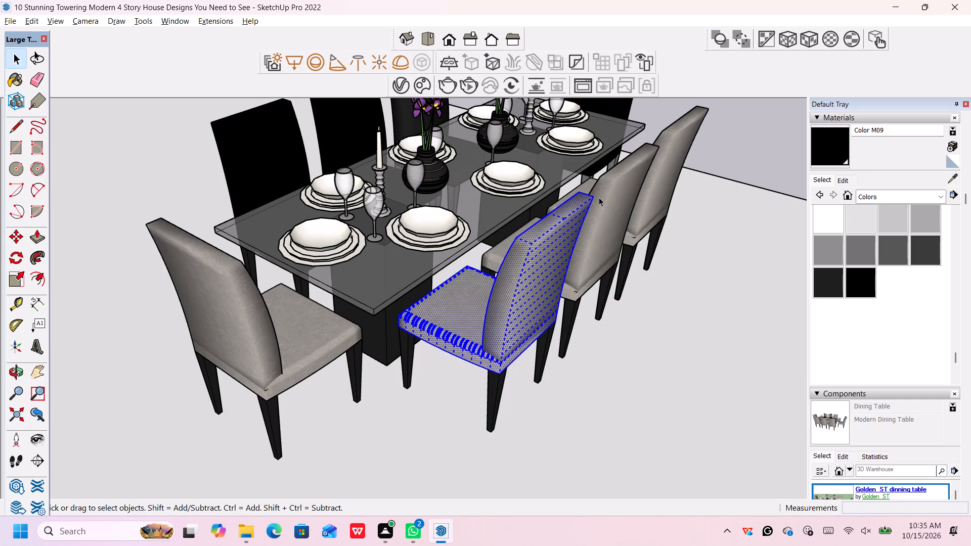
{"action": "right_click", "coordinate": [599, 197]}
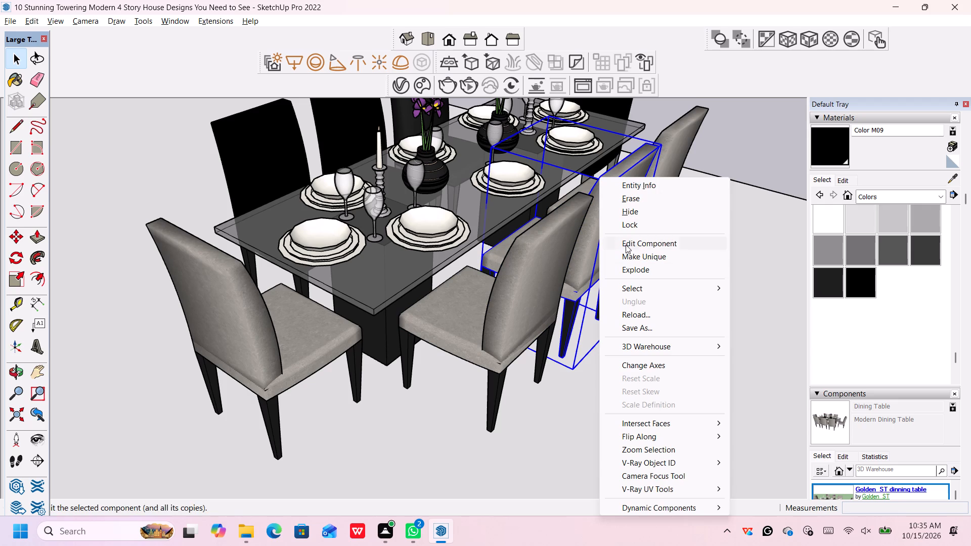
{"action": "left_click", "coordinate": [642, 271]}
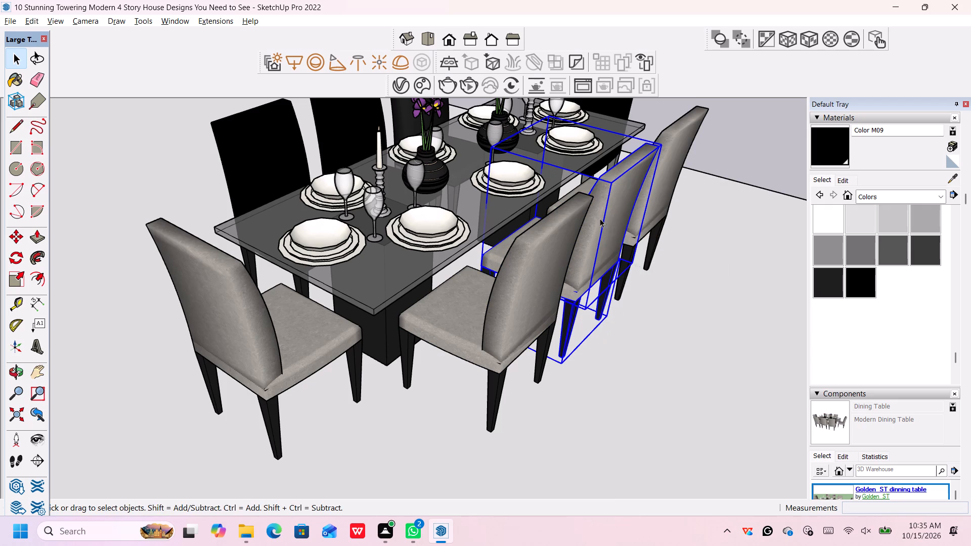
{"action": "right_click", "coordinate": [598, 216]}
{"action": "left_click", "coordinate": [634, 280]}
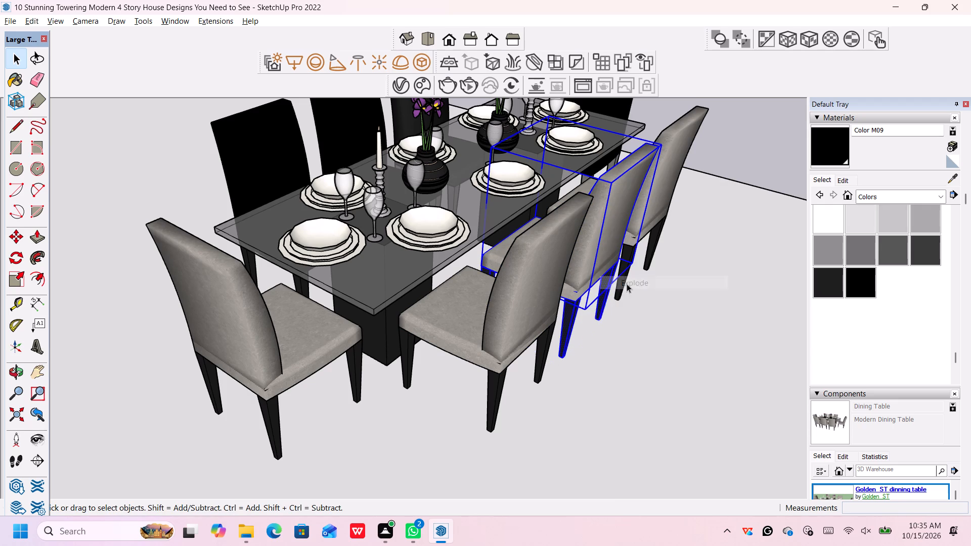
{"action": "right_click", "coordinate": [593, 269]}
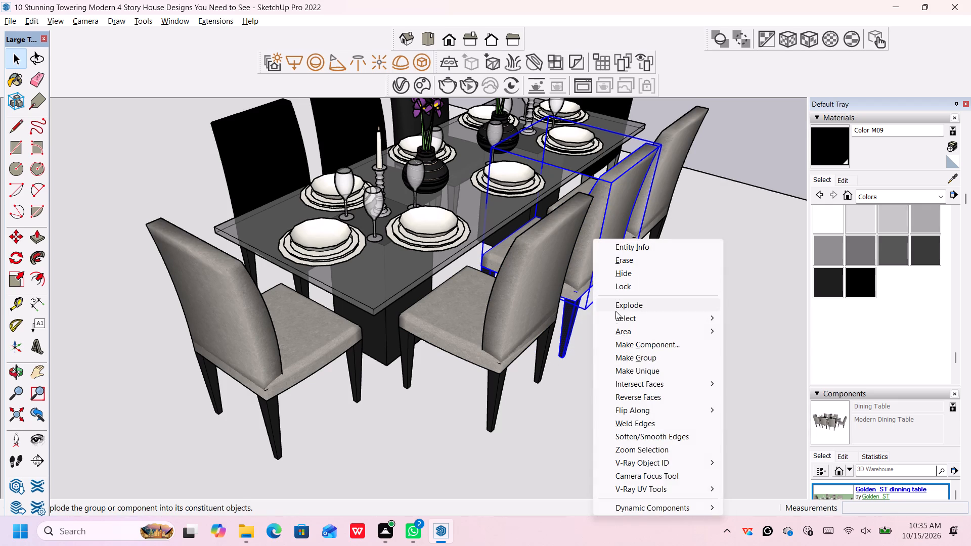
{"action": "left_click", "coordinate": [619, 305]}
Explode the farthest beige side chair in the row, including its nested legs and seat-and-back upholstery.
{"action": "left_click", "coordinate": [646, 198]}
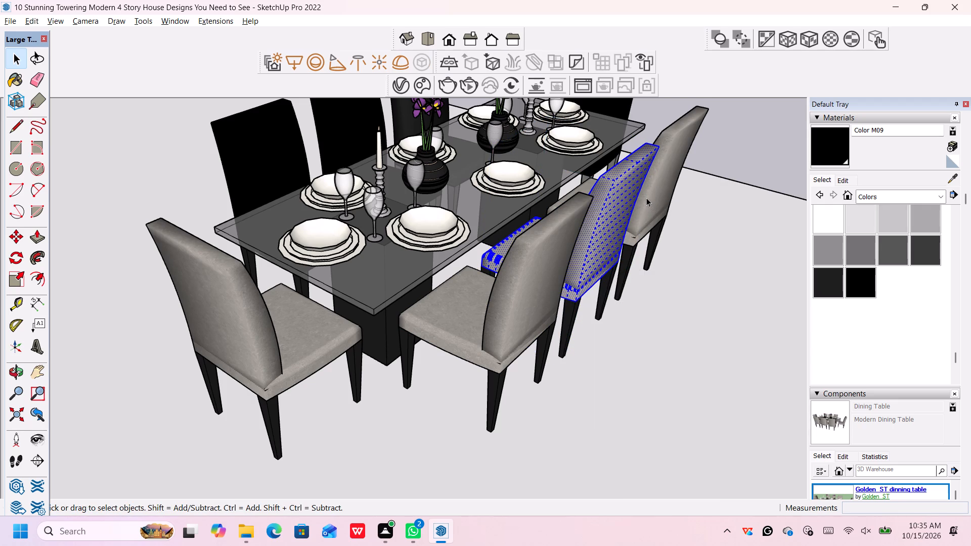
{"action": "right_click", "coordinate": [646, 198]}
{"action": "left_click", "coordinate": [665, 268]}
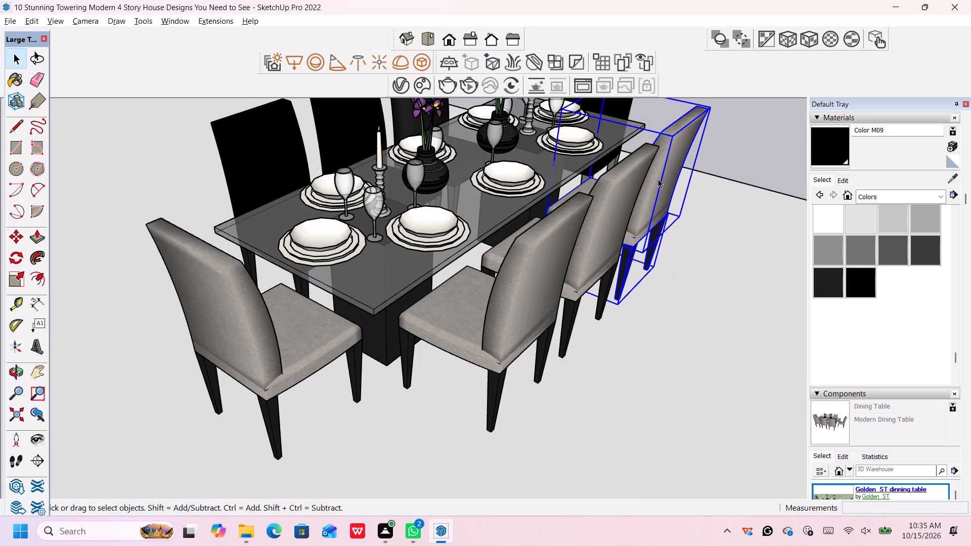
{"action": "right_click", "coordinate": [658, 179]}
{"action": "left_click", "coordinate": [679, 240]}
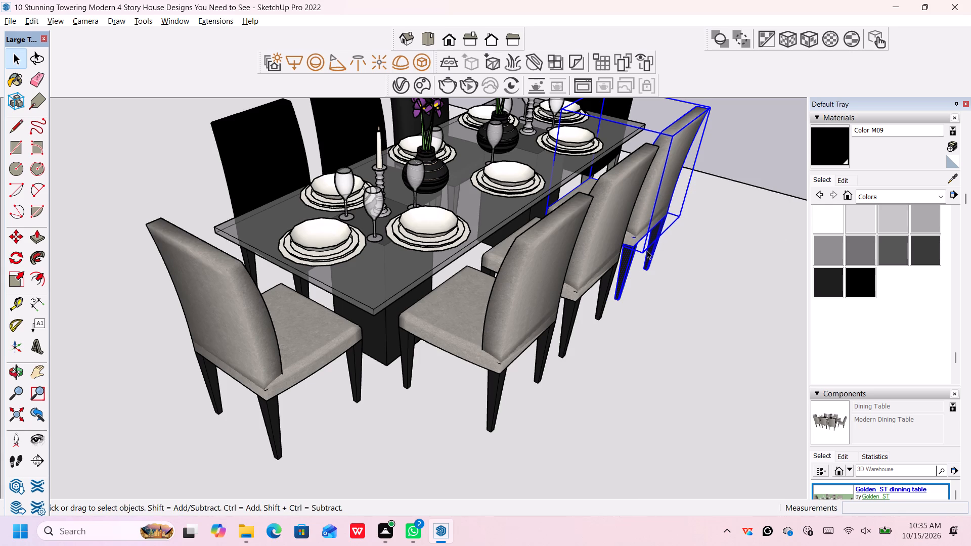
{"action": "right_click", "coordinate": [655, 208]}
{"action": "left_click", "coordinate": [672, 274]}
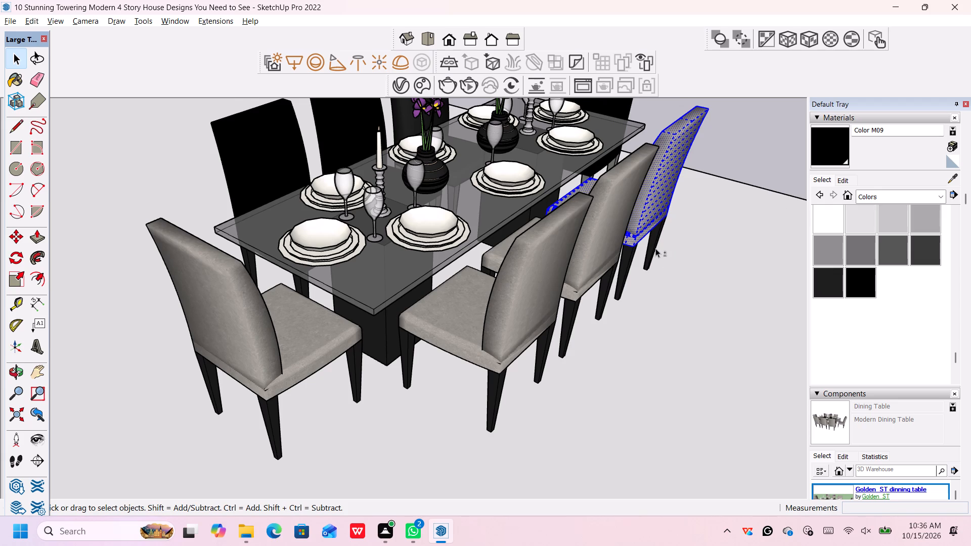
Paint the backrests and seats of the three exploded beige side chairs black with Color M09 from the Colors collection.
{"action": "middle_click_drag", "start_coordinate": [655, 248], "coordinate": [629, 285], "text": "shift"}
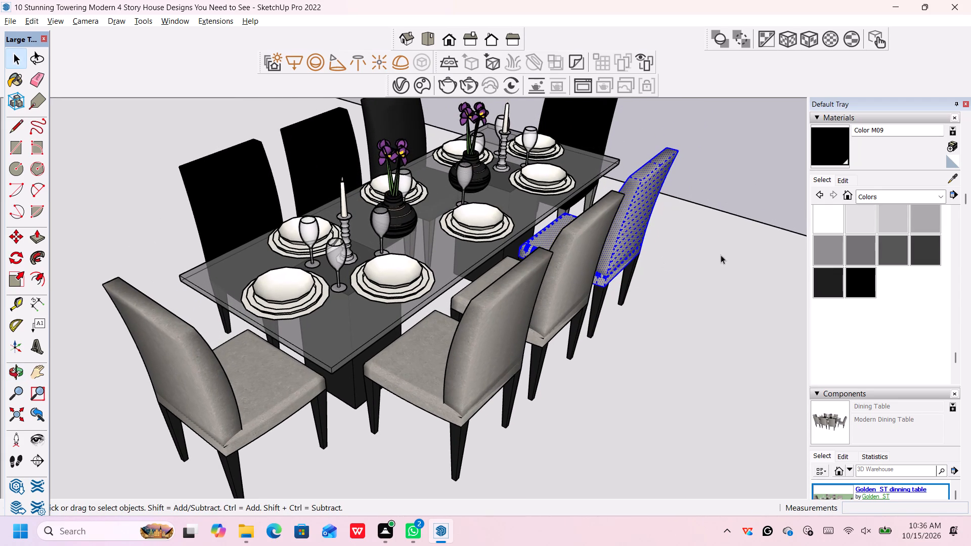
{"action": "left_click", "coordinate": [864, 286]}
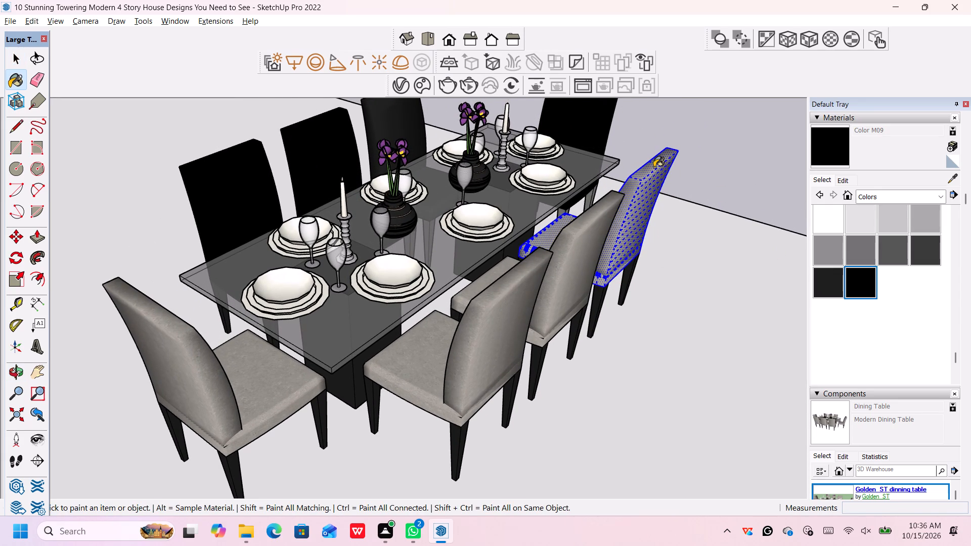
{"action": "left_click", "coordinate": [654, 167]}
{"action": "left_click", "coordinate": [552, 235]}
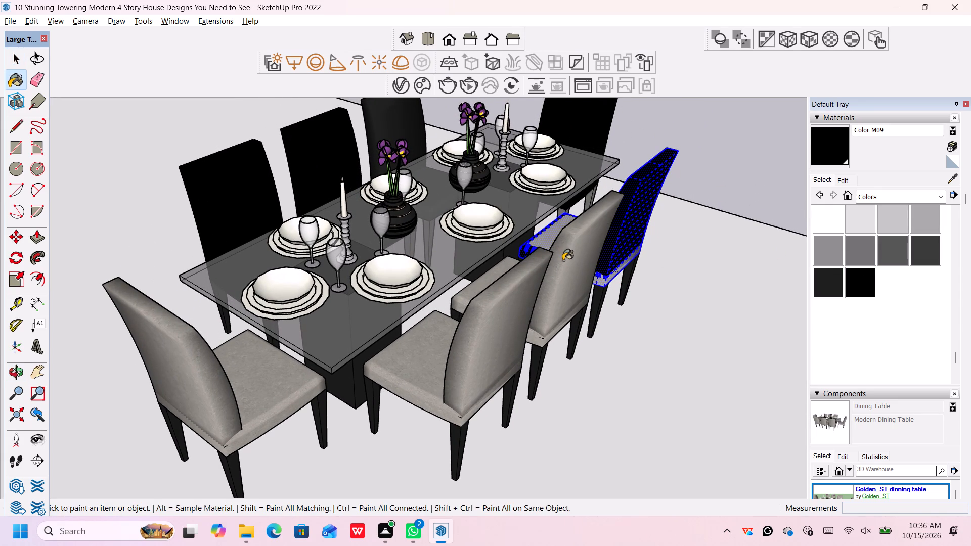
{"action": "left_click", "coordinate": [564, 261]}
{"action": "left_click", "coordinate": [492, 282]}
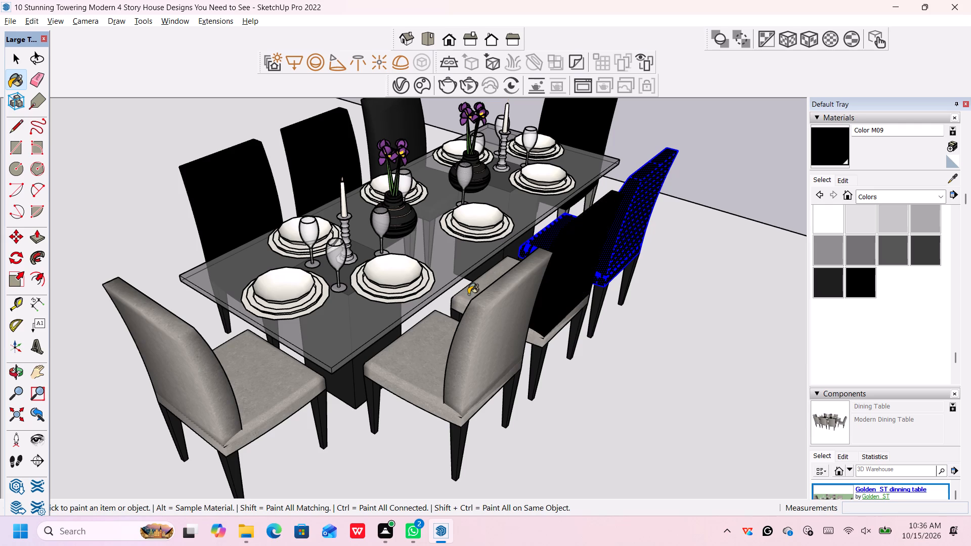
{"action": "left_click", "coordinate": [460, 300]}
{"action": "left_click", "coordinate": [480, 333]}
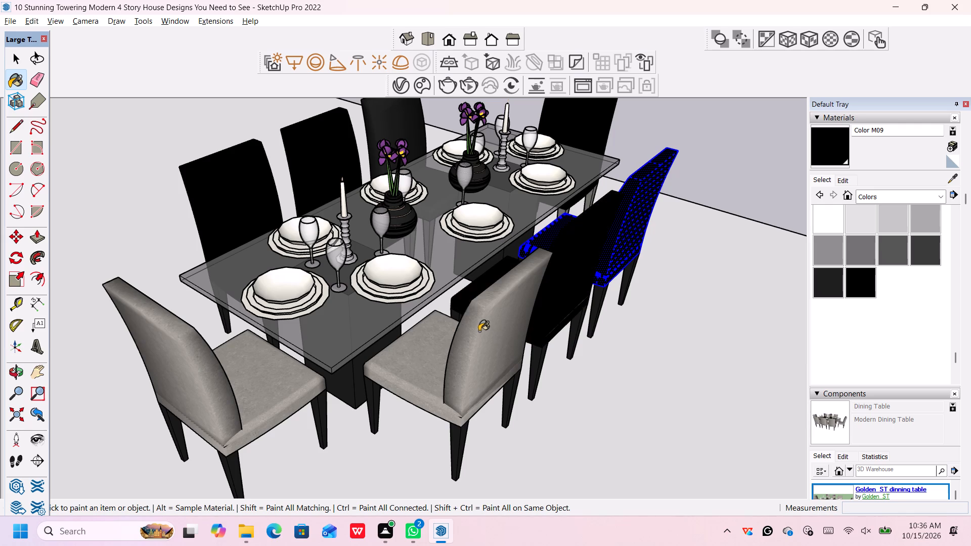
{"action": "left_click", "coordinate": [395, 380]}
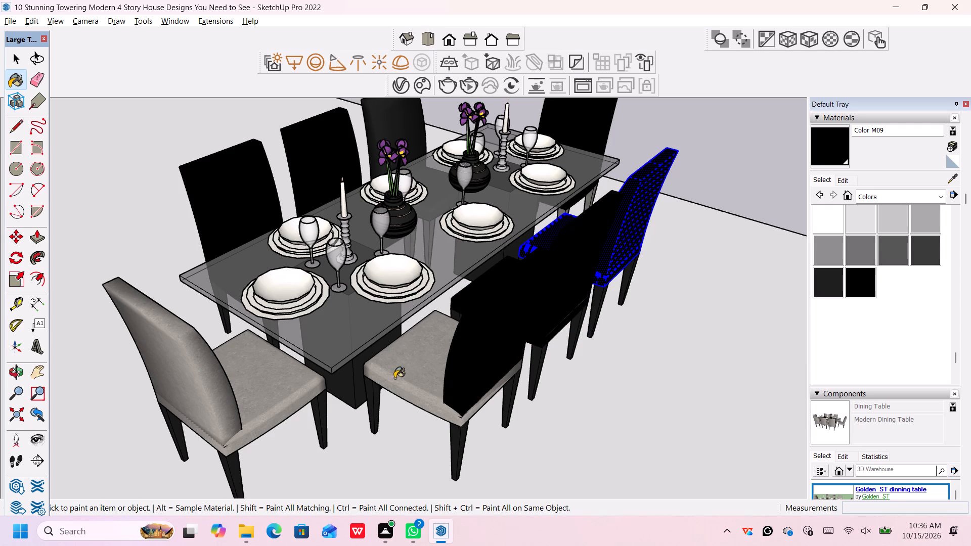
{"action": "left_click", "coordinate": [409, 367]}
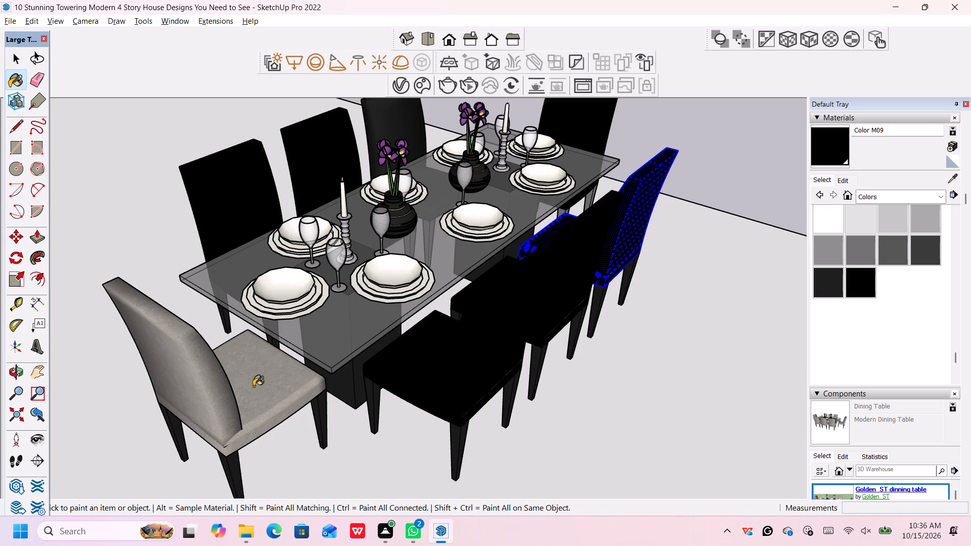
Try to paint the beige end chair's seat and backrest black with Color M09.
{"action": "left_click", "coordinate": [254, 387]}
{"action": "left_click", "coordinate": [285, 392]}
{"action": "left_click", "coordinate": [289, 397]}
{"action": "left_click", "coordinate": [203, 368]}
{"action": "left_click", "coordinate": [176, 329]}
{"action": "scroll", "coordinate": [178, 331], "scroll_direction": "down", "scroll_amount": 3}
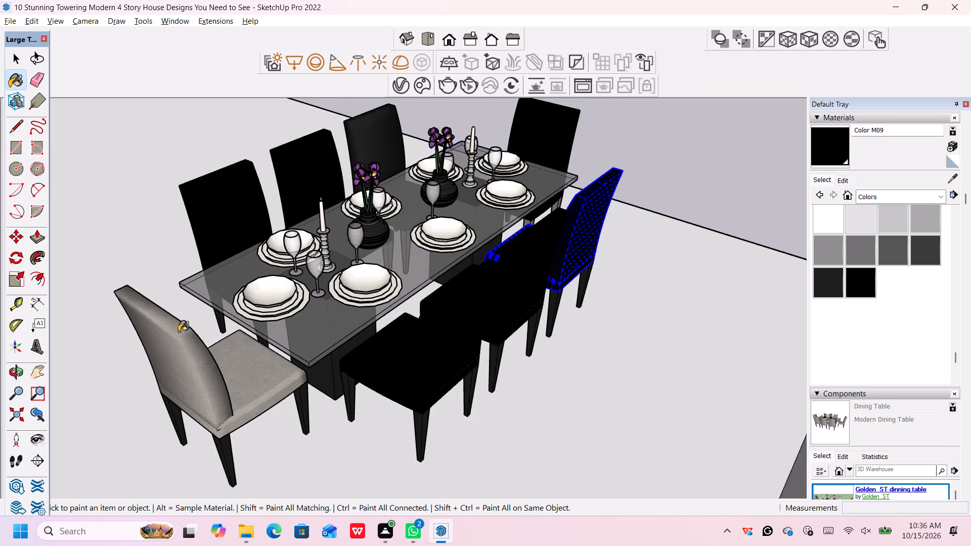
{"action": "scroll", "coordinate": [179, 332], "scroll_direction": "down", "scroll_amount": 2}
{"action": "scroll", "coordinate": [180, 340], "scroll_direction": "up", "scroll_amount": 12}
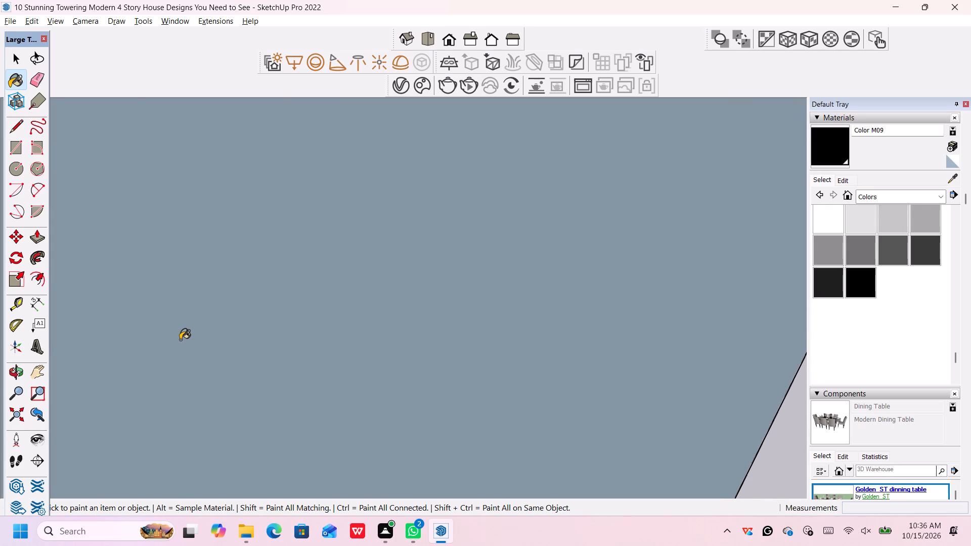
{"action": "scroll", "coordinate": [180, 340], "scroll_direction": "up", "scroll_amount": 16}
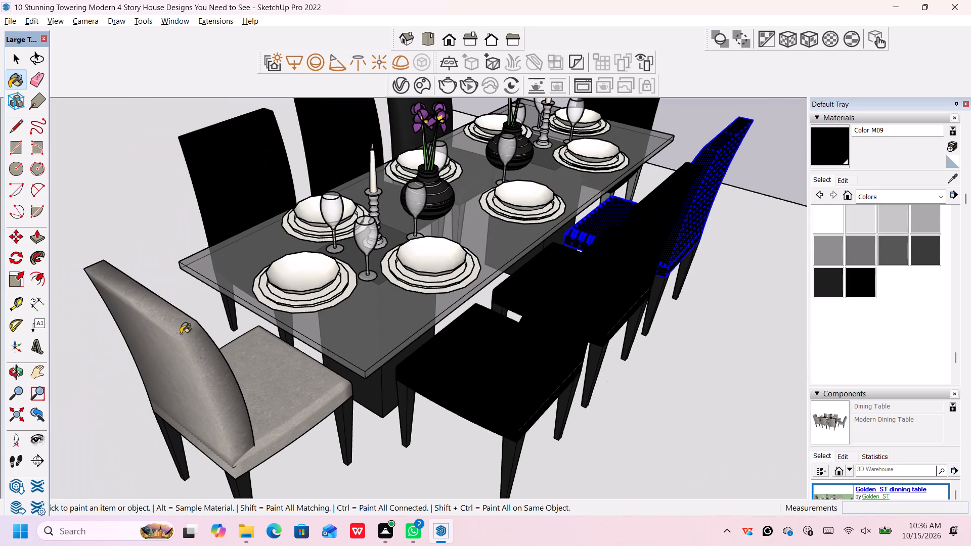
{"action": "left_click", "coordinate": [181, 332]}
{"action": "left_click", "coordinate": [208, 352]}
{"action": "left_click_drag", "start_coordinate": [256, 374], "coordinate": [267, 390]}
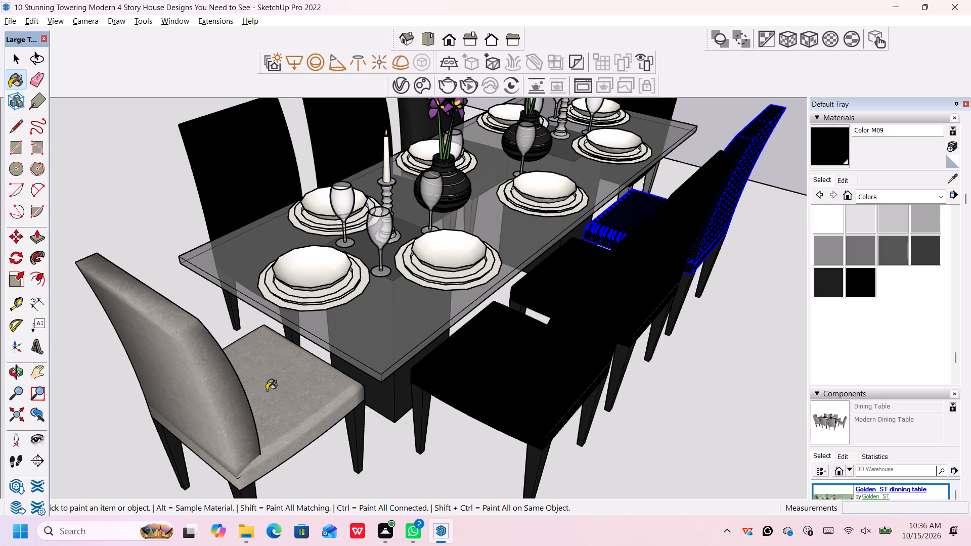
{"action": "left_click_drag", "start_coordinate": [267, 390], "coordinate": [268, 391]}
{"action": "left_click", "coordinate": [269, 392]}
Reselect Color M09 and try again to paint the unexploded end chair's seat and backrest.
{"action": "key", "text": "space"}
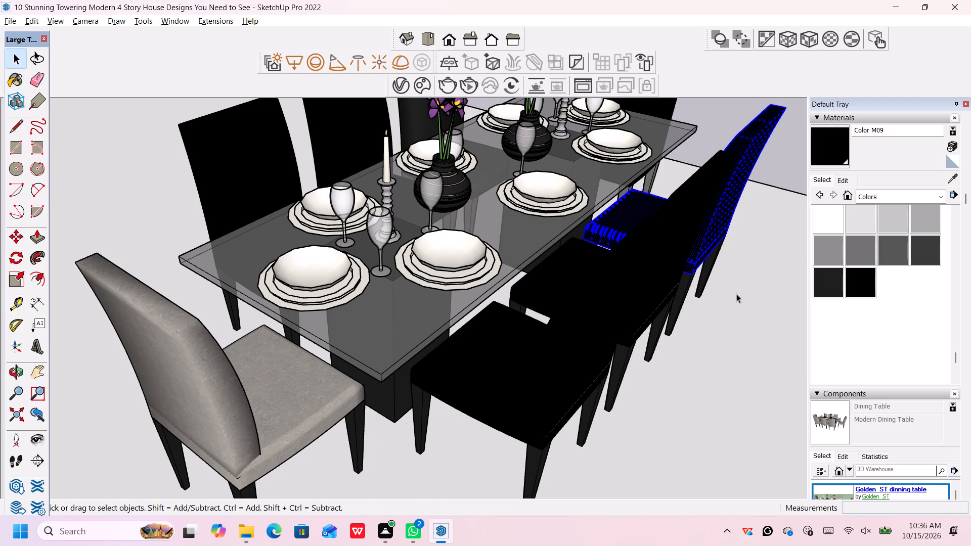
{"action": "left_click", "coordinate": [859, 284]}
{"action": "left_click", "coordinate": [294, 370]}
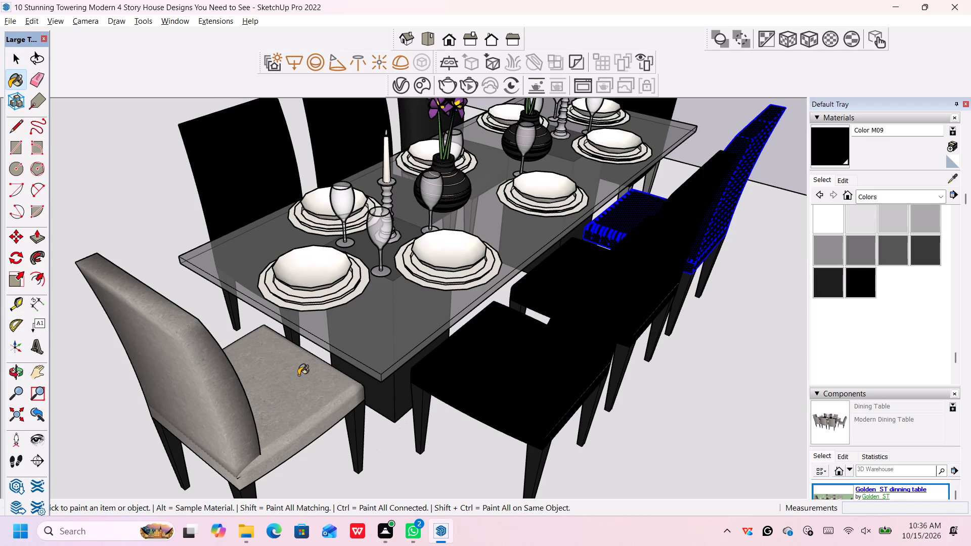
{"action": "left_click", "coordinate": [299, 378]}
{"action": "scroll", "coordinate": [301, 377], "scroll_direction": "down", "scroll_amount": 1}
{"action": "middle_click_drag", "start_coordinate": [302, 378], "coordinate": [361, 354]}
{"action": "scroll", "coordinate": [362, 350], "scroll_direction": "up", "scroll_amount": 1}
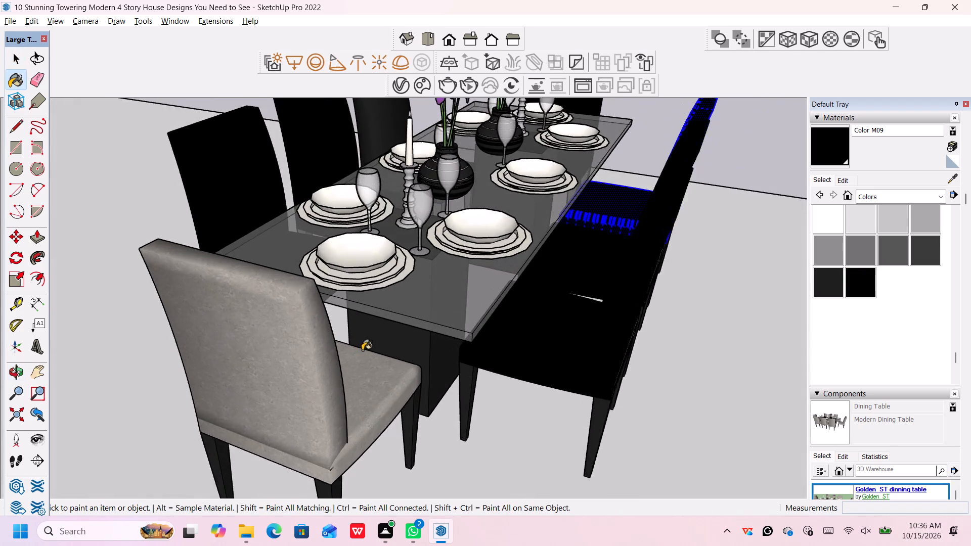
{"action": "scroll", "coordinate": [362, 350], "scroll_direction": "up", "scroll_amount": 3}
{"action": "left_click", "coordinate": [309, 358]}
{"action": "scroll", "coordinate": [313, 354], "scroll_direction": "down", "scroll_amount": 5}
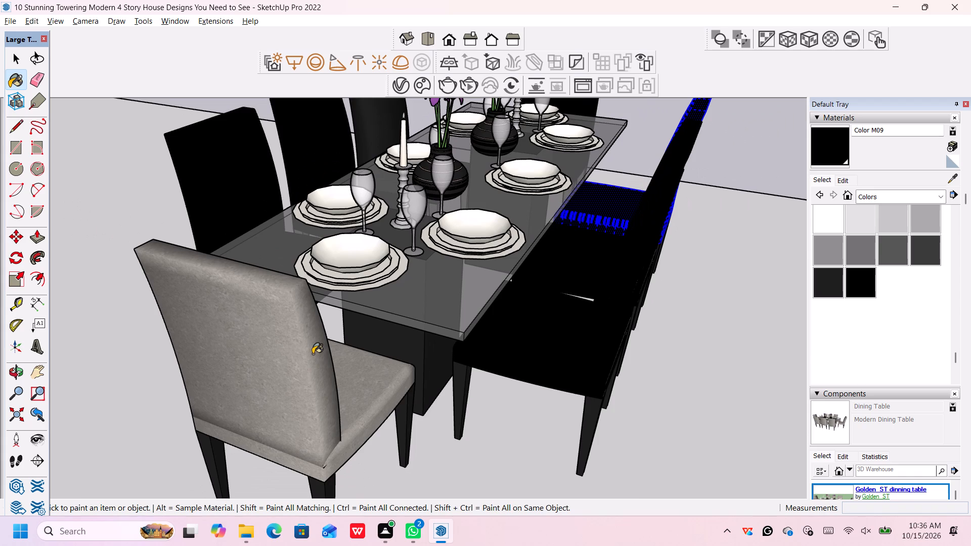
Explode the beige end chair's seat-and-back upholstery component.
{"action": "key", "text": "space"}
{"action": "left_click", "coordinate": [312, 342]}
{"action": "right_click", "coordinate": [312, 342]}
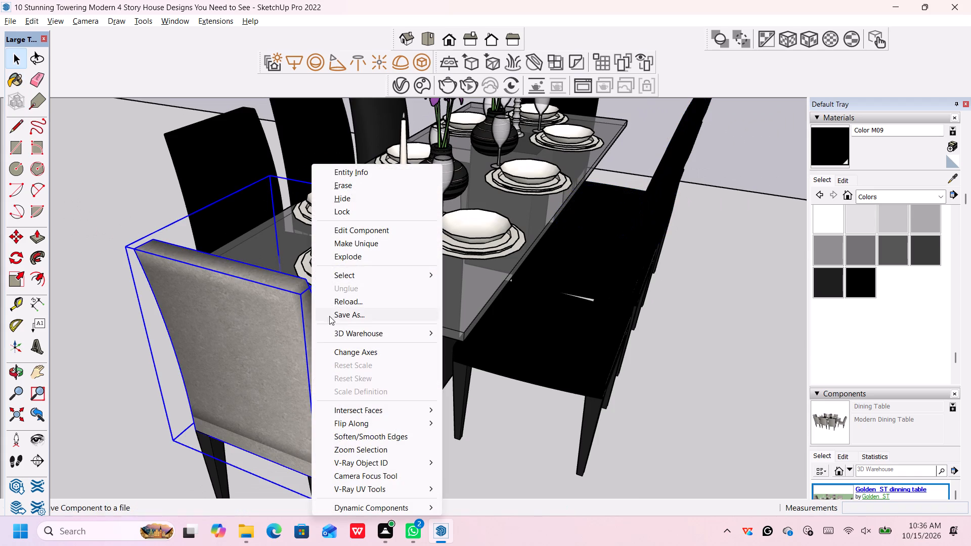
{"action": "left_click", "coordinate": [358, 256]}
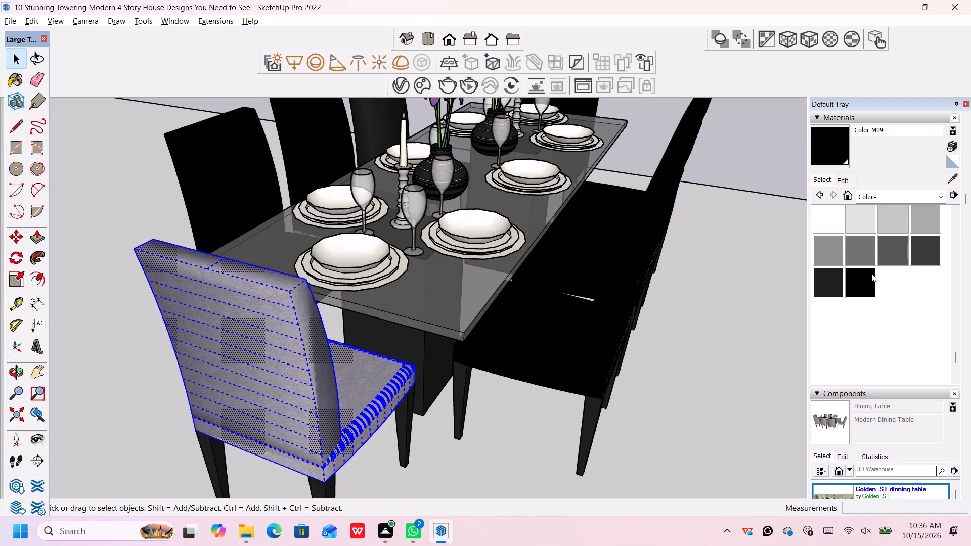
Paint the exploded end chair's seat and backrest black with Color M09 from the Colors collection.
{"action": "left_click", "coordinate": [871, 280]}
{"action": "left_click", "coordinate": [345, 367]}
{"action": "left_click", "coordinate": [286, 363]}
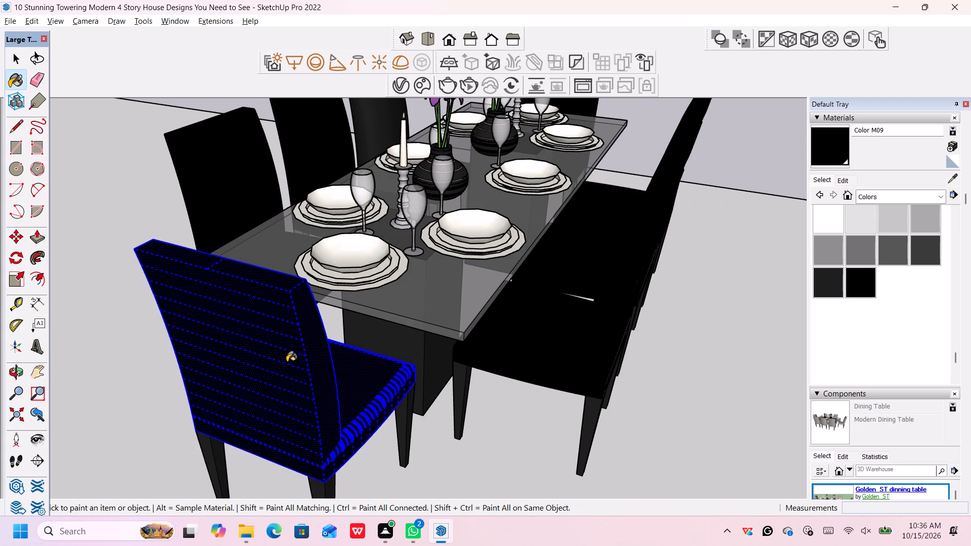
Examine the recoloured dining set from both long sides of the table.
{"action": "scroll", "coordinate": [357, 372], "scroll_direction": "down", "scroll_amount": 4}
{"action": "scroll", "coordinate": [316, 388], "scroll_direction": "down", "scroll_amount": 2}
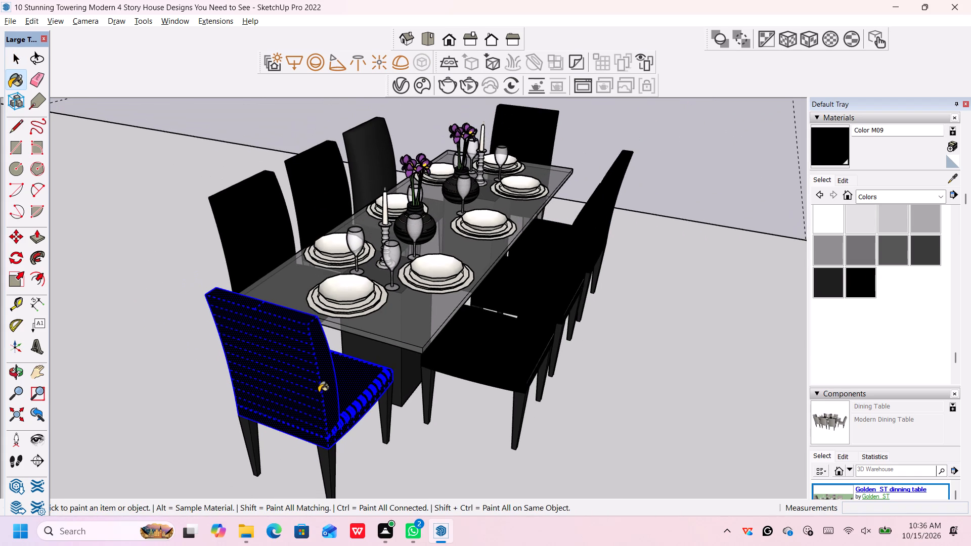
{"action": "key", "text": "space"}
{"action": "scroll", "coordinate": [332, 384], "scroll_direction": "down", "scroll_amount": 4}
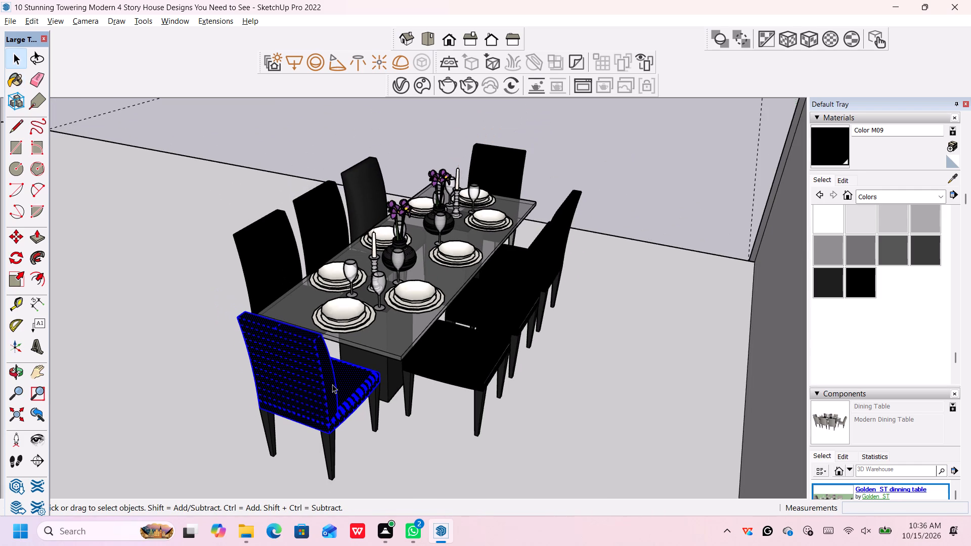
{"action": "scroll", "coordinate": [313, 380], "scroll_direction": "up", "scroll_amount": 3}
{"action": "scroll", "coordinate": [305, 381], "scroll_direction": "down", "scroll_amount": 1}
{"action": "middle_click_drag", "start_coordinate": [306, 381], "coordinate": [352, 378]}
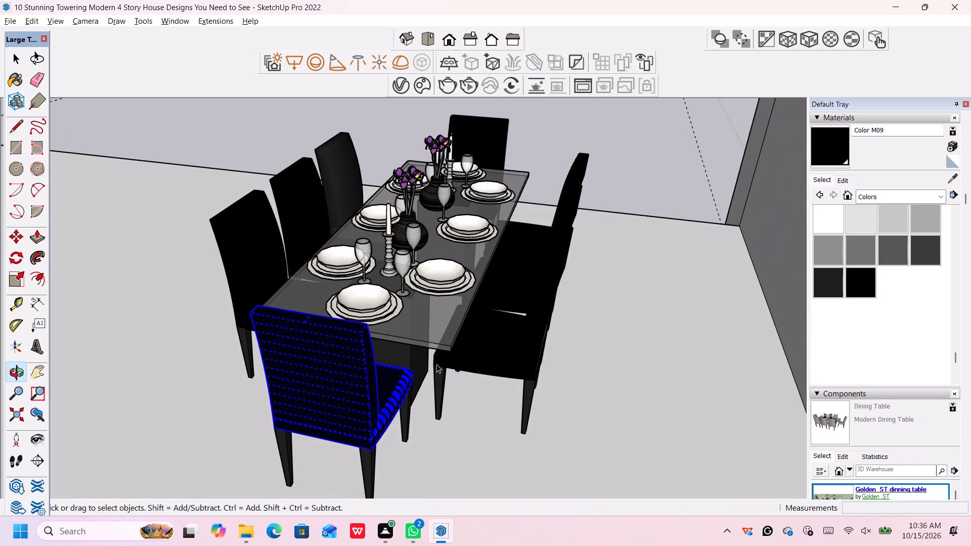
{"action": "scroll", "coordinate": [280, 376], "scroll_direction": "down", "scroll_amount": 2}
{"action": "middle_click_drag", "start_coordinate": [279, 377], "coordinate": [555, 382]}
{"action": "middle_click", "coordinate": [557, 382]}
{"action": "middle_click", "coordinate": [561, 380]}
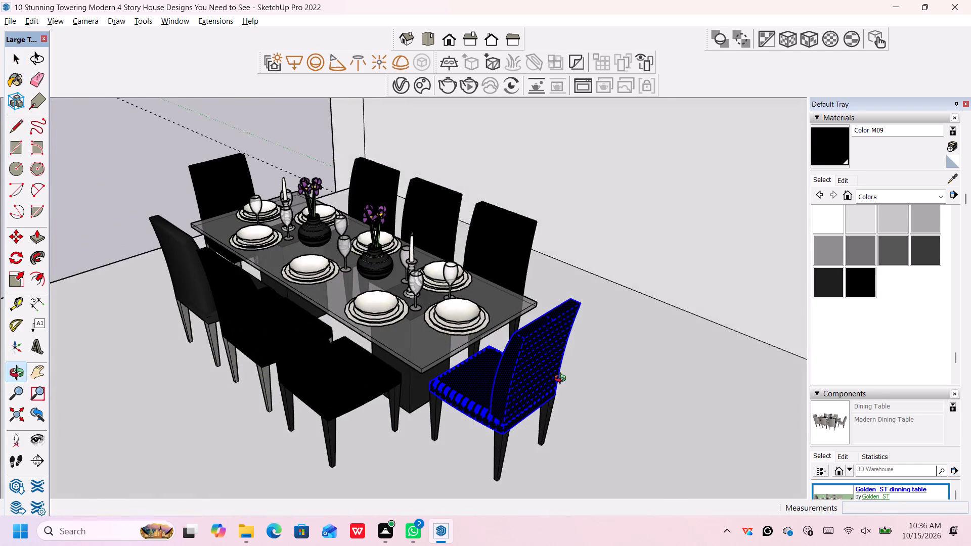
Paint the two outer legs of the side chair nearest the end chair with Metal Seamed from the Metal collection.
{"action": "scroll", "coordinate": [365, 405], "scroll_direction": "up", "scroll_amount": 4}
{"action": "middle_click_drag", "start_coordinate": [372, 420], "coordinate": [372, 317]}
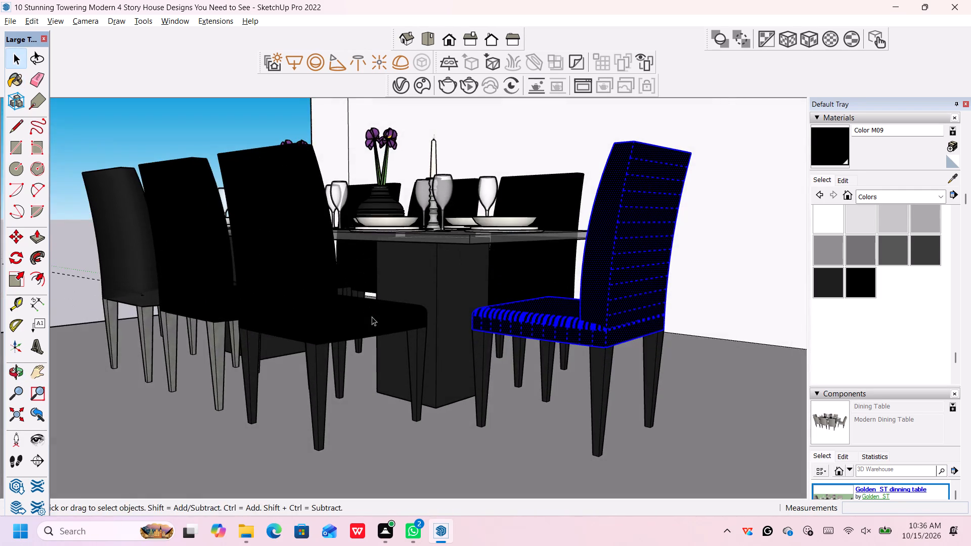
{"action": "middle_click_drag", "start_coordinate": [372, 318], "coordinate": [351, 309]}
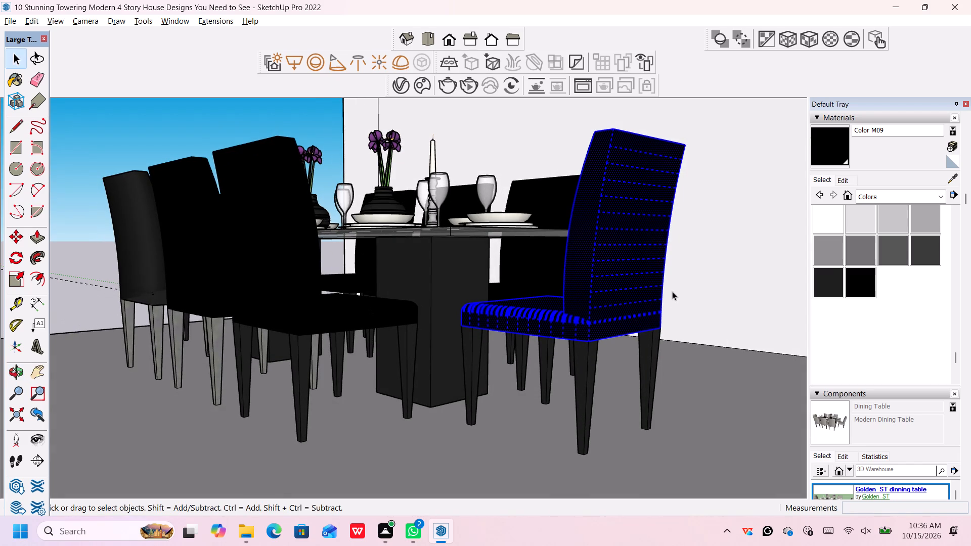
{"action": "left_click", "coordinate": [903, 196]}
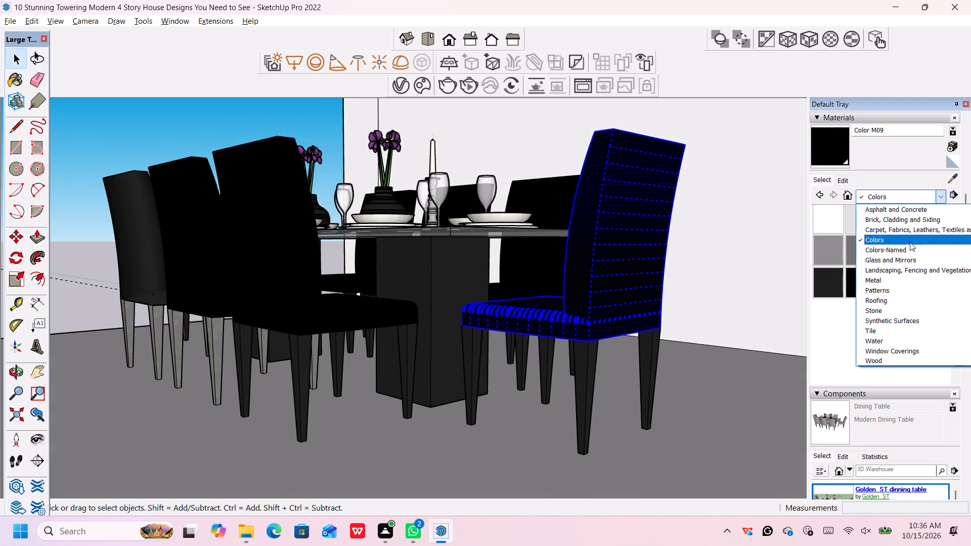
{"action": "left_click", "coordinate": [918, 282]}
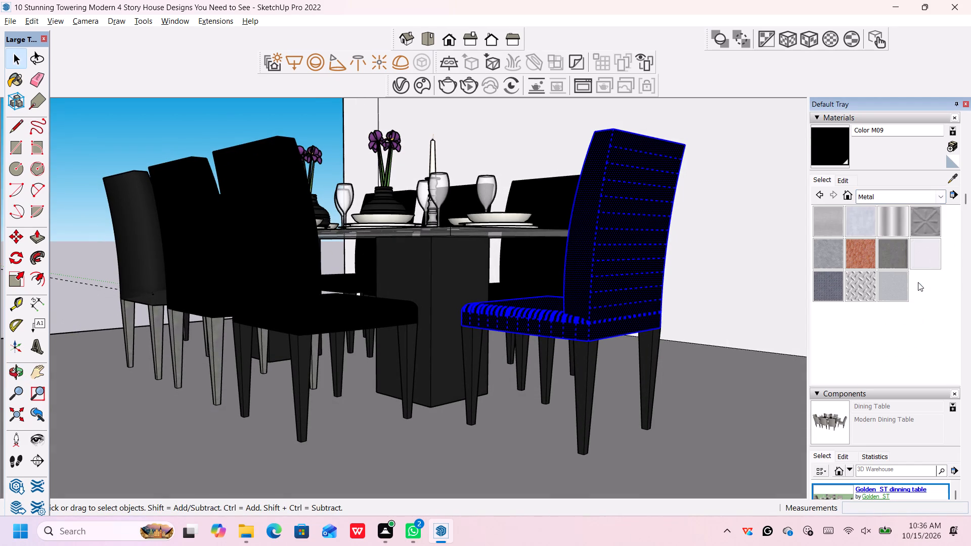
{"action": "left_click", "coordinate": [902, 257]}
{"action": "left_click", "coordinate": [299, 375]}
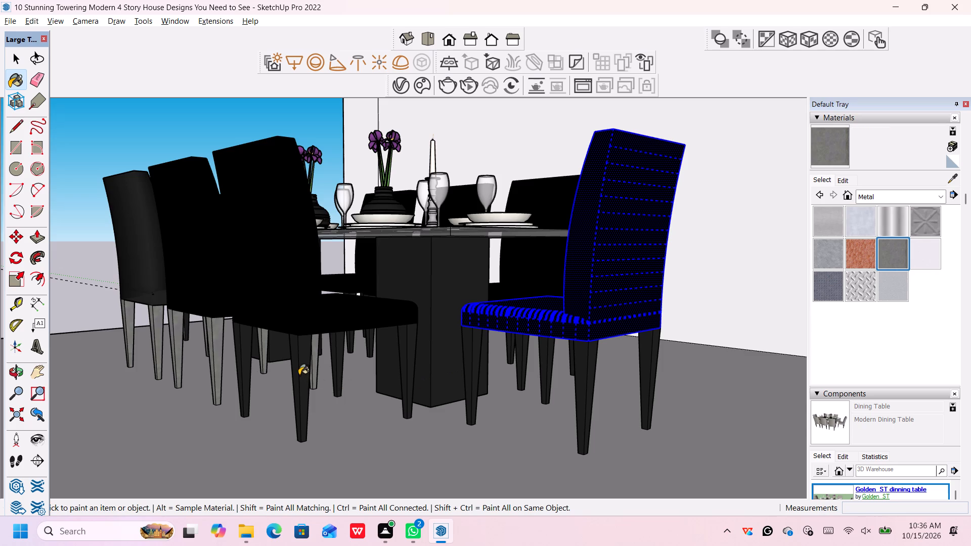
{"action": "left_click", "coordinate": [293, 371]}
{"action": "left_click", "coordinate": [301, 369]}
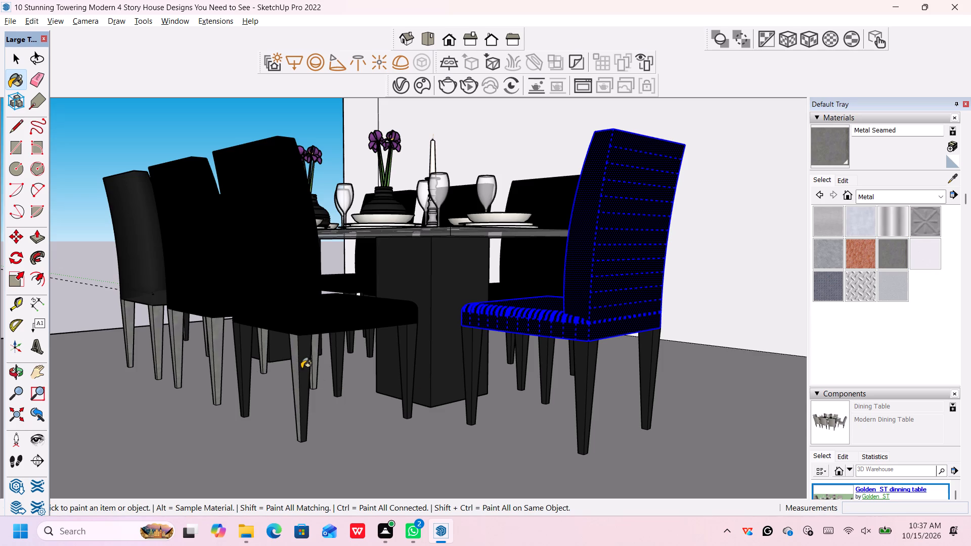
{"action": "left_click", "coordinate": [246, 359]}
{"action": "left_click", "coordinate": [238, 353]}
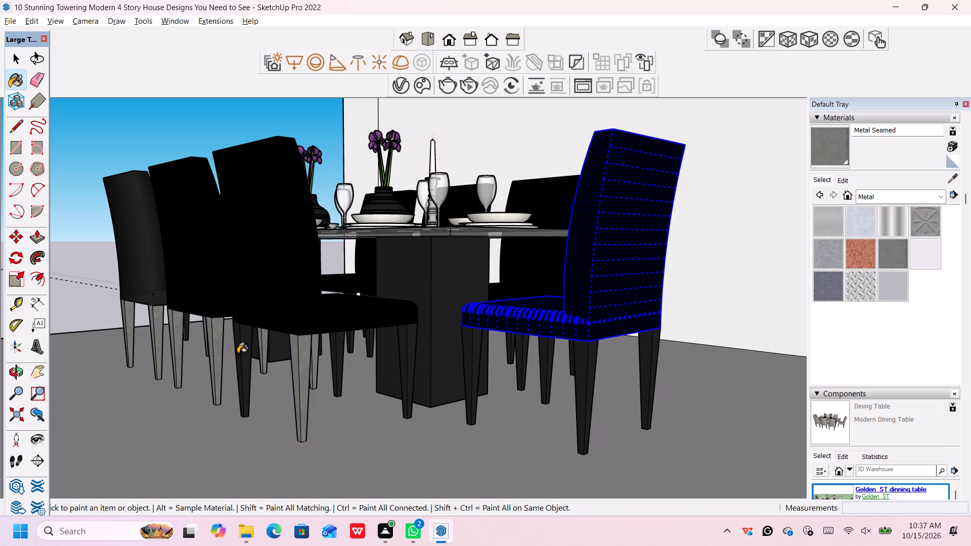
Paint the same side chair's two table-side legs with Metal Seamed.
{"action": "scroll", "coordinate": [248, 348], "scroll_direction": "up", "scroll_amount": 10}
{"action": "scroll", "coordinate": [257, 362], "scroll_direction": "down", "scroll_amount": 6}
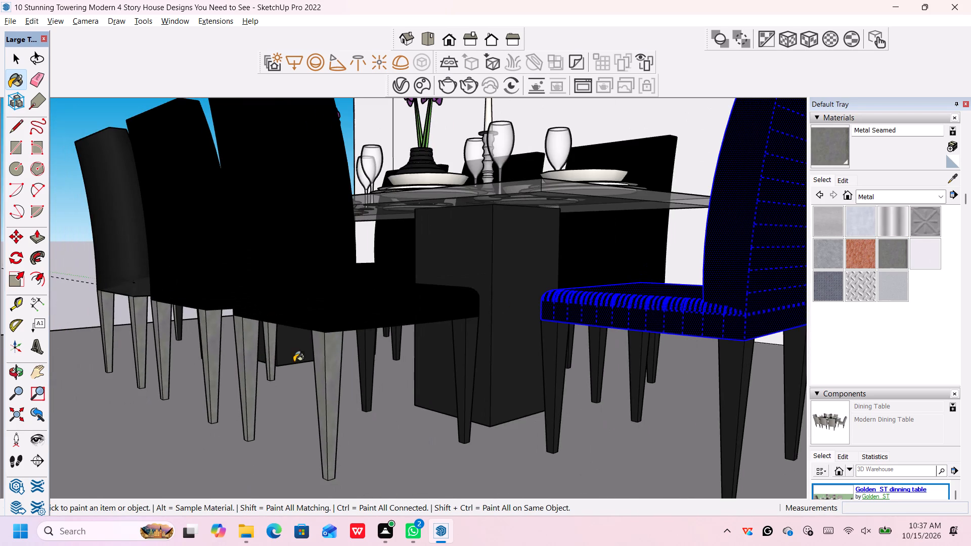
{"action": "left_click", "coordinate": [362, 366]}
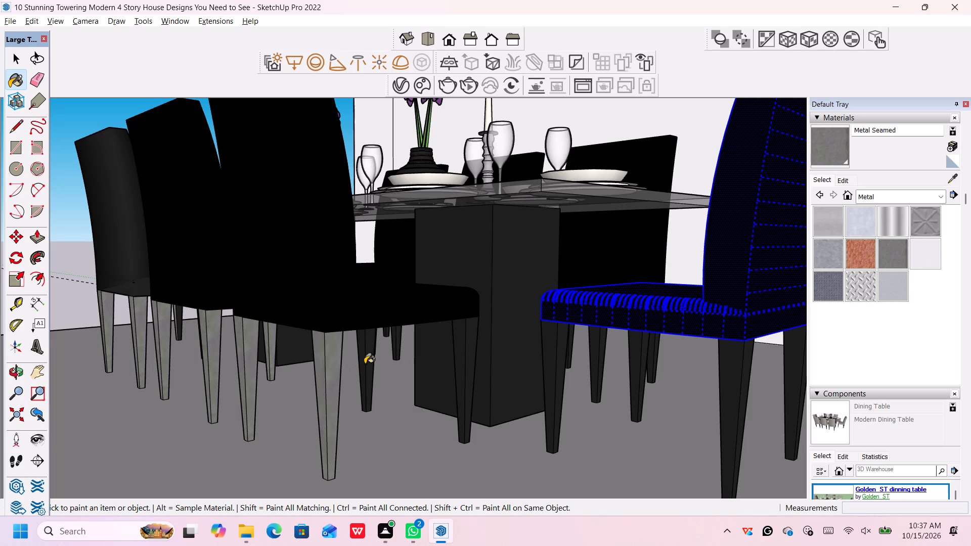
{"action": "left_click", "coordinate": [366, 363]}
{"action": "left_click", "coordinate": [370, 368]}
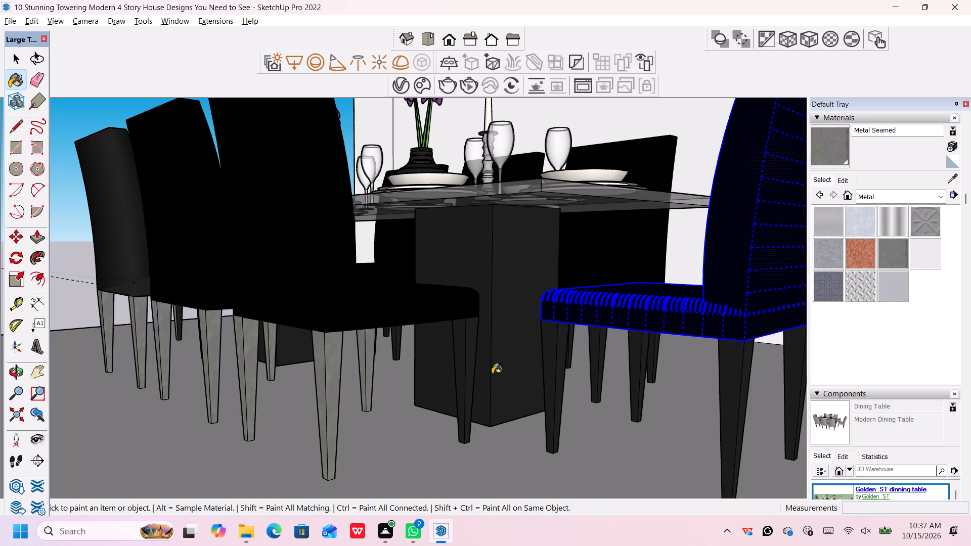
{"action": "left_click", "coordinate": [462, 374]}
{"action": "left_click", "coordinate": [470, 365]}
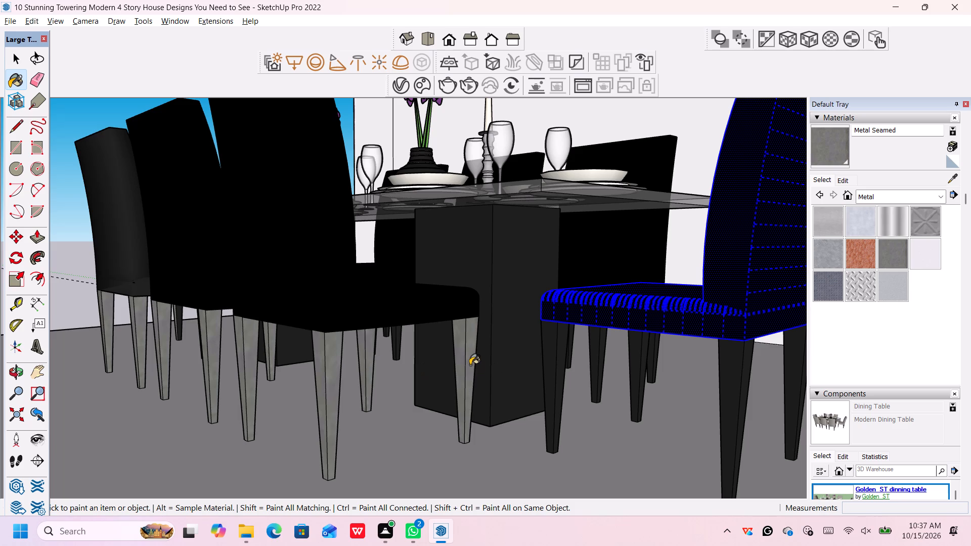
Paint all four legs of the end chair with Metal Seamed.
{"action": "scroll", "coordinate": [470, 366], "scroll_direction": "down", "scroll_amount": 4}
{"action": "scroll", "coordinate": [474, 381], "scroll_direction": "up", "scroll_amount": 1}
{"action": "left_click", "coordinate": [528, 376]}
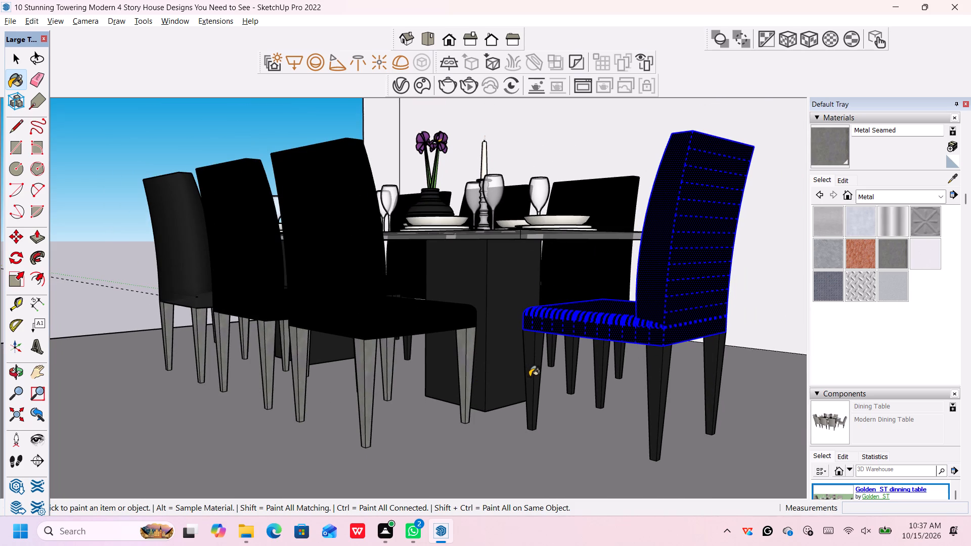
{"action": "left_click", "coordinate": [536, 376]}
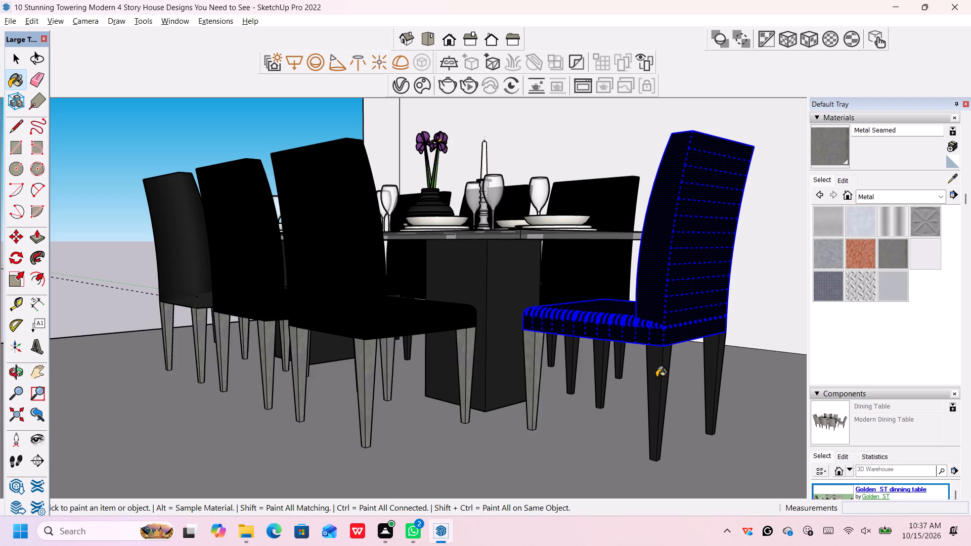
{"action": "left_click", "coordinate": [653, 379]}
{"action": "left_click", "coordinate": [664, 374]}
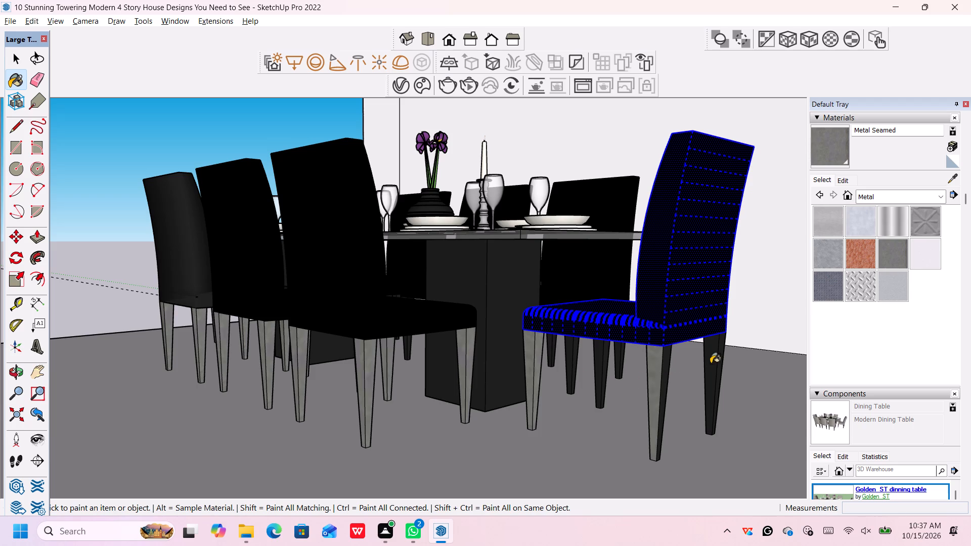
{"action": "left_click", "coordinate": [711, 365]}
{"action": "left_click", "coordinate": [721, 363]}
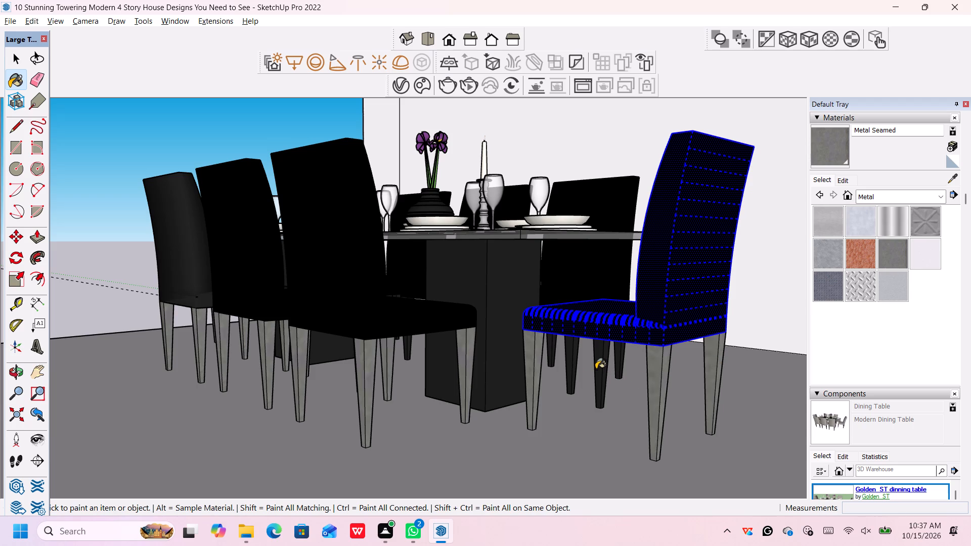
{"action": "left_click", "coordinate": [599, 370]}
{"action": "left_click", "coordinate": [604, 368]}
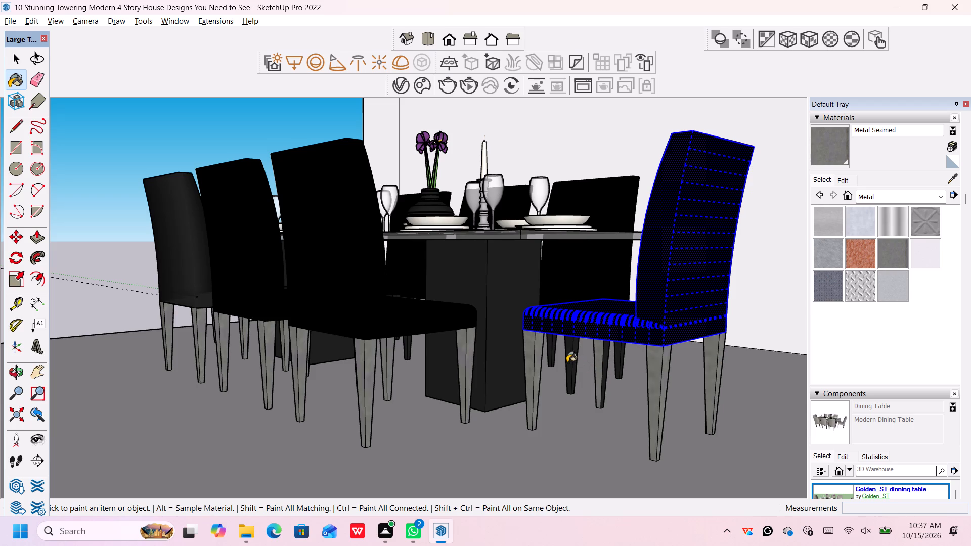
Paint the remaining dark leg faces of the far-row side chairs seen beyond the end chair with Metal Seamed.
{"action": "left_click", "coordinate": [567, 362]}
{"action": "left_click", "coordinate": [576, 361]}
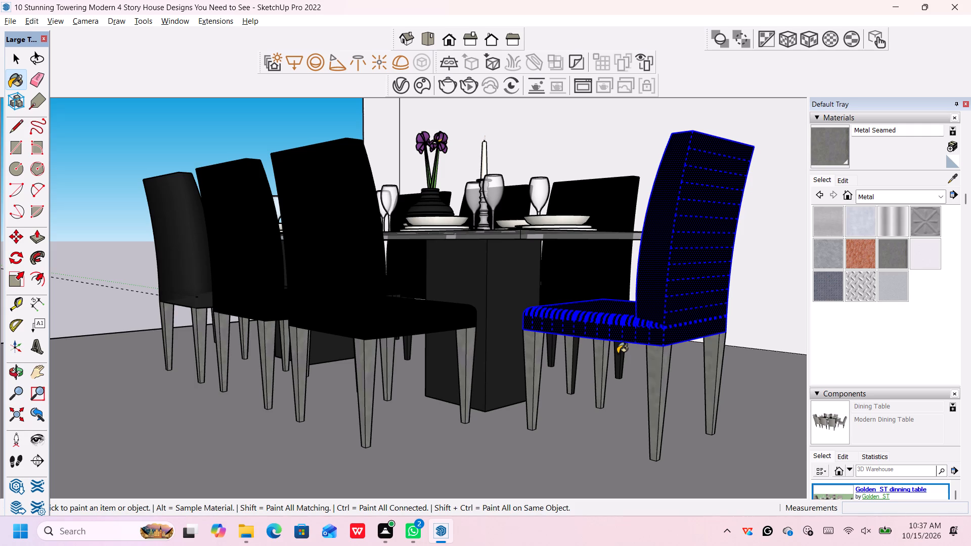
{"action": "left_click", "coordinate": [617, 353]}
{"action": "left_click", "coordinate": [621, 355]}
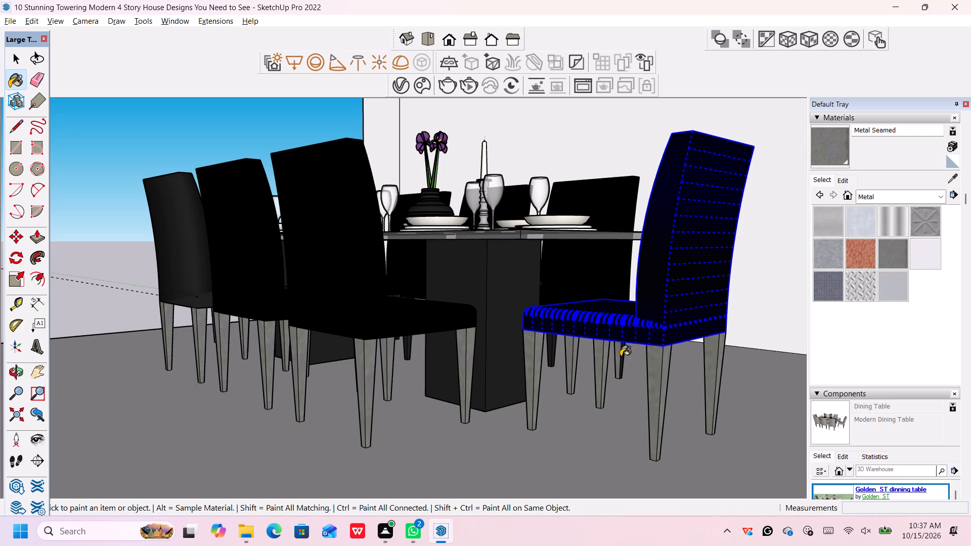
{"action": "left_click", "coordinate": [622, 358]}
{"action": "scroll", "coordinate": [551, 349], "scroll_direction": "up", "scroll_amount": 3}
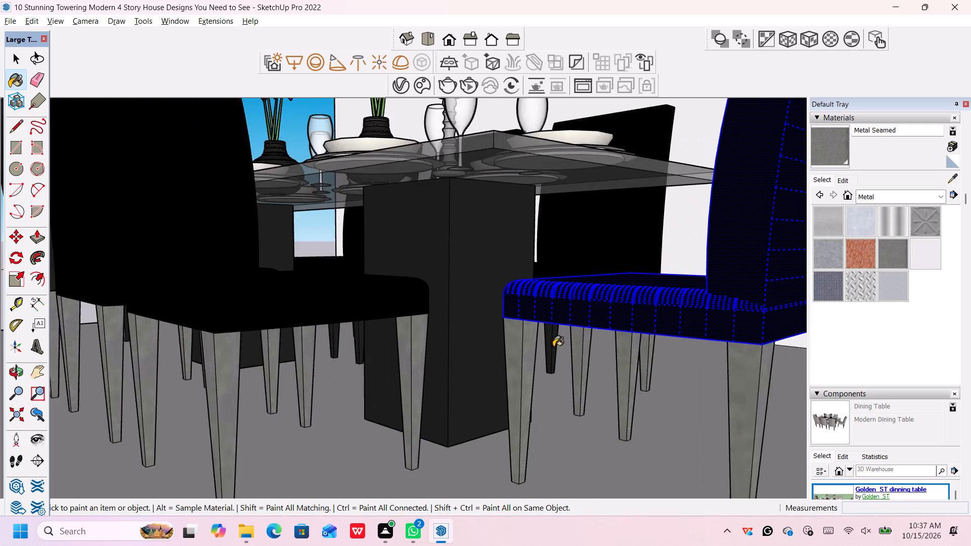
{"action": "scroll", "coordinate": [553, 347], "scroll_direction": "up", "scroll_amount": 2}
{"action": "left_click", "coordinate": [549, 344]}
{"action": "left_click", "coordinate": [555, 340]}
{"action": "scroll", "coordinate": [556, 340], "scroll_direction": "down", "scroll_amount": 7}
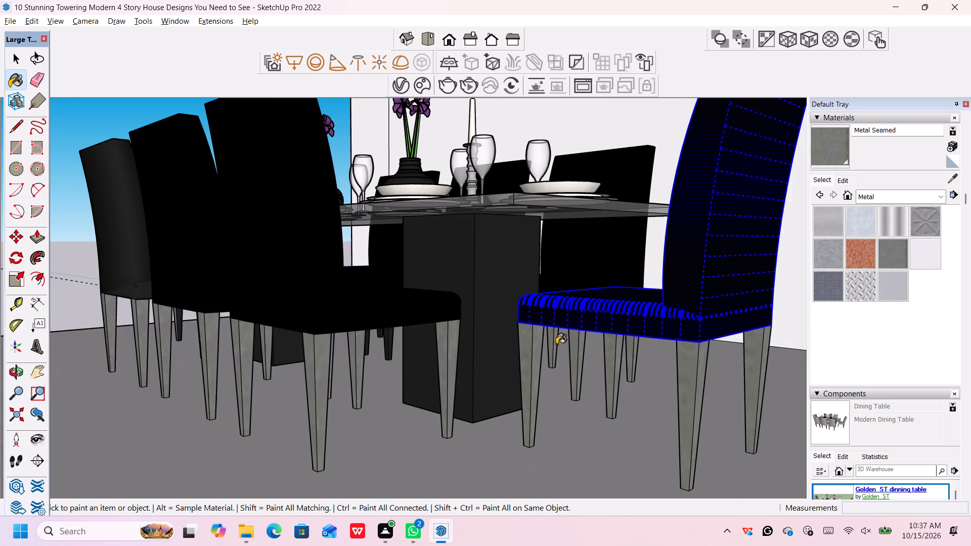
Paint the dark side faces of two chair legs in the opposite side row with Metal Seamed.
{"action": "middle_click_drag", "start_coordinate": [557, 437], "coordinate": [432, 439]}
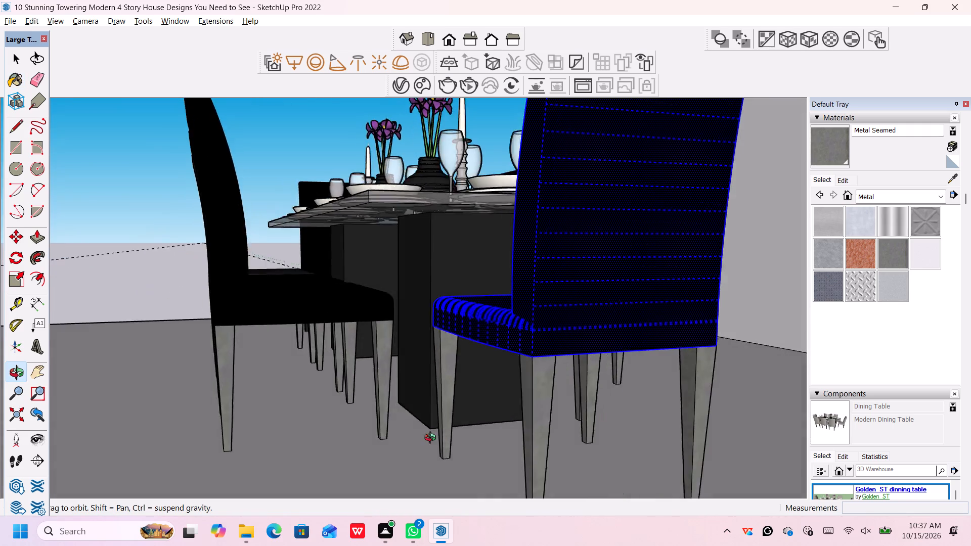
{"action": "middle_click_drag", "start_coordinate": [432, 439], "coordinate": [369, 442]}
{"action": "scroll", "coordinate": [365, 439], "scroll_direction": "up", "scroll_amount": 5}
{"action": "scroll", "coordinate": [215, 405], "scroll_direction": "up", "scroll_amount": 3}
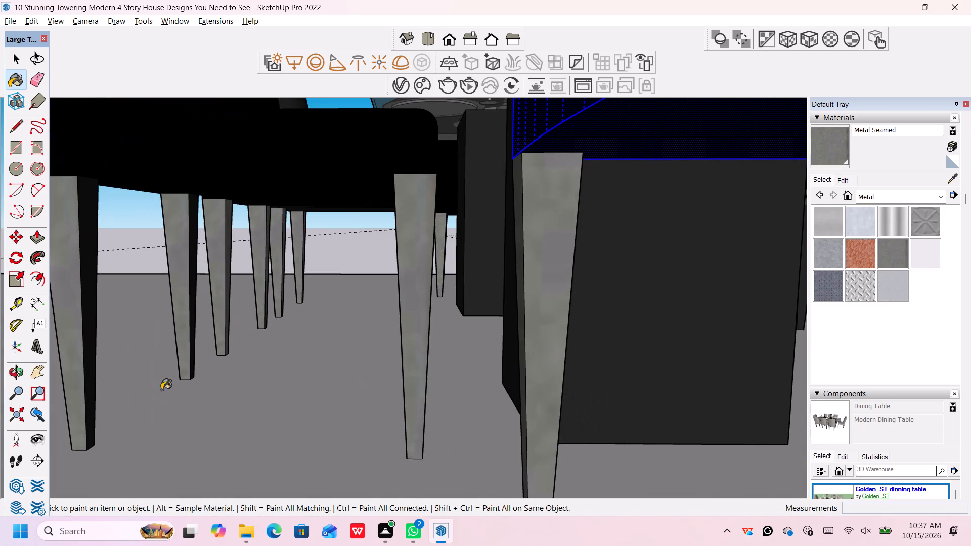
{"action": "left_click", "coordinate": [87, 352]}
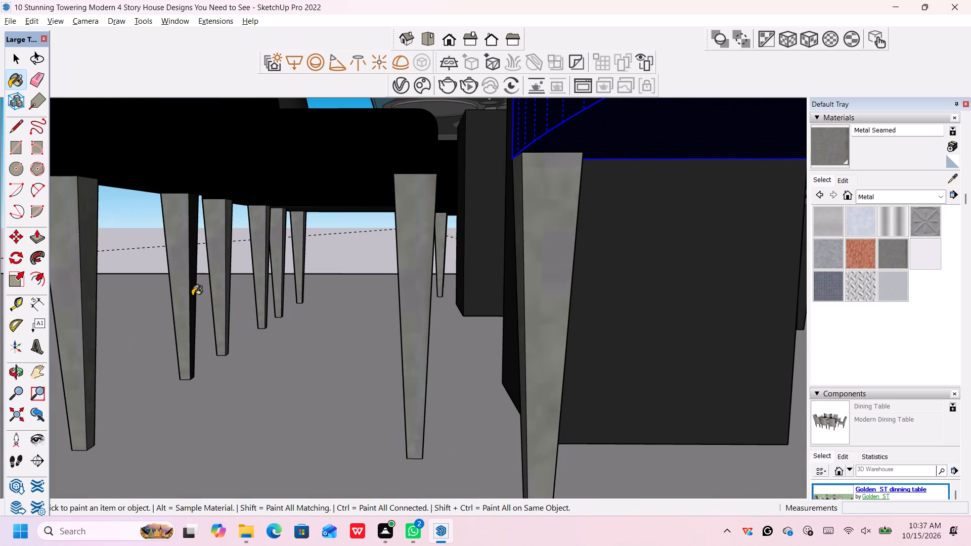
{"action": "left_click", "coordinate": [191, 296]}
{"action": "scroll", "coordinate": [215, 300], "scroll_direction": "down", "scroll_amount": 9}
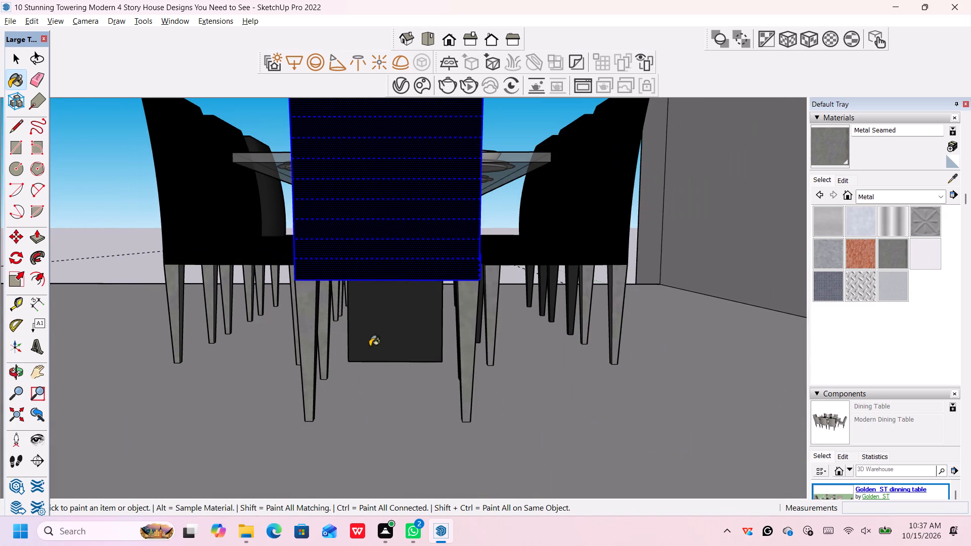
Paint the dark inner faces of two more side-chair legs, seen beneath the end chair, with Metal Seamed.
{"action": "middle_click_drag", "start_coordinate": [380, 361], "coordinate": [311, 354]}
{"action": "scroll", "coordinate": [311, 354], "scroll_direction": "up", "scroll_amount": 5}
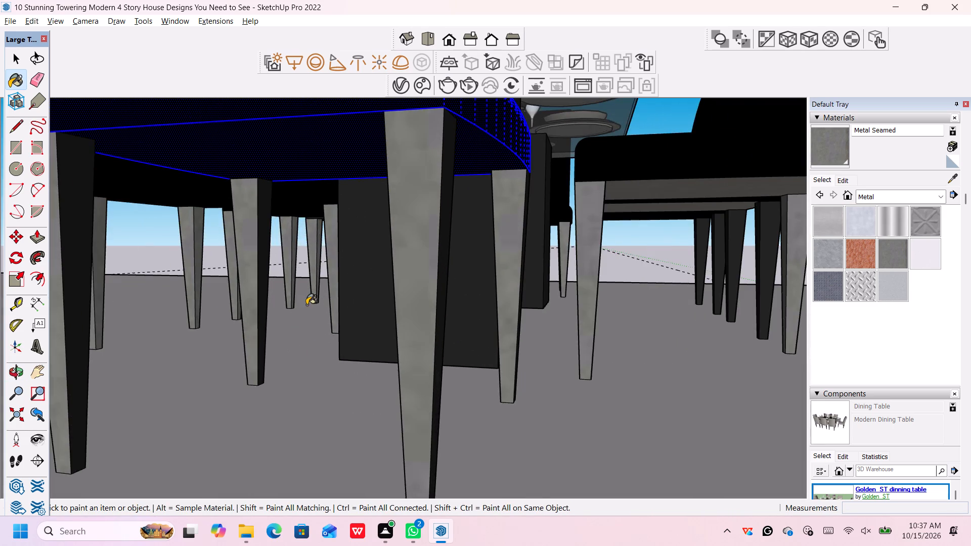
{"action": "scroll", "coordinate": [308, 305], "scroll_direction": "up", "scroll_amount": 1}
{"action": "middle_click_drag", "start_coordinate": [312, 310], "coordinate": [329, 329]}
{"action": "scroll", "coordinate": [336, 316], "scroll_direction": "up", "scroll_amount": 4}
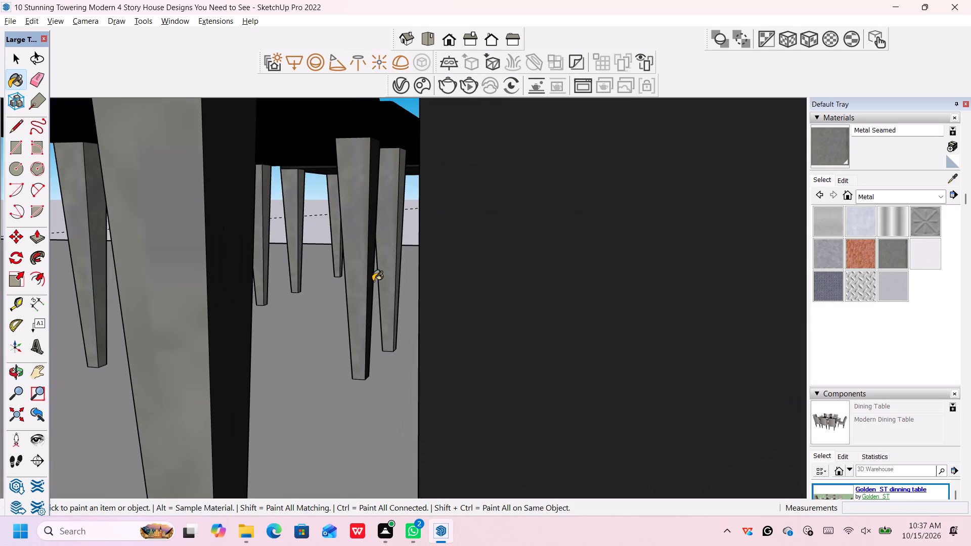
{"action": "left_click", "coordinate": [370, 278]}
{"action": "scroll", "coordinate": [367, 283], "scroll_direction": "down", "scroll_amount": 8}
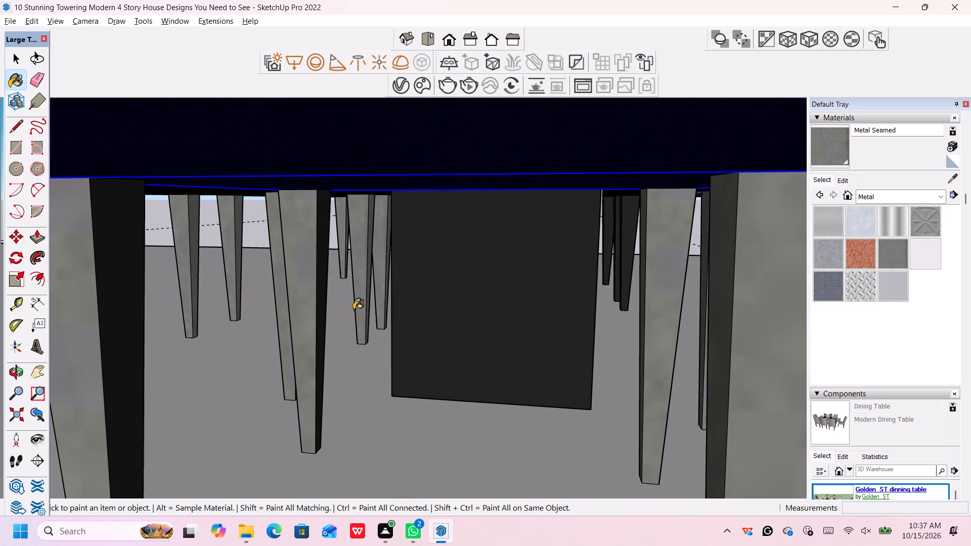
{"action": "middle_click_drag", "start_coordinate": [354, 313], "coordinate": [306, 310]}
{"action": "scroll", "coordinate": [283, 305], "scroll_direction": "up", "scroll_amount": 3}
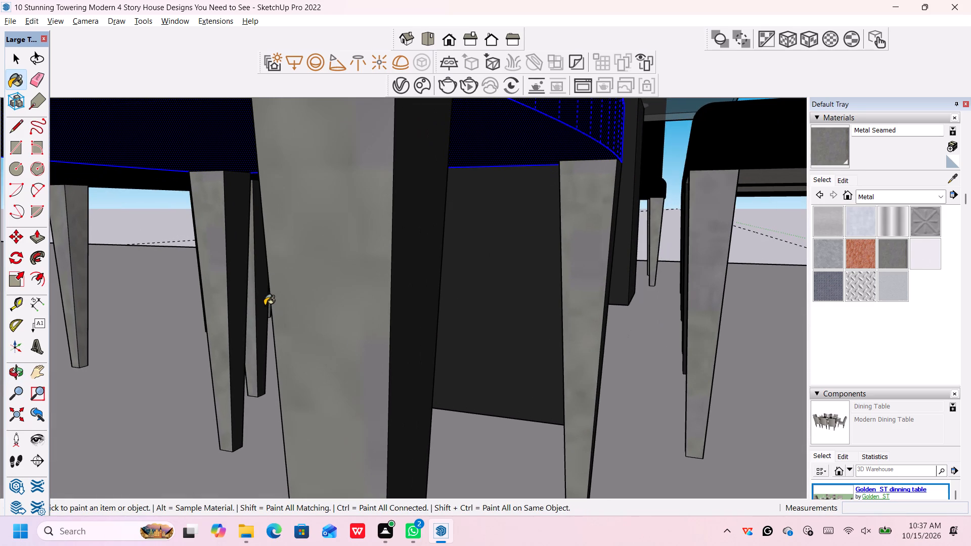
{"action": "left_click", "coordinate": [262, 305]}
{"action": "scroll", "coordinate": [265, 305], "scroll_direction": "down", "scroll_amount": 13}
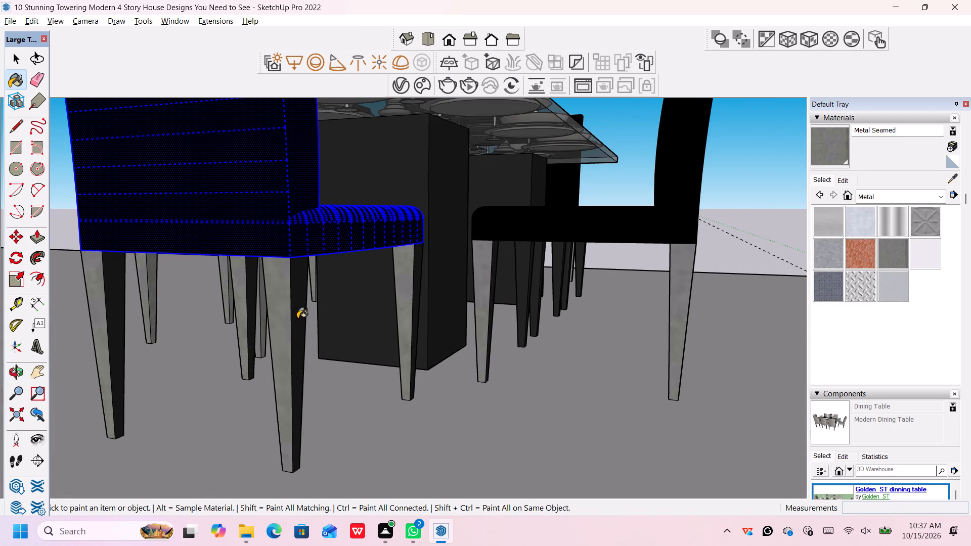
Paint the dark side faces of the end chair's four legs on one side with Metal Seamed.
{"action": "left_click", "coordinate": [297, 318]}
{"action": "left_click", "coordinate": [115, 339]}
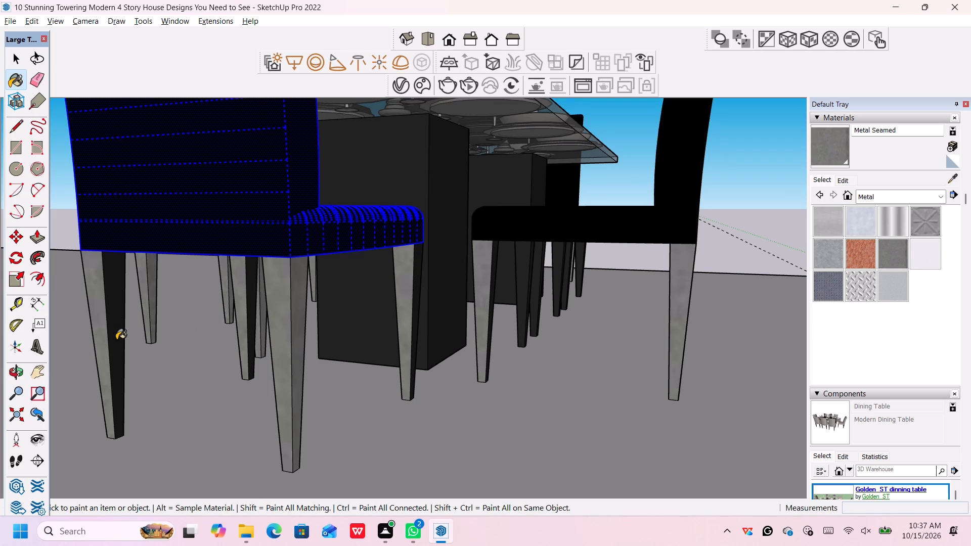
{"action": "left_click", "coordinate": [251, 308]}
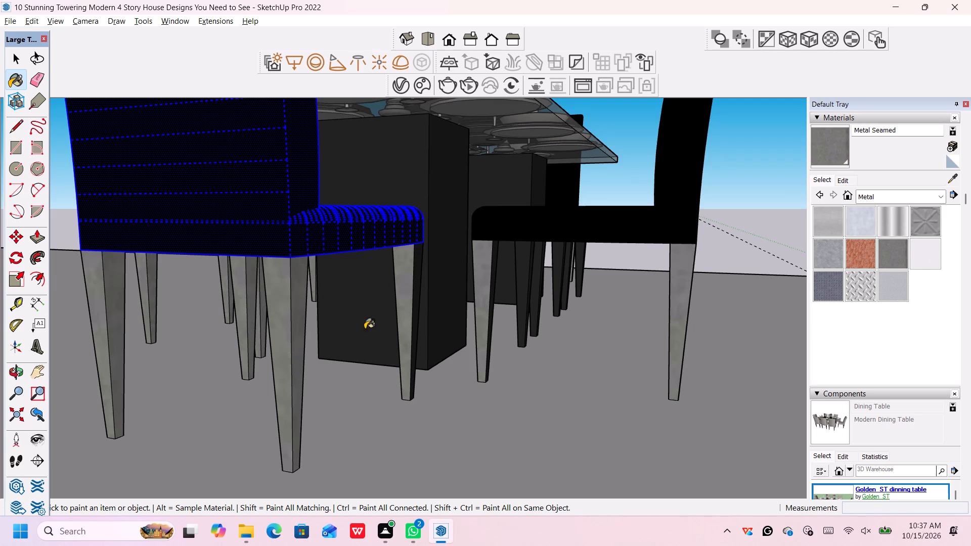
{"action": "left_click", "coordinate": [415, 299]}
{"action": "scroll", "coordinate": [415, 307], "scroll_direction": "down", "scroll_amount": 5}
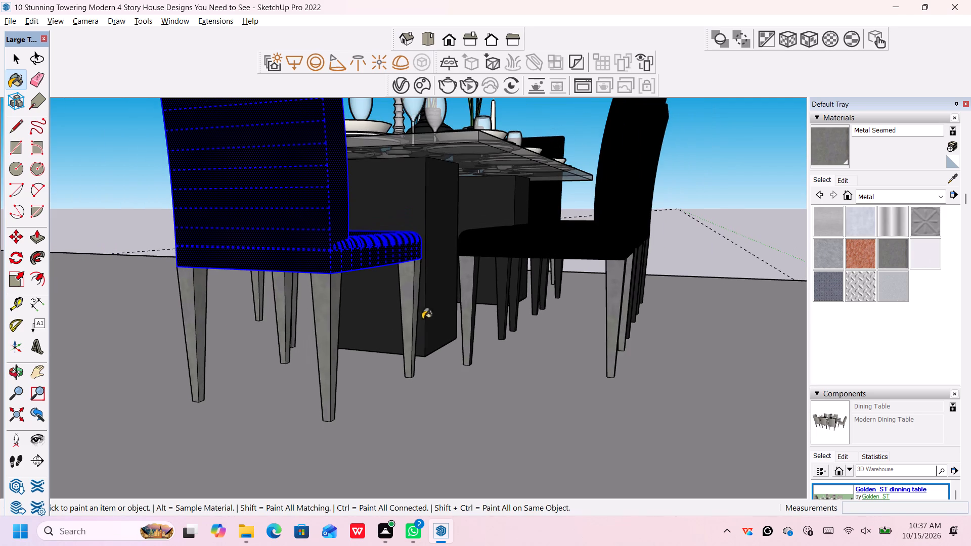
Paint the remaining dark faces of the end chair's four legs, reached from the other side, with Metal Seamed.
{"action": "middle_click_drag", "start_coordinate": [447, 341], "coordinate": [287, 373]}
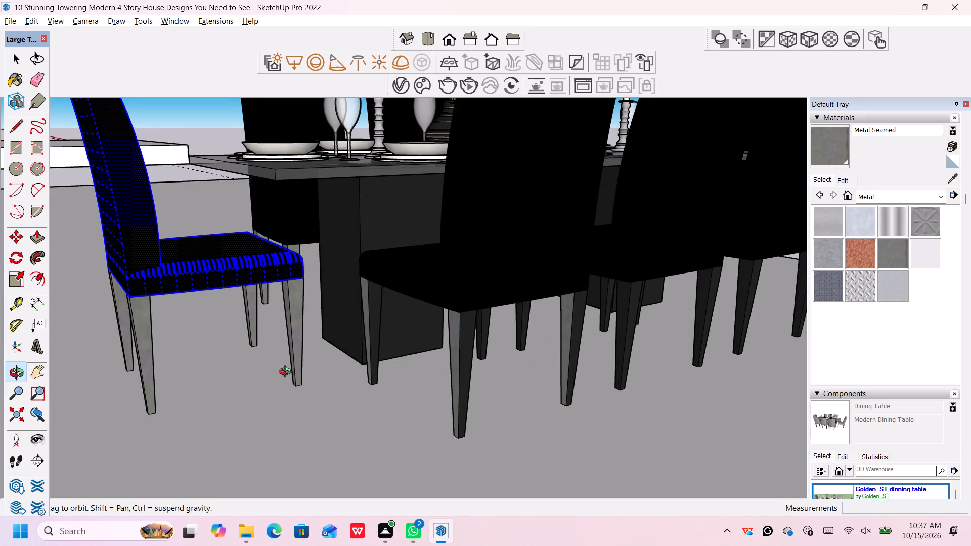
{"action": "middle_click_drag", "start_coordinate": [287, 373], "coordinate": [279, 372]}
{"action": "scroll", "coordinate": [274, 355], "scroll_direction": "up", "scroll_amount": 4}
{"action": "scroll", "coordinate": [330, 351], "scroll_direction": "up", "scroll_amount": 2}
{"action": "scroll", "coordinate": [330, 351], "scroll_direction": "down", "scroll_amount": 1}
{"action": "middle_click_drag", "start_coordinate": [325, 353], "coordinate": [285, 353]}
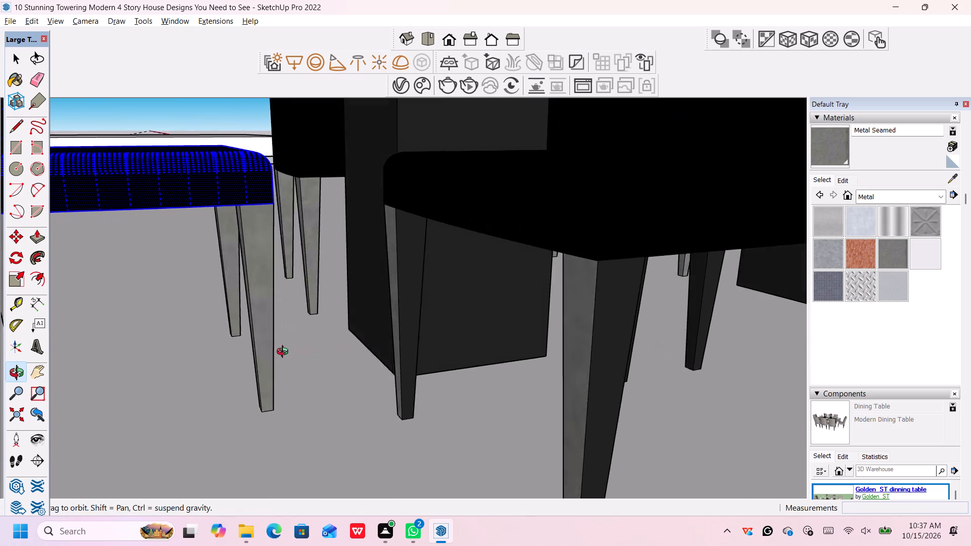
{"action": "middle_click_drag", "start_coordinate": [285, 353], "coordinate": [263, 343]}
{"action": "middle_click", "coordinate": [263, 343]}
{"action": "scroll", "coordinate": [263, 343], "scroll_direction": "up", "scroll_amount": 1}
{"action": "scroll", "coordinate": [264, 342], "scroll_direction": "down", "scroll_amount": 4}
{"action": "middle_click_drag", "start_coordinate": [272, 345], "coordinate": [252, 342]}
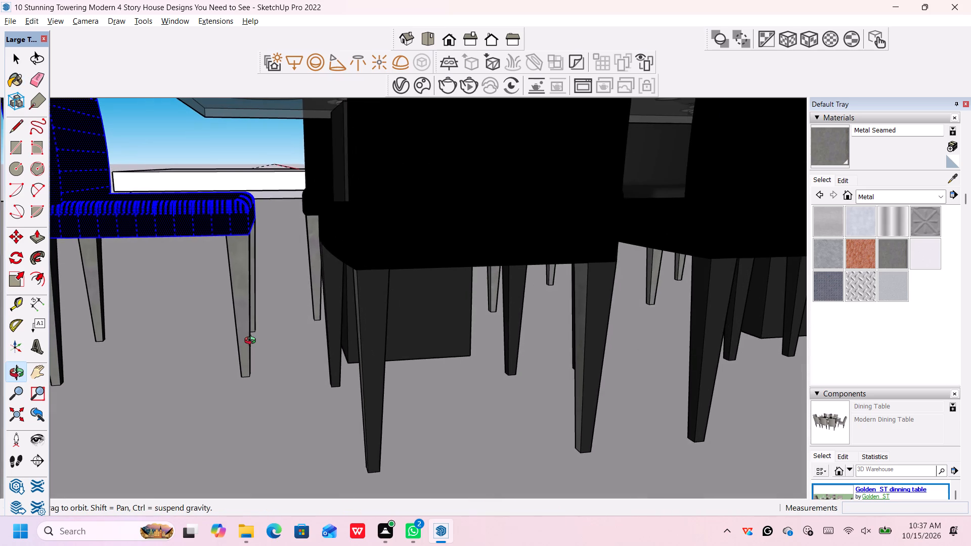
{"action": "middle_click_drag", "start_coordinate": [252, 342], "coordinate": [252, 341]}
{"action": "middle_click_drag", "start_coordinate": [267, 338], "coordinate": [278, 338]}
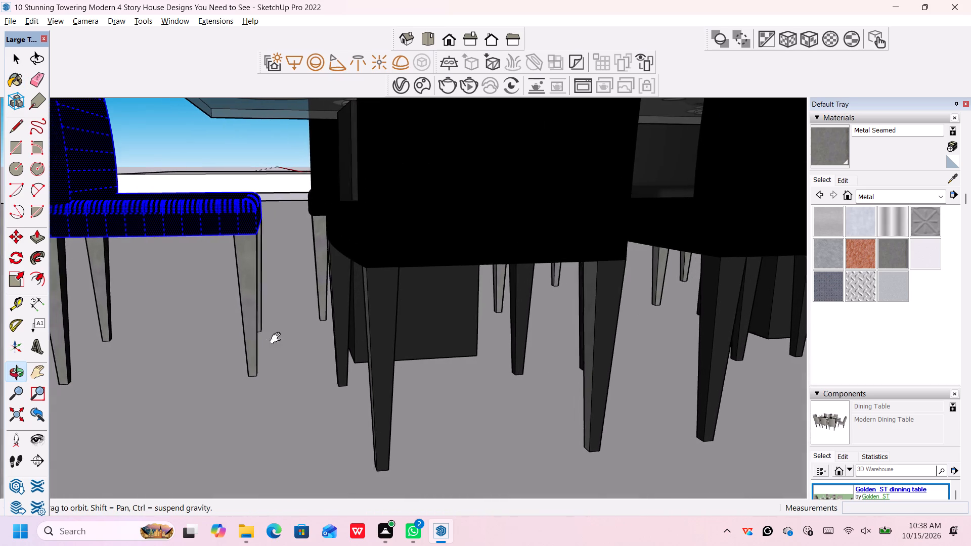
{"action": "middle_click_drag", "start_coordinate": [278, 338], "coordinate": [383, 350]}
{"action": "middle_click_drag", "start_coordinate": [380, 357], "coordinate": [319, 350]}
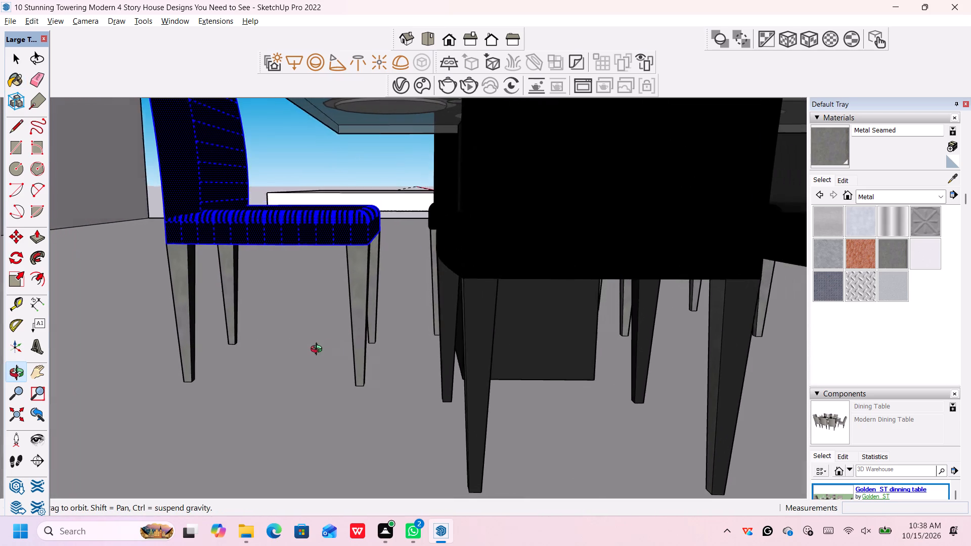
{"action": "middle_click_drag", "start_coordinate": [319, 350], "coordinate": [305, 354]}
{"action": "scroll", "coordinate": [243, 287], "scroll_direction": "up", "scroll_amount": 2}
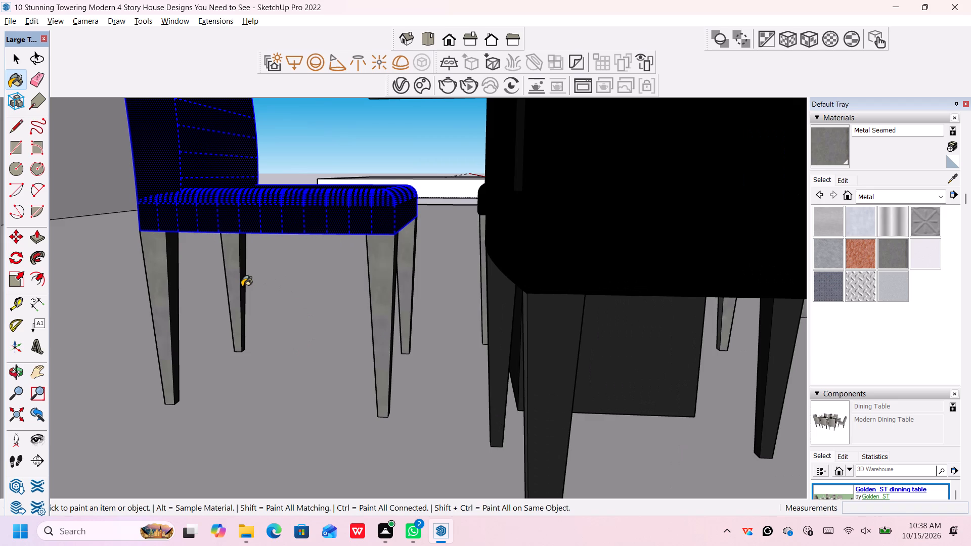
{"action": "left_click", "coordinate": [242, 287]}
{"action": "left_click", "coordinate": [172, 285]}
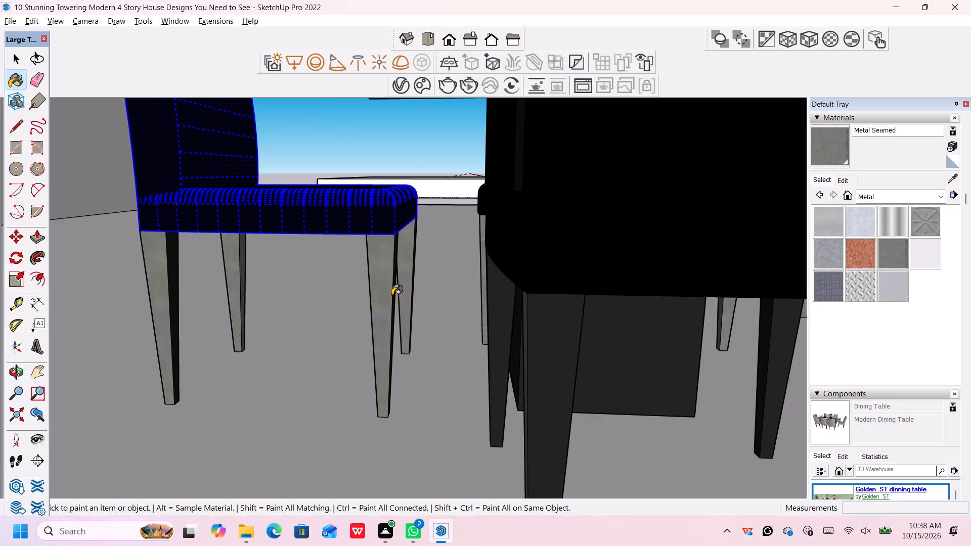
{"action": "left_click", "coordinate": [393, 295]}
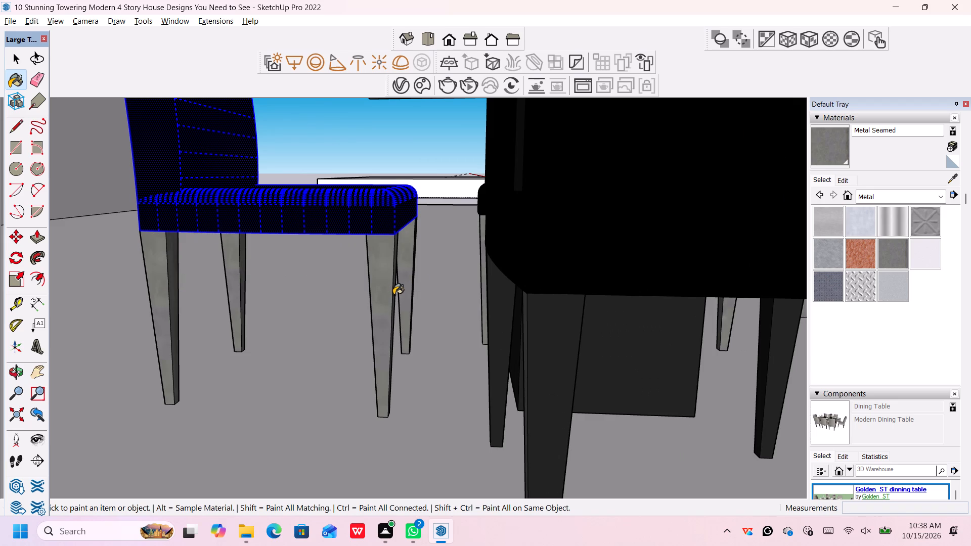
{"action": "middle_click_drag", "start_coordinate": [417, 289], "coordinate": [384, 292]}
{"action": "scroll", "coordinate": [385, 292], "scroll_direction": "up", "scroll_amount": 3}
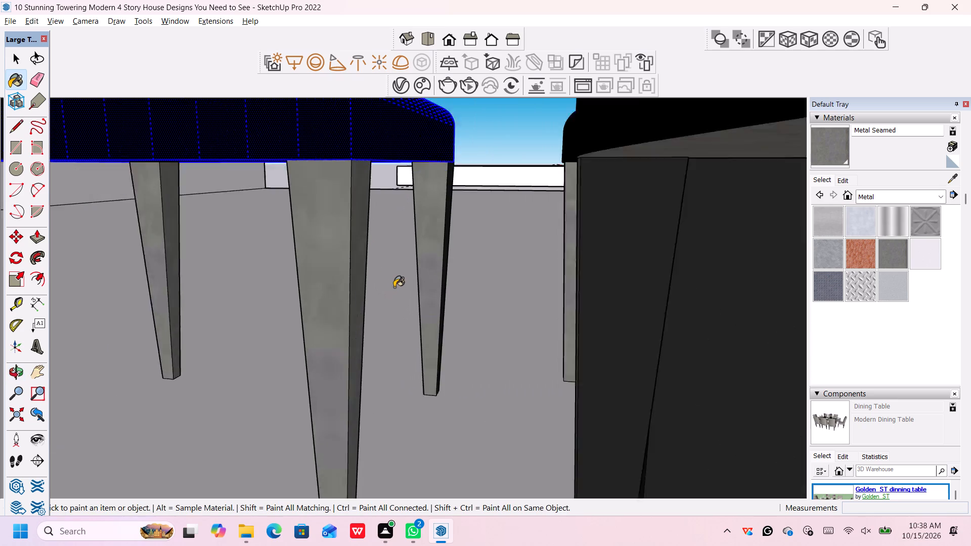
{"action": "scroll", "coordinate": [394, 287], "scroll_direction": "up", "scroll_amount": 2}
{"action": "left_click", "coordinate": [475, 245]}
{"action": "scroll", "coordinate": [475, 246], "scroll_direction": "down", "scroll_amount": 4}
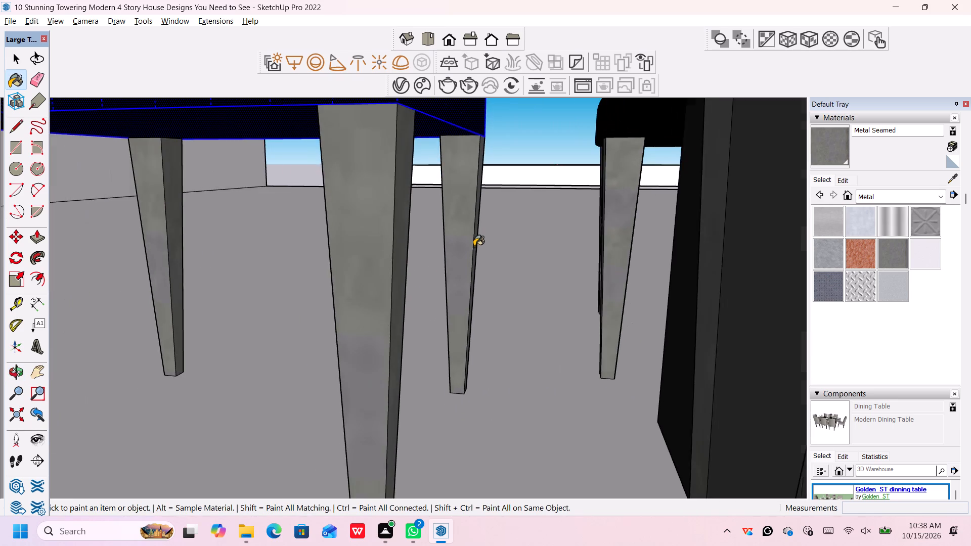
Paint the dark faces of the adjacent side chair's two legs nearest the end chair with Metal Seamed.
{"action": "scroll", "coordinate": [474, 246], "scroll_direction": "down", "scroll_amount": 9}
{"action": "scroll", "coordinate": [568, 340], "scroll_direction": "down", "scroll_amount": 2}
{"action": "left_click", "coordinate": [568, 339]}
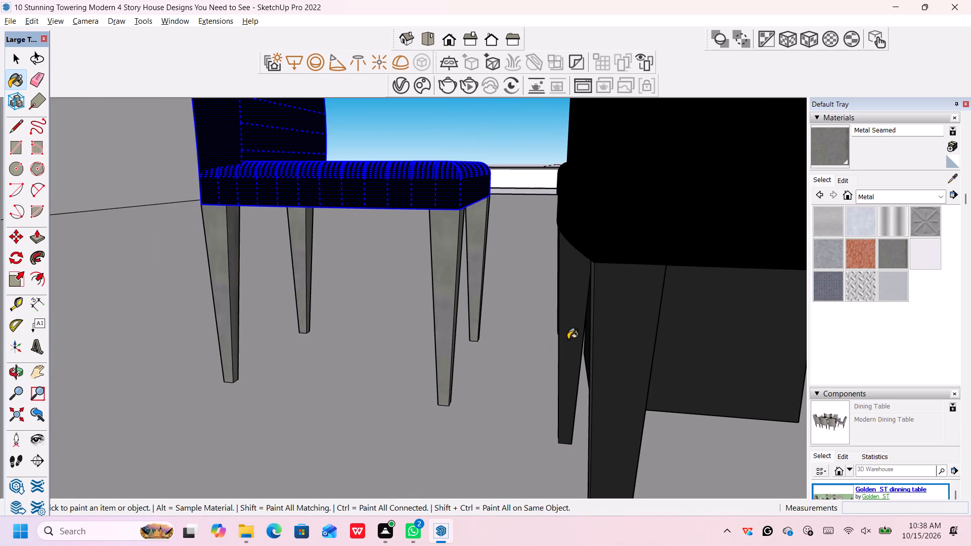
{"action": "left_click", "coordinate": [622, 343]}
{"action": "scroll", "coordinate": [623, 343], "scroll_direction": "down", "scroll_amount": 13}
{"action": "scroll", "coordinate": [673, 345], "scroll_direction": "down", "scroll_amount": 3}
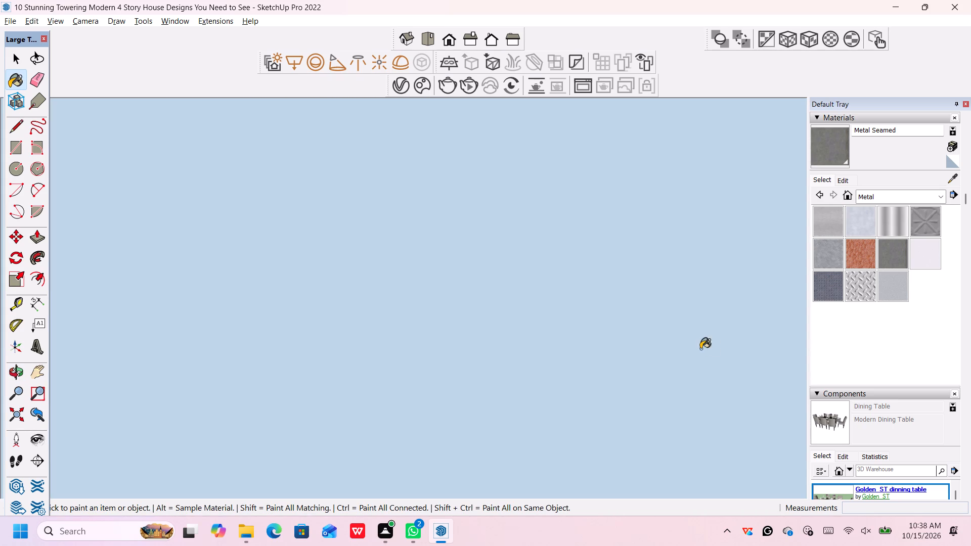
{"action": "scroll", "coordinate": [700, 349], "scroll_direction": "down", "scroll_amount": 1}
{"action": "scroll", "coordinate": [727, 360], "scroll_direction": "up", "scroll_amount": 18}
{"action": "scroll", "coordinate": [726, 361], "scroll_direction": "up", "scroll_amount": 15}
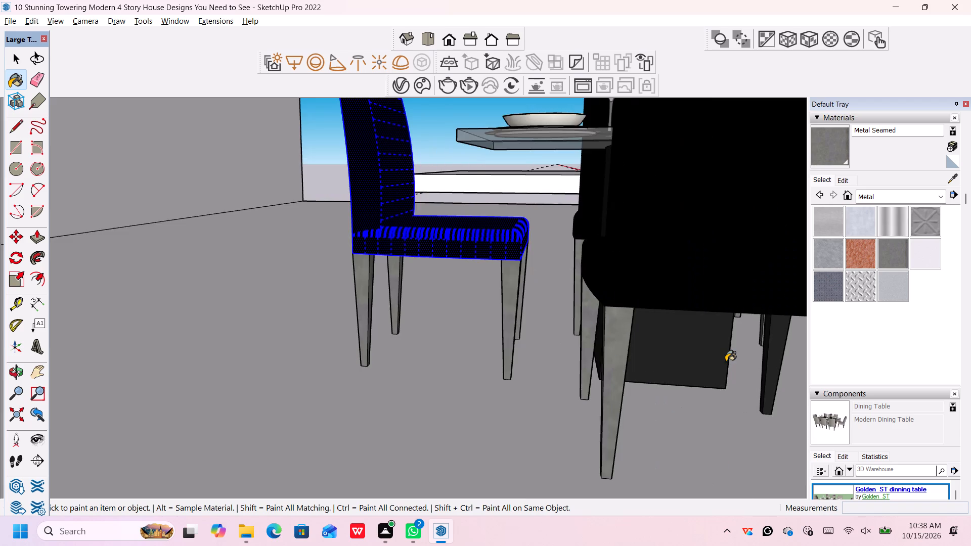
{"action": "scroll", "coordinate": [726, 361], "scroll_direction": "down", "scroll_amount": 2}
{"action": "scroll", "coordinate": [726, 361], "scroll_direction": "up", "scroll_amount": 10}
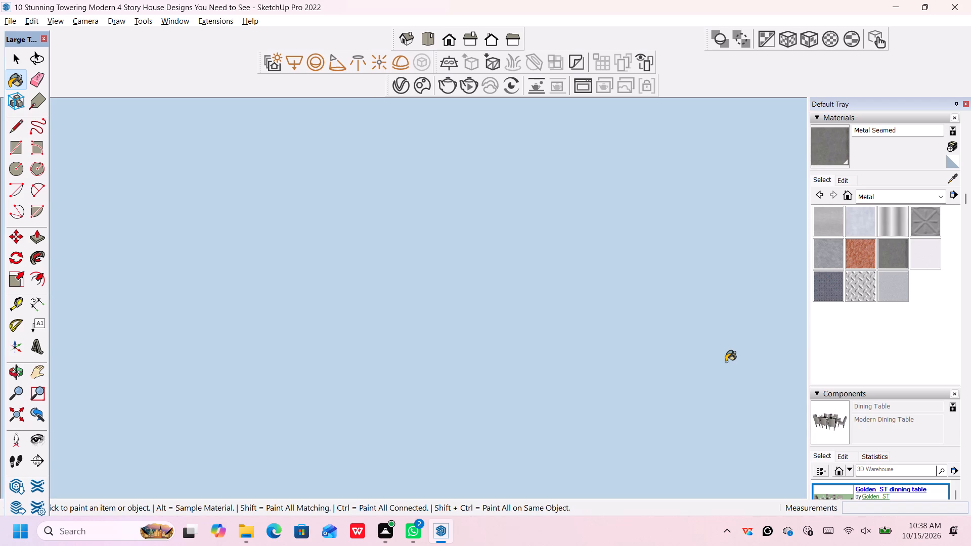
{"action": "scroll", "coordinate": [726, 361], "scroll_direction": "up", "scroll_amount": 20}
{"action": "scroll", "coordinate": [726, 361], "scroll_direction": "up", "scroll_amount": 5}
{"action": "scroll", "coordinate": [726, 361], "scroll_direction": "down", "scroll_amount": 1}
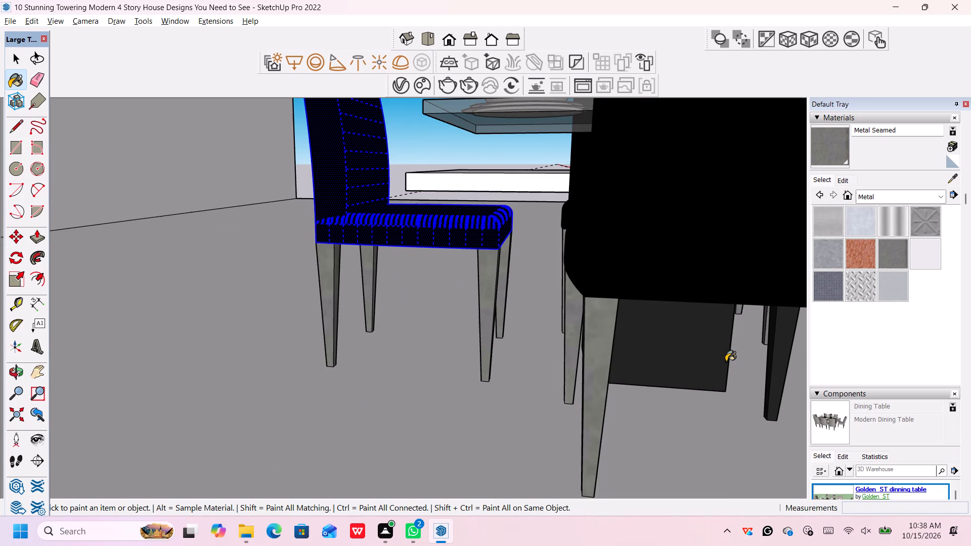
Paint the dark faces of the first side chair's two far legs and the inner sides of its near legs with Metal Seamed.
{"action": "middle_click_drag", "start_coordinate": [726, 361], "coordinate": [426, 345]}
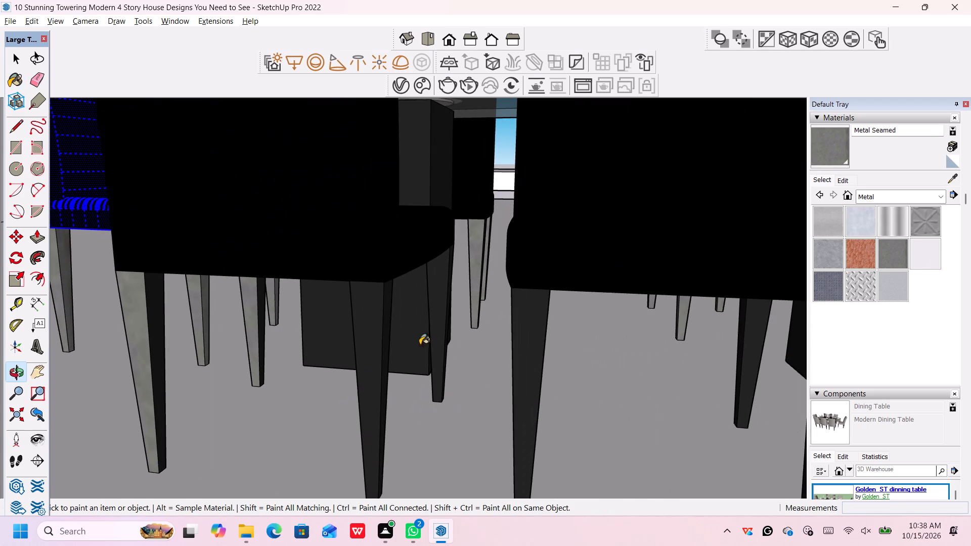
{"action": "left_click", "coordinate": [372, 349]}
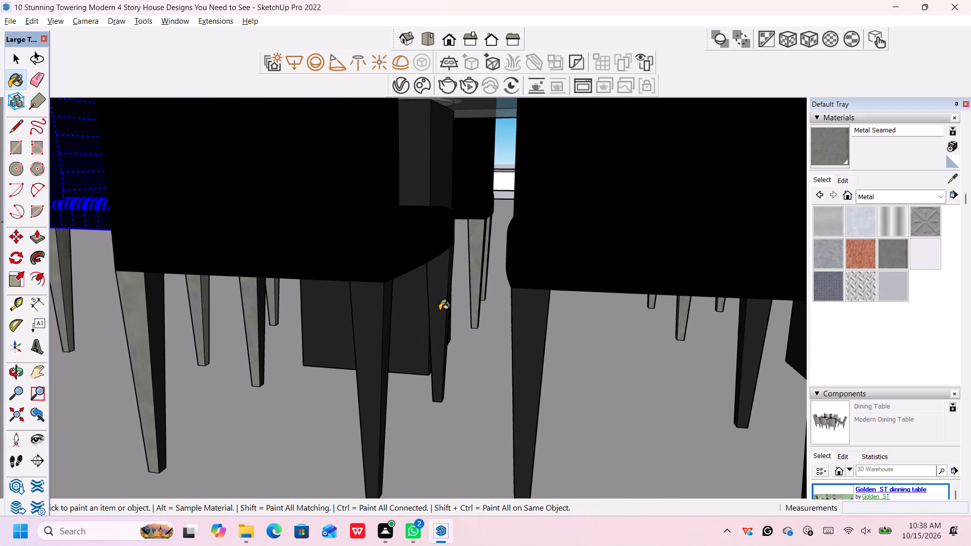
{"action": "left_click", "coordinate": [439, 310]}
{"action": "left_click", "coordinate": [154, 360]}
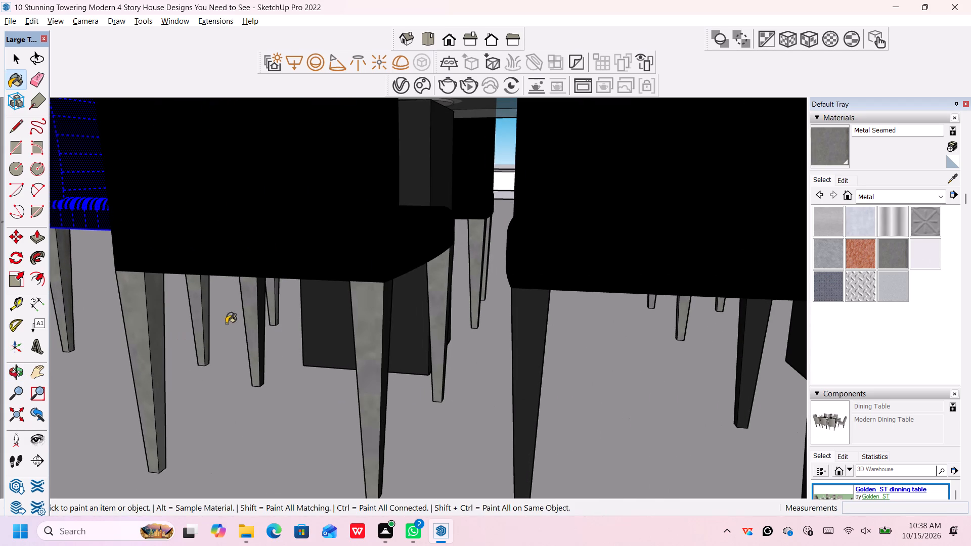
{"action": "left_click", "coordinate": [260, 309]}
{"action": "left_click", "coordinate": [386, 333]}
{"action": "scroll", "coordinate": [386, 333], "scroll_direction": "up", "scroll_amount": 4}
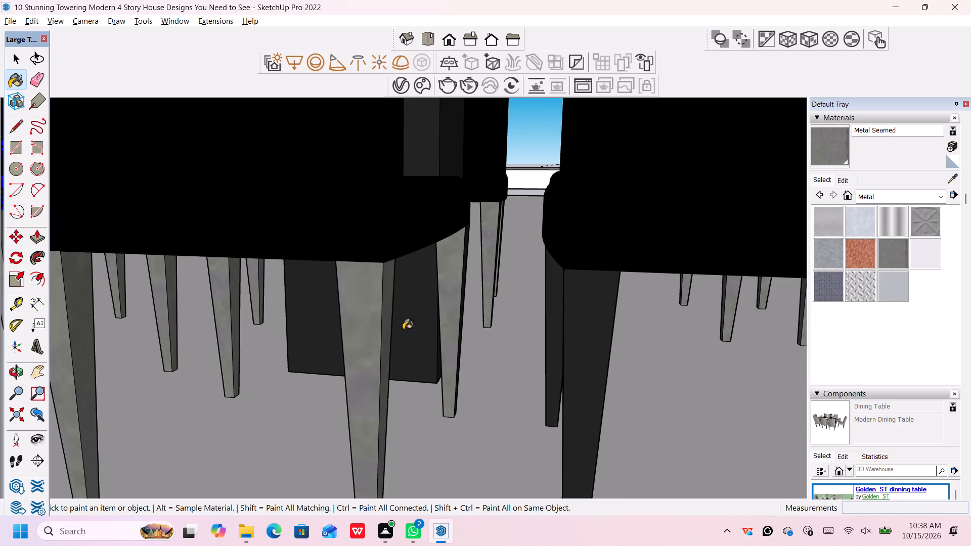
{"action": "middle_click_drag", "start_coordinate": [462, 317], "coordinate": [419, 321]}
{"action": "scroll", "coordinate": [419, 321], "scroll_direction": "up", "scroll_amount": 1}
{"action": "scroll", "coordinate": [374, 316], "scroll_direction": "up", "scroll_amount": 6}
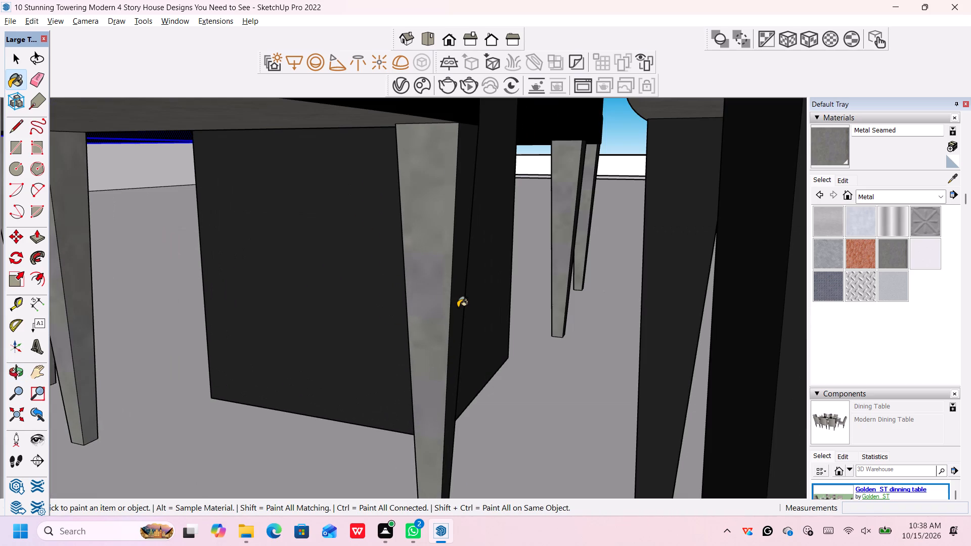
{"action": "left_click", "coordinate": [457, 304]}
Paint the remaining dark inner side face of the first side chair's far leg with Metal Seamed.
{"action": "scroll", "coordinate": [440, 309], "scroll_direction": "down", "scroll_amount": 6}
{"action": "middle_click_drag", "start_coordinate": [335, 329], "coordinate": [336, 328]}
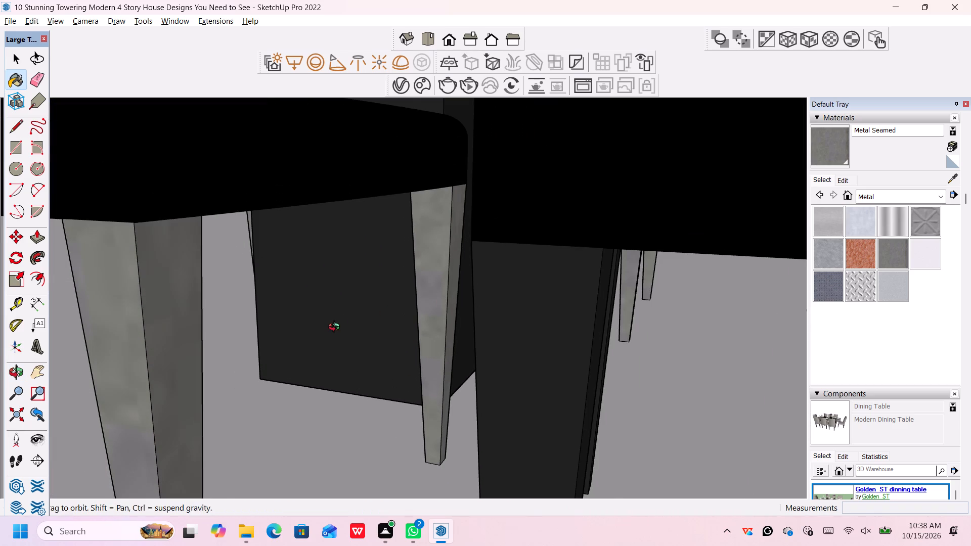
{"action": "middle_click_drag", "start_coordinate": [336, 328], "coordinate": [340, 327]}
{"action": "scroll", "coordinate": [419, 321], "scroll_direction": "down", "scroll_amount": 6}
{"action": "middle_click_drag", "start_coordinate": [375, 333], "coordinate": [400, 332]}
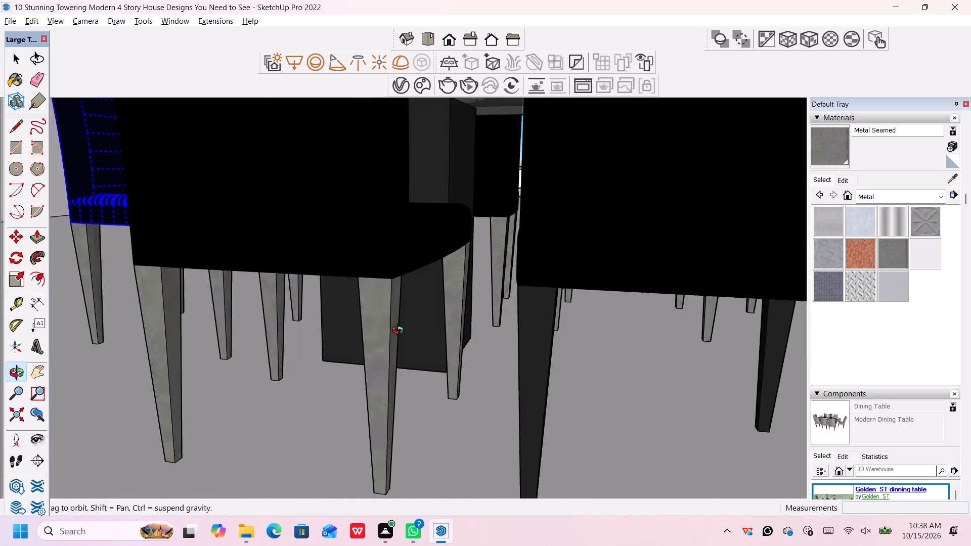
{"action": "middle_click_drag", "start_coordinate": [400, 332], "coordinate": [514, 320]}
{"action": "middle_click_drag", "start_coordinate": [514, 320], "coordinate": [520, 320]}
{"action": "scroll", "coordinate": [527, 309], "scroll_direction": "up", "scroll_amount": 1}
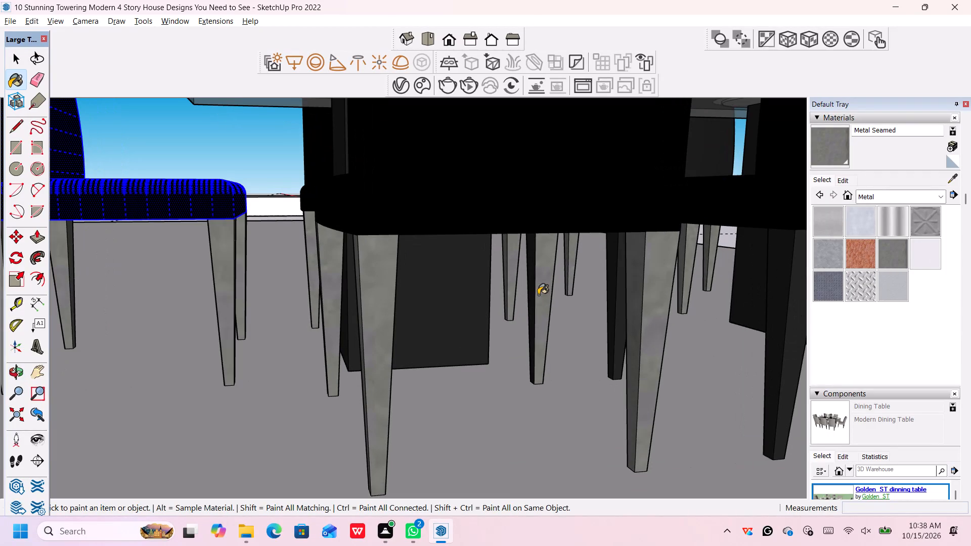
{"action": "left_click", "coordinate": [532, 292]}
Paint the rear faces of the second side chair's four legs and the dark sides of its two nearer legs with Metal Seamed.
{"action": "scroll", "coordinate": [360, 412], "scroll_direction": "up", "scroll_amount": 2}
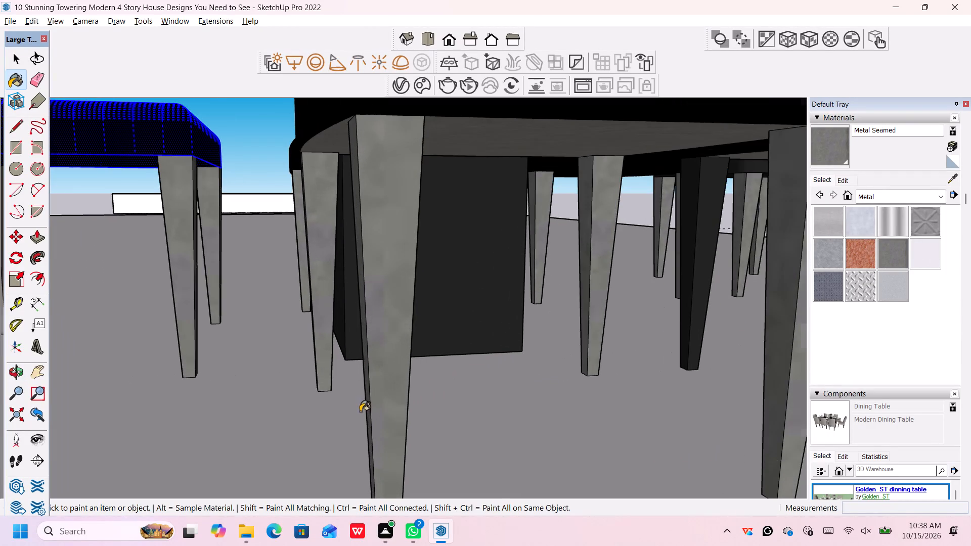
{"action": "scroll", "coordinate": [360, 412], "scroll_direction": "up", "scroll_amount": 1}
{"action": "middle_click_drag", "start_coordinate": [349, 393], "coordinate": [264, 390]}
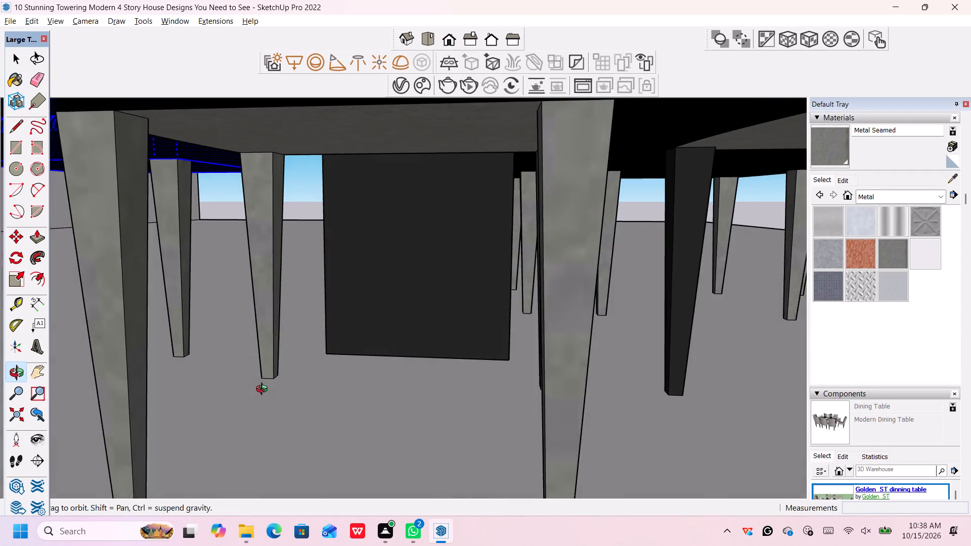
{"action": "middle_click_drag", "start_coordinate": [264, 390], "coordinate": [300, 388]}
{"action": "middle_click_drag", "start_coordinate": [244, 400], "coordinate": [217, 407]}
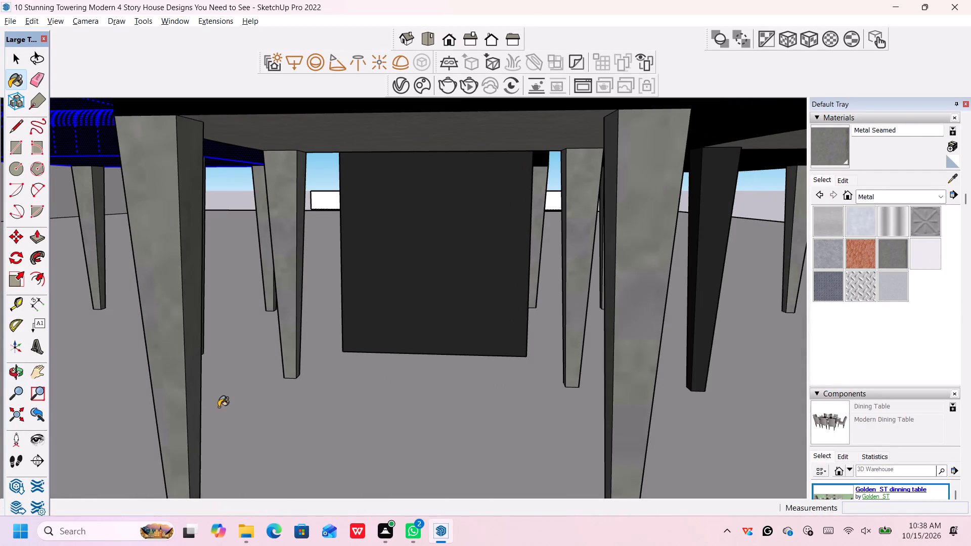
{"action": "scroll", "coordinate": [321, 384], "scroll_direction": "down", "scroll_amount": 4}
{"action": "scroll", "coordinate": [393, 368], "scroll_direction": "down", "scroll_amount": 2}
{"action": "middle_click_drag", "start_coordinate": [444, 389], "coordinate": [291, 408]}
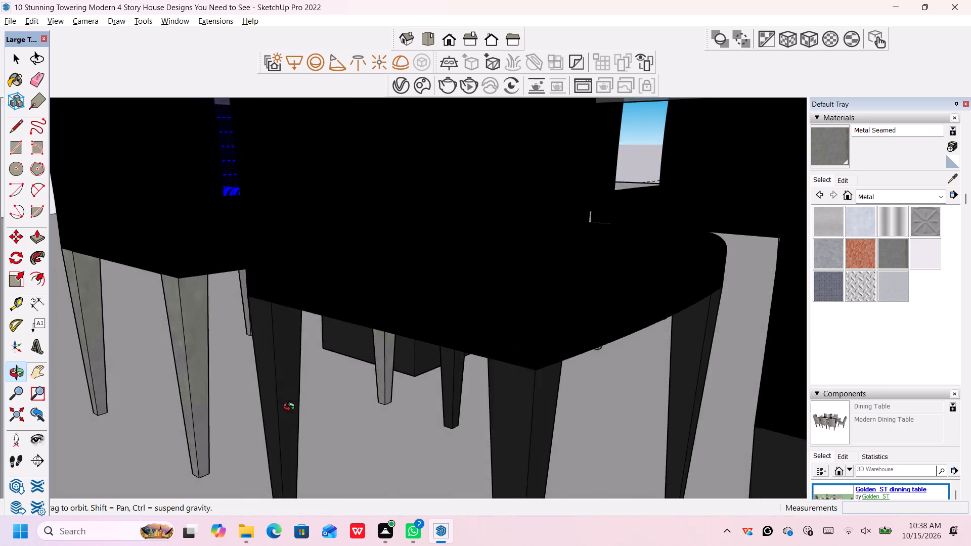
{"action": "middle_click_drag", "start_coordinate": [291, 408], "coordinate": [343, 404]}
{"action": "scroll", "coordinate": [386, 390], "scroll_direction": "down", "scroll_amount": 2}
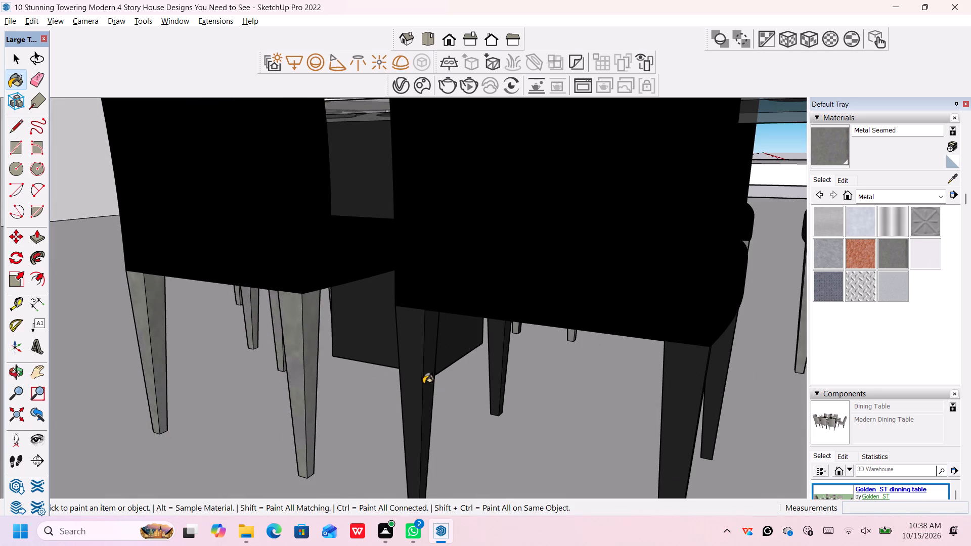
{"action": "left_click", "coordinate": [415, 379]}
{"action": "left_click", "coordinate": [496, 355]}
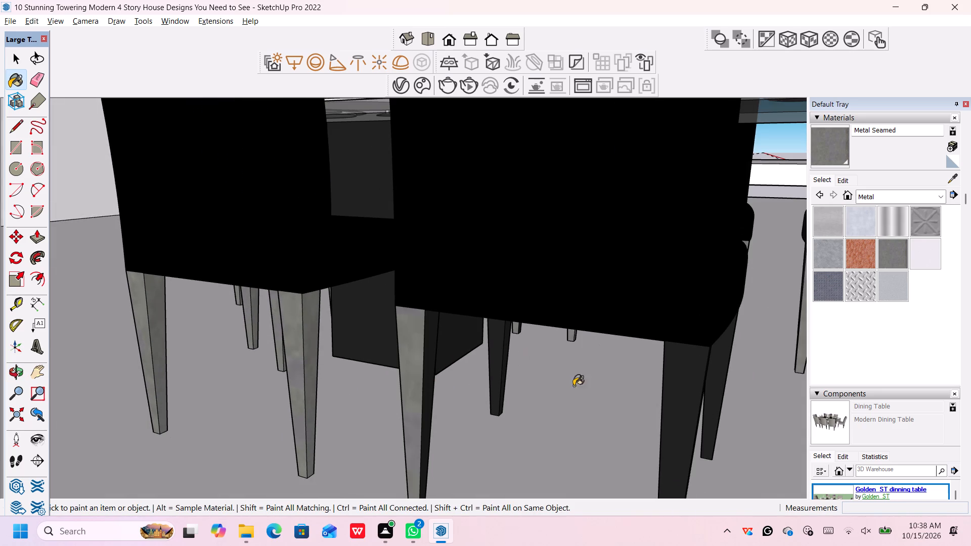
{"action": "left_click", "coordinate": [678, 397]}
{"action": "left_click", "coordinate": [718, 384]}
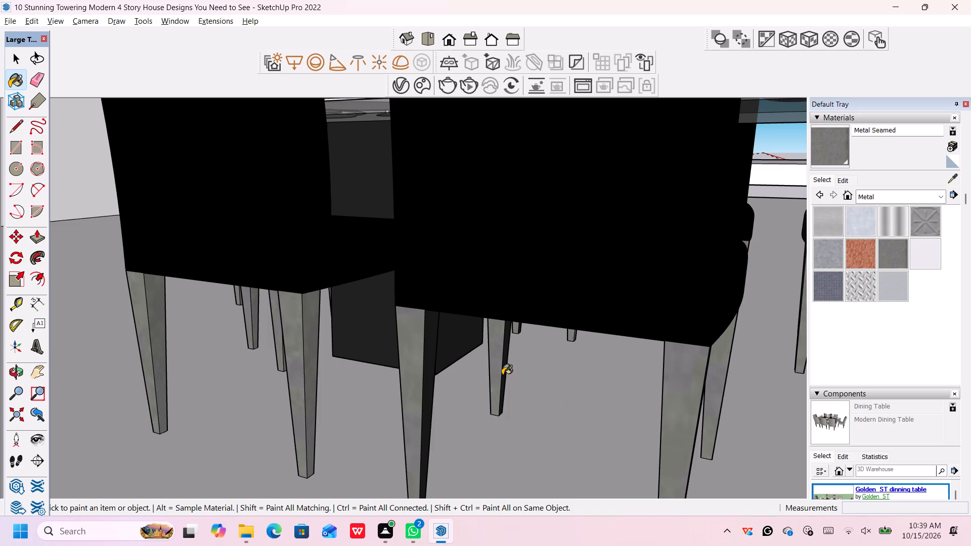
{"action": "left_click", "coordinate": [503, 376]}
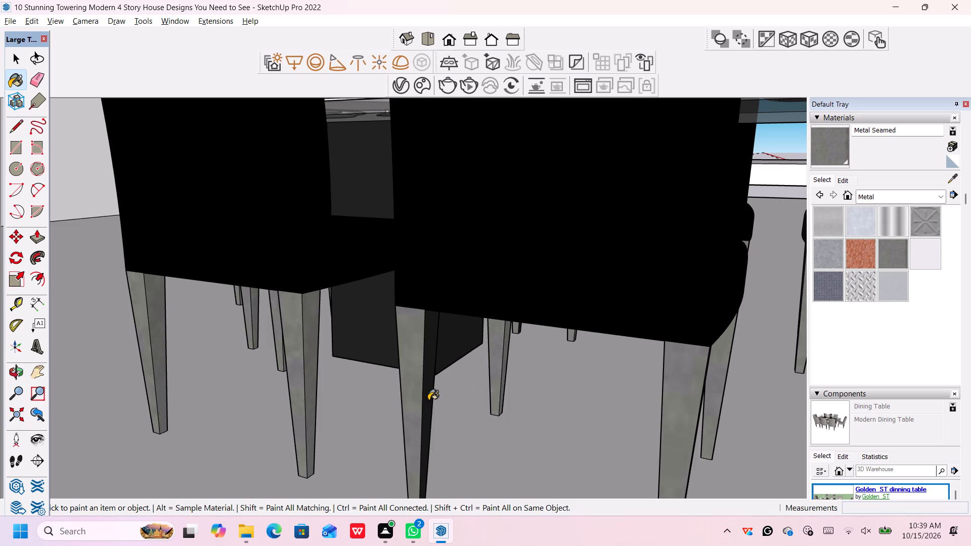
{"action": "left_click", "coordinate": [428, 400]}
Paint the dark outer side faces of the second side chair's two legs facing the third chair with Metal Seamed.
{"action": "scroll", "coordinate": [513, 397], "scroll_direction": "down", "scroll_amount": 2}
{"action": "middle_click_drag", "start_coordinate": [623, 416], "coordinate": [509, 409]}
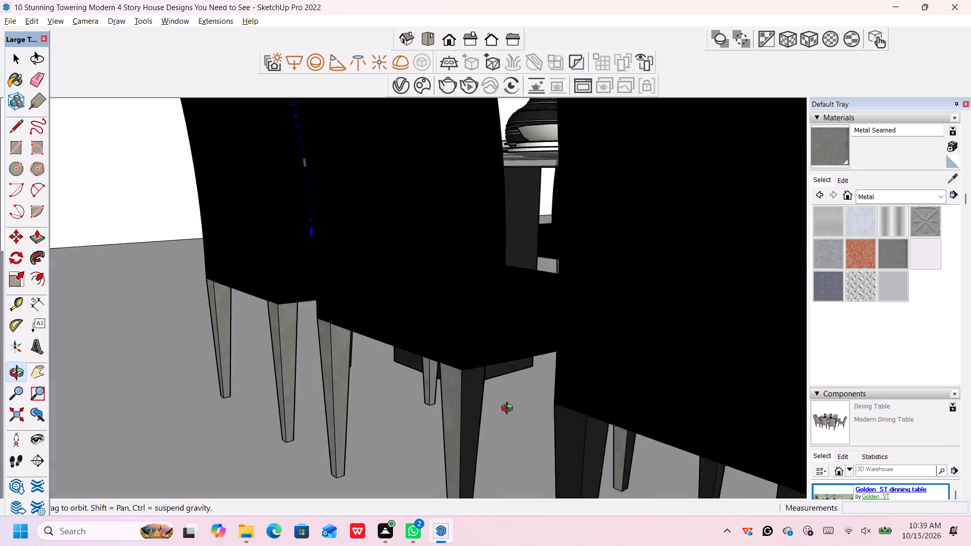
{"action": "middle_click_drag", "start_coordinate": [509, 409], "coordinate": [528, 406]}
{"action": "middle_click", "coordinate": [529, 405]}
{"action": "scroll", "coordinate": [534, 402], "scroll_direction": "down", "scroll_amount": 3}
{"action": "scroll", "coordinate": [534, 402], "scroll_direction": "up", "scroll_amount": 7}
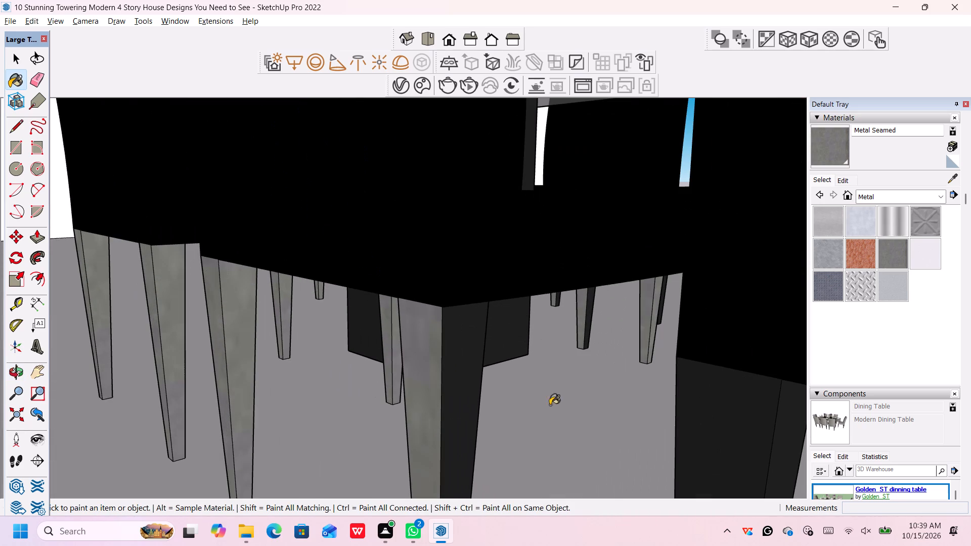
{"action": "left_click", "coordinate": [466, 405]}
{"action": "scroll", "coordinate": [476, 396], "scroll_direction": "down", "scroll_amount": 6}
{"action": "middle_click_drag", "start_coordinate": [485, 398], "coordinate": [532, 400]}
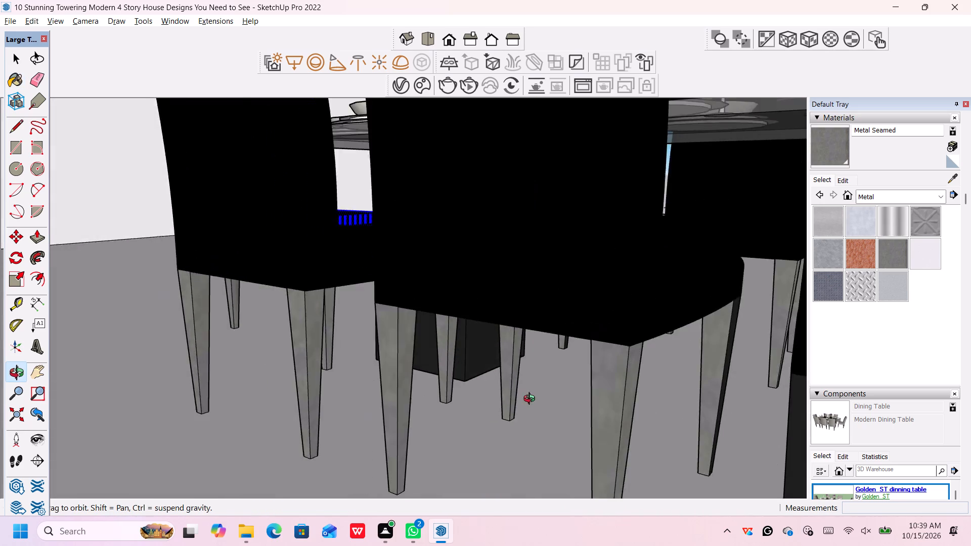
{"action": "middle_click_drag", "start_coordinate": [532, 400], "coordinate": [511, 392]}
{"action": "scroll", "coordinate": [654, 355], "scroll_direction": "up", "scroll_amount": 4}
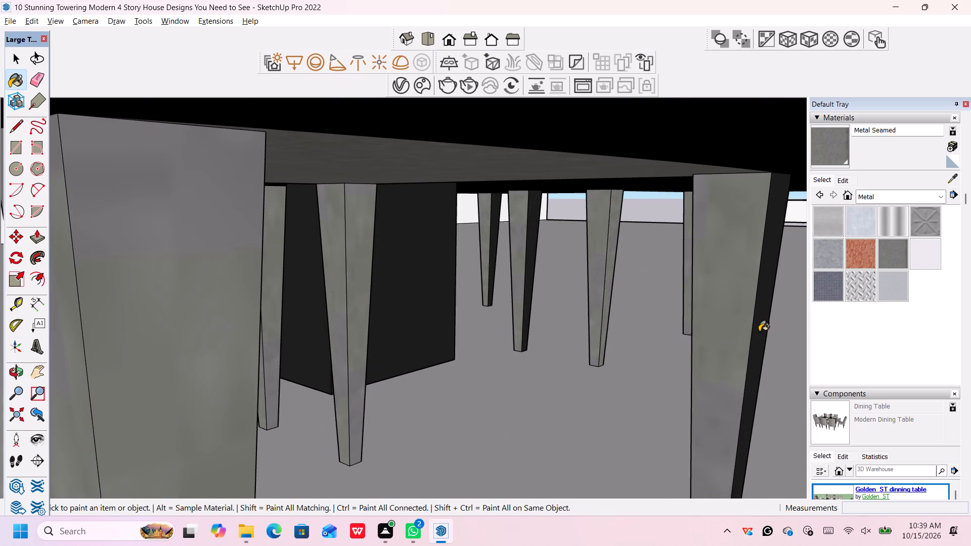
{"action": "left_click", "coordinate": [759, 332]}
{"action": "scroll", "coordinate": [758, 332], "scroll_direction": "down", "scroll_amount": 8}
{"action": "scroll", "coordinate": [650, 389], "scroll_direction": "down", "scroll_amount": 3}
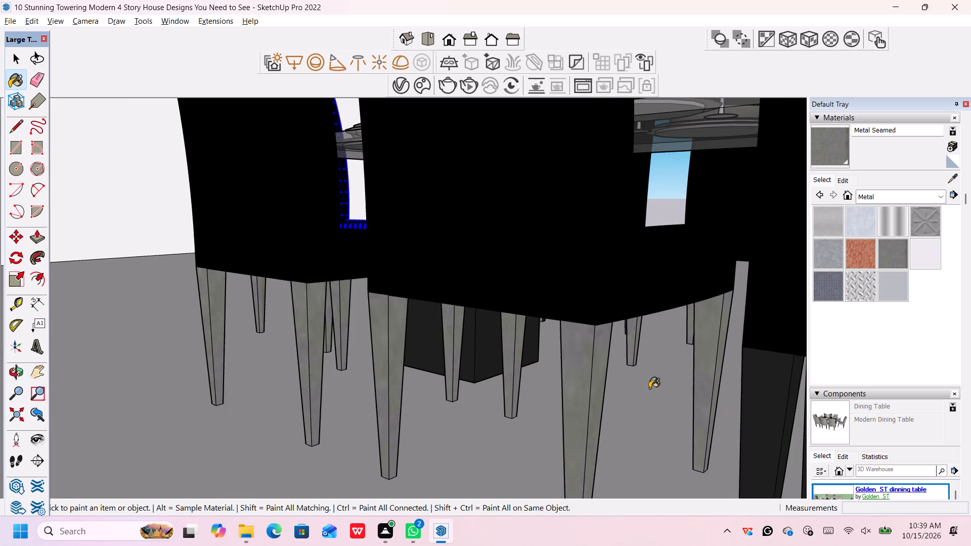
Paint the dark side faces of the second side chair's legs, seen from the first chair's side, with Metal Seamed.
{"action": "middle_click_drag", "start_coordinate": [647, 438], "coordinate": [626, 406]}
{"action": "scroll", "coordinate": [358, 388], "scroll_direction": "up", "scroll_amount": 1}
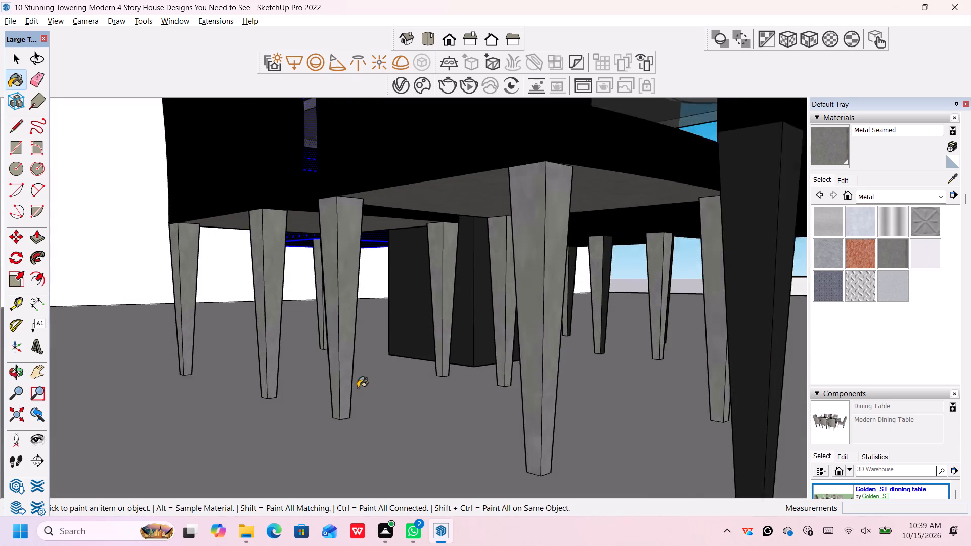
{"action": "scroll", "coordinate": [358, 388], "scroll_direction": "up", "scroll_amount": 2}
{"action": "middle_click_drag", "start_coordinate": [356, 388], "coordinate": [529, 408]}
{"action": "middle_click", "coordinate": [529, 408]}
{"action": "scroll", "coordinate": [529, 409], "scroll_direction": "up", "scroll_amount": 3}
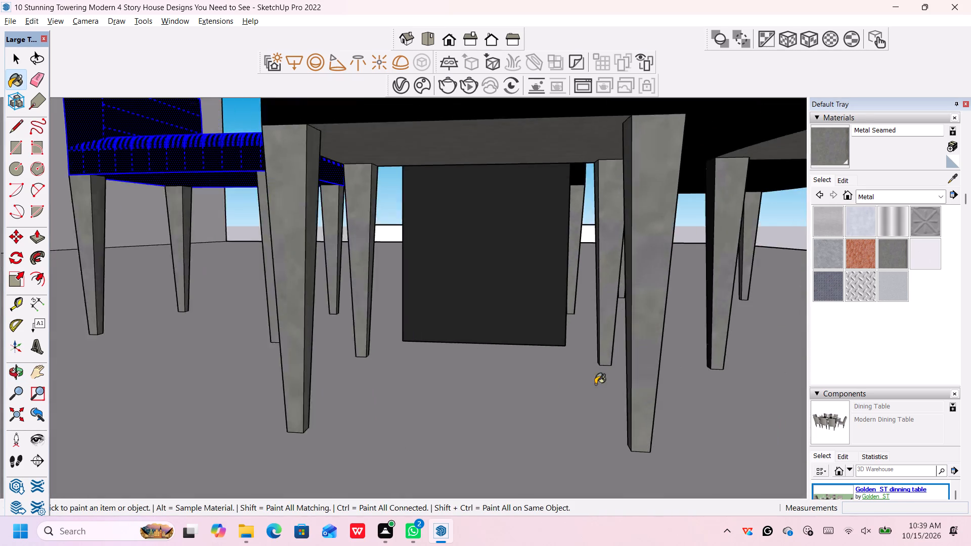
{"action": "scroll", "coordinate": [595, 384], "scroll_direction": "up", "scroll_amount": 1}
{"action": "scroll", "coordinate": [657, 347], "scroll_direction": "down", "scroll_amount": 5}
{"action": "left_click", "coordinate": [705, 291]}
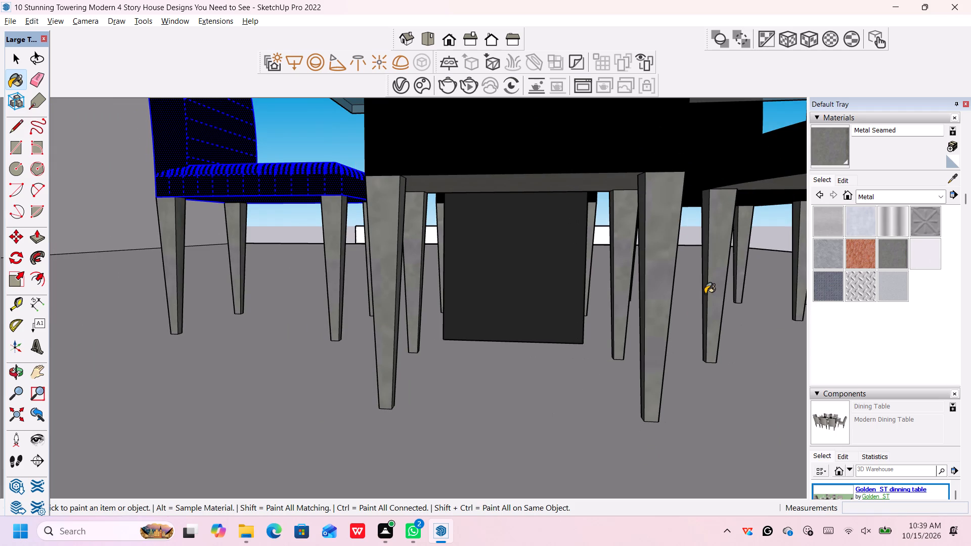
{"action": "middle_click_drag", "start_coordinate": [705, 298], "coordinate": [449, 325], "text": "shift"}
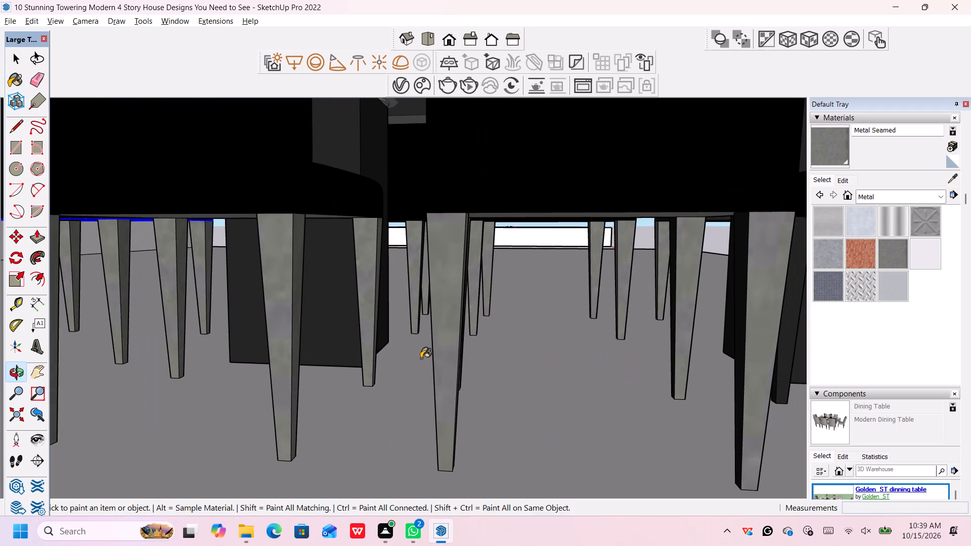
{"action": "middle_click_drag", "start_coordinate": [424, 362], "coordinate": [516, 358]}
{"action": "left_click", "coordinate": [643, 306]}
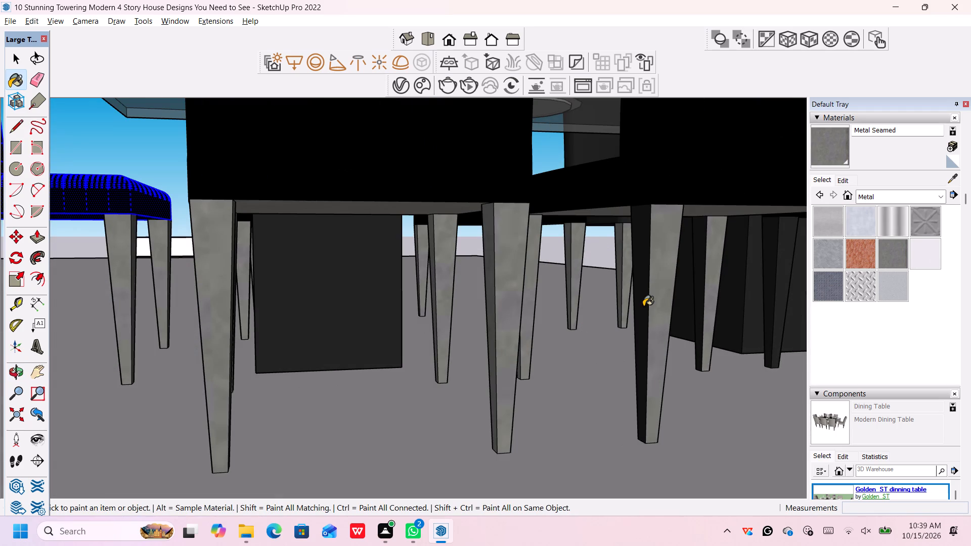
Paint the last dark inner side faces of the second side chair's two far legs with Metal Seamed.
{"action": "scroll", "coordinate": [643, 308], "scroll_direction": "down", "scroll_amount": 4}
{"action": "scroll", "coordinate": [643, 308], "scroll_direction": "up", "scroll_amount": 3}
{"action": "middle_click_drag", "start_coordinate": [745, 403], "coordinate": [721, 393]}
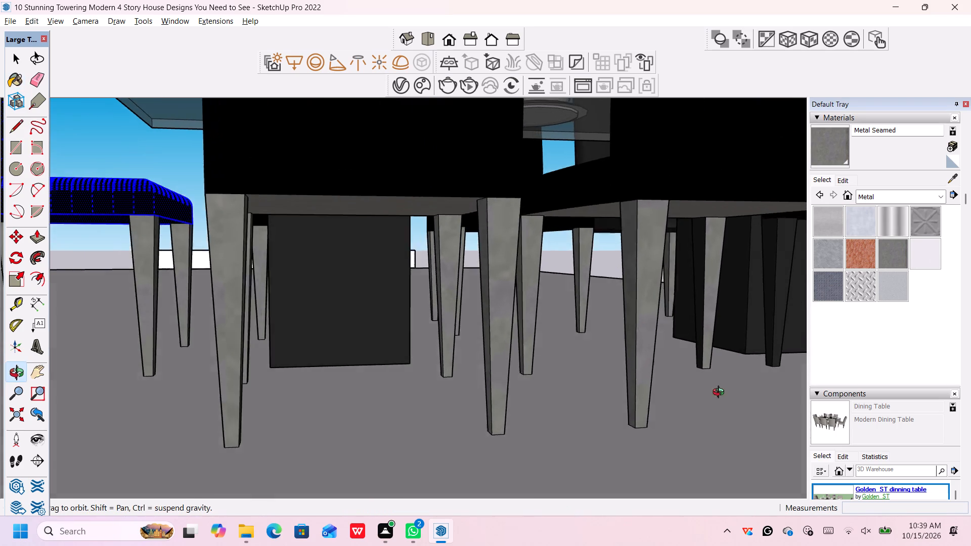
{"action": "middle_click_drag", "start_coordinate": [721, 393], "coordinate": [722, 394]}
{"action": "middle_click", "coordinate": [712, 389]}
{"action": "middle_click", "coordinate": [712, 389]}
{"action": "middle_click_drag", "start_coordinate": [715, 391], "coordinate": [720, 394]}
{"action": "scroll", "coordinate": [683, 294], "scroll_direction": "down", "scroll_amount": 3}
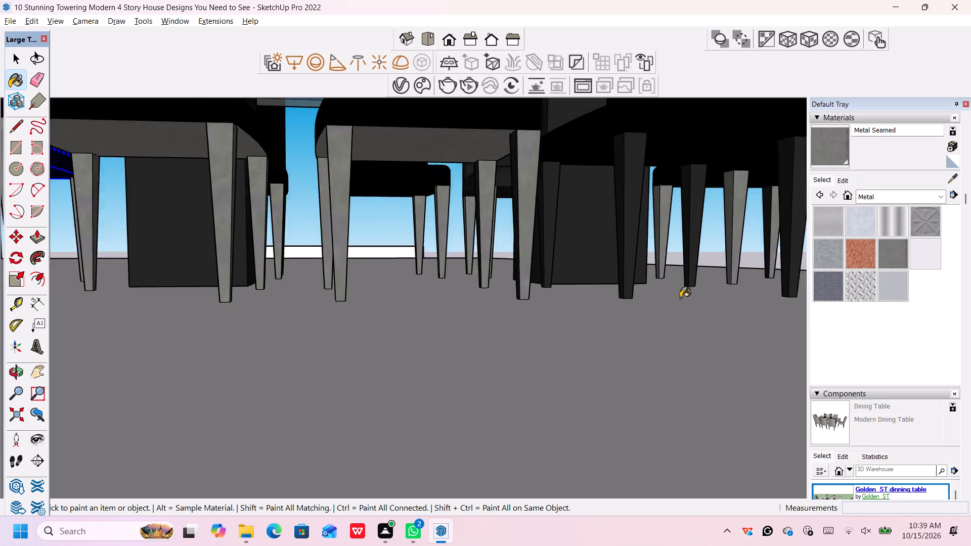
{"action": "scroll", "coordinate": [680, 298], "scroll_direction": "down", "scroll_amount": 4}
{"action": "scroll", "coordinate": [669, 301], "scroll_direction": "up", "scroll_amount": 15}
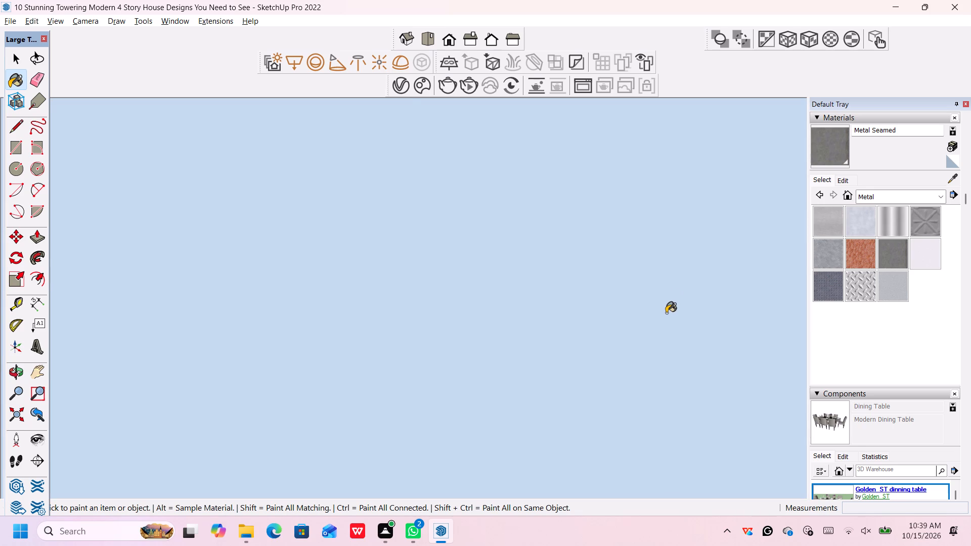
{"action": "scroll", "coordinate": [666, 313], "scroll_direction": "up", "scroll_amount": 5}
{"action": "middle_click_drag", "start_coordinate": [525, 247], "coordinate": [534, 266]}
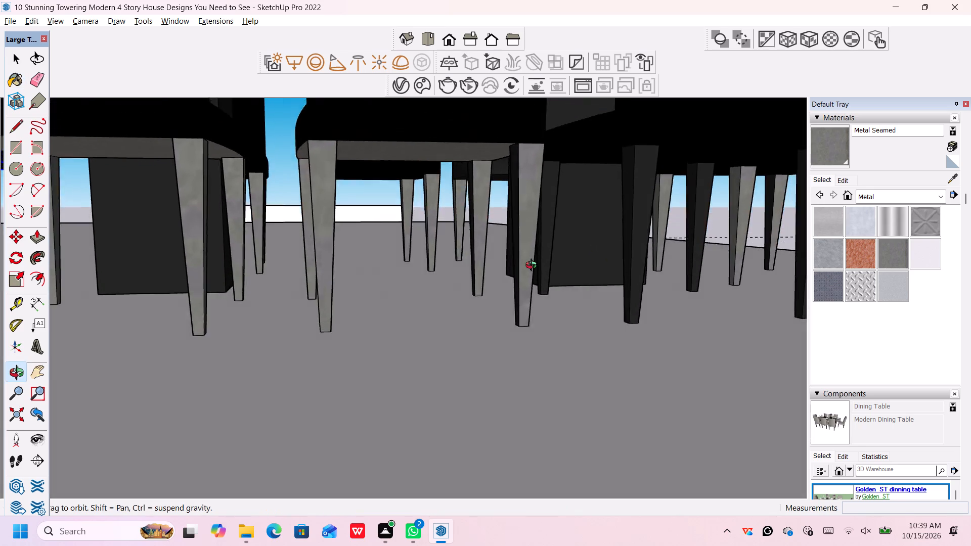
{"action": "middle_click_drag", "start_coordinate": [534, 266], "coordinate": [541, 282]}
{"action": "scroll", "coordinate": [516, 286], "scroll_direction": "up", "scroll_amount": 3}
{"action": "scroll", "coordinate": [482, 270], "scroll_direction": "down", "scroll_amount": 1}
{"action": "scroll", "coordinate": [482, 259], "scroll_direction": "up", "scroll_amount": 2}
{"action": "middle_click_drag", "start_coordinate": [485, 262], "coordinate": [499, 277]}
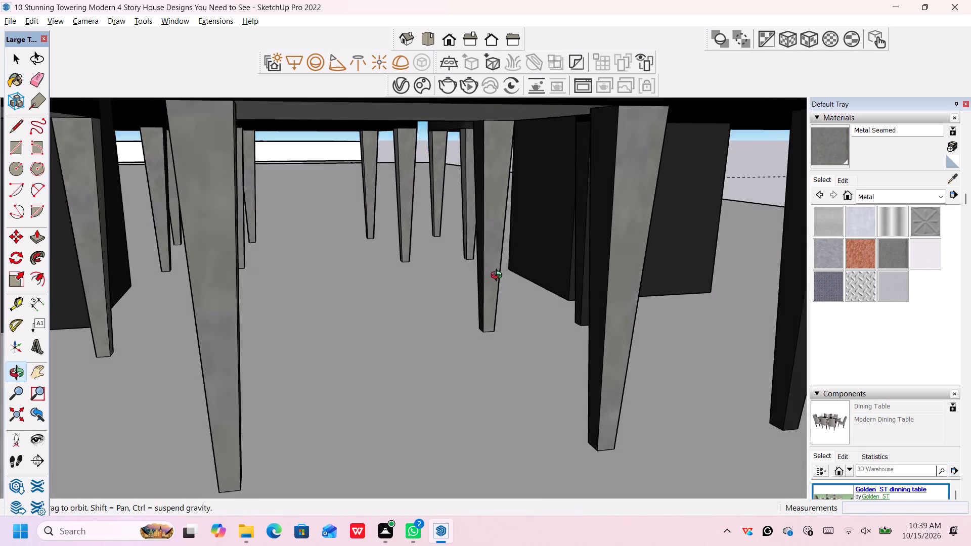
{"action": "middle_click_drag", "start_coordinate": [499, 277], "coordinate": [504, 280]}
{"action": "left_click", "coordinate": [490, 245]}
{"action": "left_click", "coordinate": [635, 293]}
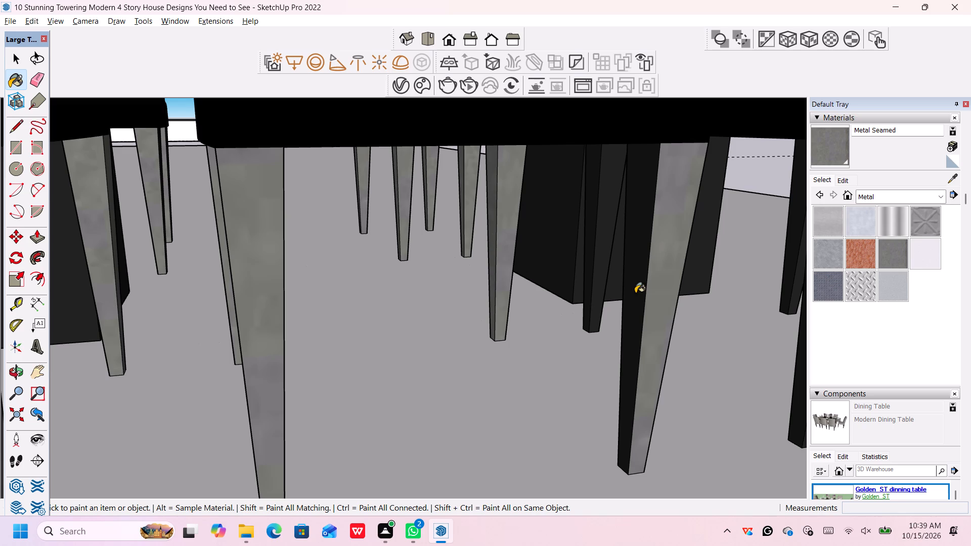
Paint the remaining dark inner side faces of the finished side chairs' legs, seen from beneath the row, with Metal Seamed.
{"action": "scroll", "coordinate": [635, 294], "scroll_direction": "down", "scroll_amount": 5}
{"action": "middle_click_drag", "start_coordinate": [661, 325], "coordinate": [544, 325]}
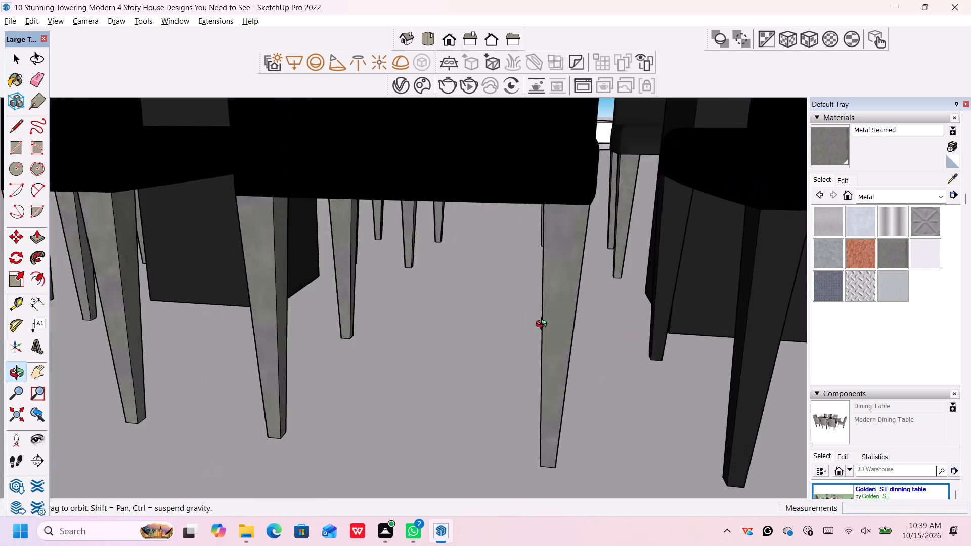
{"action": "middle_click_drag", "start_coordinate": [544, 325], "coordinate": [478, 324]}
{"action": "scroll", "coordinate": [504, 302], "scroll_direction": "down", "scroll_amount": 4}
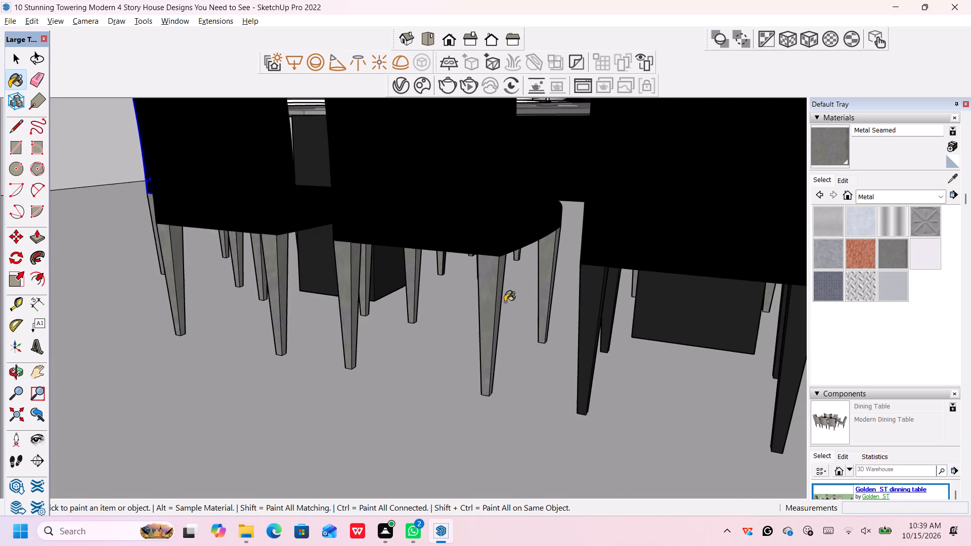
{"action": "scroll", "coordinate": [508, 302], "scroll_direction": "up", "scroll_amount": 5}
{"action": "left_click", "coordinate": [410, 224]}
{"action": "scroll", "coordinate": [410, 230], "scroll_direction": "down", "scroll_amount": 4}
{"action": "scroll", "coordinate": [489, 272], "scroll_direction": "up", "scroll_amount": 2}
{"action": "middle_click_drag", "start_coordinate": [513, 312], "coordinate": [435, 301]}
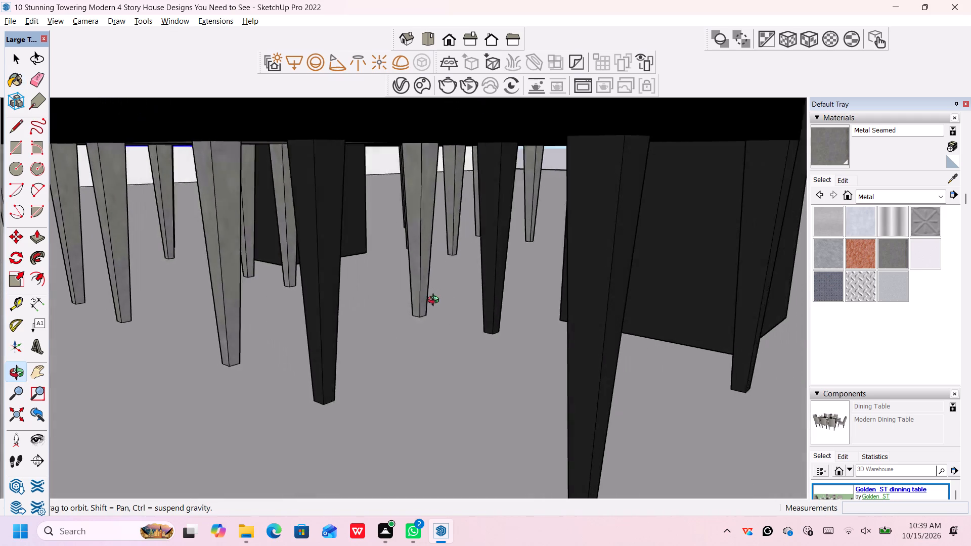
{"action": "middle_click_drag", "start_coordinate": [435, 301], "coordinate": [424, 304]}
{"action": "middle_click_drag", "start_coordinate": [540, 348], "coordinate": [469, 338]}
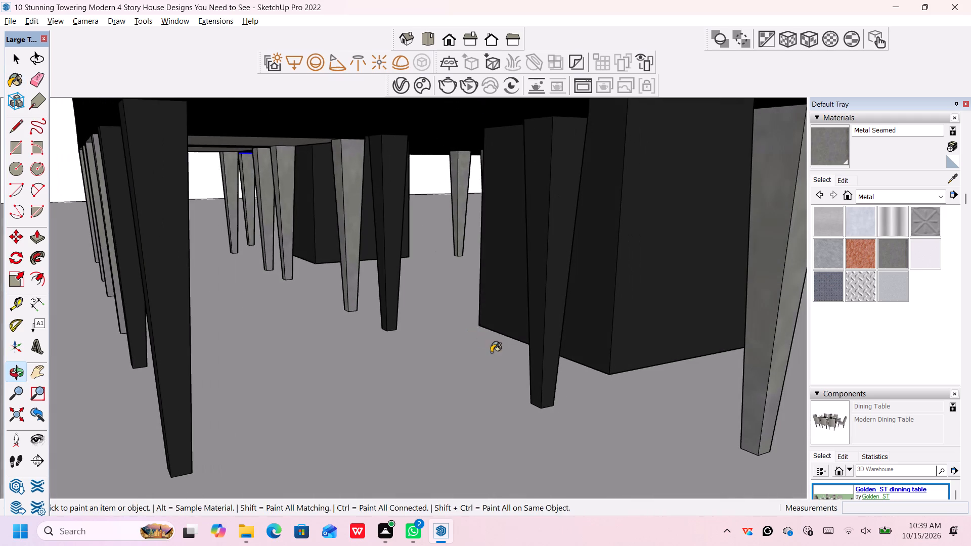
{"action": "middle_click_drag", "start_coordinate": [491, 353], "coordinate": [430, 352]}
{"action": "middle_click_drag", "start_coordinate": [472, 379], "coordinate": [431, 373]}
{"action": "scroll", "coordinate": [199, 240], "scroll_direction": "up", "scroll_amount": 2}
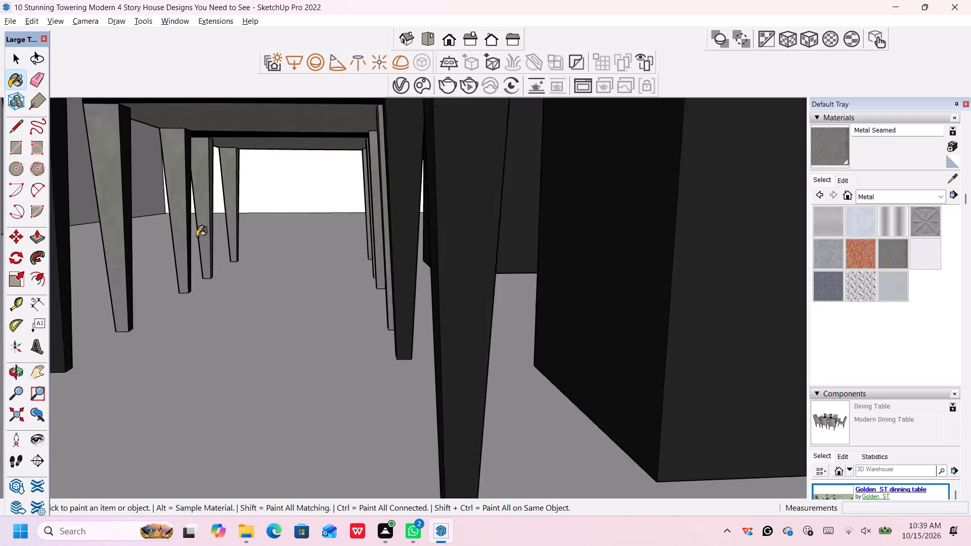
{"action": "scroll", "coordinate": [197, 237], "scroll_direction": "up", "scroll_amount": 2}
{"action": "left_click", "coordinate": [180, 234]}
{"action": "left_click", "coordinate": [184, 235]}
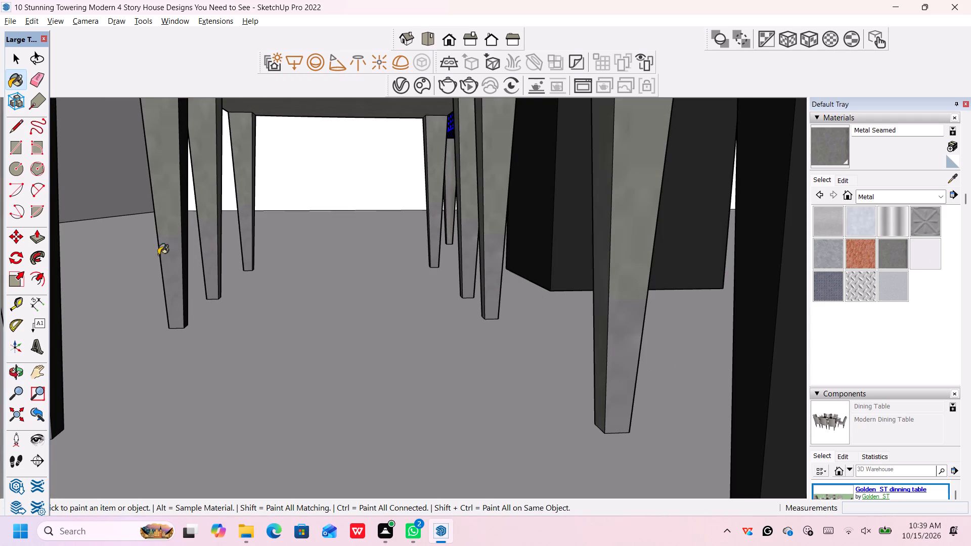
{"action": "scroll", "coordinate": [157, 259], "scroll_direction": "down", "scroll_amount": 4}
{"action": "left_click", "coordinate": [96, 272]}
Paint the remaining dark narrow side faces of the neighbouring side chair legs nearest the table base with Metal Seamed.
{"action": "scroll", "coordinate": [193, 272], "scroll_direction": "down", "scroll_amount": 1}
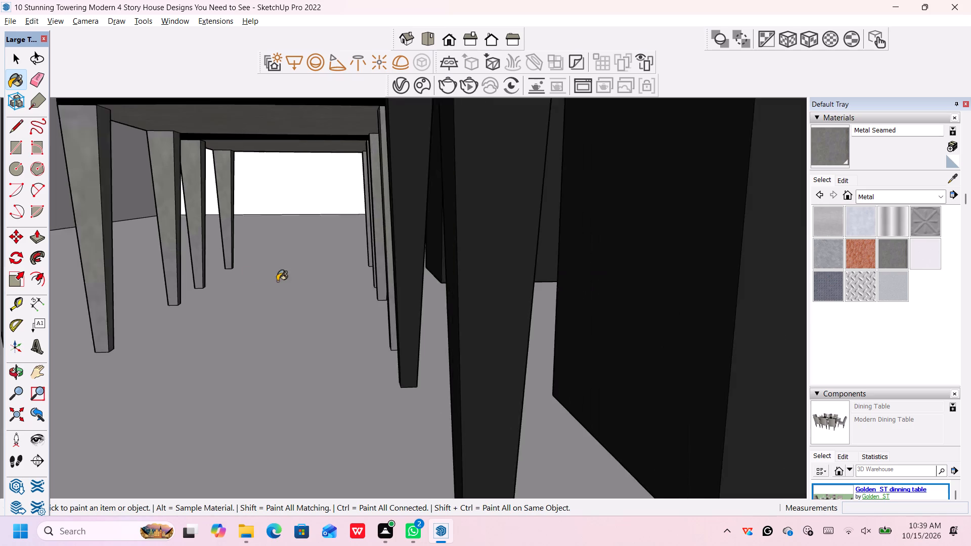
{"action": "scroll", "coordinate": [277, 281], "scroll_direction": "down", "scroll_amount": 1}
{"action": "middle_click_drag", "start_coordinate": [433, 300], "coordinate": [347, 302]}
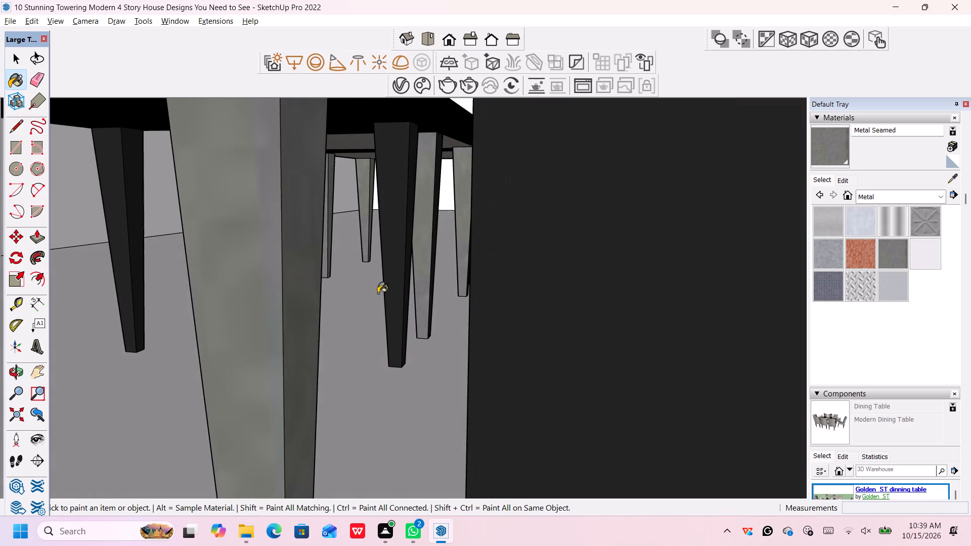
{"action": "scroll", "coordinate": [447, 247], "scroll_direction": "up", "scroll_amount": 4}
{"action": "scroll", "coordinate": [473, 249], "scroll_direction": "down", "scroll_amount": 2}
{"action": "left_click", "coordinate": [405, 275]}
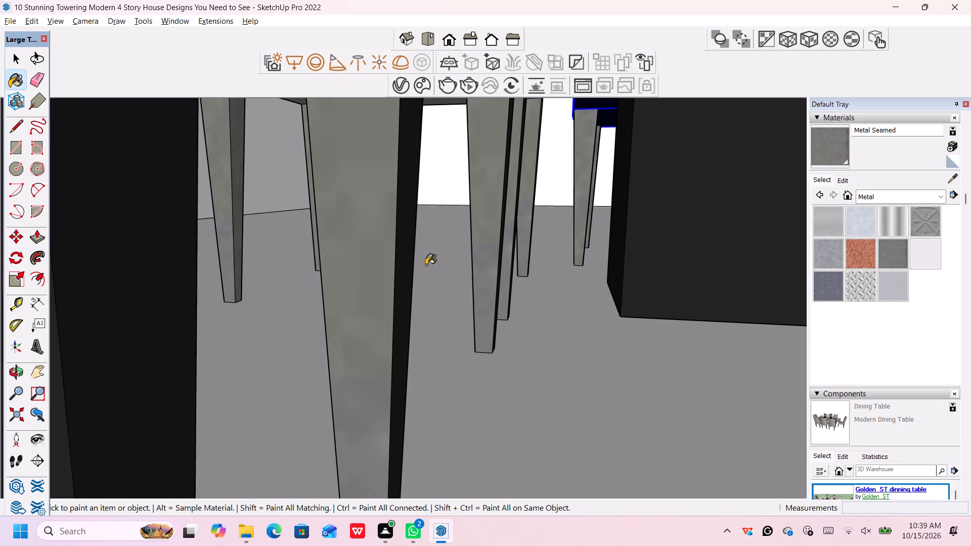
{"action": "scroll", "coordinate": [500, 245], "scroll_direction": "up", "scroll_amount": 4}
{"action": "middle_click_drag", "start_coordinate": [500, 254], "coordinate": [453, 255]}
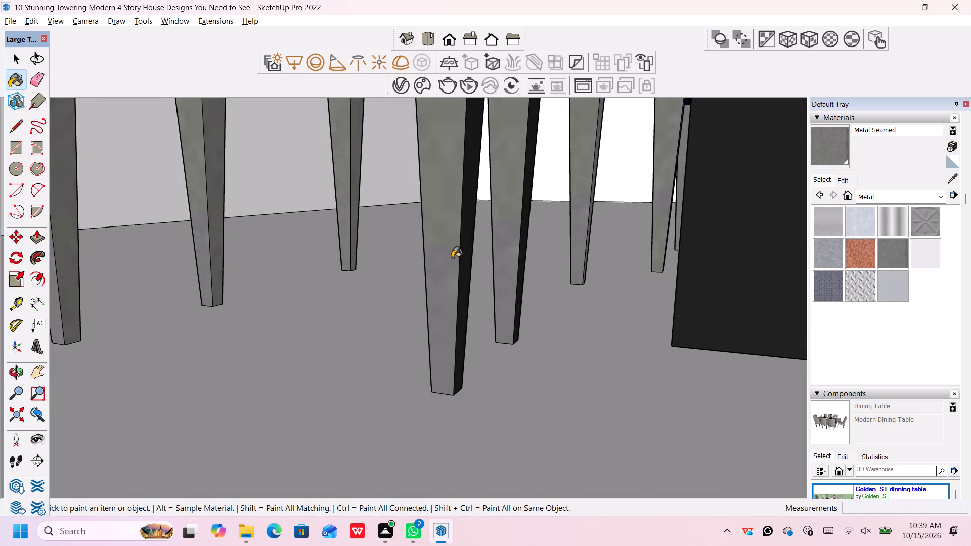
{"action": "left_click", "coordinate": [464, 251]}
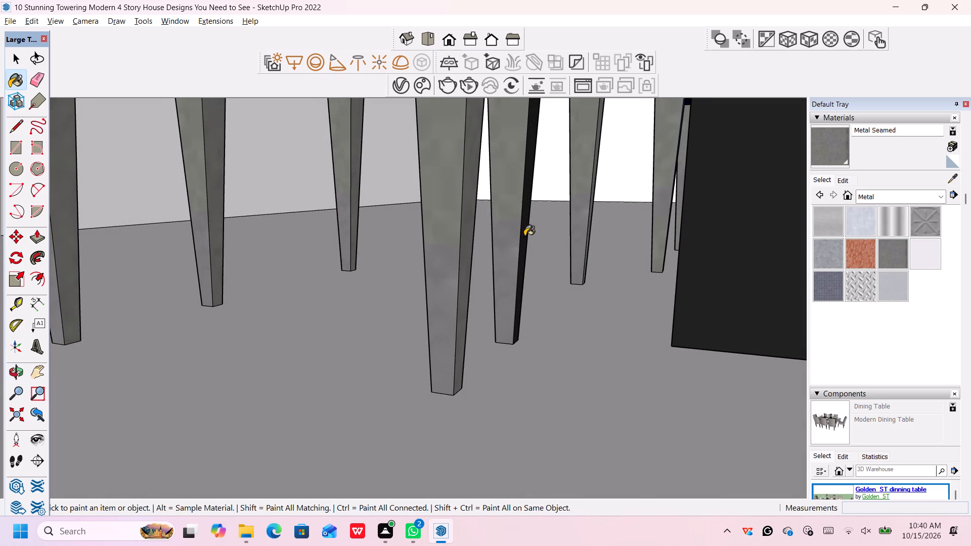
{"action": "left_click", "coordinate": [524, 237]}
Inspect the painted chair legs up close and the whole dining set from above for leg faces still unpainted.
{"action": "scroll", "coordinate": [522, 237], "scroll_direction": "down", "scroll_amount": 8}
{"action": "scroll", "coordinate": [522, 237], "scroll_direction": "up", "scroll_amount": 16}
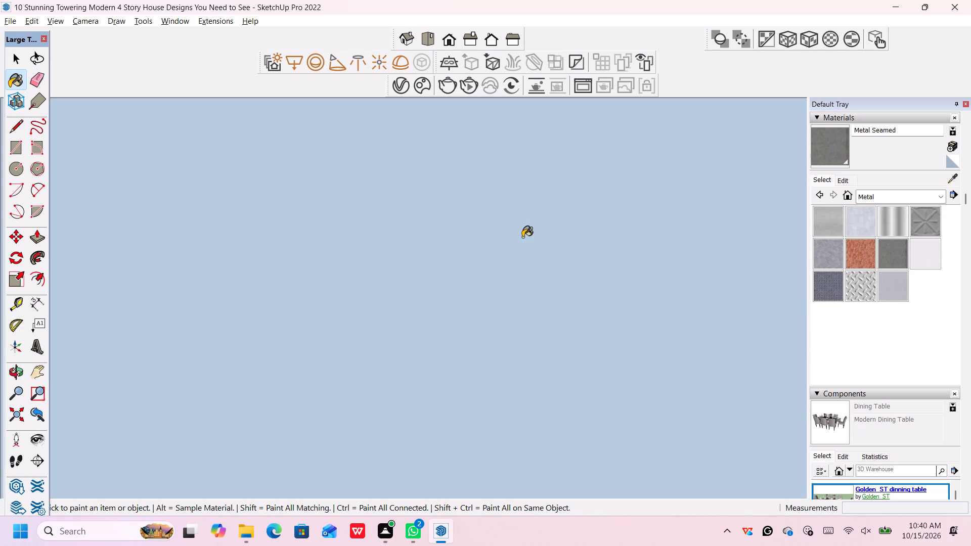
{"action": "scroll", "coordinate": [522, 237], "scroll_direction": "up", "scroll_amount": 10}
{"action": "scroll", "coordinate": [522, 237], "scroll_direction": "down", "scroll_amount": 5}
{"action": "scroll", "coordinate": [522, 239], "scroll_direction": "up", "scroll_amount": 7}
{"action": "scroll", "coordinate": [522, 239], "scroll_direction": "down", "scroll_amount": 2}
{"action": "scroll", "coordinate": [522, 239], "scroll_direction": "up", "scroll_amount": 12}
{"action": "scroll", "coordinate": [522, 239], "scroll_direction": "up", "scroll_amount": 18}
{"action": "scroll", "coordinate": [522, 239], "scroll_direction": "up", "scroll_amount": 11}
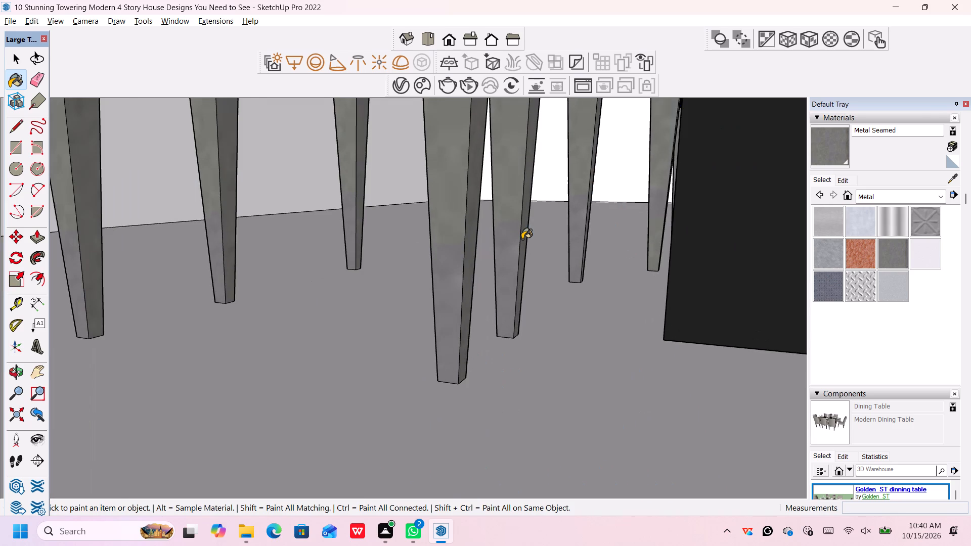
{"action": "scroll", "coordinate": [522, 239], "scroll_direction": "down", "scroll_amount": 1}
{"action": "scroll", "coordinate": [522, 239], "scroll_direction": "up", "scroll_amount": 2}
{"action": "middle_click_drag", "start_coordinate": [521, 240], "coordinate": [499, 328]}
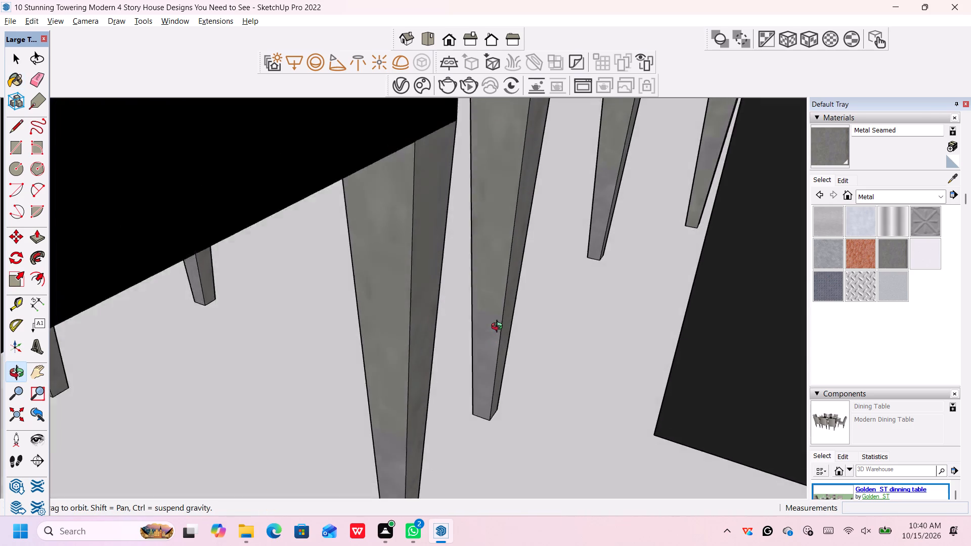
{"action": "middle_click_drag", "start_coordinate": [499, 328], "coordinate": [504, 342]}
{"action": "scroll", "coordinate": [504, 341], "scroll_direction": "down", "scroll_amount": 9}
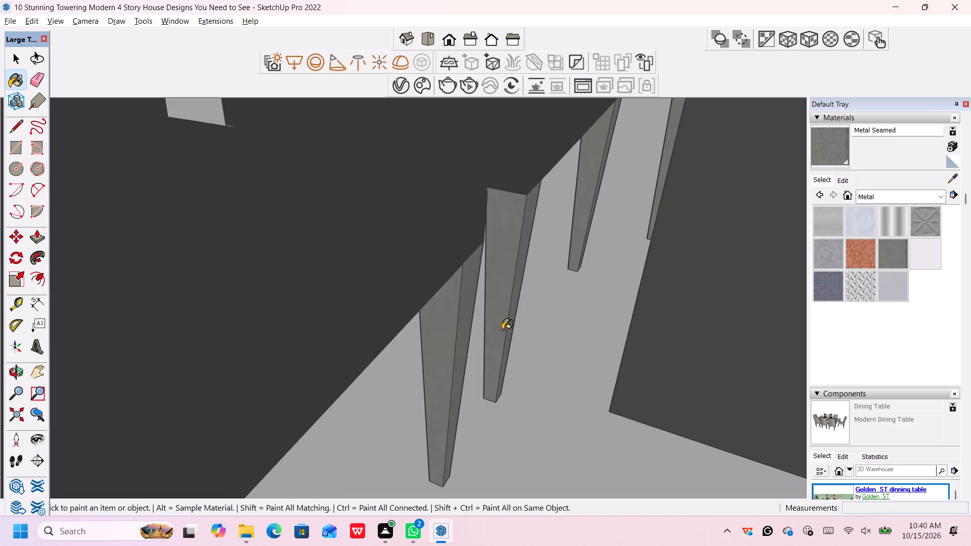
{"action": "scroll", "coordinate": [505, 315], "scroll_direction": "up", "scroll_amount": 6}
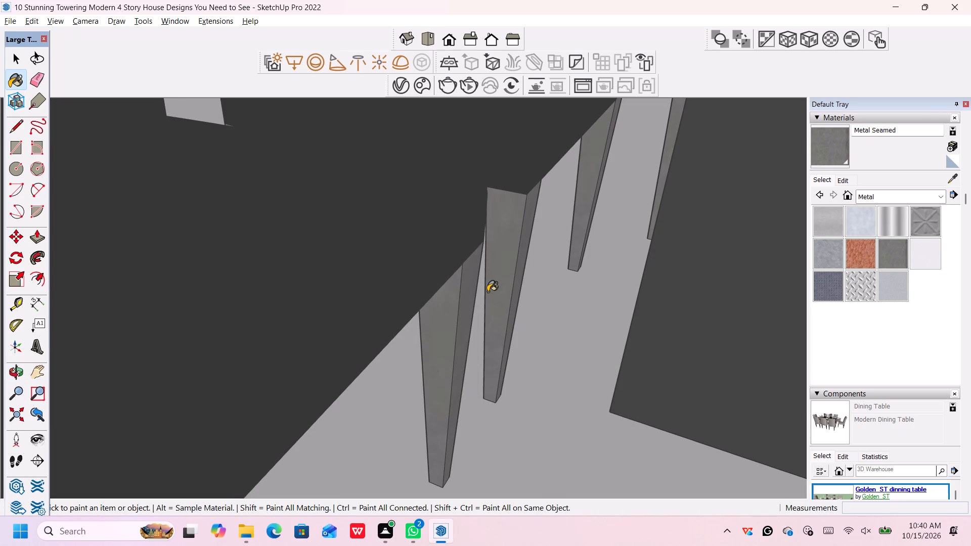
{"action": "scroll", "coordinate": [488, 292], "scroll_direction": "down", "scroll_amount": 1}
{"action": "scroll", "coordinate": [488, 292], "scroll_direction": "up", "scroll_amount": 1}
{"action": "scroll", "coordinate": [456, 384], "scroll_direction": "down", "scroll_amount": 5}
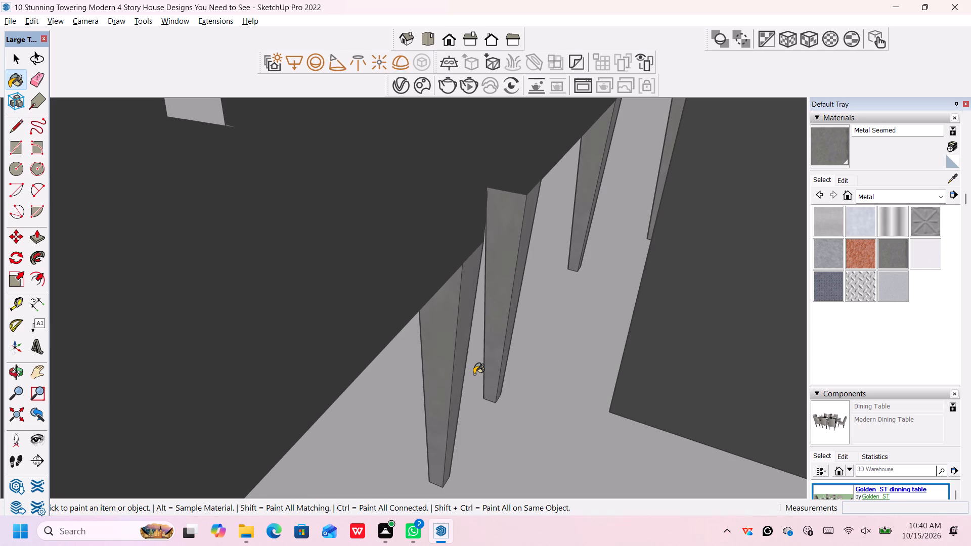
{"action": "scroll", "coordinate": [474, 374], "scroll_direction": "down", "scroll_amount": 20}
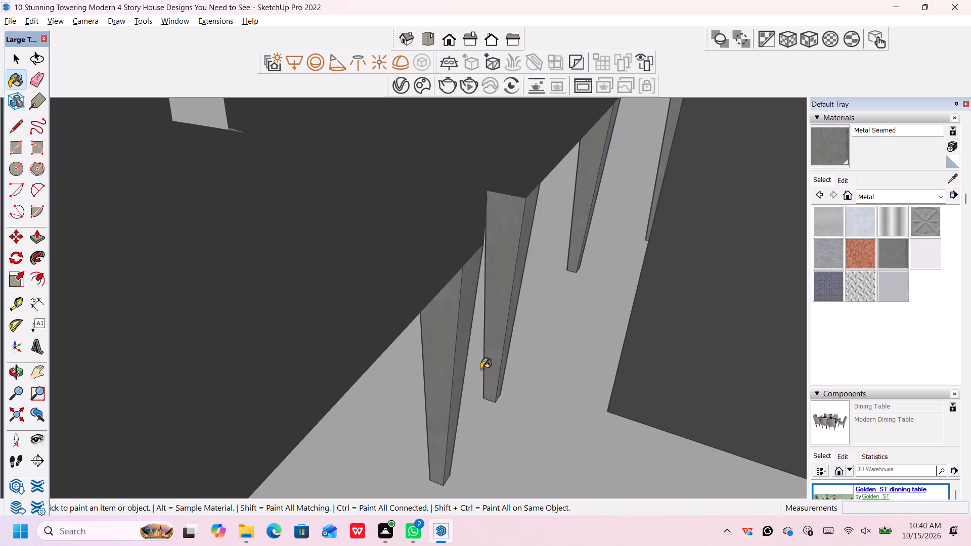
{"action": "scroll", "coordinate": [481, 369], "scroll_direction": "down", "scroll_amount": 3}
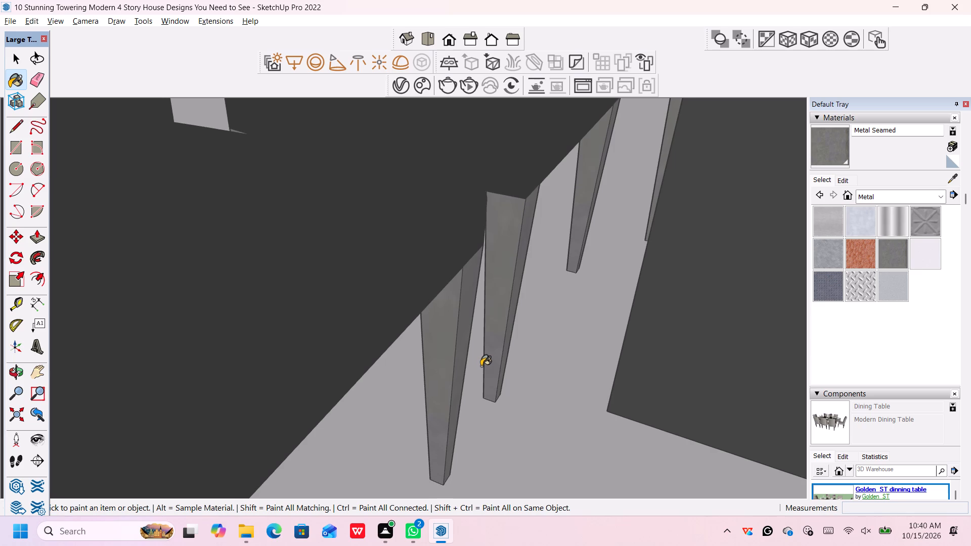
{"action": "scroll", "coordinate": [481, 366], "scroll_direction": "down", "scroll_amount": 3}
{"action": "scroll", "coordinate": [482, 363], "scroll_direction": "down", "scroll_amount": 20}
{"action": "scroll", "coordinate": [482, 363], "scroll_direction": "down", "scroll_amount": 5}
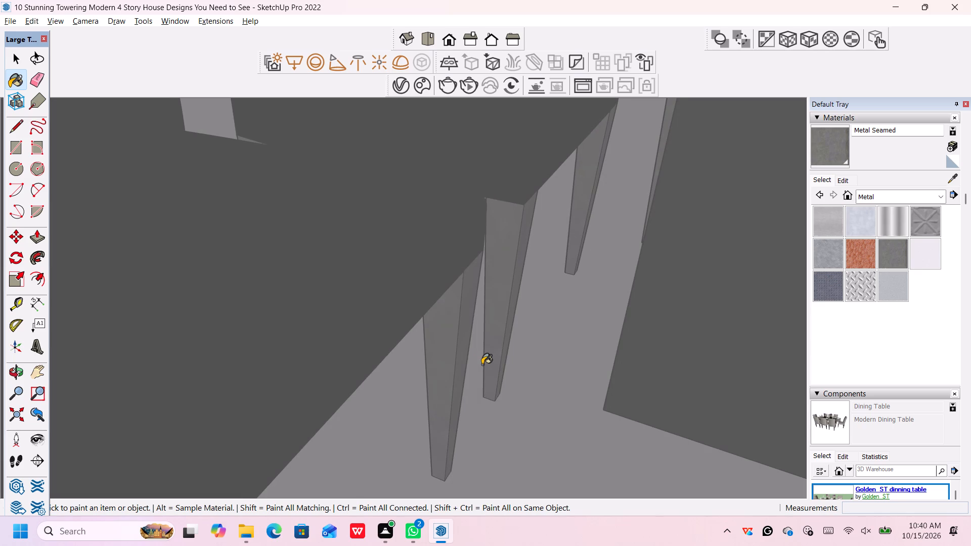
{"action": "scroll", "coordinate": [482, 365], "scroll_direction": "down", "scroll_amount": 17}
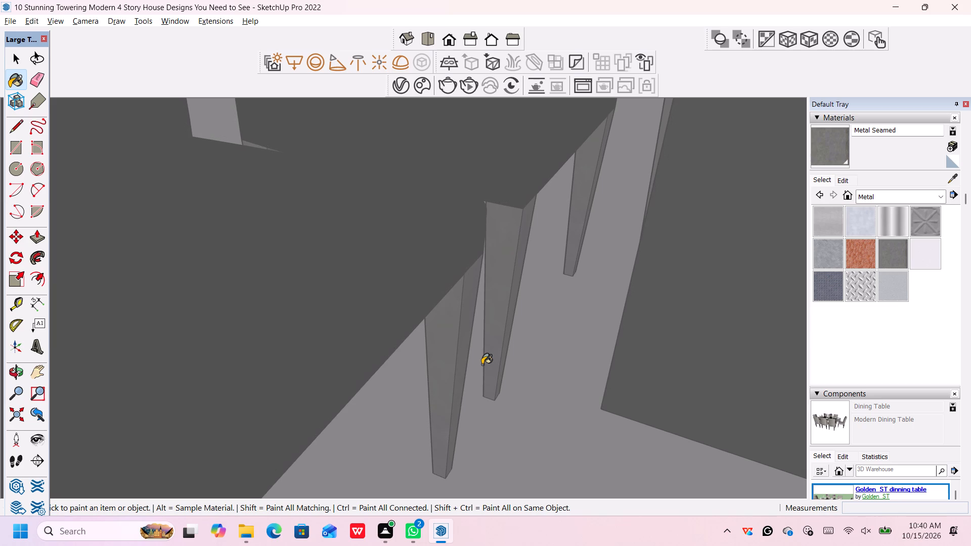
{"action": "scroll", "coordinate": [482, 365], "scroll_direction": "down", "scroll_amount": 7}
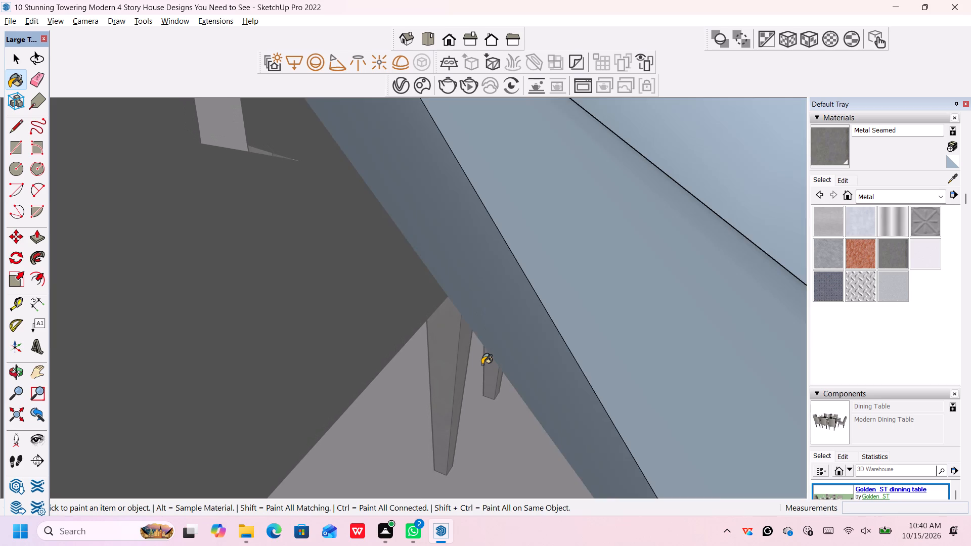
{"action": "scroll", "coordinate": [482, 365], "scroll_direction": "down", "scroll_amount": 19}
{"action": "scroll", "coordinate": [482, 365], "scroll_direction": "down", "scroll_amount": 5}
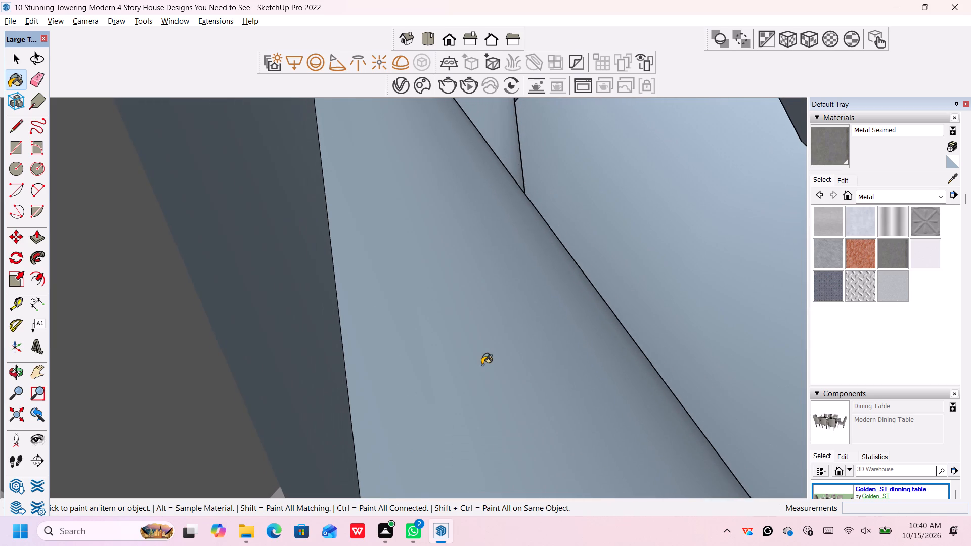
{"action": "scroll", "coordinate": [482, 365], "scroll_direction": "down", "scroll_amount": 6}
{"action": "scroll", "coordinate": [482, 365], "scroll_direction": "down", "scroll_amount": 20}
{"action": "scroll", "coordinate": [482, 365], "scroll_direction": "down", "scroll_amount": 12}
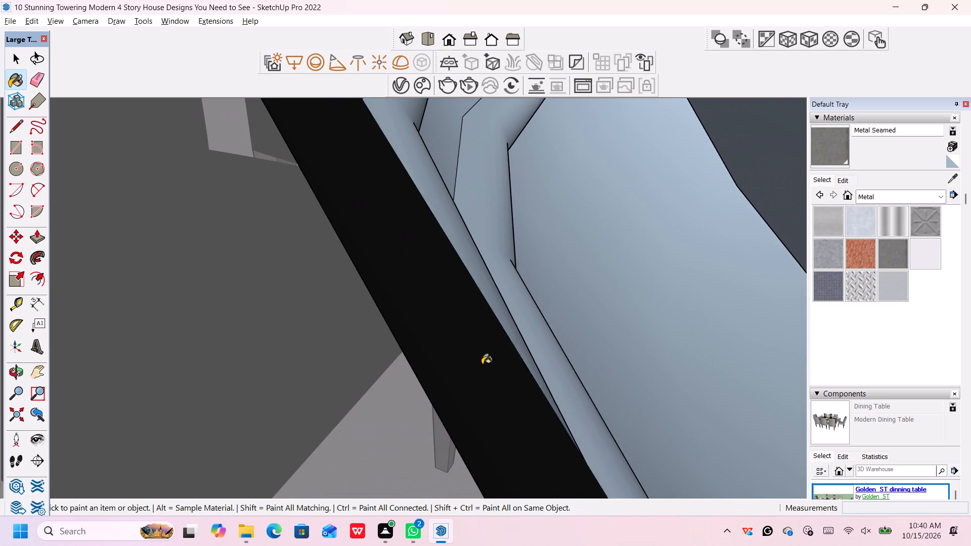
{"action": "scroll", "coordinate": [482, 365], "scroll_direction": "down", "scroll_amount": 20}
{"action": "scroll", "coordinate": [482, 365], "scroll_direction": "down", "scroll_amount": 20}
{"action": "scroll", "coordinate": [482, 365], "scroll_direction": "down", "scroll_amount": 1}
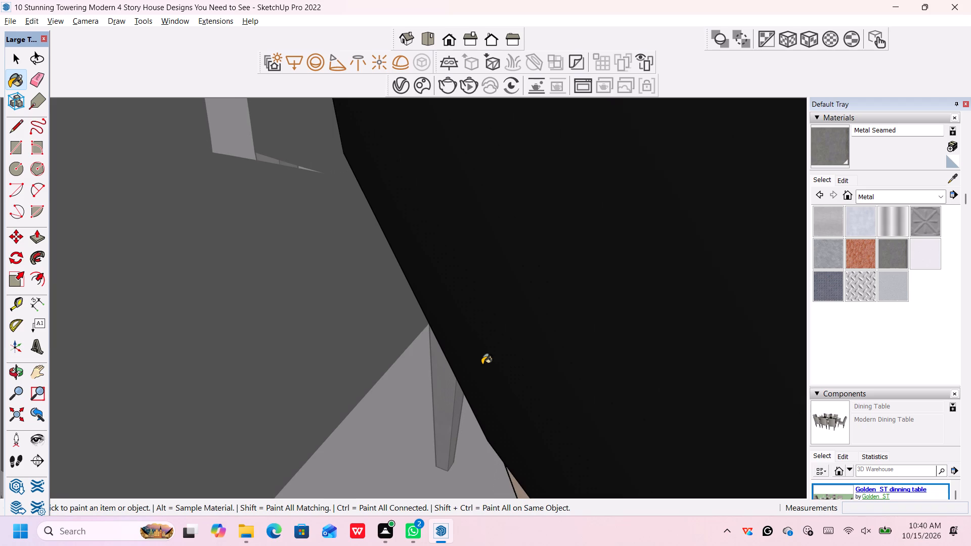
{"action": "scroll", "coordinate": [482, 365], "scroll_direction": "down", "scroll_amount": 18}
{"action": "scroll", "coordinate": [482, 365], "scroll_direction": "up", "scroll_amount": 1}
{"action": "scroll", "coordinate": [482, 365], "scroll_direction": "down", "scroll_amount": 15}
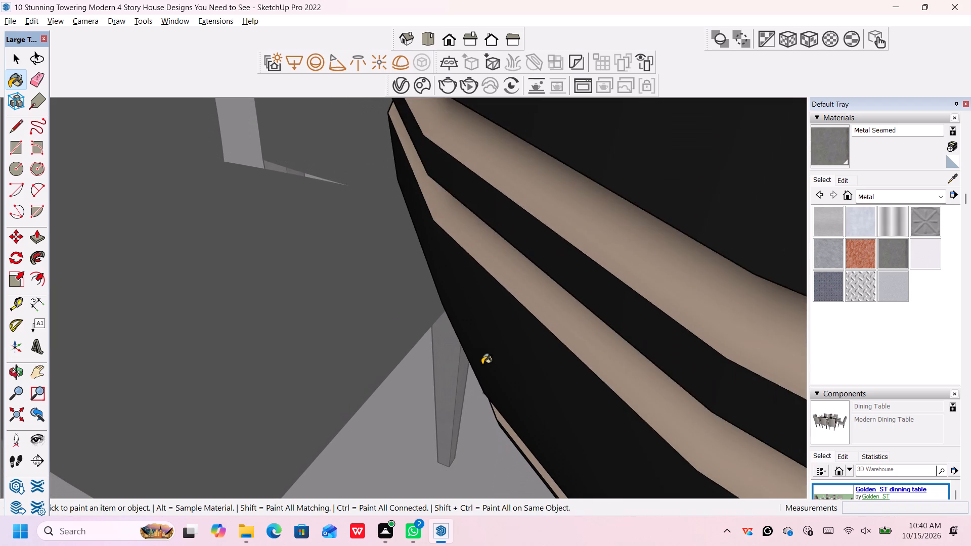
{"action": "scroll", "coordinate": [482, 365], "scroll_direction": "down", "scroll_amount": 8}
{"action": "scroll", "coordinate": [482, 365], "scroll_direction": "down", "scroll_amount": 20}
{"action": "scroll", "coordinate": [482, 365], "scroll_direction": "down", "scroll_amount": 9}
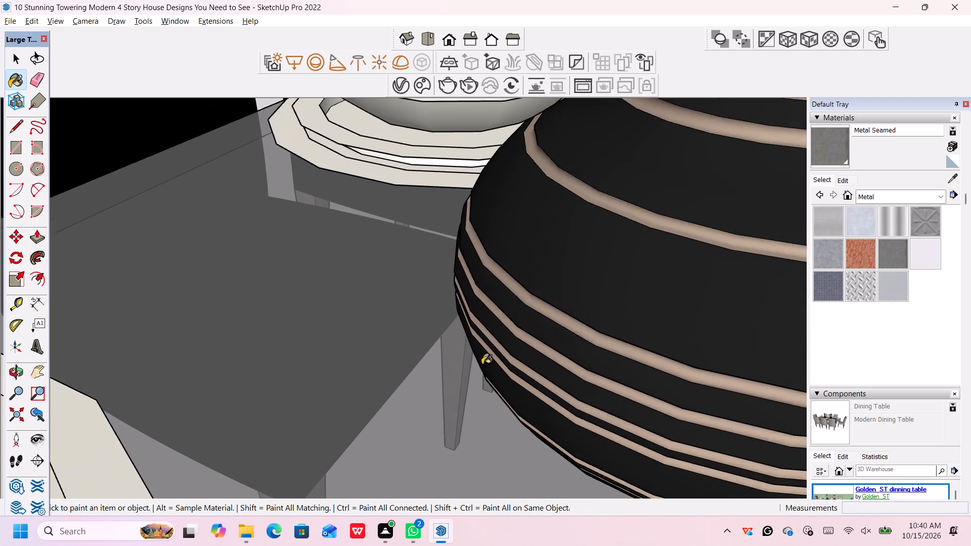
{"action": "scroll", "coordinate": [482, 365], "scroll_direction": "down", "scroll_amount": 20}
{"action": "scroll", "coordinate": [482, 365], "scroll_direction": "down", "scroll_amount": 18}
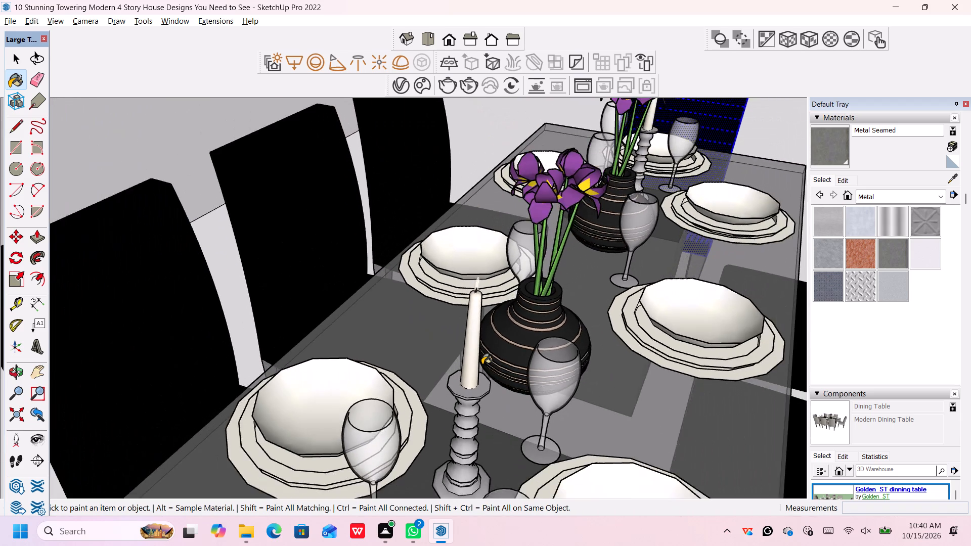
{"action": "scroll", "coordinate": [482, 365], "scroll_direction": "down", "scroll_amount": 20}
{"action": "scroll", "coordinate": [482, 365], "scroll_direction": "down", "scroll_amount": 18}
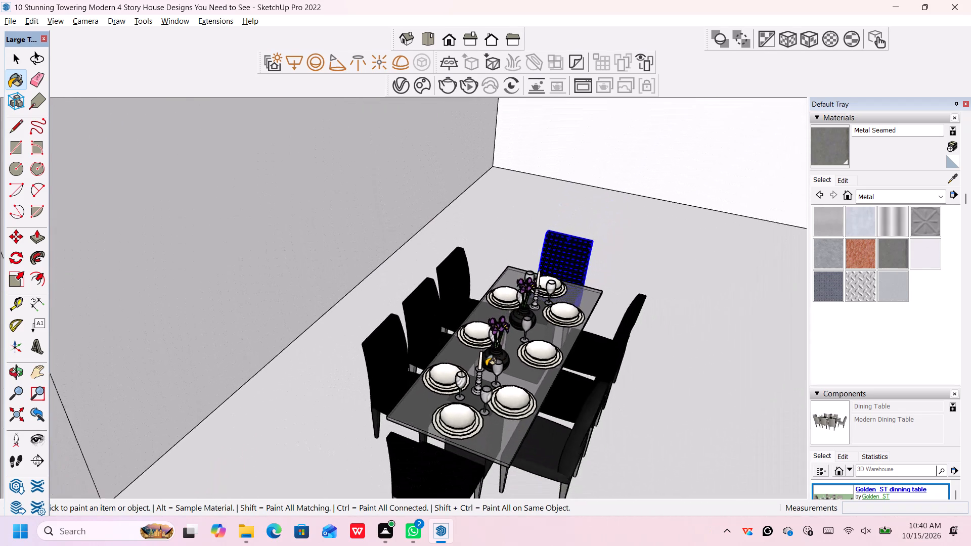
{"action": "scroll", "coordinate": [486, 366], "scroll_direction": "down", "scroll_amount": 7}
{"action": "scroll", "coordinate": [447, 434], "scroll_direction": "up", "scroll_amount": 5}
{"action": "scroll", "coordinate": [467, 465], "scroll_direction": "down", "scroll_amount": 1}
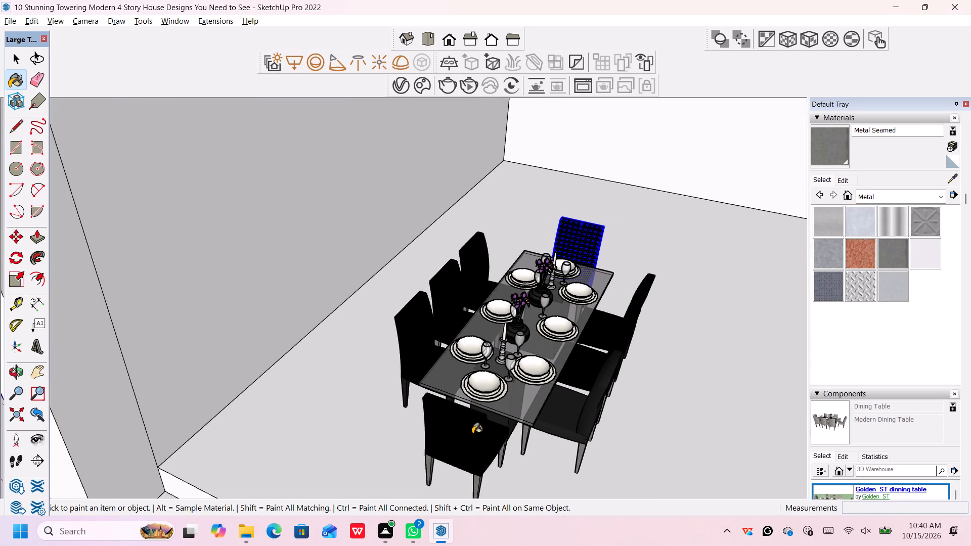
Paint the dark faces of the legs of the side chair beside the near end chair with Metal Seamed.
{"action": "middle_click_drag", "start_coordinate": [477, 446], "coordinate": [559, 337]}
{"action": "middle_click_drag", "start_coordinate": [544, 337], "coordinate": [524, 326]}
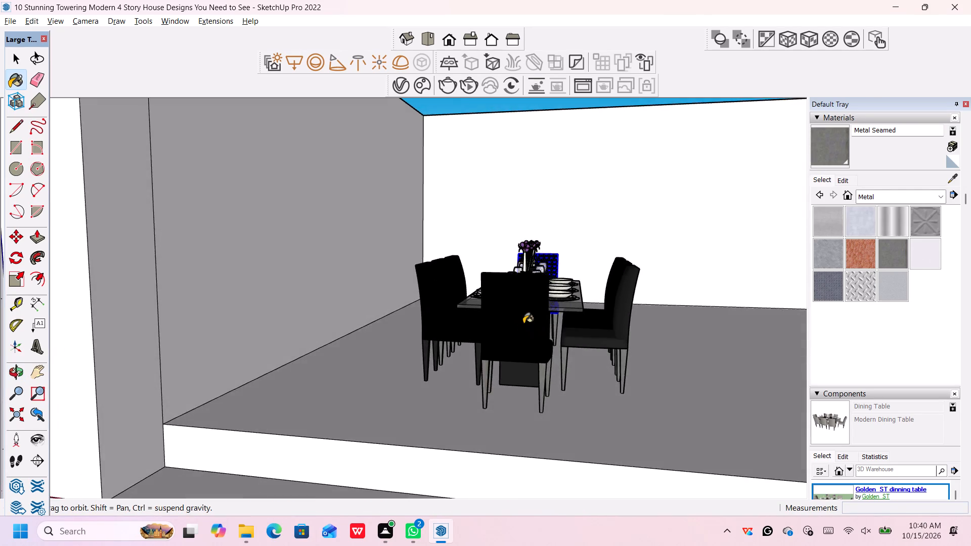
{"action": "scroll", "coordinate": [519, 332], "scroll_direction": "up", "scroll_amount": 4}
{"action": "scroll", "coordinate": [525, 381], "scroll_direction": "up", "scroll_amount": 4}
{"action": "middle_click_drag", "start_coordinate": [535, 390], "coordinate": [477, 381]}
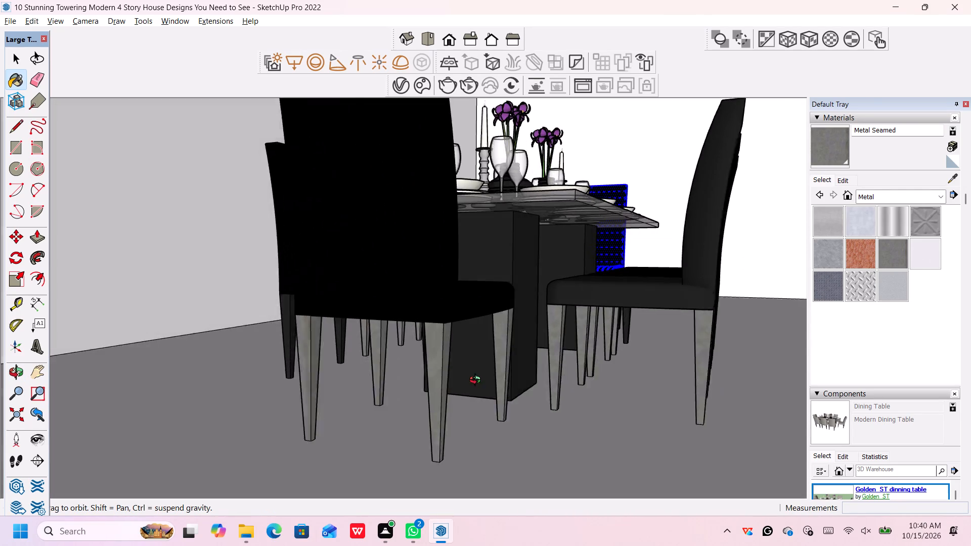
{"action": "middle_click_drag", "start_coordinate": [477, 381], "coordinate": [552, 398]}
{"action": "scroll", "coordinate": [529, 399], "scroll_direction": "up", "scroll_amount": 5}
{"action": "scroll", "coordinate": [447, 350], "scroll_direction": "up", "scroll_amount": 5}
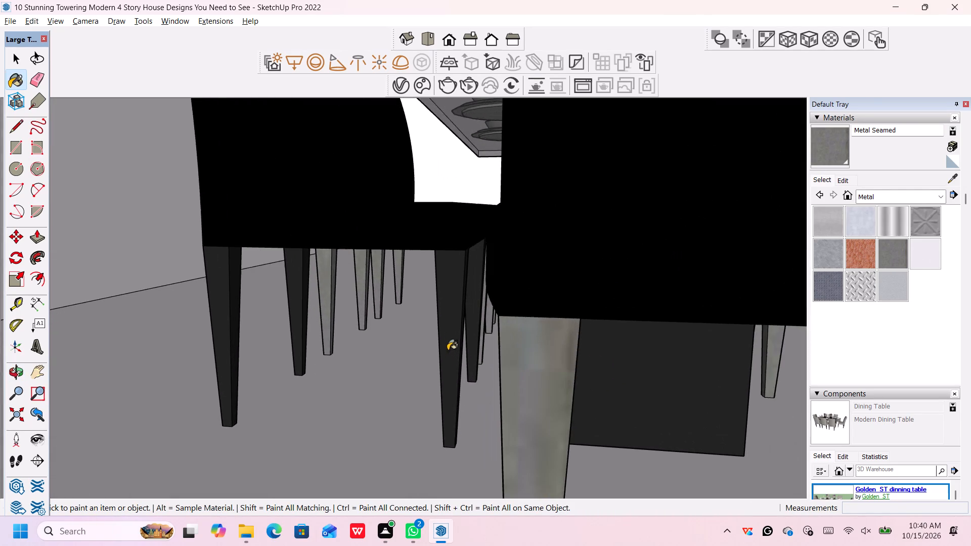
{"action": "scroll", "coordinate": [470, 331], "scroll_direction": "up", "scroll_amount": 5}
{"action": "left_click", "coordinate": [473, 326]}
{"action": "left_click", "coordinate": [431, 346]}
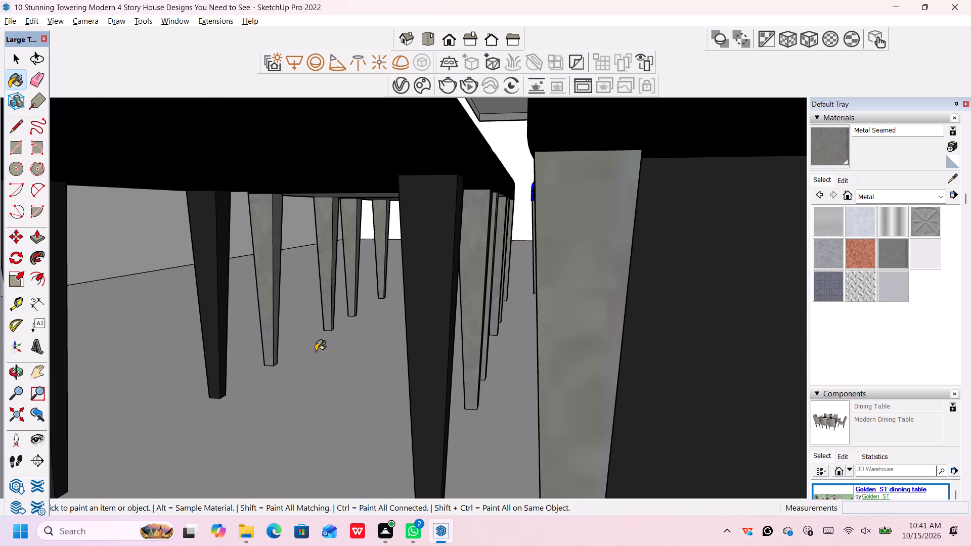
{"action": "left_click", "coordinate": [203, 310]}
{"action": "left_click", "coordinate": [223, 298]}
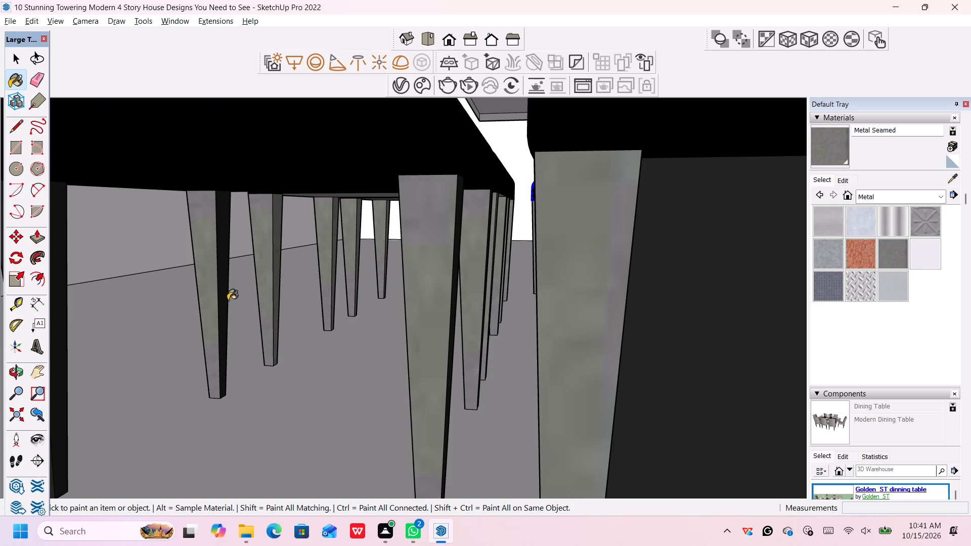
Paint the dark inner side faces of the side-row chair legs beside the table base with Metal Seamed.
{"action": "scroll", "coordinate": [446, 308], "scroll_direction": "up", "scroll_amount": 2}
{"action": "middle_click_drag", "start_coordinate": [463, 300], "coordinate": [426, 299]}
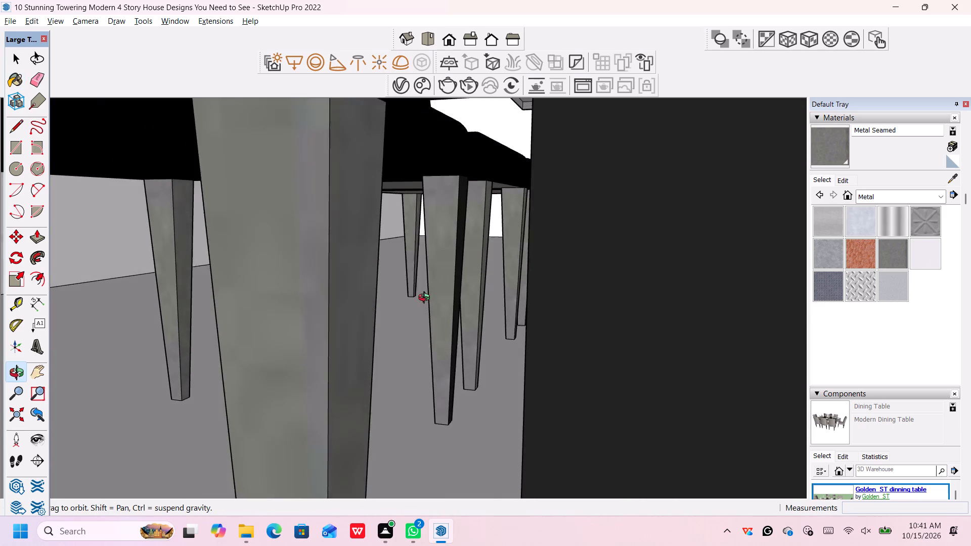
{"action": "middle_click_drag", "start_coordinate": [426, 299], "coordinate": [425, 299]}
{"action": "middle_click", "coordinate": [425, 299]}
{"action": "left_click", "coordinate": [450, 273]}
{"action": "scroll", "coordinate": [434, 280], "scroll_direction": "down", "scroll_amount": 6}
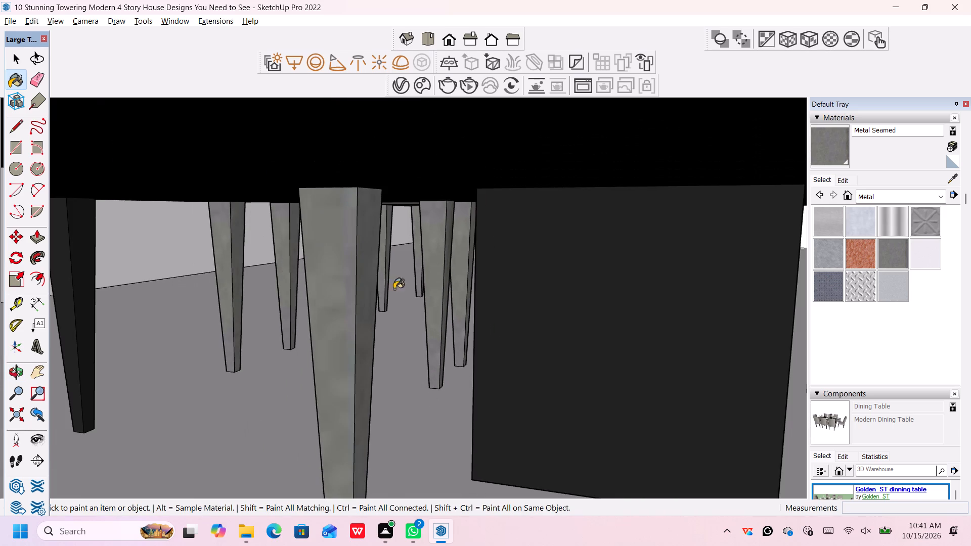
{"action": "middle_click_drag", "start_coordinate": [364, 300], "coordinate": [406, 311]}
{"action": "scroll", "coordinate": [405, 311], "scroll_direction": "down", "scroll_amount": 1}
{"action": "scroll", "coordinate": [402, 312], "scroll_direction": "up", "scroll_amount": 1}
{"action": "scroll", "coordinate": [351, 348], "scroll_direction": "up", "scroll_amount": 5}
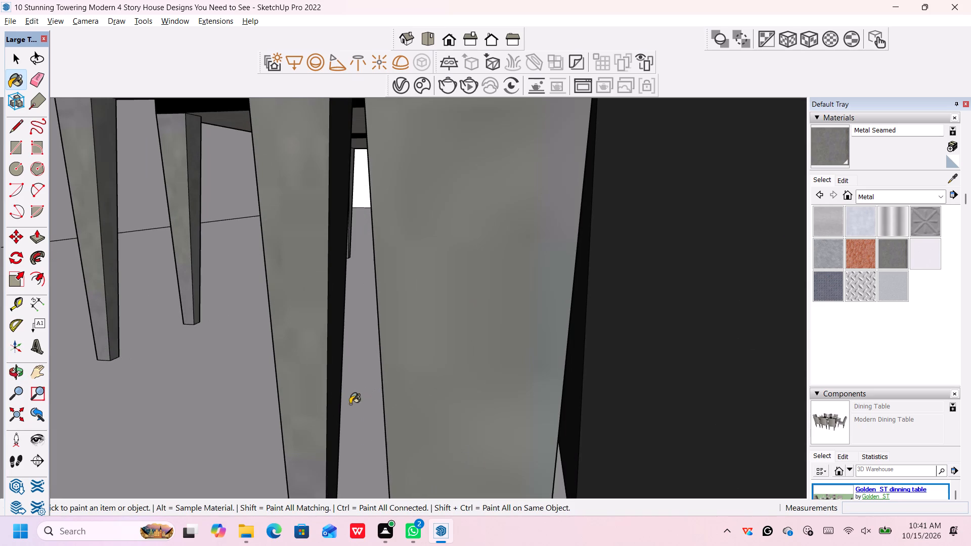
{"action": "left_click", "coordinate": [335, 376]}
Paint both visible dark faces of the first side chair's outer back leg with Metal Seamed.
{"action": "scroll", "coordinate": [335, 375], "scroll_direction": "down", "scroll_amount": 9}
{"action": "scroll", "coordinate": [336, 374], "scroll_direction": "down", "scroll_amount": 12}
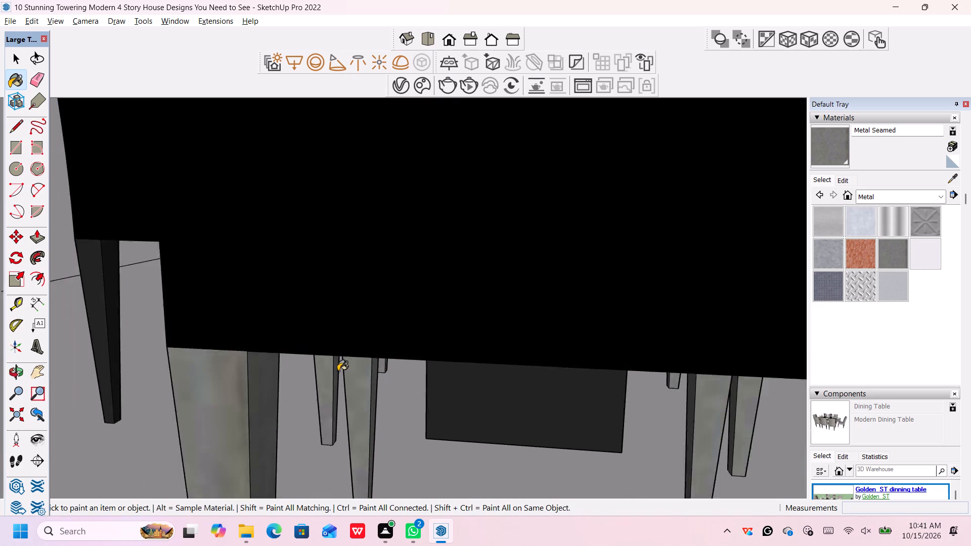
{"action": "scroll", "coordinate": [338, 371], "scroll_direction": "down", "scroll_amount": 7}
{"action": "scroll", "coordinate": [205, 368], "scroll_direction": "up", "scroll_amount": 5}
{"action": "left_click", "coordinate": [197, 345]}
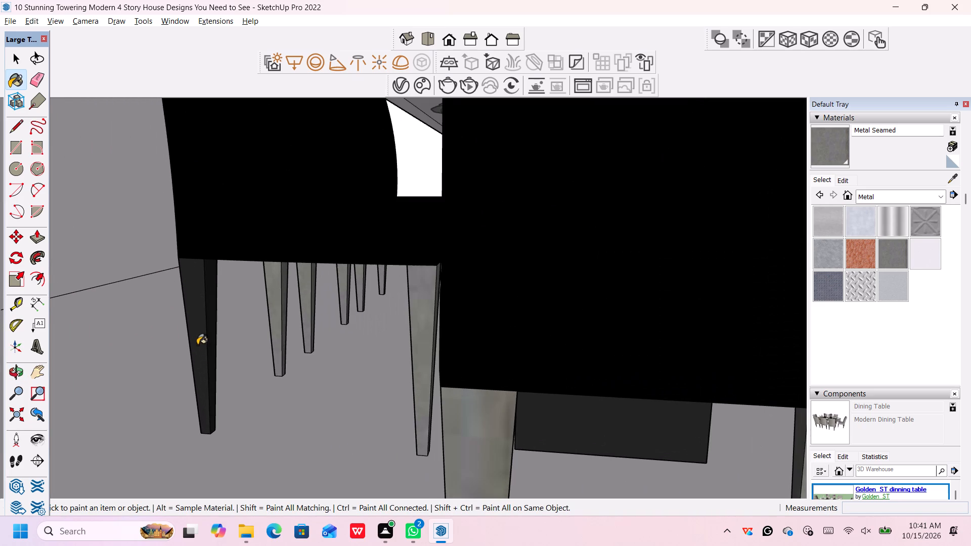
{"action": "left_click", "coordinate": [212, 331]}
Paint the dark narrow leg faces of the nearest side chairs, seen from outside the row, with Metal Seamed.
{"action": "scroll", "coordinate": [199, 332], "scroll_direction": "up", "scroll_amount": 2}
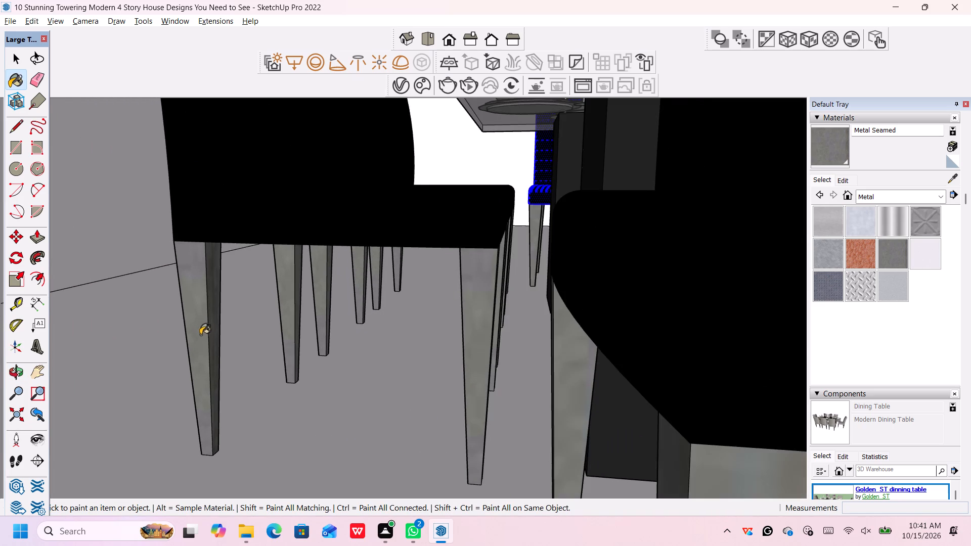
{"action": "middle_click_drag", "start_coordinate": [200, 335], "coordinate": [216, 337]}
{"action": "middle_click_drag", "start_coordinate": [218, 338], "coordinate": [345, 338]}
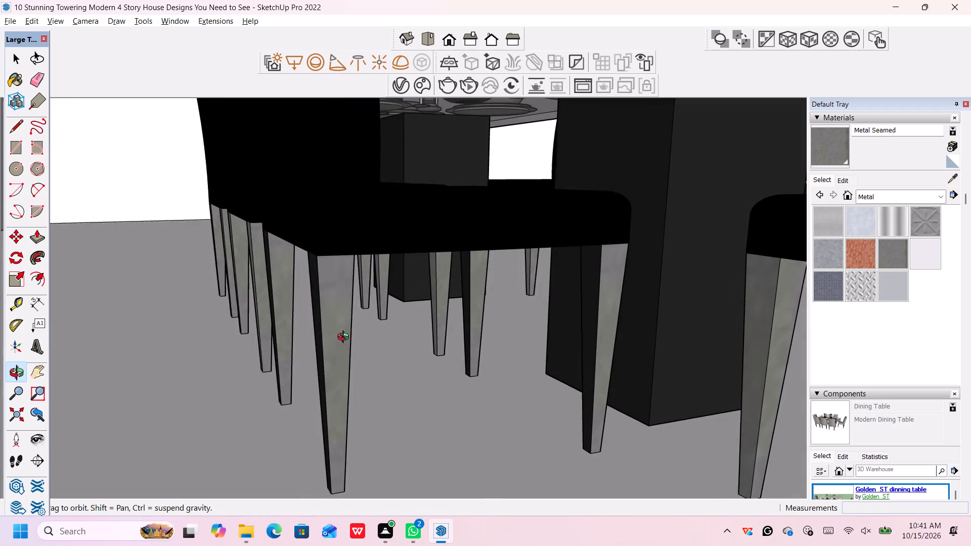
{"action": "middle_click_drag", "start_coordinate": [345, 338], "coordinate": [378, 336]}
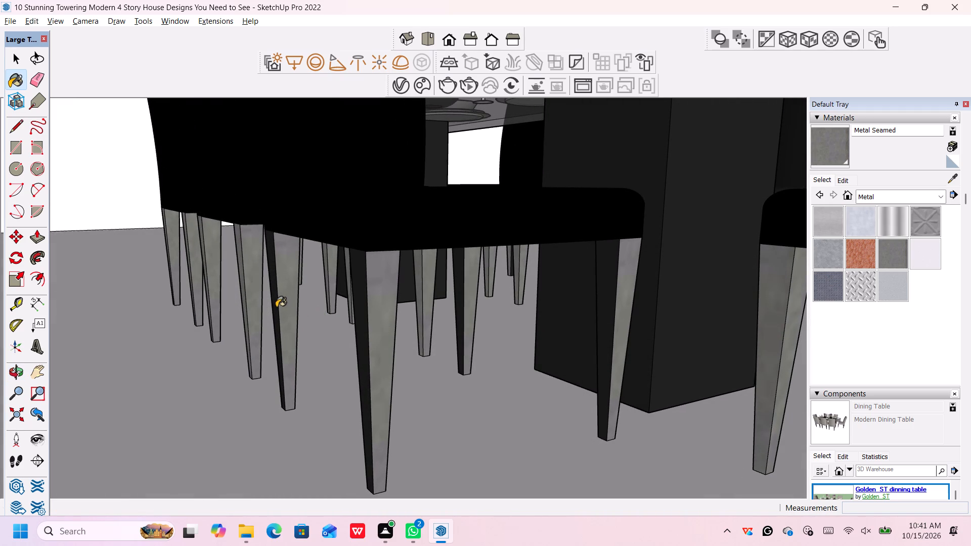
{"action": "left_click", "coordinate": [274, 306]}
{"action": "left_click", "coordinate": [361, 335]}
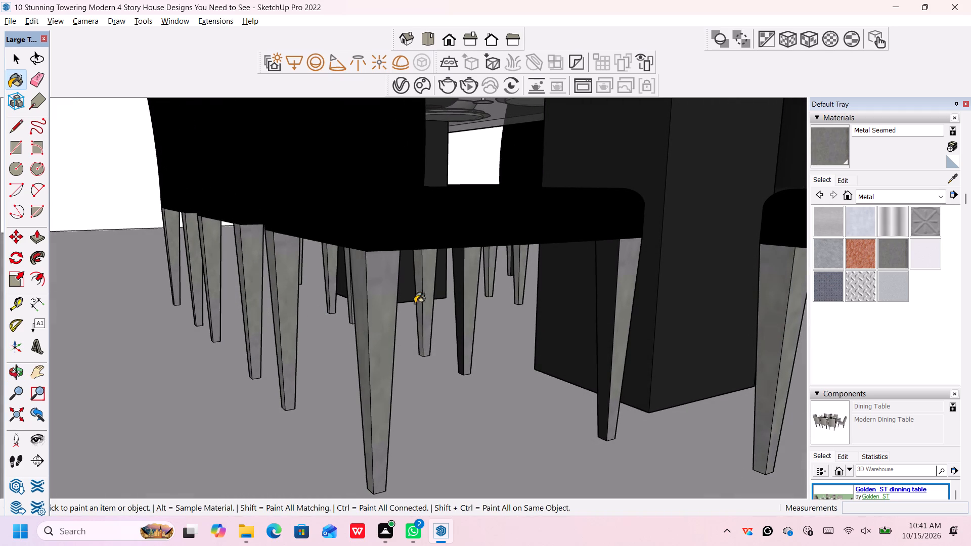
{"action": "left_click", "coordinate": [460, 280]}
{"action": "left_click", "coordinate": [610, 289]}
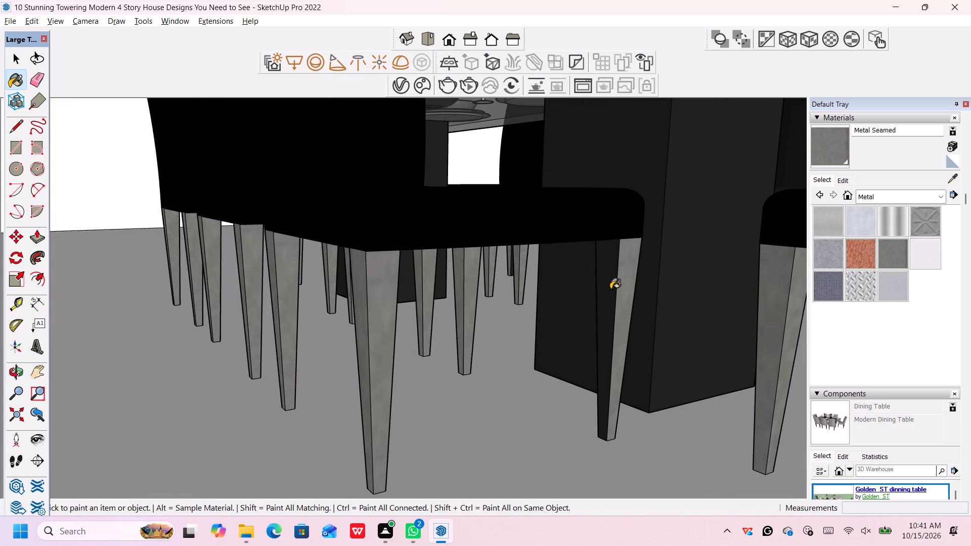
Paint the dark faces of the two distant chair legs across the table with Metal Seamed.
{"action": "scroll", "coordinate": [617, 296], "scroll_direction": "down", "scroll_amount": 2}
{"action": "scroll", "coordinate": [625, 303], "scroll_direction": "up", "scroll_amount": 3}
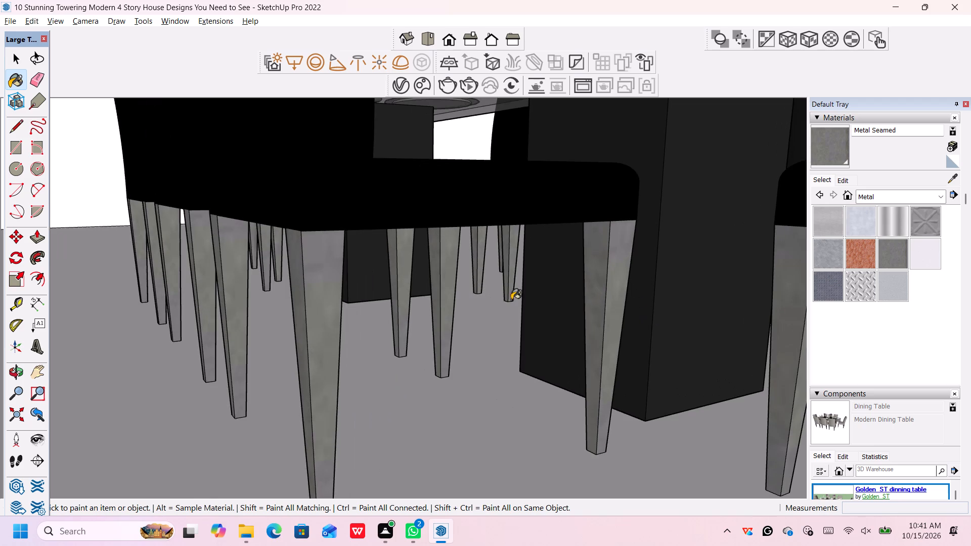
{"action": "scroll", "coordinate": [498, 291], "scroll_direction": "up", "scroll_amount": 4}
{"action": "middle_click_drag", "start_coordinate": [509, 288], "coordinate": [521, 289]}
{"action": "scroll", "coordinate": [513, 259], "scroll_direction": "up", "scroll_amount": 1}
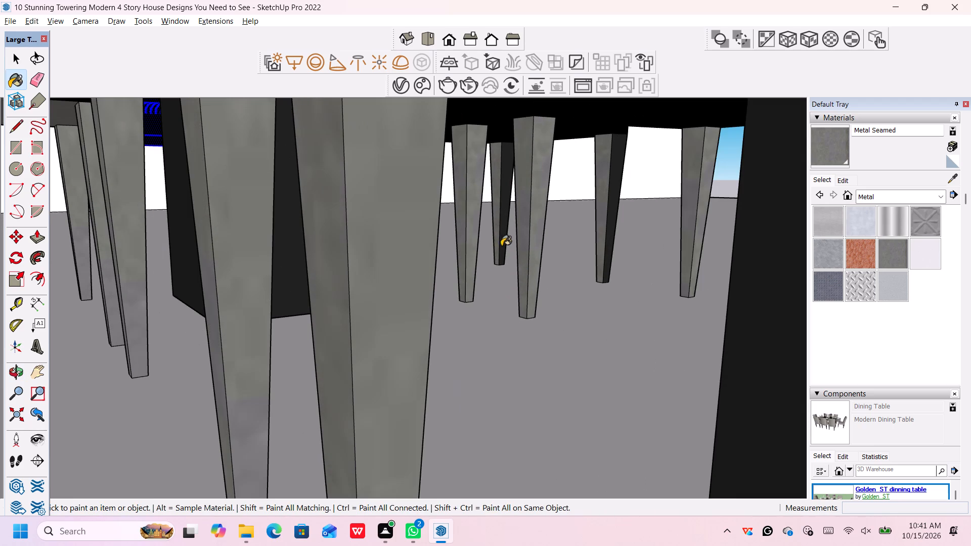
{"action": "left_click", "coordinate": [501, 241]}
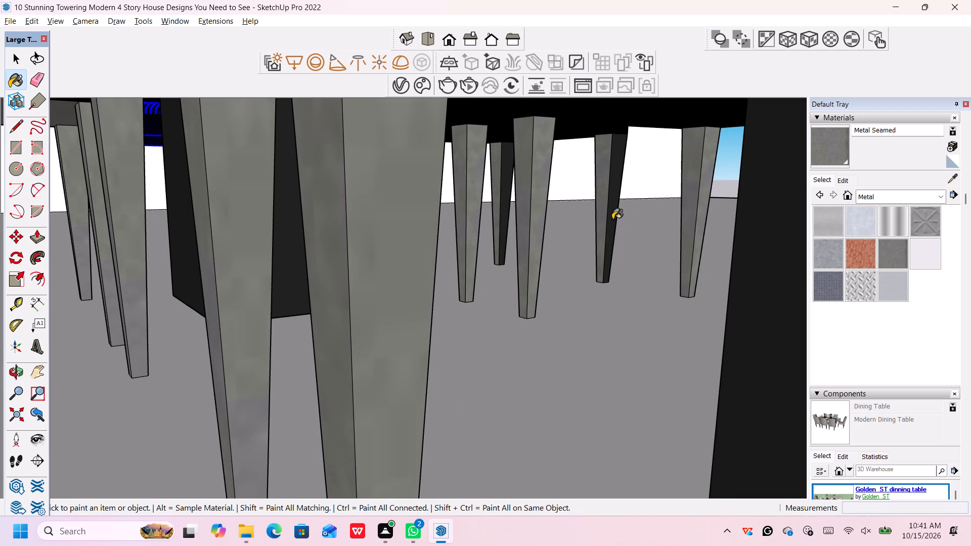
{"action": "left_click", "coordinate": [612, 219]}
Inspect the chair legs around the table bases at floor level for leg faces still unpainted.
{"action": "scroll", "coordinate": [614, 235], "scroll_direction": "down", "scroll_amount": 9}
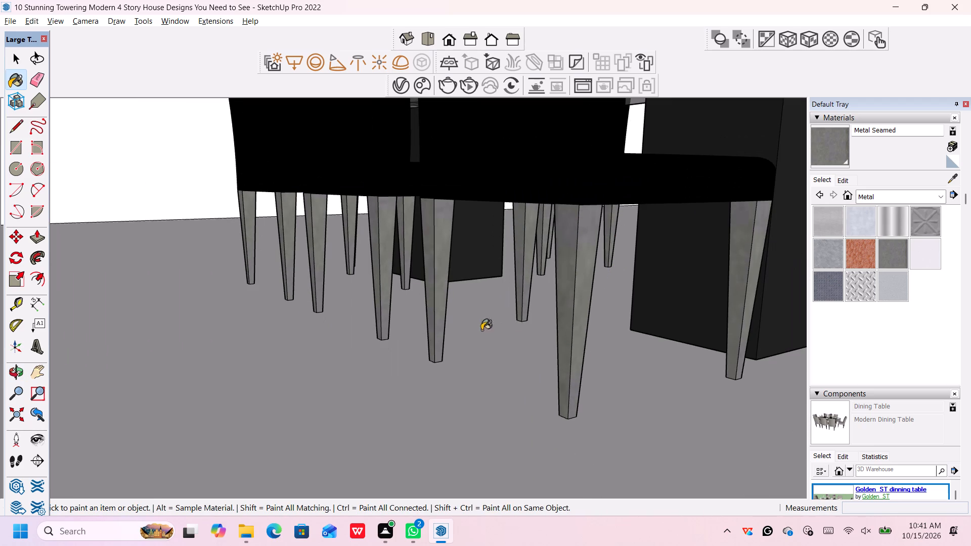
{"action": "scroll", "coordinate": [460, 324], "scroll_direction": "up", "scroll_amount": 2}
{"action": "middle_click_drag", "start_coordinate": [435, 313], "coordinate": [444, 315]}
{"action": "middle_click", "coordinate": [504, 314]}
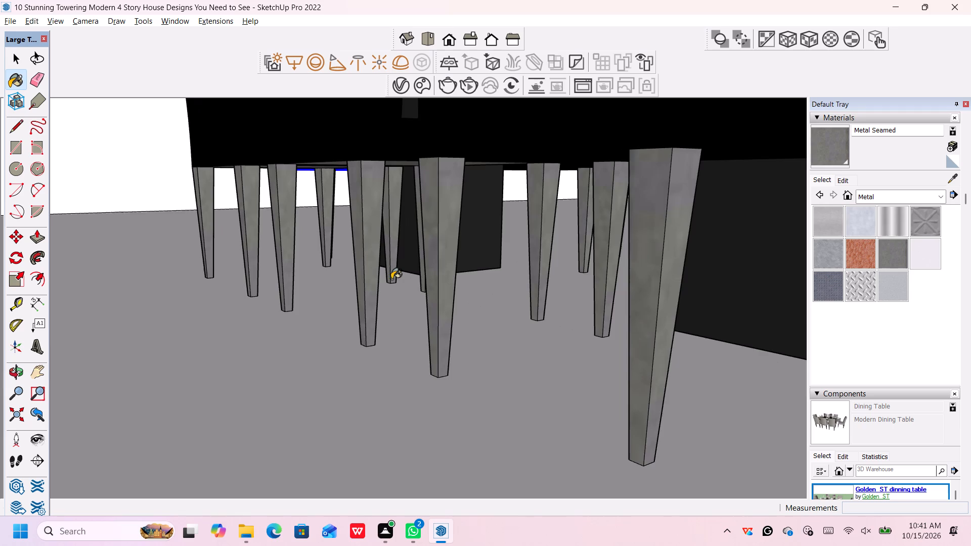
{"action": "scroll", "coordinate": [391, 279], "scroll_direction": "up", "scroll_amount": 3}
{"action": "middle_click_drag", "start_coordinate": [395, 280], "coordinate": [513, 297]}
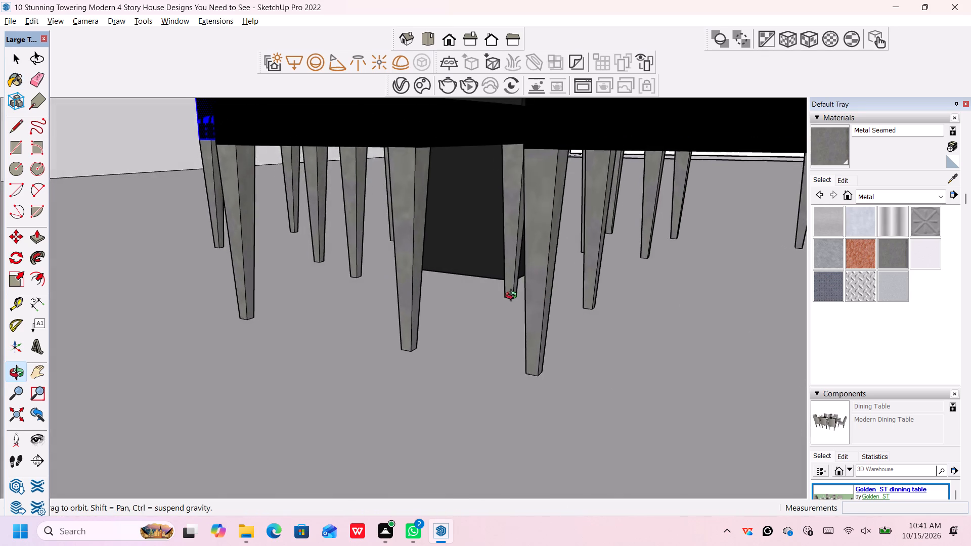
{"action": "middle_click_drag", "start_coordinate": [513, 297], "coordinate": [513, 297]}
{"action": "scroll", "coordinate": [513, 295], "scroll_direction": "down", "scroll_amount": 6}
{"action": "scroll", "coordinate": [554, 284], "scroll_direction": "up", "scroll_amount": 10}
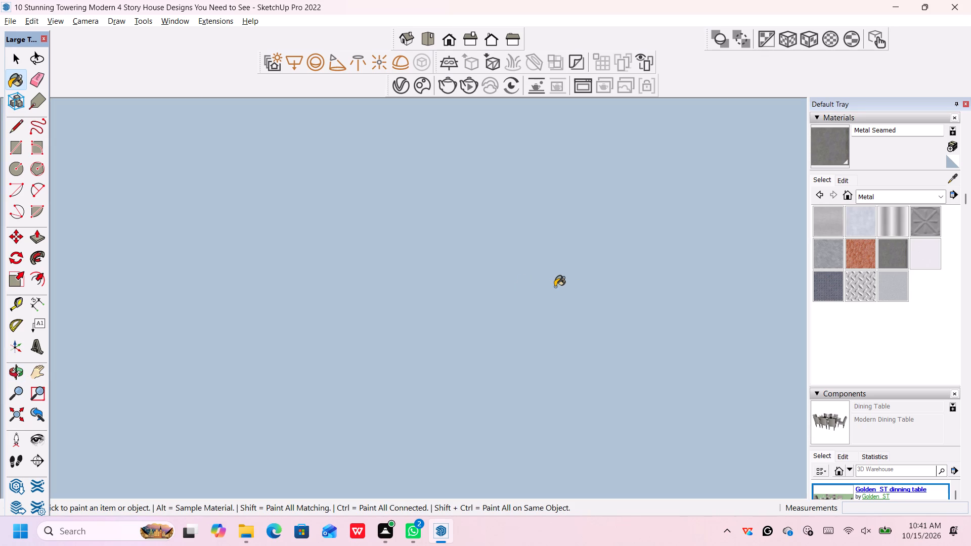
{"action": "scroll", "coordinate": [555, 287], "scroll_direction": "up", "scroll_amount": 13}
{"action": "scroll", "coordinate": [555, 287], "scroll_direction": "up", "scroll_amount": 12}
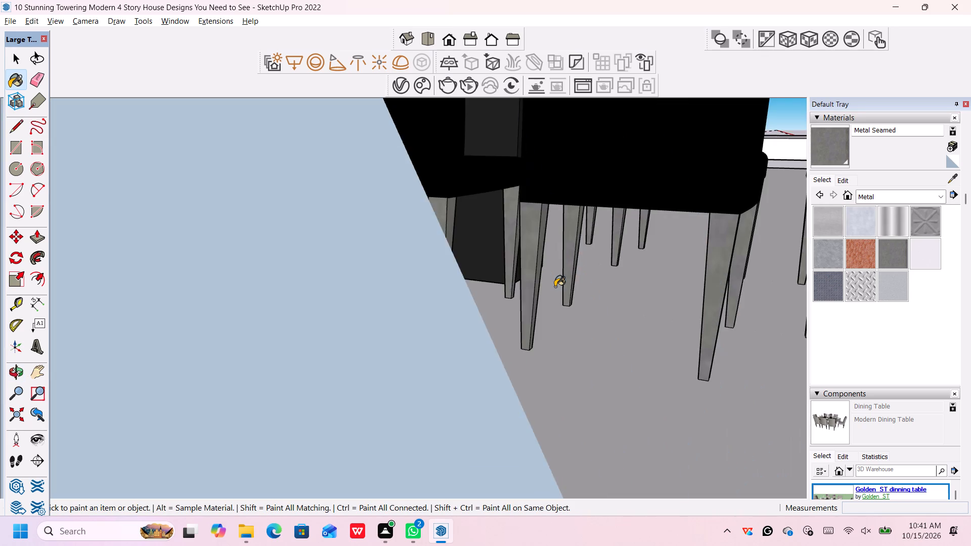
{"action": "scroll", "coordinate": [555, 287], "scroll_direction": "up", "scroll_amount": 5}
{"action": "middle_click_drag", "start_coordinate": [552, 290], "coordinate": [551, 290]}
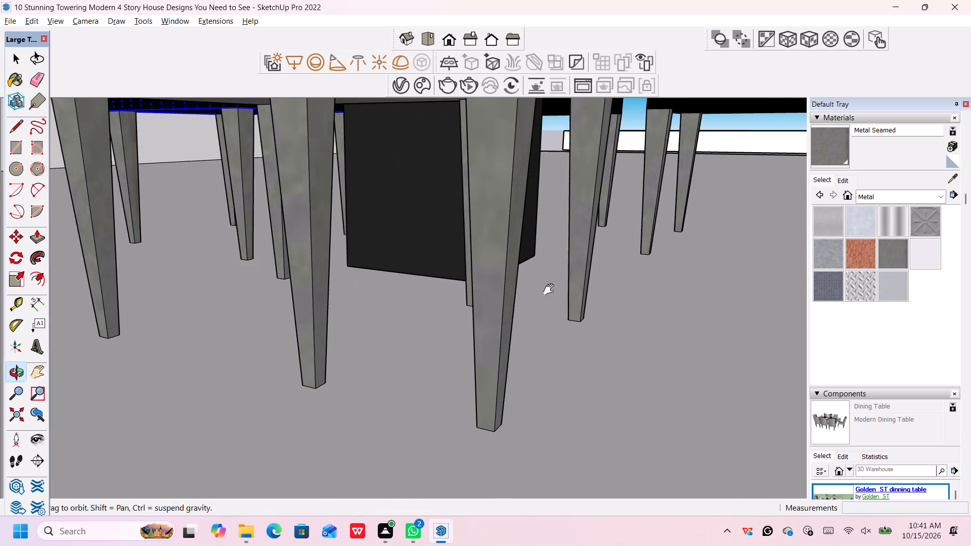
{"action": "middle_click_drag", "start_coordinate": [551, 290], "coordinate": [404, 257]}
{"action": "middle_click_drag", "start_coordinate": [403, 260], "coordinate": [411, 265]}
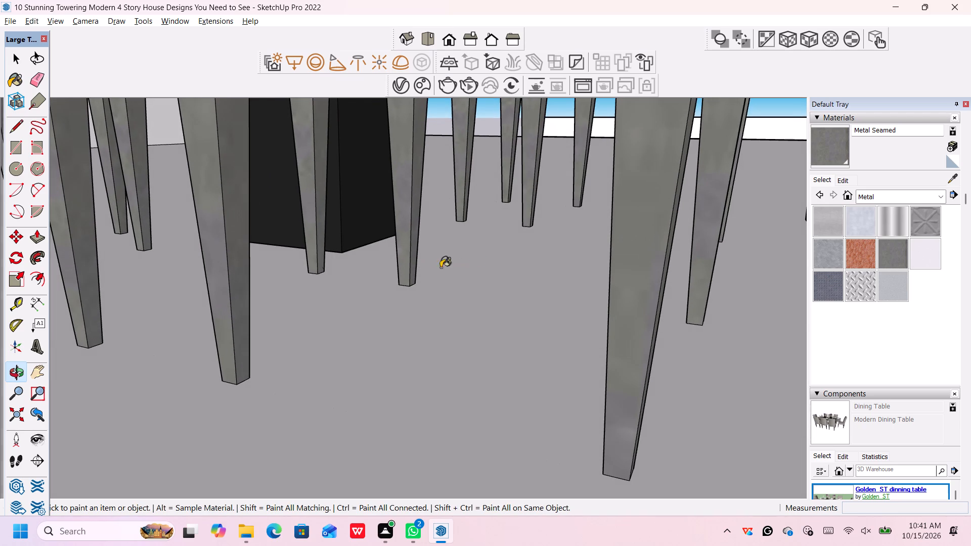
Paint the remaining dark side faces of the near side row's chair legs with Metal Seamed, moving along the row.
{"action": "scroll", "coordinate": [312, 267], "scroll_direction": "down", "scroll_amount": 4}
{"action": "middle_click_drag", "start_coordinate": [313, 267], "coordinate": [402, 265]}
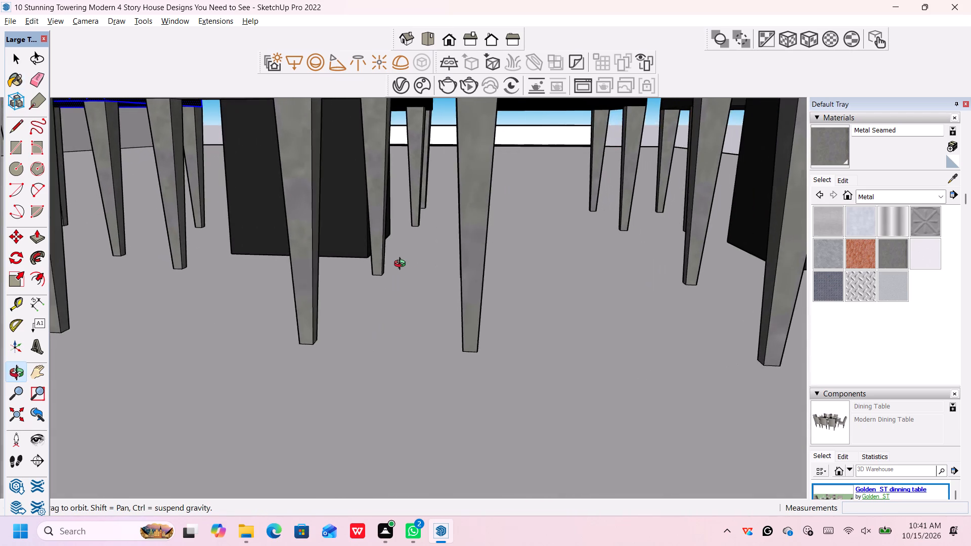
{"action": "middle_click_drag", "start_coordinate": [402, 265], "coordinate": [414, 265]}
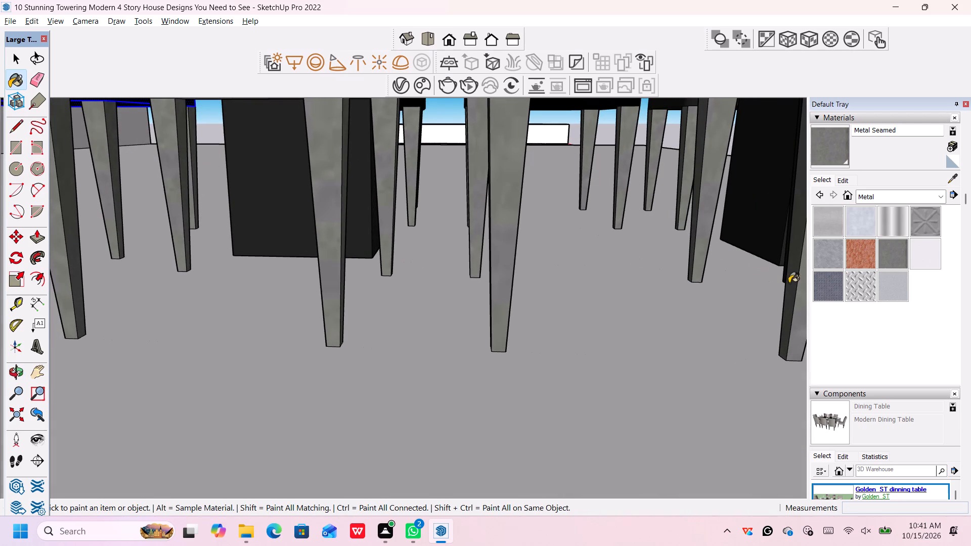
{"action": "left_click", "coordinate": [793, 287]}
{"action": "scroll", "coordinate": [695, 247], "scroll_direction": "down", "scroll_amount": 3}
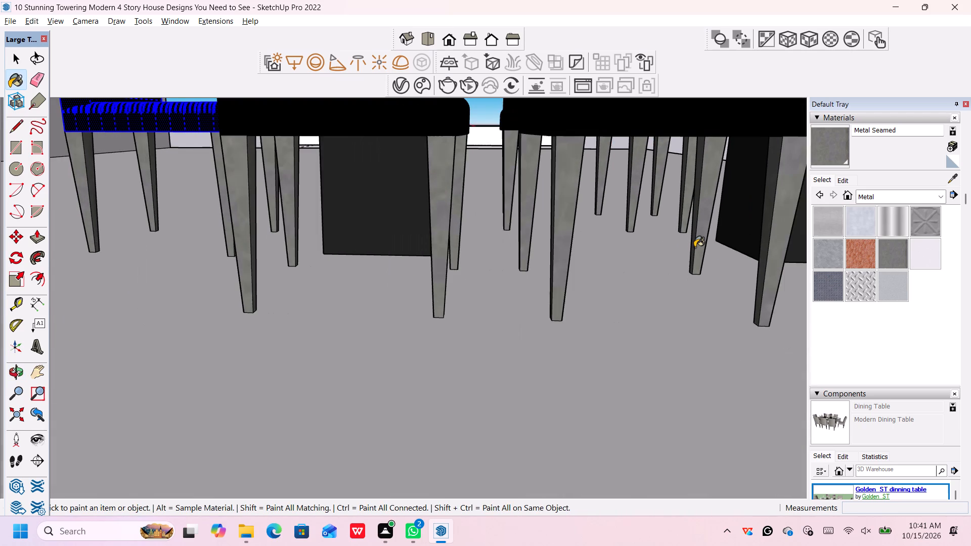
{"action": "scroll", "coordinate": [694, 248], "scroll_direction": "up", "scroll_amount": 1}
{"action": "middle_click_drag", "start_coordinate": [694, 251], "coordinate": [596, 245], "text": "shift"}
{"action": "middle_click_drag", "start_coordinate": [594, 245], "coordinate": [424, 245], "text": "shift"}
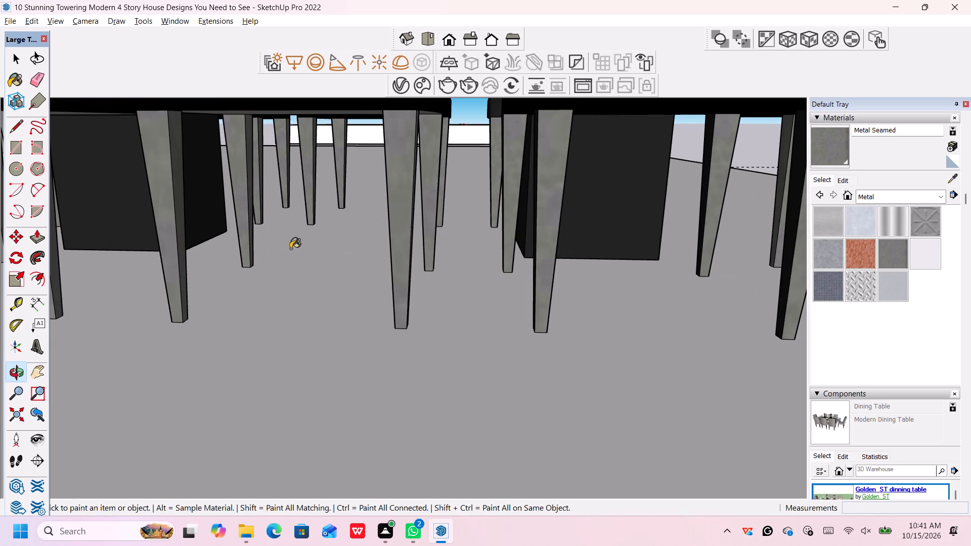
{"action": "scroll", "coordinate": [551, 265], "scroll_direction": "up", "scroll_amount": 1}
{"action": "scroll", "coordinate": [721, 263], "scroll_direction": "down", "scroll_amount": 3}
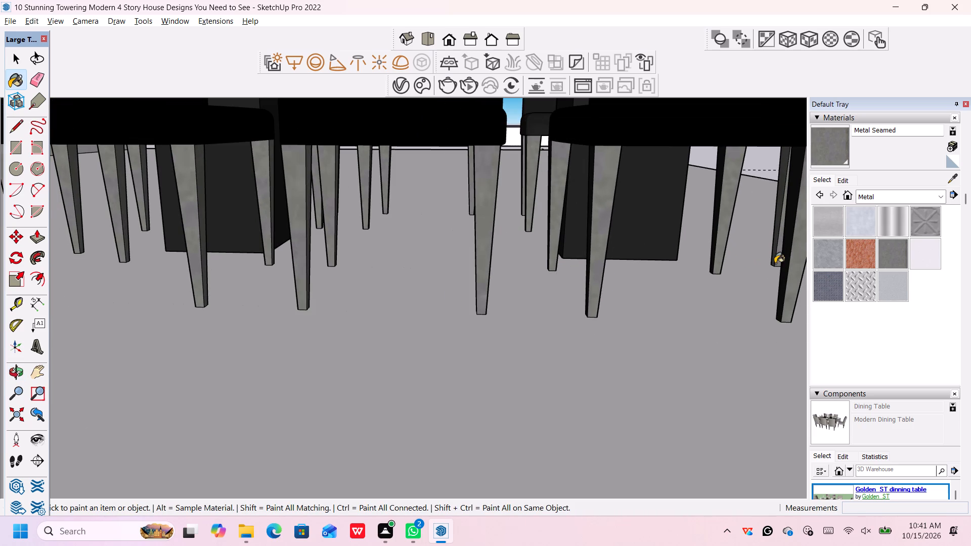
{"action": "left_click", "coordinate": [785, 265]}
{"action": "left_click", "coordinate": [717, 216]}
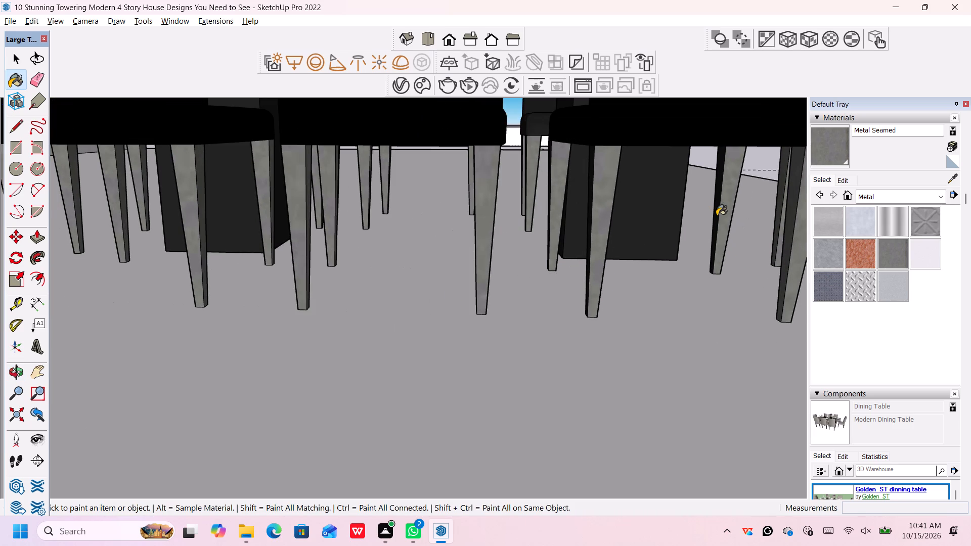
{"action": "left_click", "coordinate": [587, 258]}
Paint the dark side faces of the next front and rear chair legs beyond the table base with Metal Seamed.
{"action": "scroll", "coordinate": [587, 244], "scroll_direction": "up", "scroll_amount": 6}
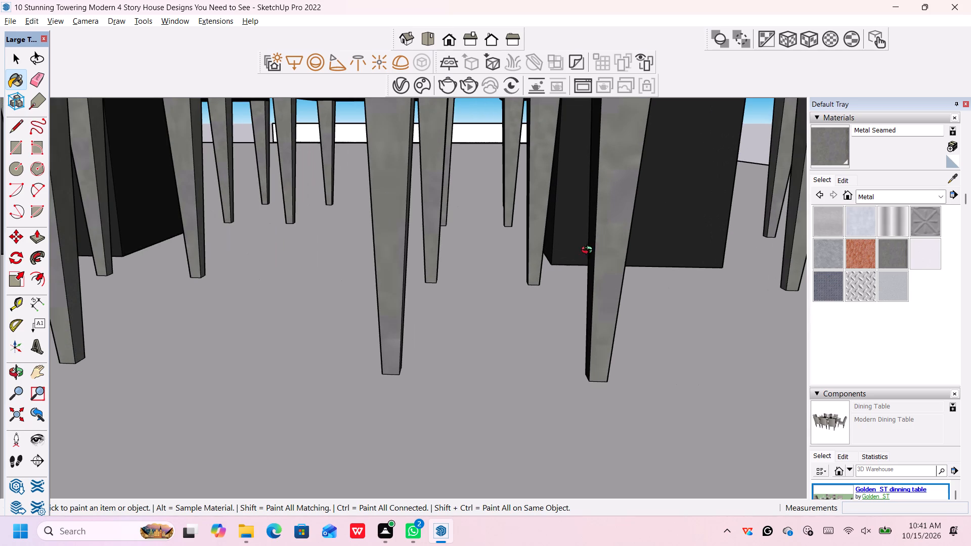
{"action": "middle_click", "coordinate": [589, 251]}
{"action": "middle_click", "coordinate": [591, 252]}
{"action": "middle_click", "coordinate": [606, 264]}
{"action": "middle_click", "coordinate": [608, 265]}
{"action": "middle_click", "coordinate": [609, 265]}
{"action": "middle_click_drag", "start_coordinate": [609, 265], "coordinate": [621, 276]}
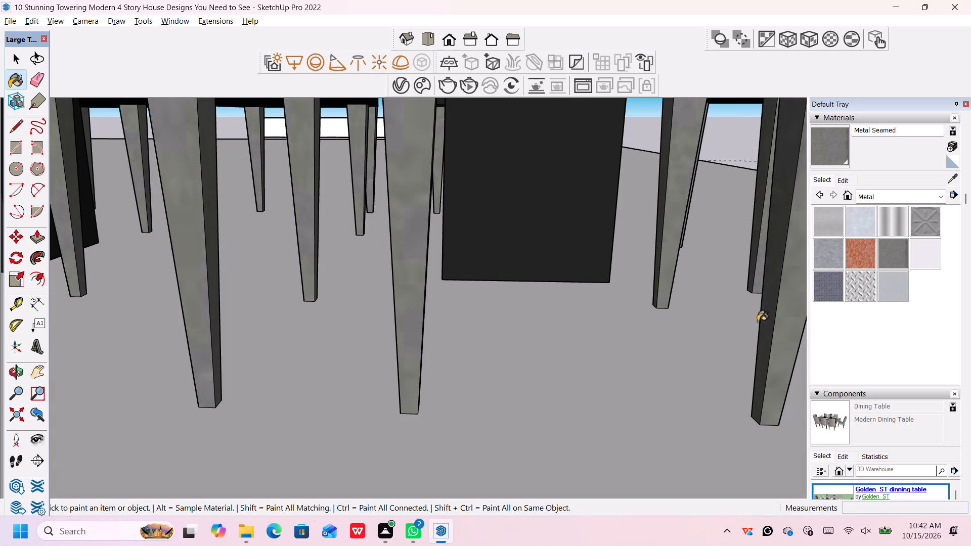
{"action": "left_click", "coordinate": [769, 329]}
{"action": "left_click", "coordinate": [659, 237]}
{"action": "scroll", "coordinate": [673, 280], "scroll_direction": "down", "scroll_amount": 12}
{"action": "scroll", "coordinate": [681, 285], "scroll_direction": "up", "scroll_amount": 1}
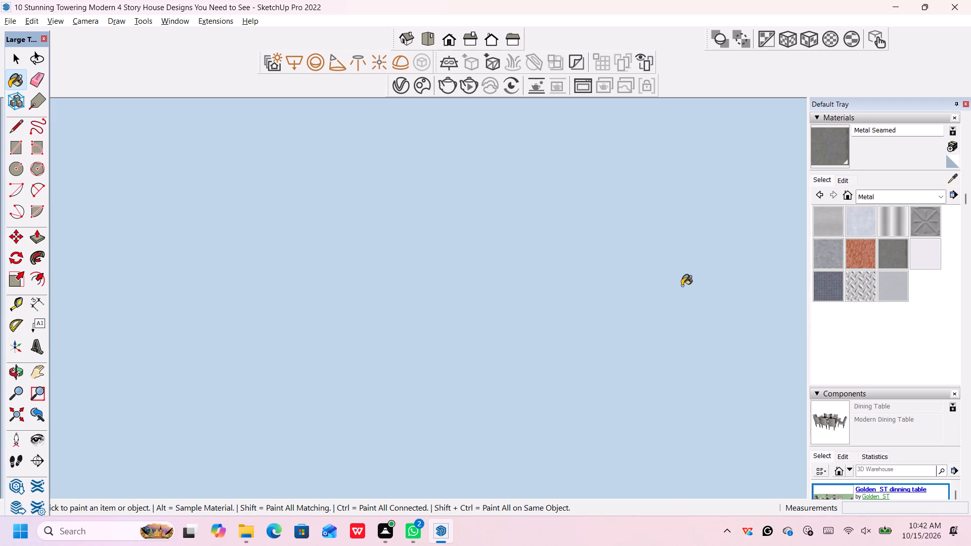
Inspect the chair legs around the dining set for faces still unpainted, and clear the chair selection.
{"action": "scroll", "coordinate": [682, 286], "scroll_direction": "up", "scroll_amount": 1}
{"action": "scroll", "coordinate": [682, 286], "scroll_direction": "down", "scroll_amount": 1}
{"action": "scroll", "coordinate": [682, 286], "scroll_direction": "up", "scroll_amount": 5}
{"action": "scroll", "coordinate": [682, 287], "scroll_direction": "up", "scroll_amount": 16}
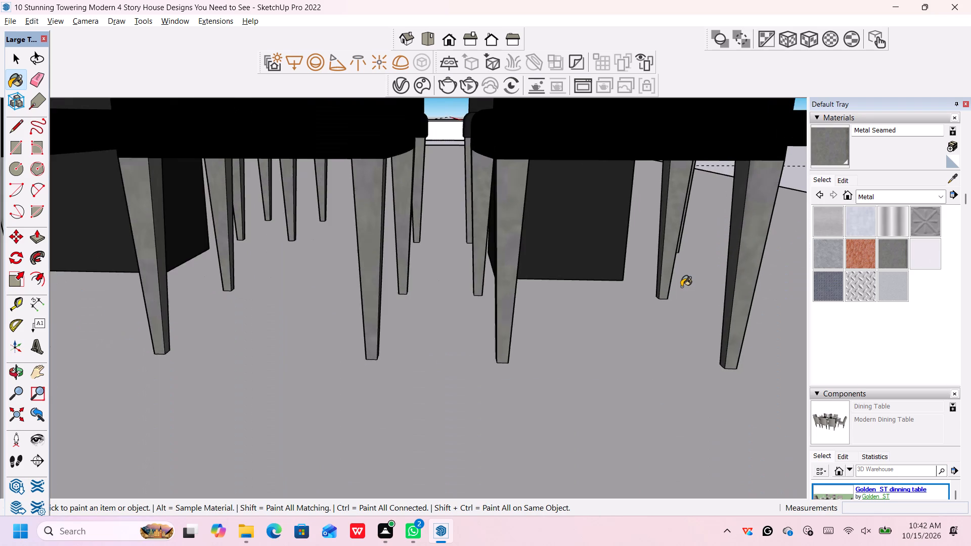
{"action": "scroll", "coordinate": [681, 287], "scroll_direction": "down", "scroll_amount": 1}
{"action": "middle_click_drag", "start_coordinate": [682, 286], "coordinate": [258, 279]}
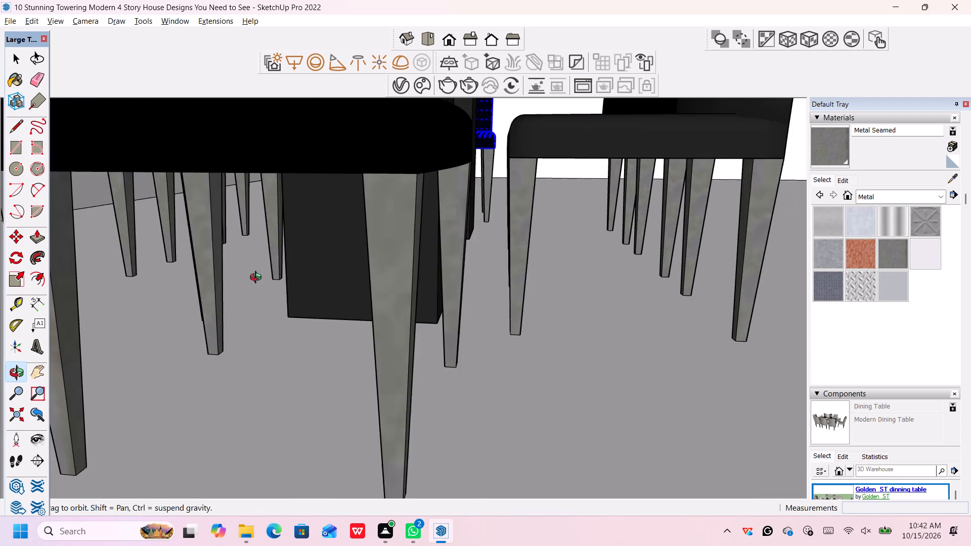
{"action": "middle_click_drag", "start_coordinate": [258, 279], "coordinate": [271, 282]}
{"action": "scroll", "coordinate": [271, 283], "scroll_direction": "down", "scroll_amount": 11}
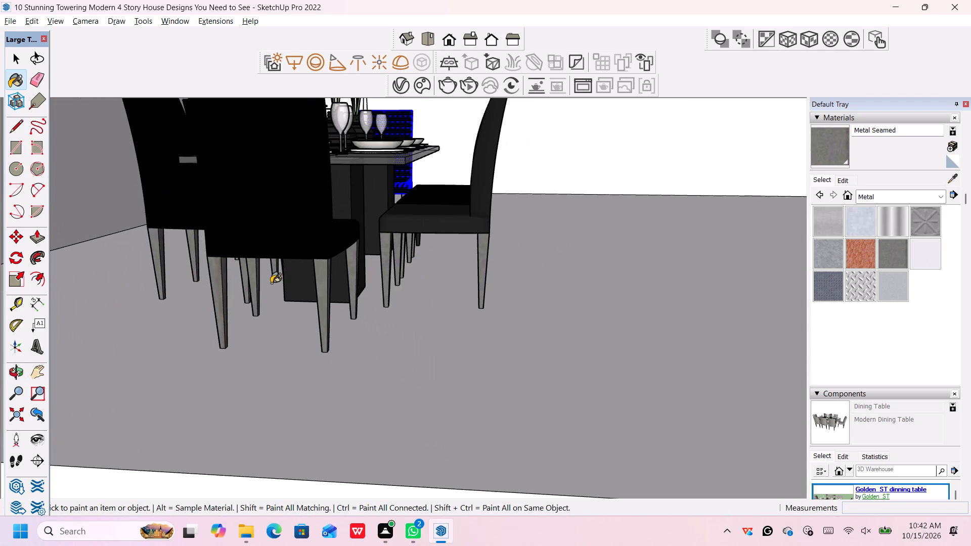
{"action": "middle_click_drag", "start_coordinate": [274, 286], "coordinate": [298, 252]}
{"action": "scroll", "coordinate": [298, 255], "scroll_direction": "down", "scroll_amount": 6}
{"action": "scroll", "coordinate": [298, 259], "scroll_direction": "up", "scroll_amount": 2}
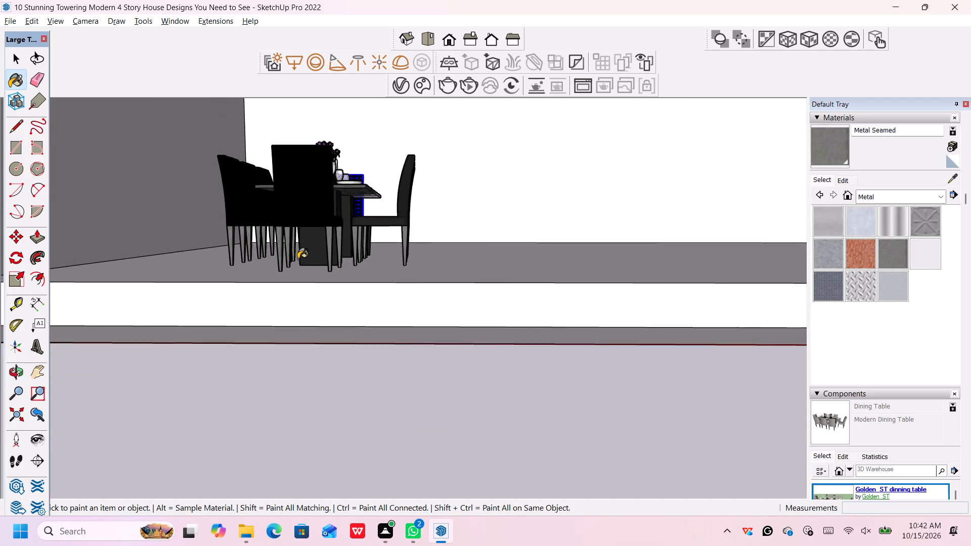
{"action": "scroll", "coordinate": [298, 259], "scroll_direction": "up", "scroll_amount": 3}
{"action": "scroll", "coordinate": [298, 259], "scroll_direction": "down", "scroll_amount": 3}
{"action": "middle_click_drag", "start_coordinate": [299, 261], "coordinate": [333, 304]}
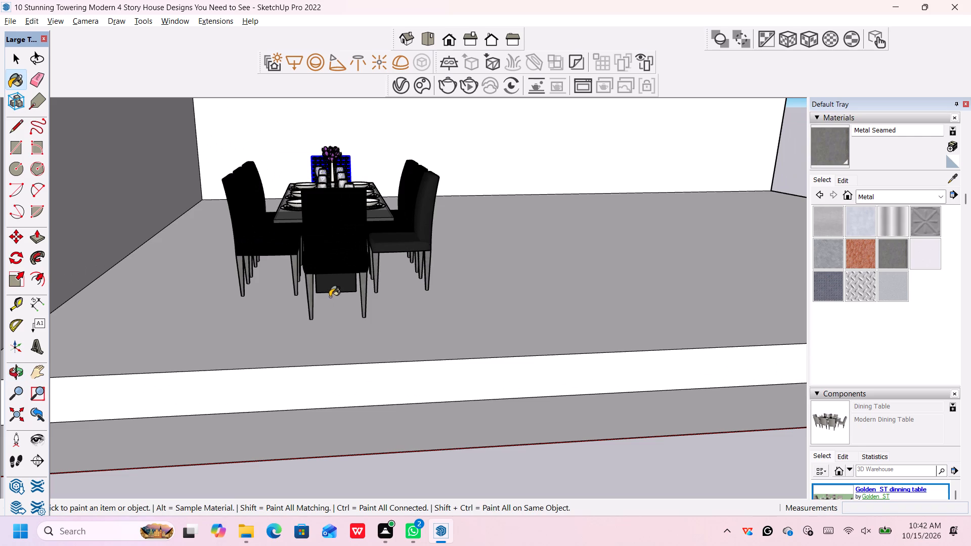
{"action": "key", "text": "space"}
{"action": "scroll", "coordinate": [334, 281], "scroll_direction": "up", "scroll_amount": 2}
{"action": "scroll", "coordinate": [335, 281], "scroll_direction": "down", "scroll_amount": 3}
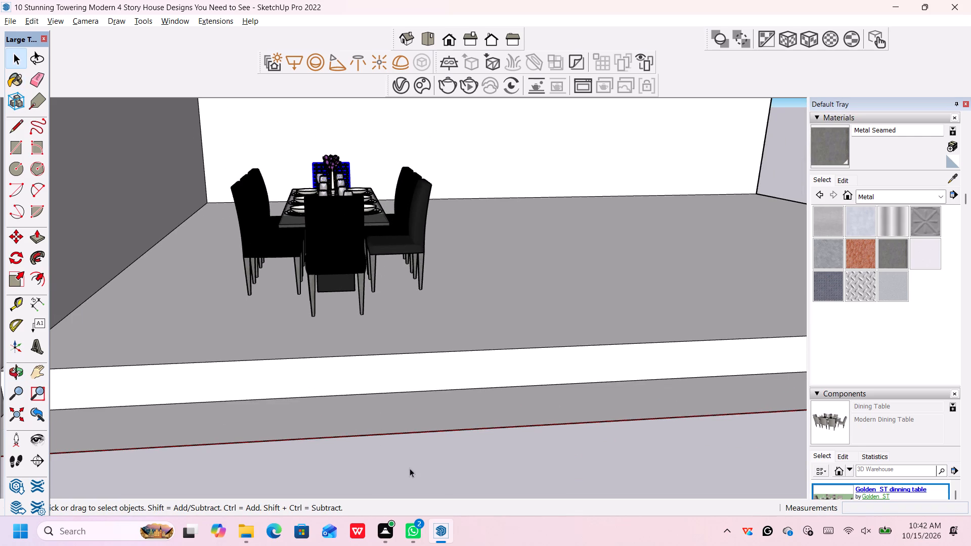
{"action": "left_click", "coordinate": [410, 468]}
Examine the dining set and the surrounding ground-floor walls from several angles.
{"action": "scroll", "coordinate": [437, 382], "scroll_direction": "down", "scroll_amount": 5}
{"action": "middle_click_drag", "start_coordinate": [453, 392], "coordinate": [411, 361]}
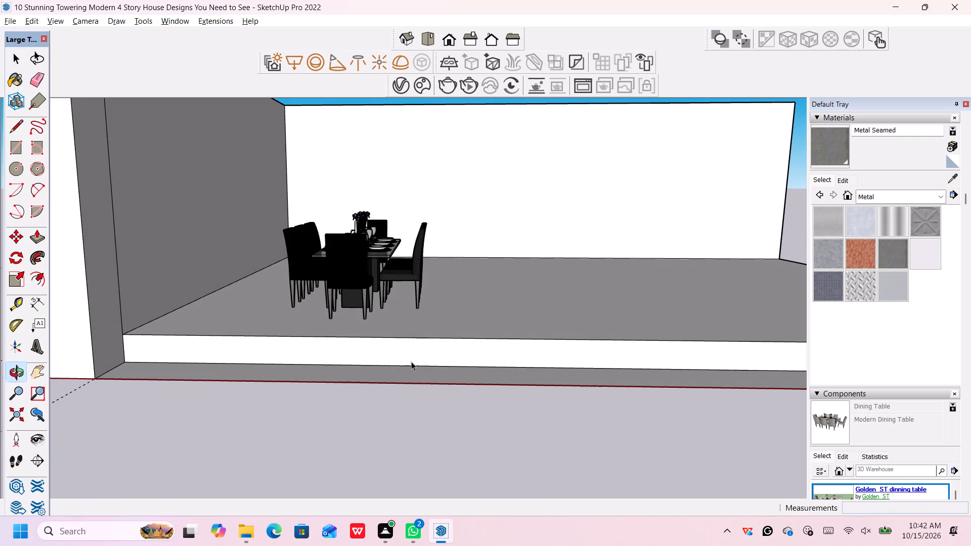
{"action": "scroll", "coordinate": [424, 240], "scroll_direction": "up", "scroll_amount": 1}
{"action": "middle_click_drag", "start_coordinate": [420, 215], "coordinate": [422, 238]}
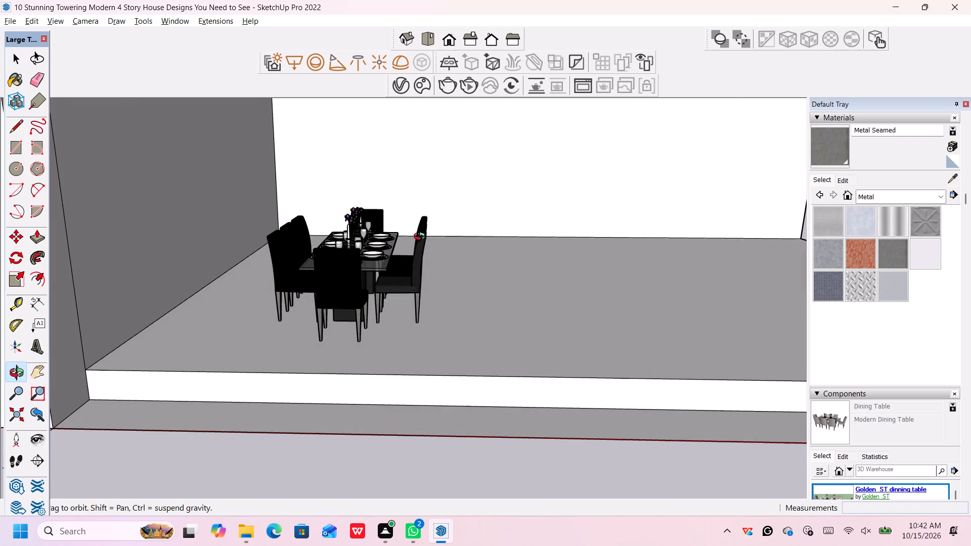
{"action": "middle_click_drag", "start_coordinate": [422, 238], "coordinate": [426, 284]}
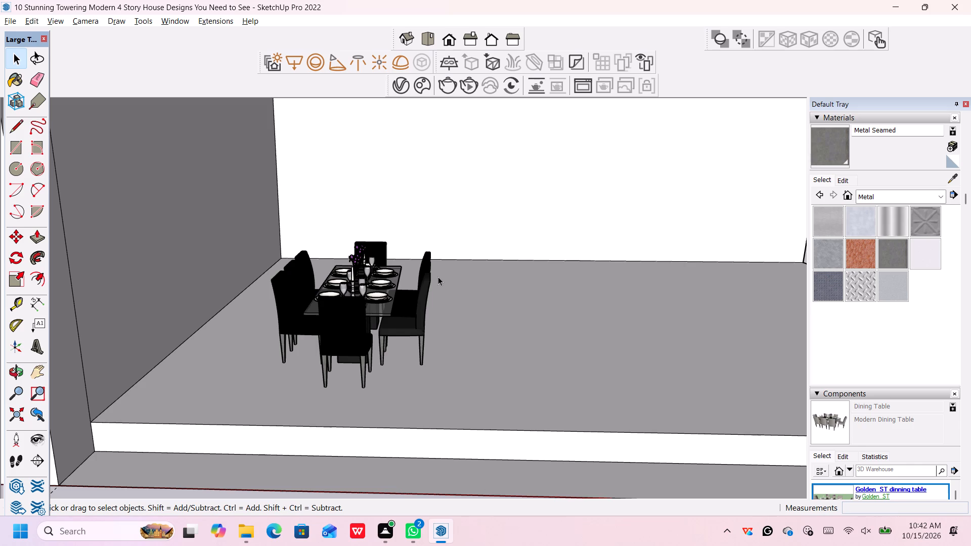
{"action": "scroll", "coordinate": [420, 255], "scroll_direction": "down", "scroll_amount": 3}
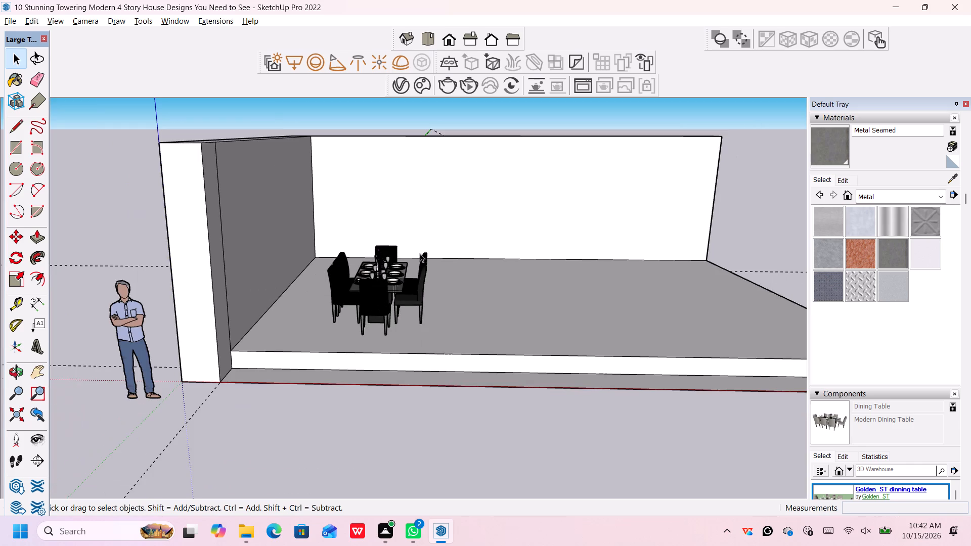
{"action": "middle_click_drag", "start_coordinate": [440, 234], "coordinate": [376, 234]}
{"action": "scroll", "coordinate": [390, 220], "scroll_direction": "up", "scroll_amount": 3}
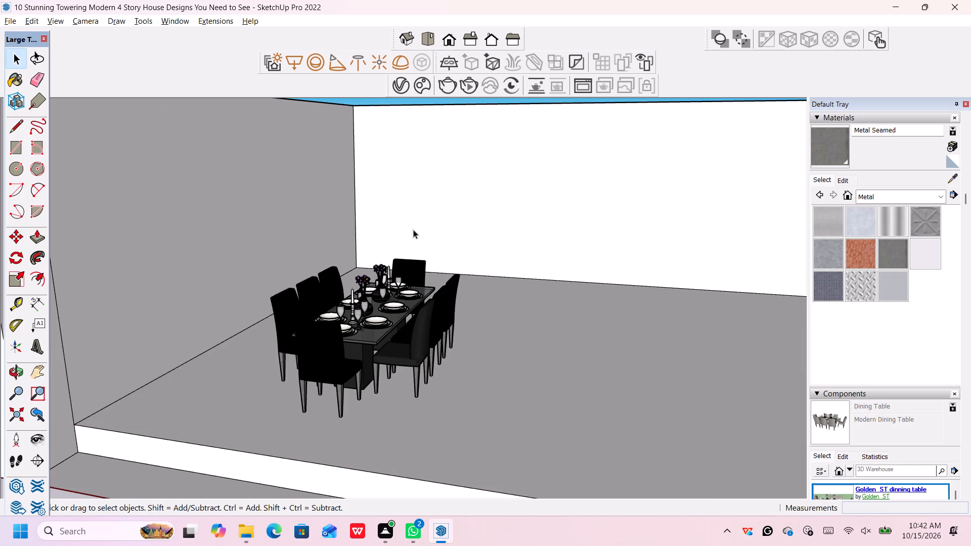
{"action": "middle_click", "coordinate": [352, 241]}
{"action": "scroll", "coordinate": [371, 240], "scroll_direction": "down", "scroll_amount": 6}
{"action": "scroll", "coordinate": [435, 234], "scroll_direction": "up", "scroll_amount": 2}
{"action": "middle_click_drag", "start_coordinate": [436, 236], "coordinate": [236, 272]}
{"action": "scroll", "coordinate": [504, 200], "scroll_direction": "up", "scroll_amount": 3}
{"action": "scroll", "coordinate": [509, 199], "scroll_direction": "down", "scroll_amount": 4}
{"action": "middle_click_drag", "start_coordinate": [511, 205], "coordinate": [509, 202], "text": "shift"}
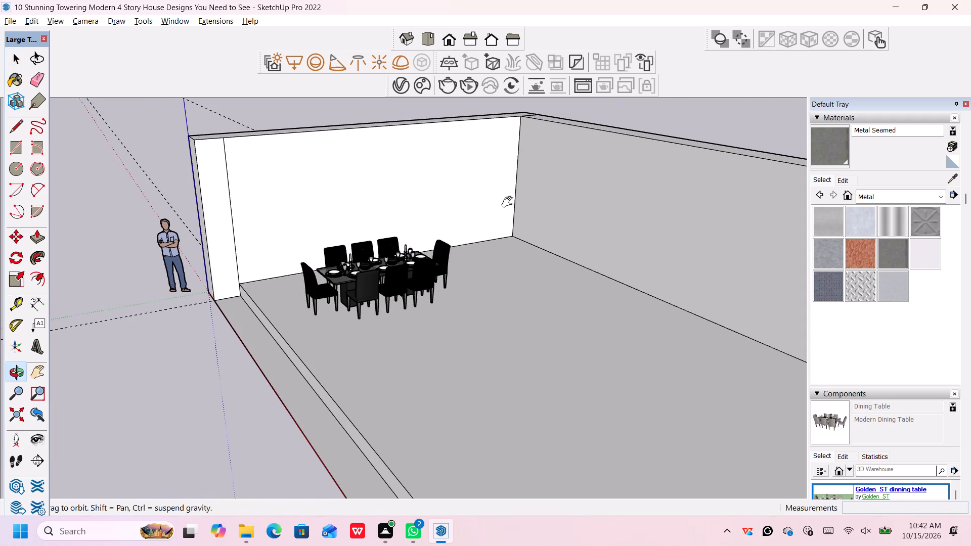
{"action": "middle_click_drag", "start_coordinate": [509, 202], "coordinate": [512, 324], "text": "shift"}
{"action": "middle_click_drag", "start_coordinate": [512, 325], "coordinate": [486, 269]}
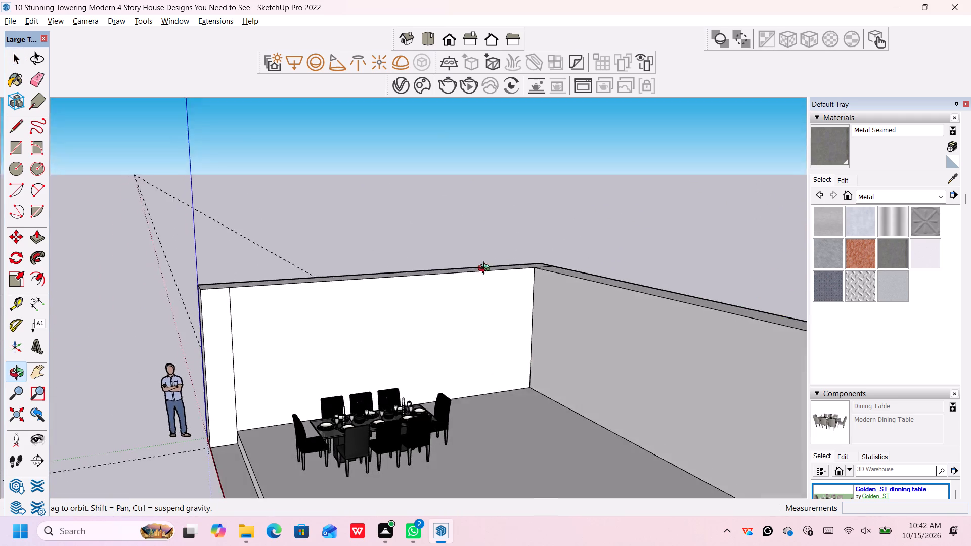
{"action": "middle_click_drag", "start_coordinate": [486, 269], "coordinate": [482, 258]}
{"action": "scroll", "coordinate": [482, 260], "scroll_direction": "up", "scroll_amount": 4}
{"action": "middle_click_drag", "start_coordinate": [540, 421], "coordinate": [516, 391]}
{"action": "scroll", "coordinate": [516, 391], "scroll_direction": "down", "scroll_amount": 3}
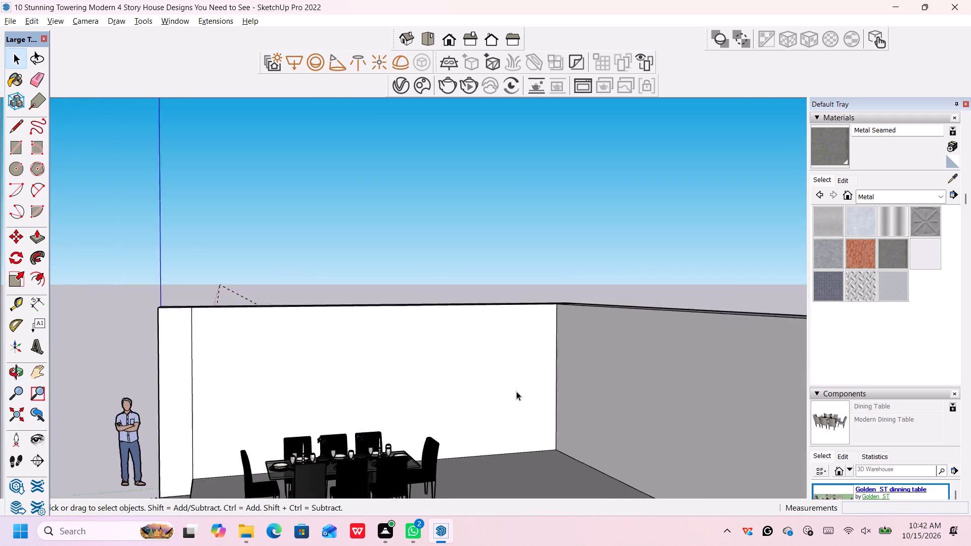
{"action": "scroll", "coordinate": [516, 391], "scroll_direction": "down", "scroll_amount": 1}
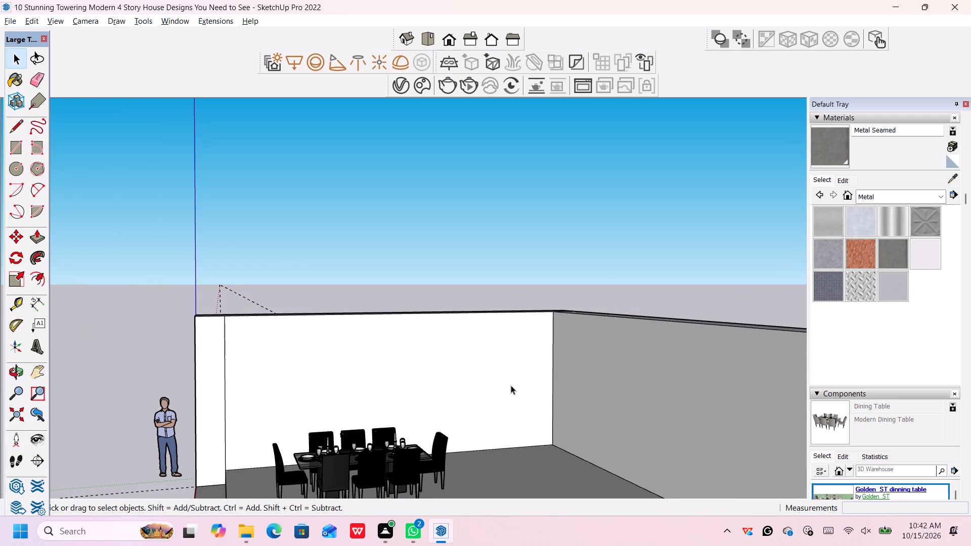
{"action": "scroll", "coordinate": [467, 375], "scroll_direction": "down", "scroll_amount": 2}
{"action": "scroll", "coordinate": [453, 370], "scroll_direction": "up", "scroll_amount": 1}
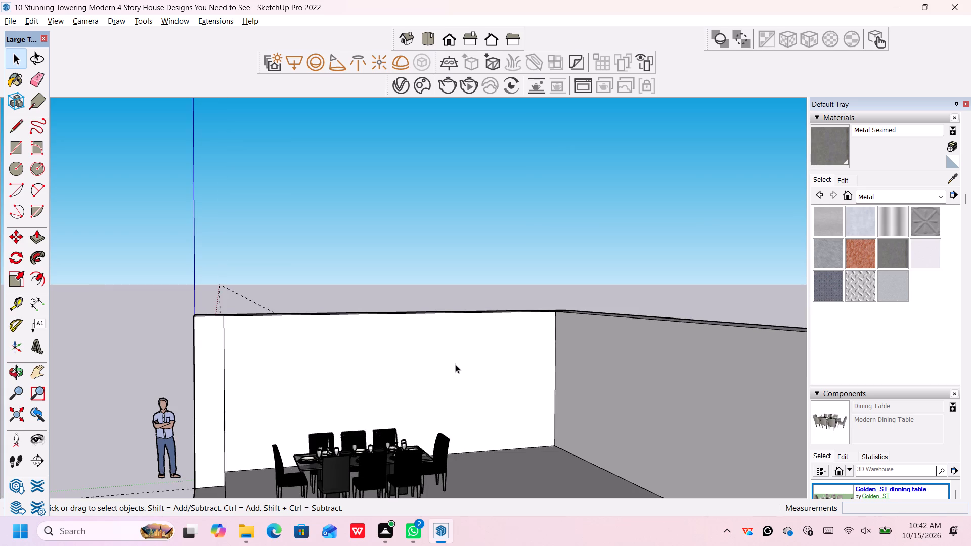
Place a vertical guide on the wall behind the dining set, 15' from the far room corner.
{"action": "key", "text": "t"}
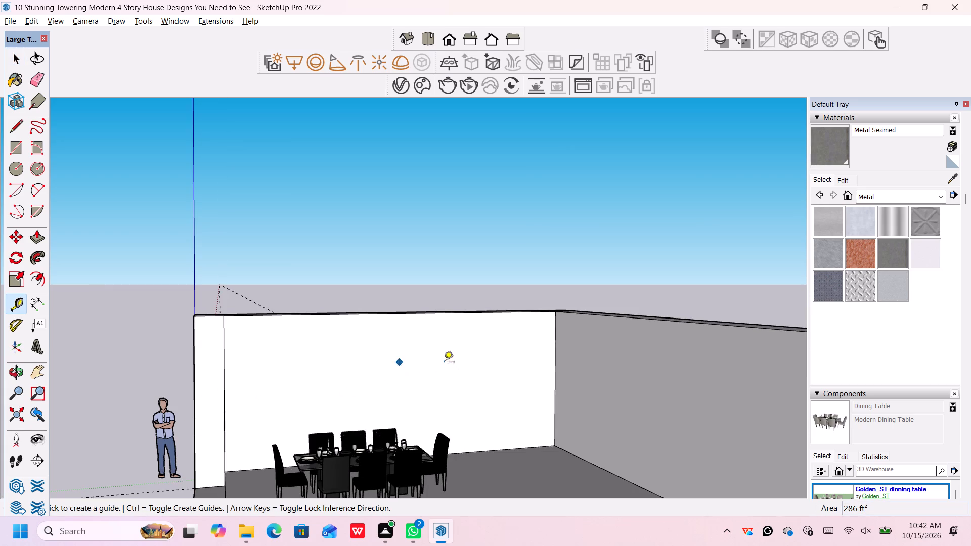
{"action": "left_click", "coordinate": [558, 360]}
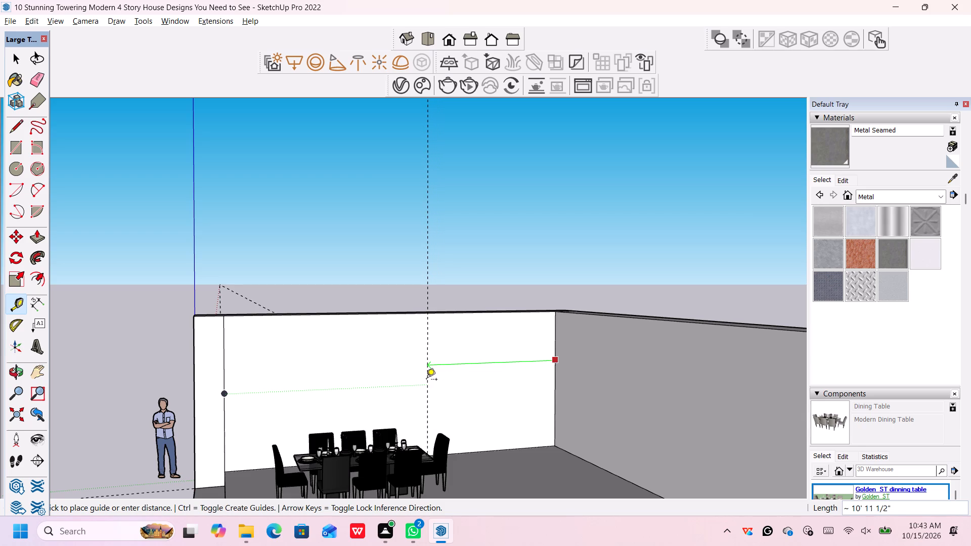
{"action": "type", "text": "15'"}
{"action": "key", "text": "Return"}
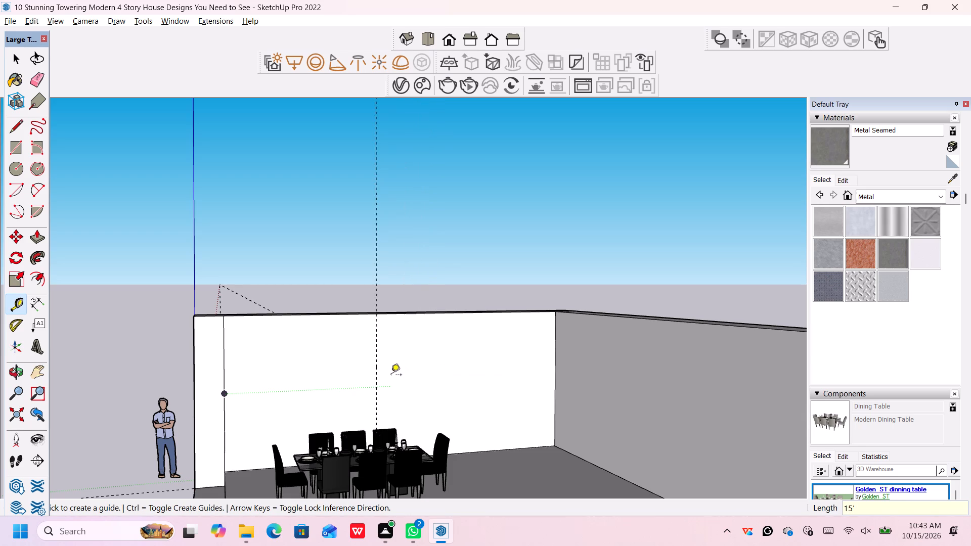
Place a second vertical guide 1.5' from the 15' guide, on the side toward the far room corner.
{"action": "left_click", "coordinate": [376, 365]}
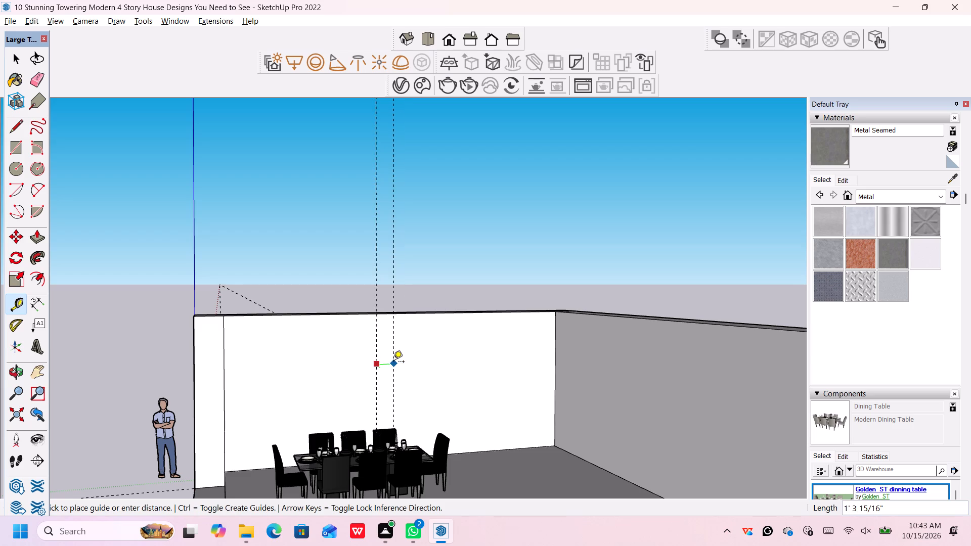
{"action": "scroll", "coordinate": [393, 362], "scroll_direction": "up", "scroll_amount": 1}
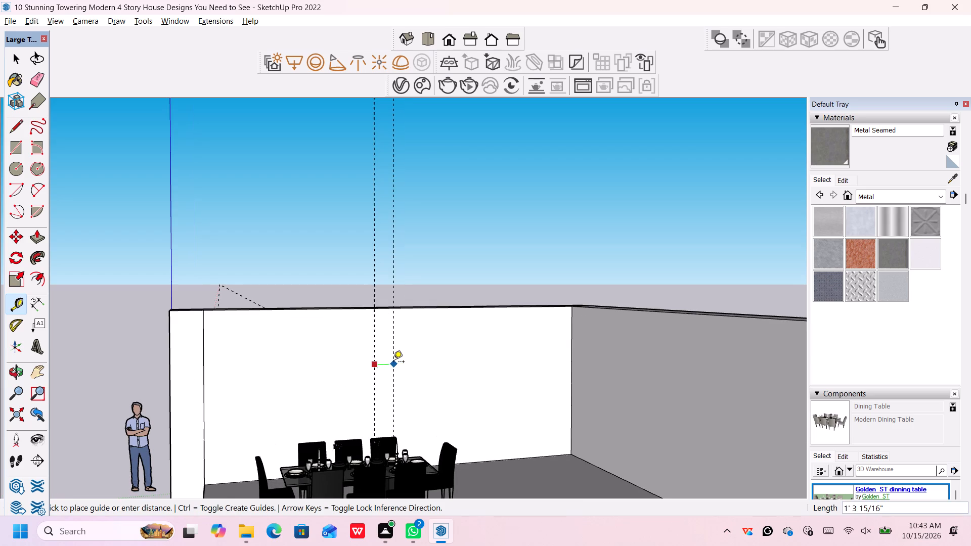
{"action": "type", "text": "1.5'"}
{"action": "key", "text": "Return"}
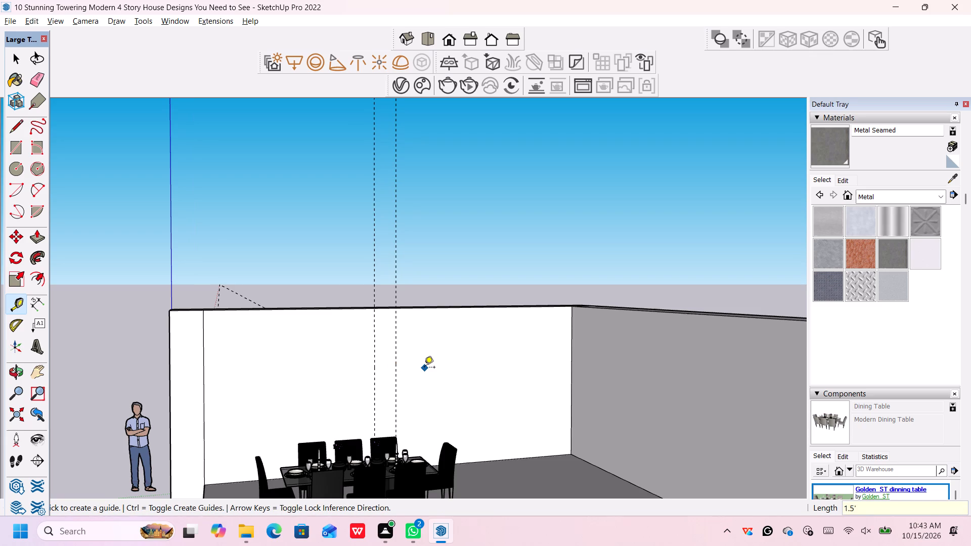
Place a horizontal guide 1.5' below the top edge of the wall behind the dining set.
{"action": "scroll", "coordinate": [424, 368], "scroll_direction": "down", "scroll_amount": 3}
{"action": "middle_click_drag", "start_coordinate": [407, 362], "coordinate": [417, 395]}
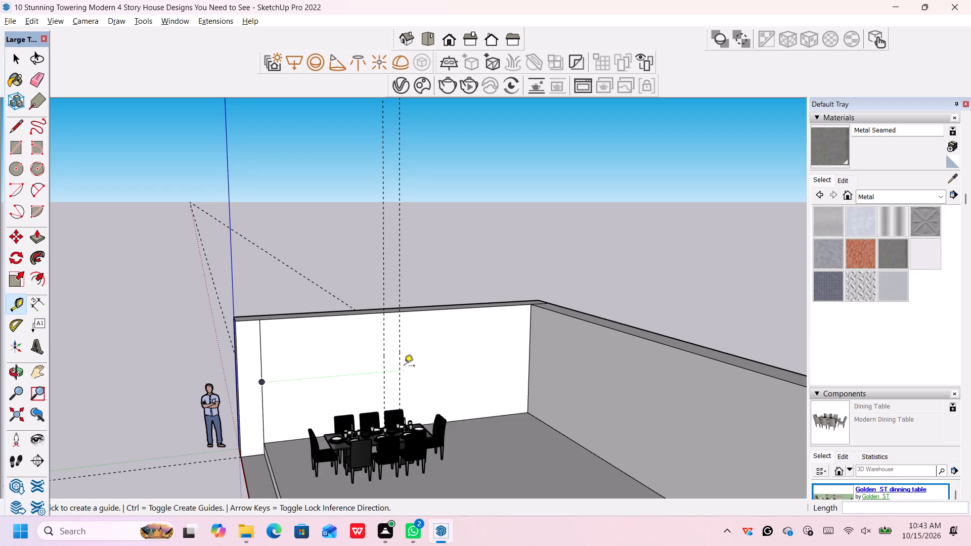
{"action": "left_click", "coordinate": [416, 313]}
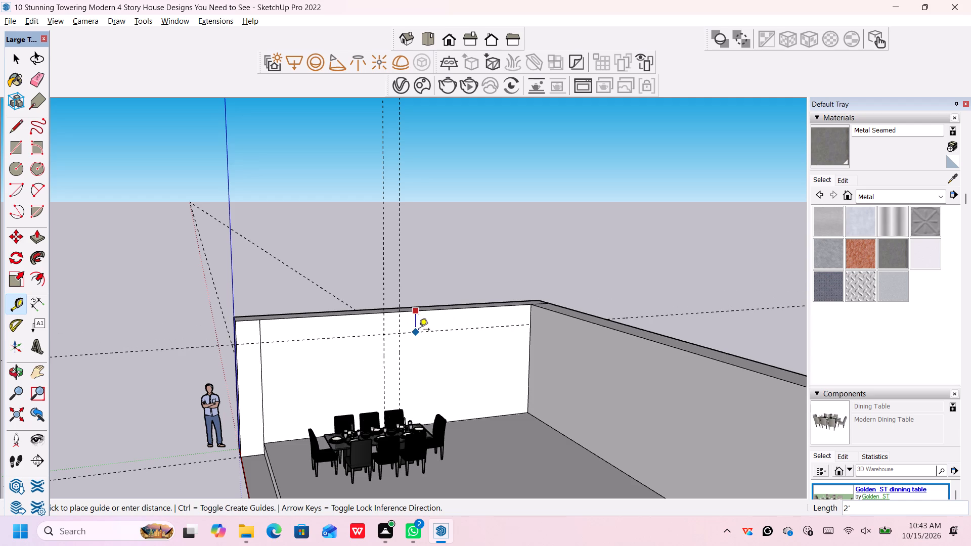
{"action": "scroll", "coordinate": [419, 330], "scroll_direction": "up", "scroll_amount": 5}
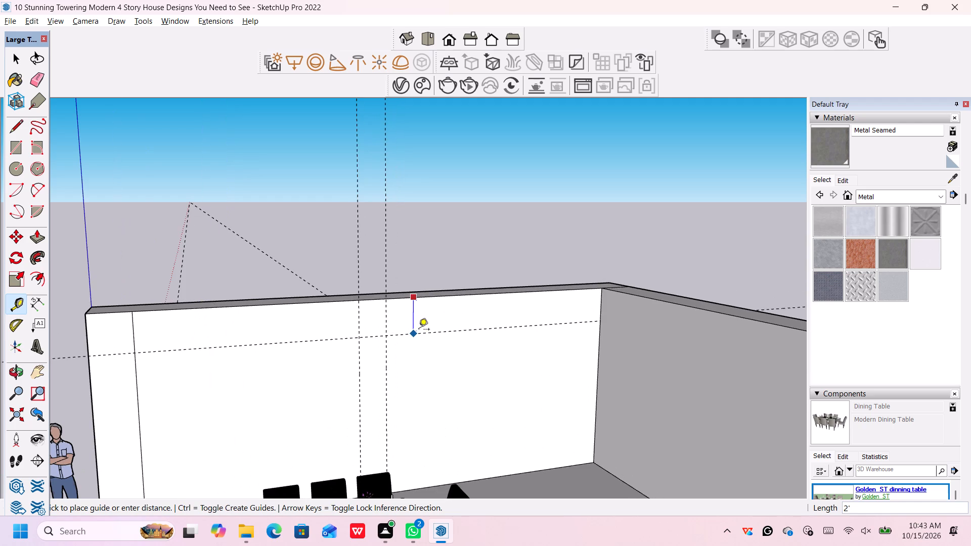
{"action": "type", "text": "1."}
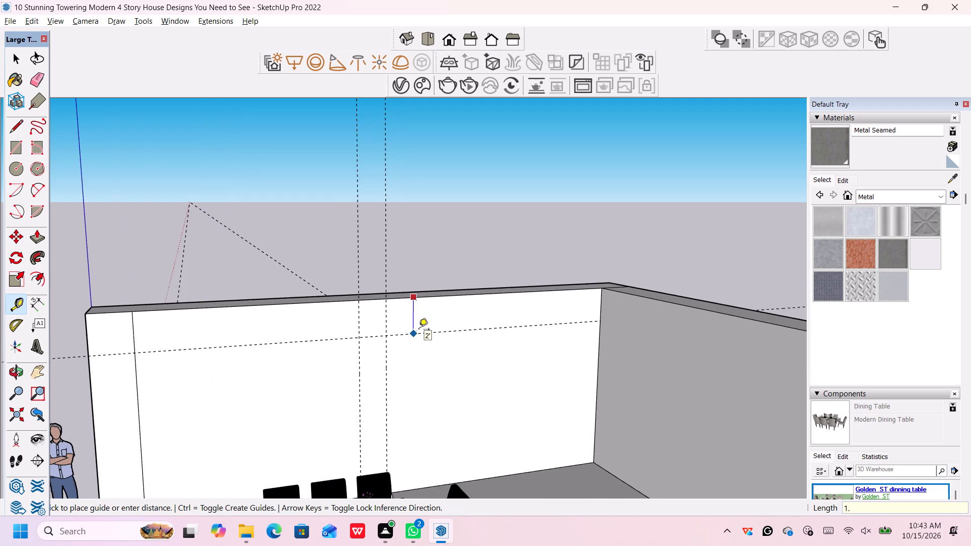
{"action": "type", "text": "5'"}
{"action": "key", "text": "Return"}
Place another vertical guide on the dining-side wall, 8' from the far room corner.
{"action": "scroll", "coordinate": [419, 333], "scroll_direction": "down", "scroll_amount": 5}
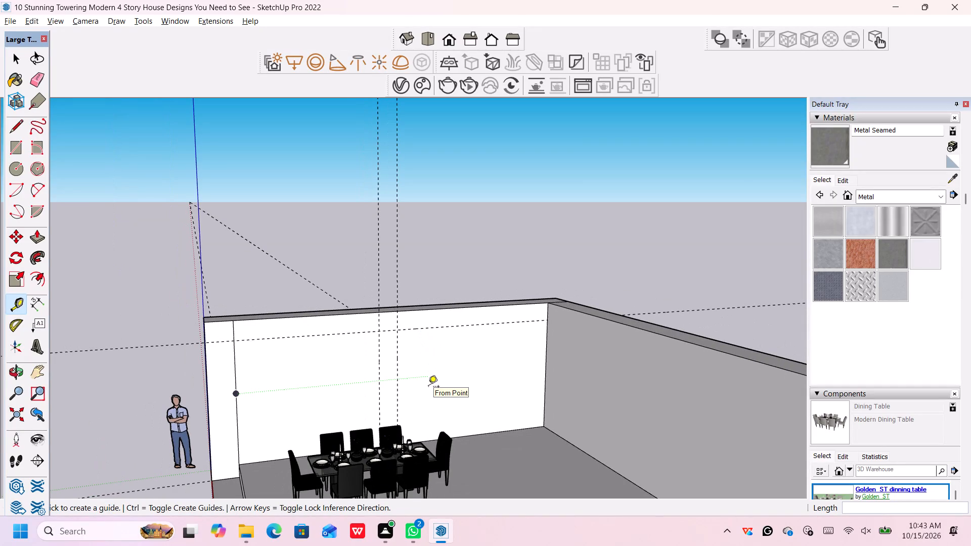
{"action": "scroll", "coordinate": [477, 369], "scroll_direction": "up", "scroll_amount": 1}
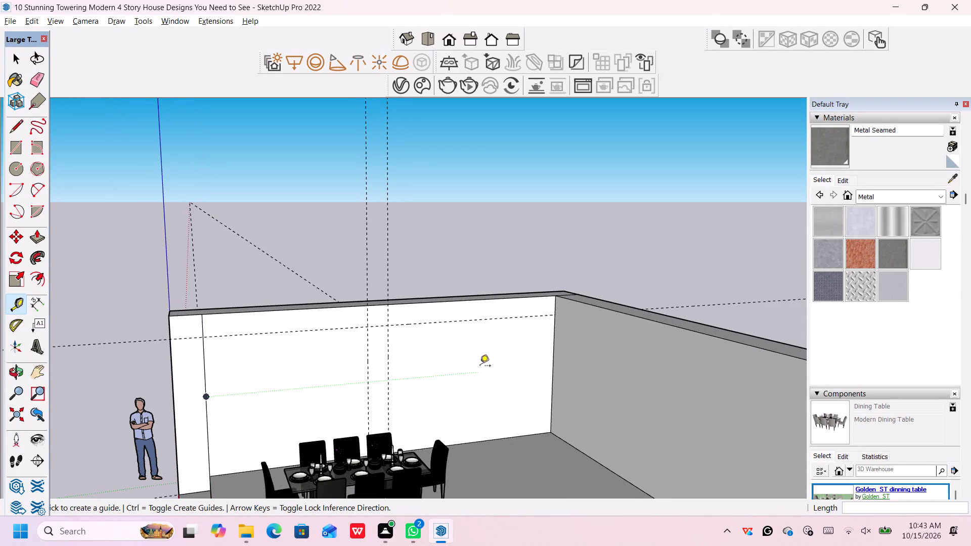
{"action": "left_click", "coordinate": [554, 348]}
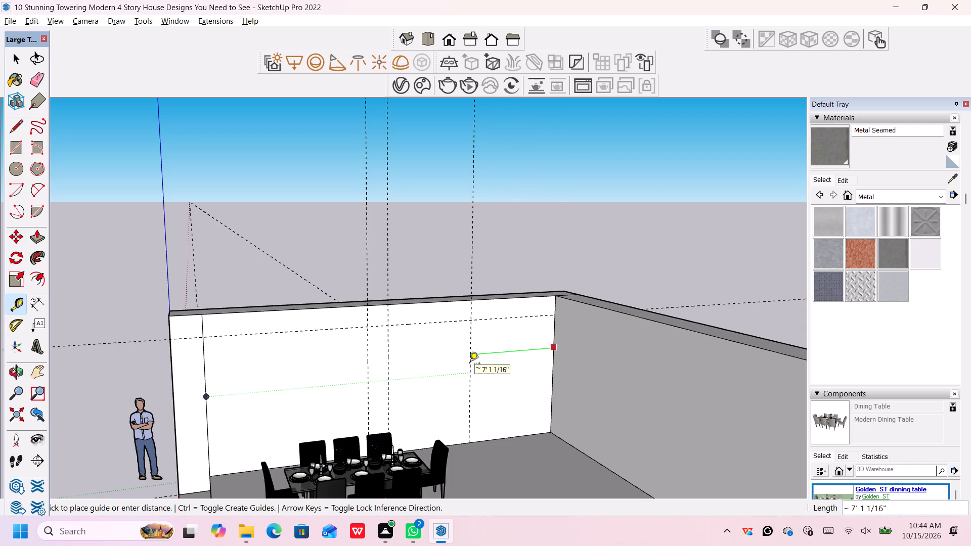
{"action": "key", "text": "8"}
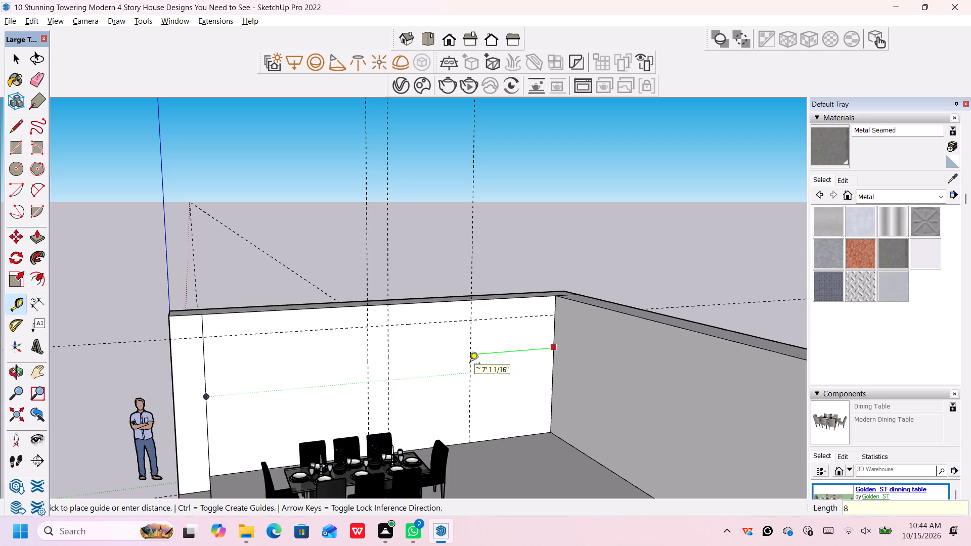
{"action": "key", "text": "apostrophe"}
{"action": "key", "text": "Return"}
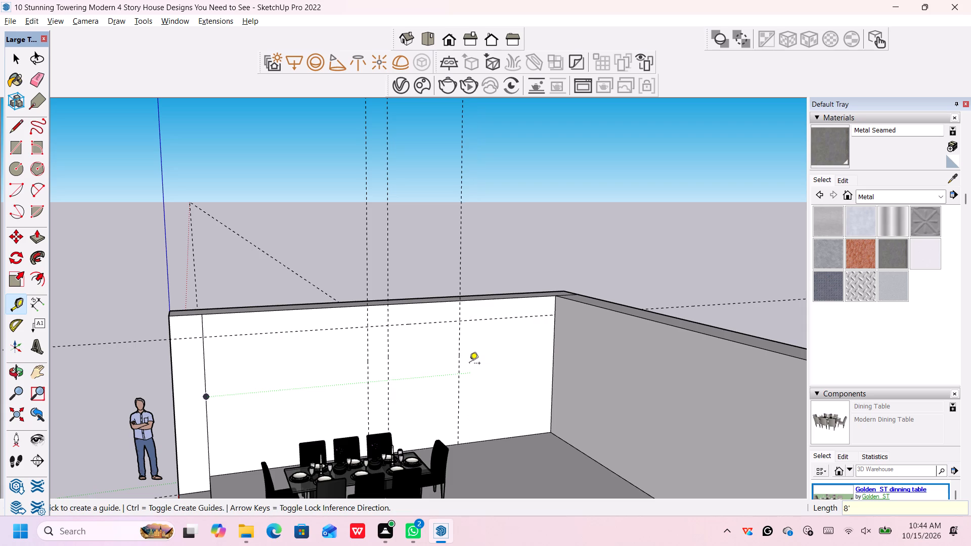
{"action": "key", "text": "space"}
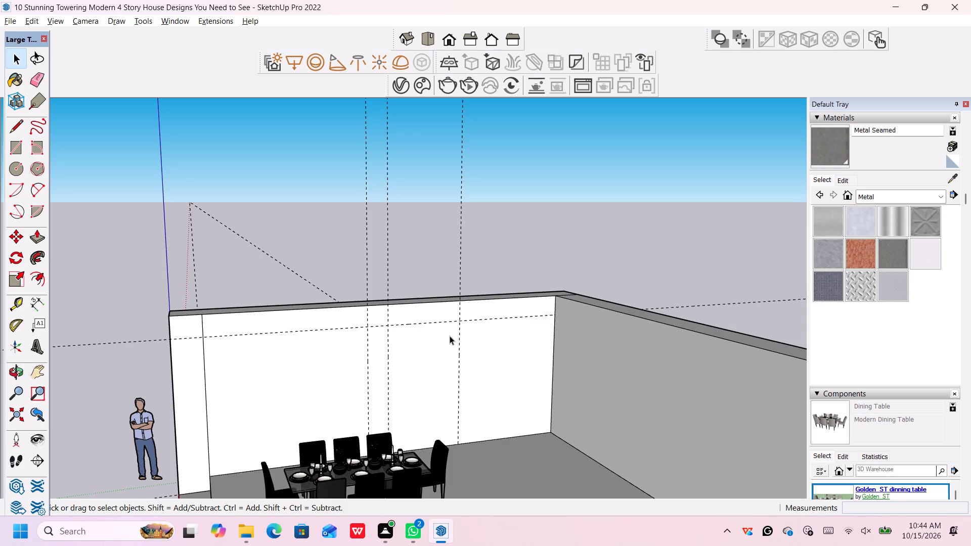
Draw an 11' vertical line along the 15' guide, from the wall's top edge down to the floor.
{"action": "key", "text": "p"}
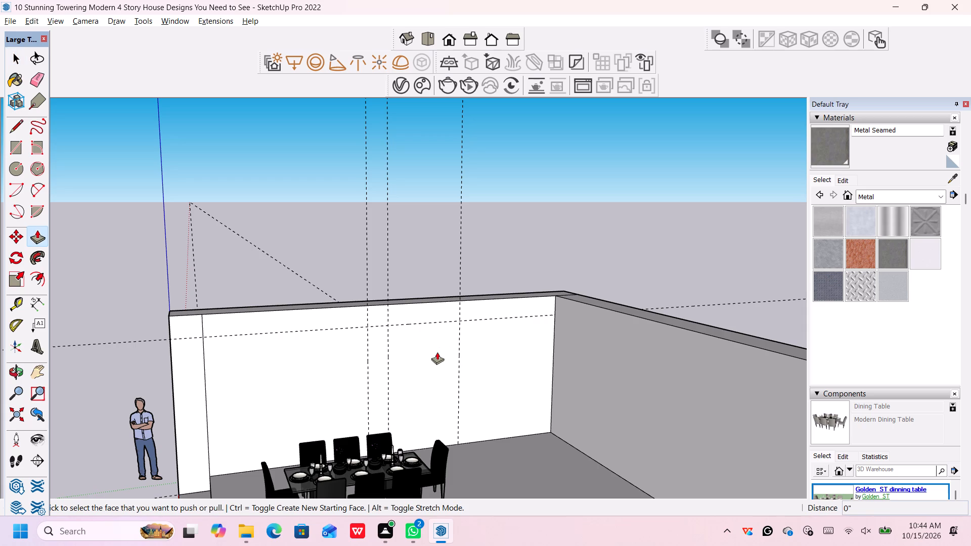
{"action": "key", "text": "space"}
{"action": "type", "text": "l"}
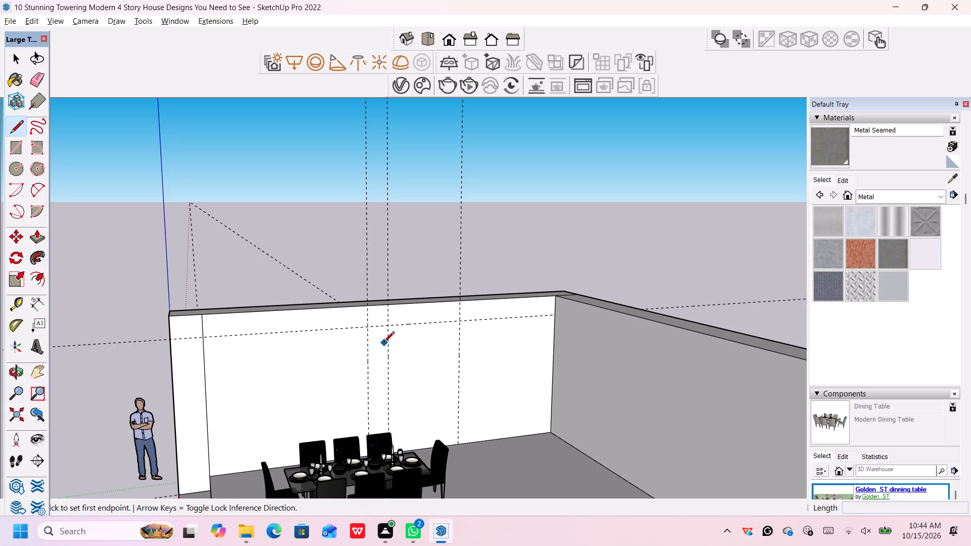
{"action": "left_click", "coordinate": [369, 308]}
{"action": "scroll", "coordinate": [366, 399], "scroll_direction": "up", "scroll_amount": 6}
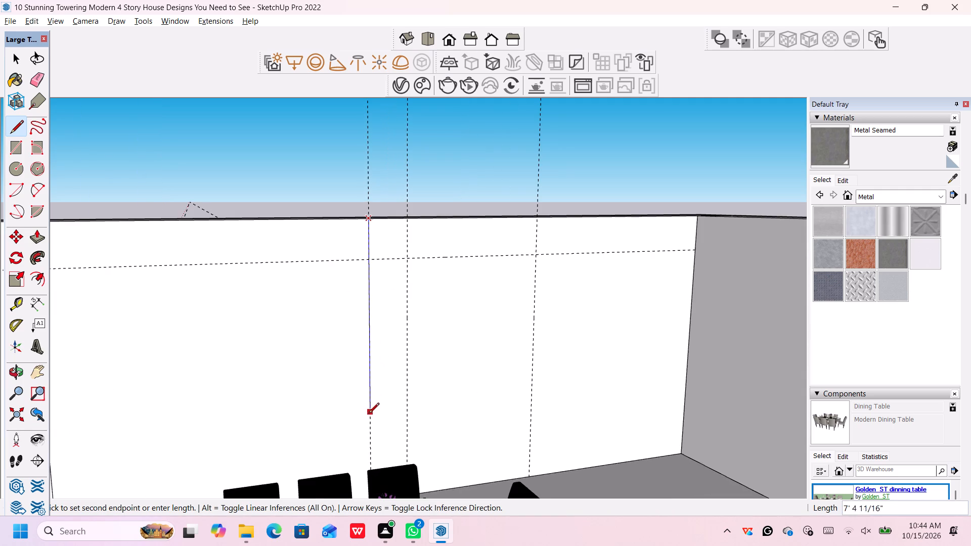
{"action": "middle_click_drag", "start_coordinate": [371, 418], "coordinate": [393, 453]}
{"action": "scroll", "coordinate": [387, 445], "scroll_direction": "up", "scroll_amount": 1}
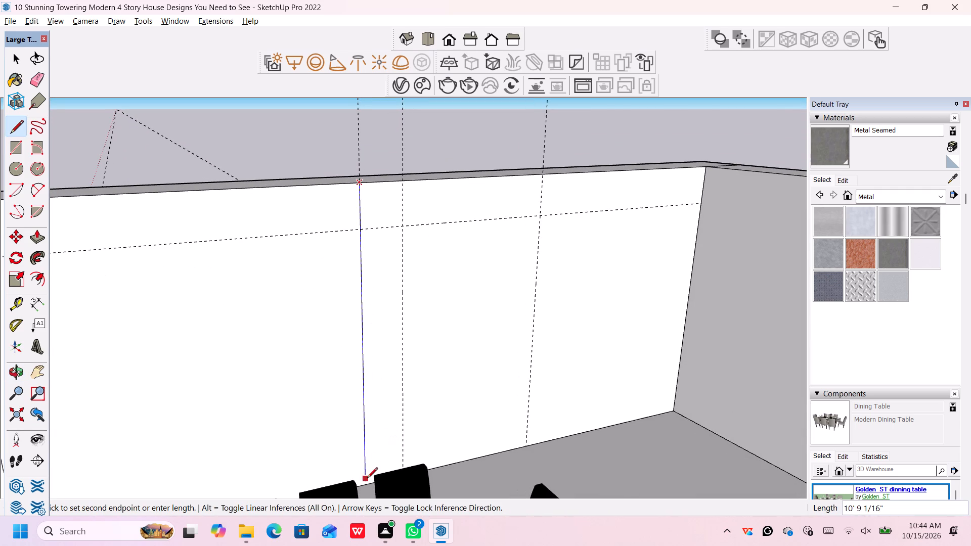
{"action": "left_click", "coordinate": [365, 484]}
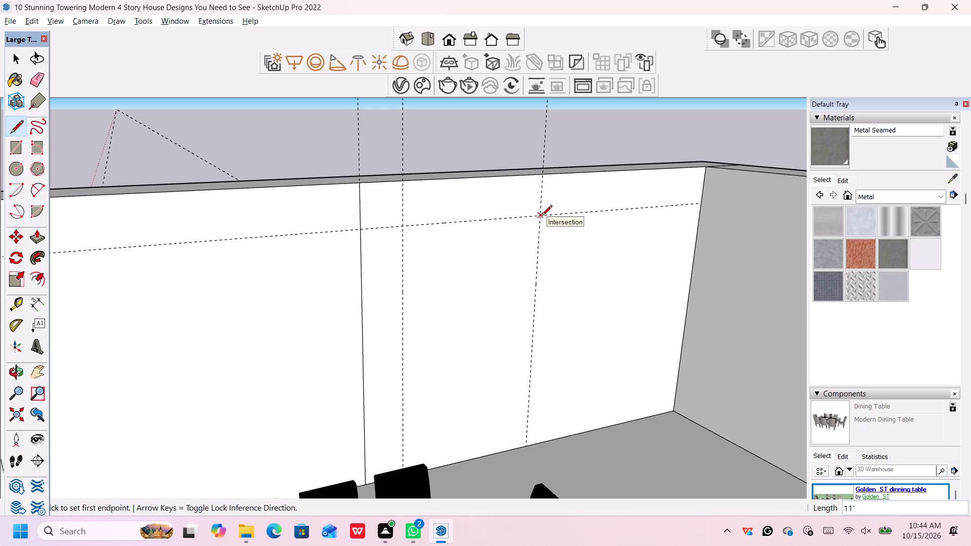
Draw a 13'6" line along the horizontal guide from the far room corner, continuing 9'6" down the vertical guide to the floor.
{"action": "left_click", "coordinate": [703, 202]}
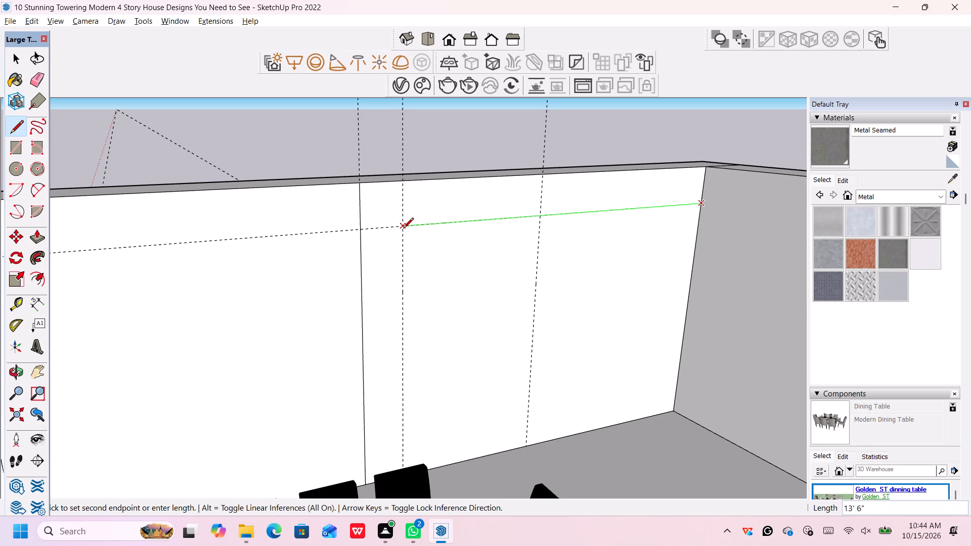
{"action": "left_click", "coordinate": [403, 229]}
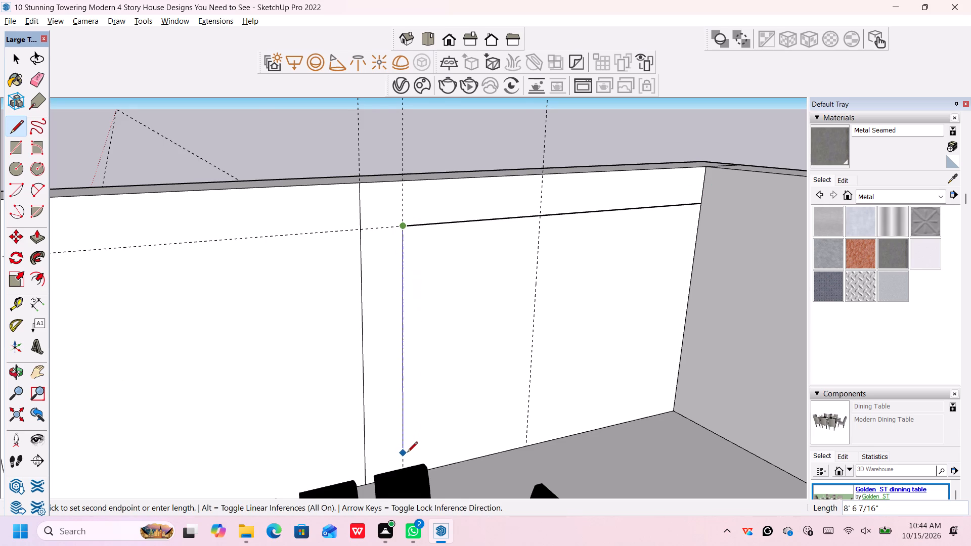
{"action": "scroll", "coordinate": [407, 453], "scroll_direction": "down", "scroll_amount": 4}
{"action": "middle_click_drag", "start_coordinate": [405, 449], "coordinate": [368, 441]}
{"action": "middle_click", "coordinate": [373, 447]}
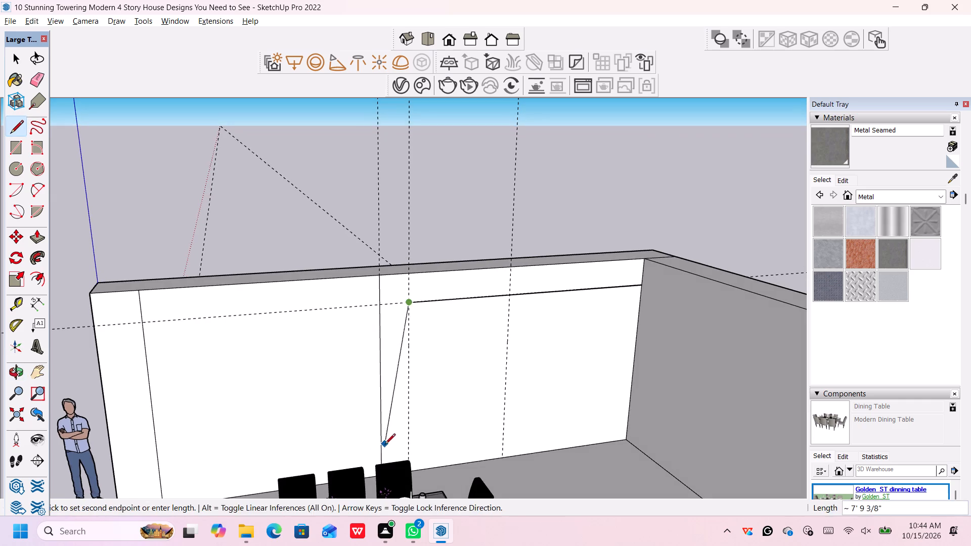
{"action": "middle_click_drag", "start_coordinate": [385, 446], "coordinate": [402, 486]}
{"action": "scroll", "coordinate": [387, 454], "scroll_direction": "down", "scroll_amount": 1}
{"action": "scroll", "coordinate": [402, 484], "scroll_direction": "up", "scroll_amount": 3}
{"action": "left_click", "coordinate": [405, 443]}
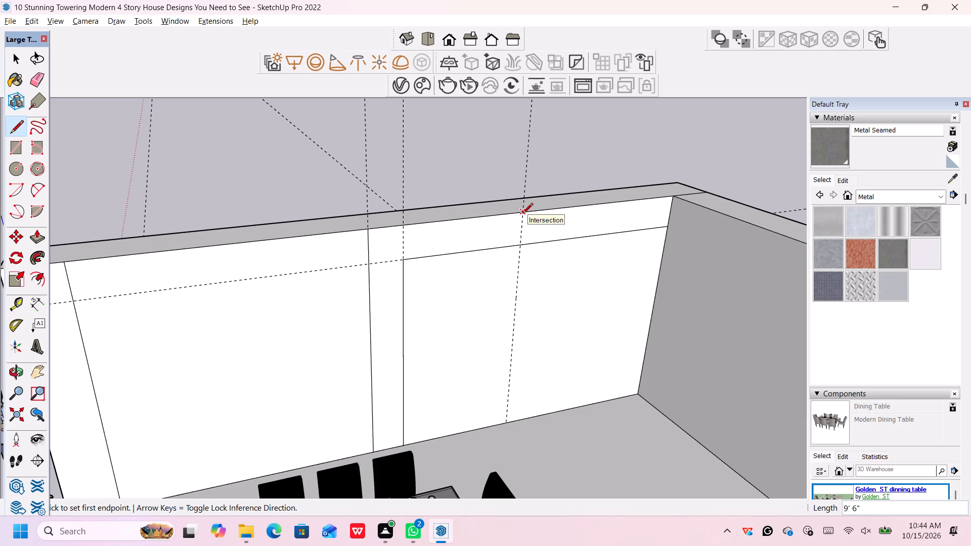
Draw a 9'6" vertical line along the 8' guide, from the horizontal line down to the floor.
{"action": "left_click", "coordinate": [521, 248]}
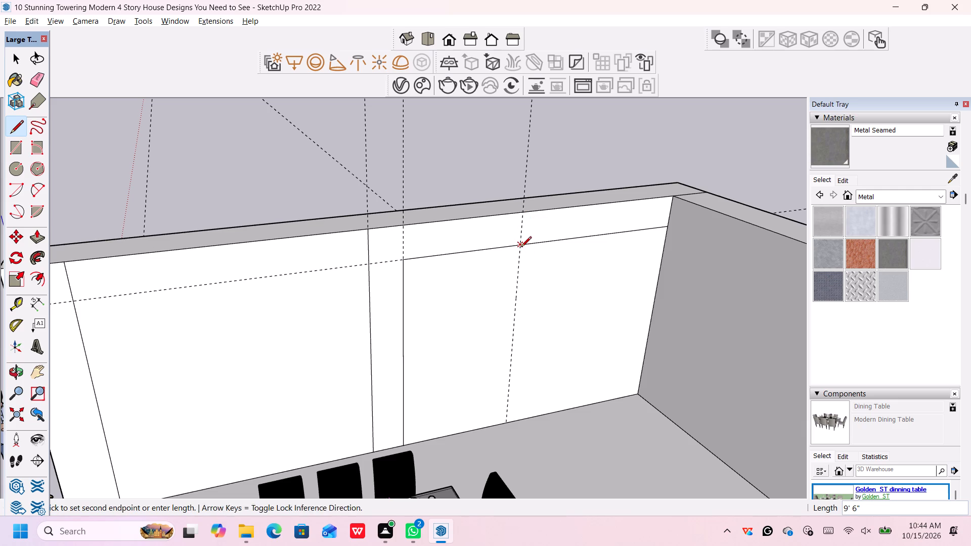
{"action": "left_click", "coordinate": [508, 419]}
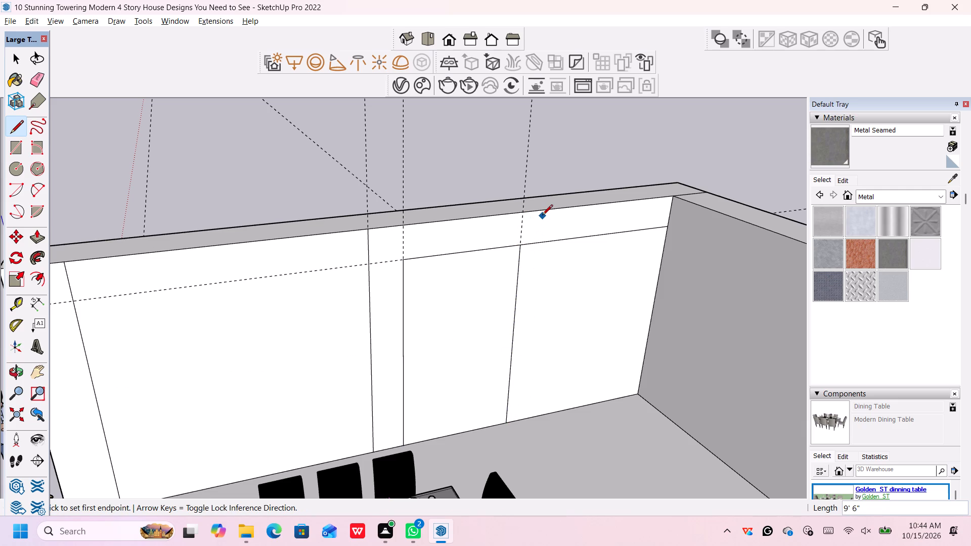
{"action": "key", "text": "space"}
Push/Pull the L-shaped frame face, made of the vertical strip and top band, 3' out into the room.
{"action": "key", "text": "p"}
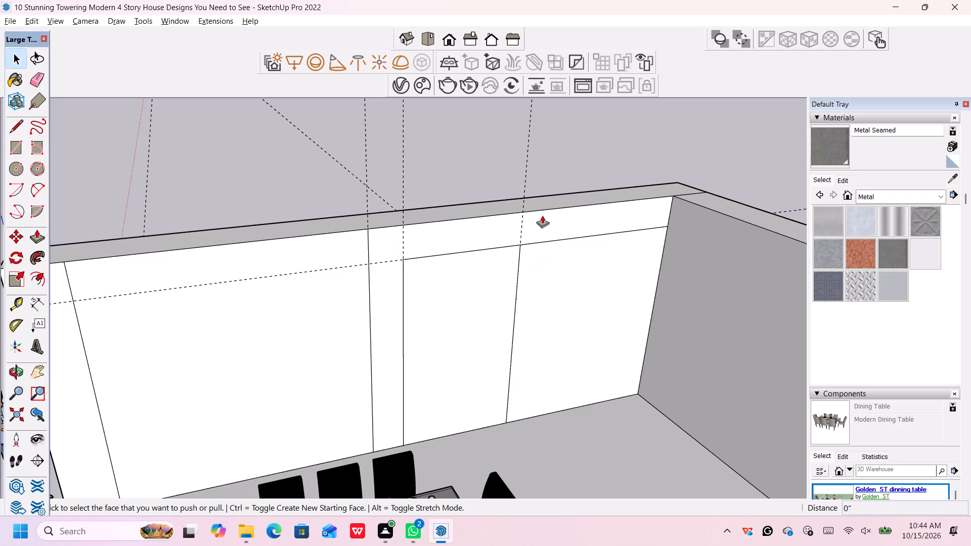
{"action": "left_click", "coordinate": [502, 220]}
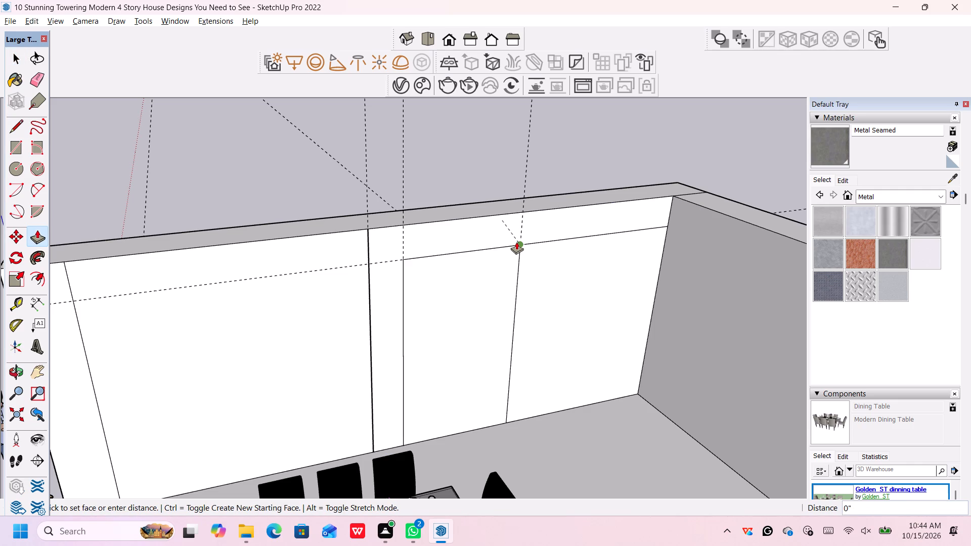
{"action": "scroll", "coordinate": [537, 274], "scroll_direction": "down", "scroll_amount": 3}
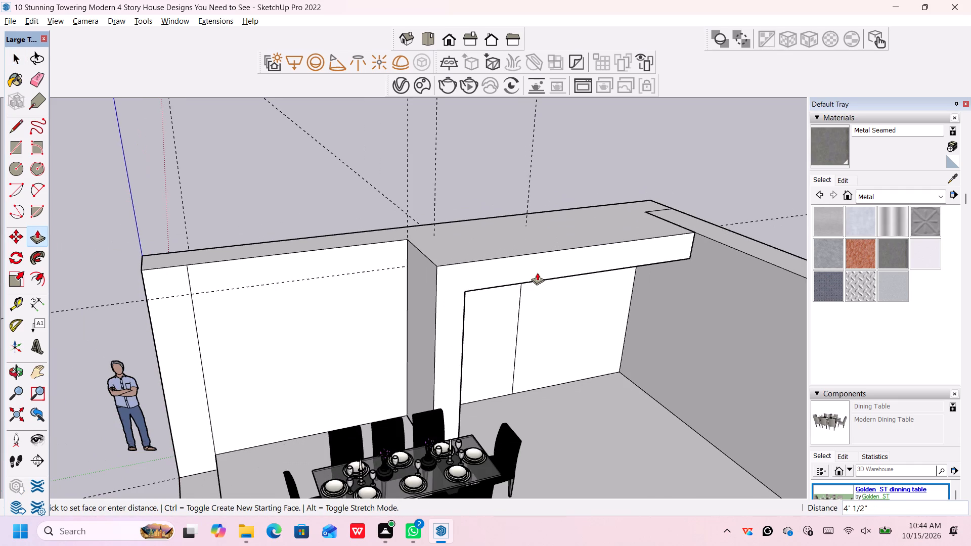
{"action": "middle_click_drag", "start_coordinate": [537, 282], "coordinate": [530, 260]}
{"action": "middle_click", "coordinate": [530, 260]}
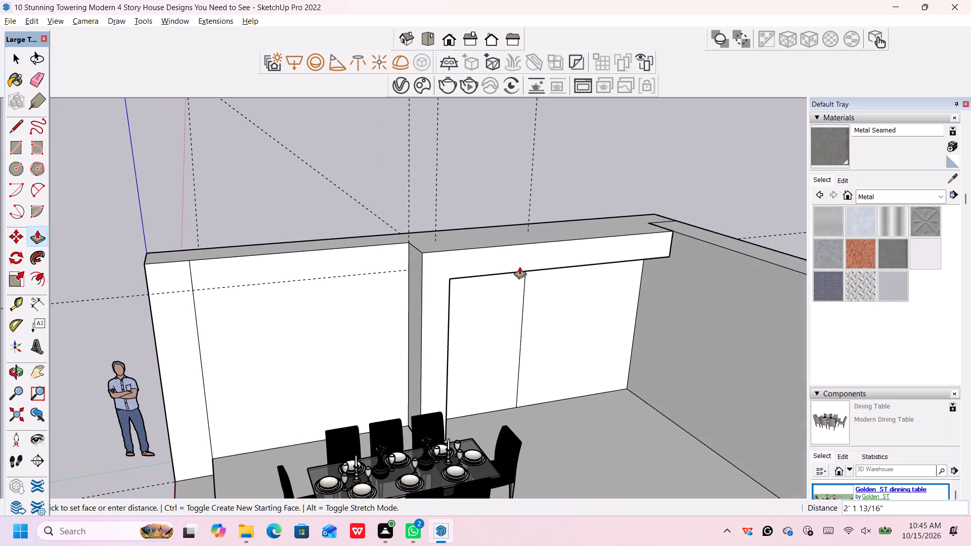
{"action": "middle_click_drag", "start_coordinate": [474, 298], "coordinate": [569, 305]}
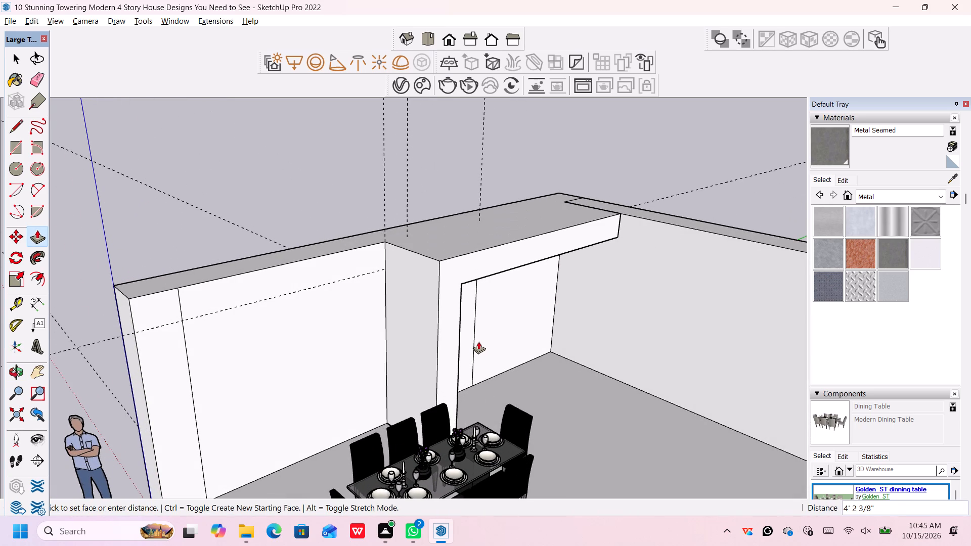
{"action": "key", "text": "3"}
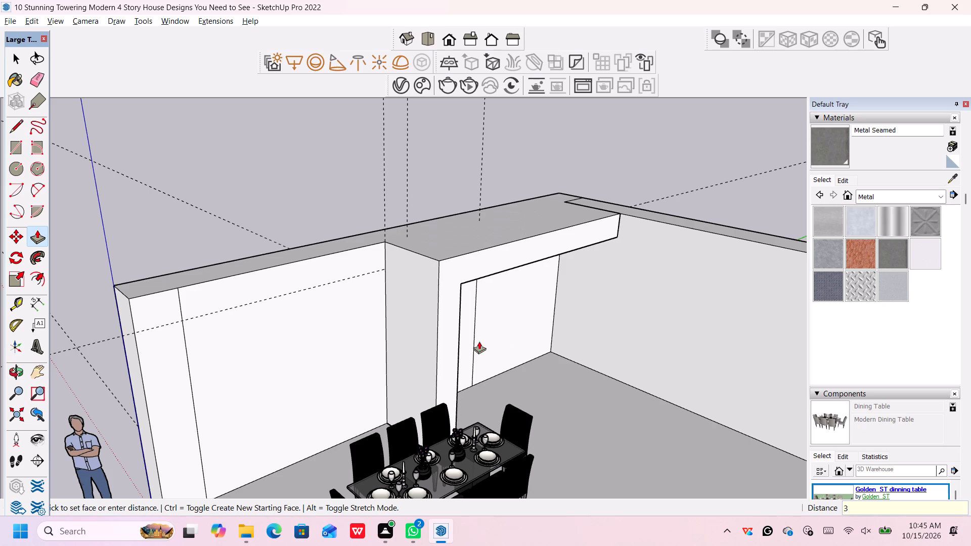
{"action": "key", "text": "apostrophe"}
{"action": "key", "text": "Return"}
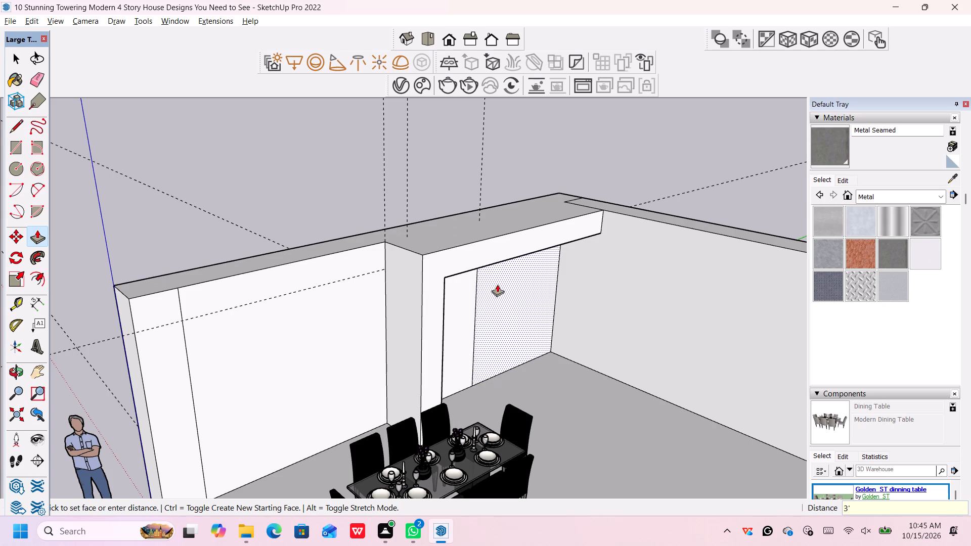
Pull the 8'-wide wall panel beside the far corner out 3' flush with the frame, plus another 4' into the room.
{"action": "left_click", "coordinate": [510, 293]}
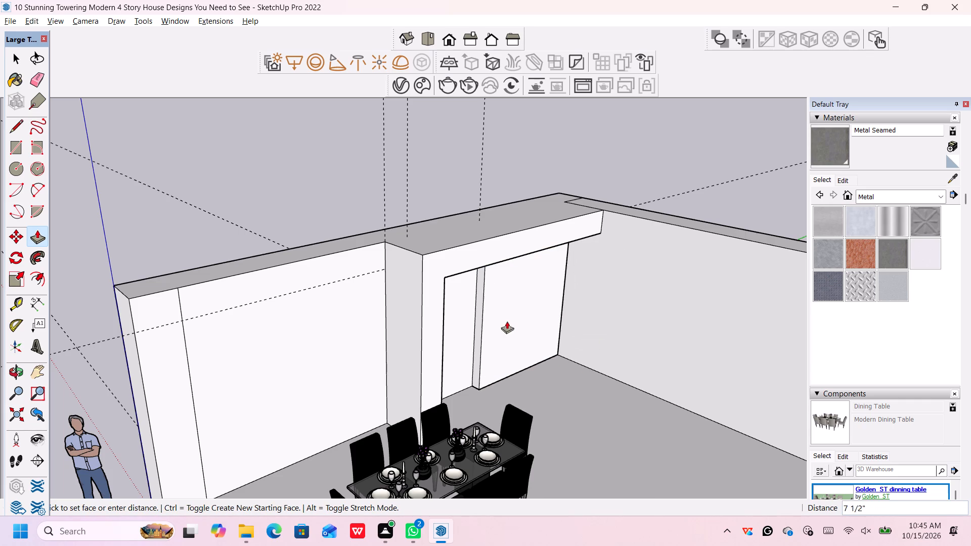
{"action": "left_click", "coordinate": [562, 366]}
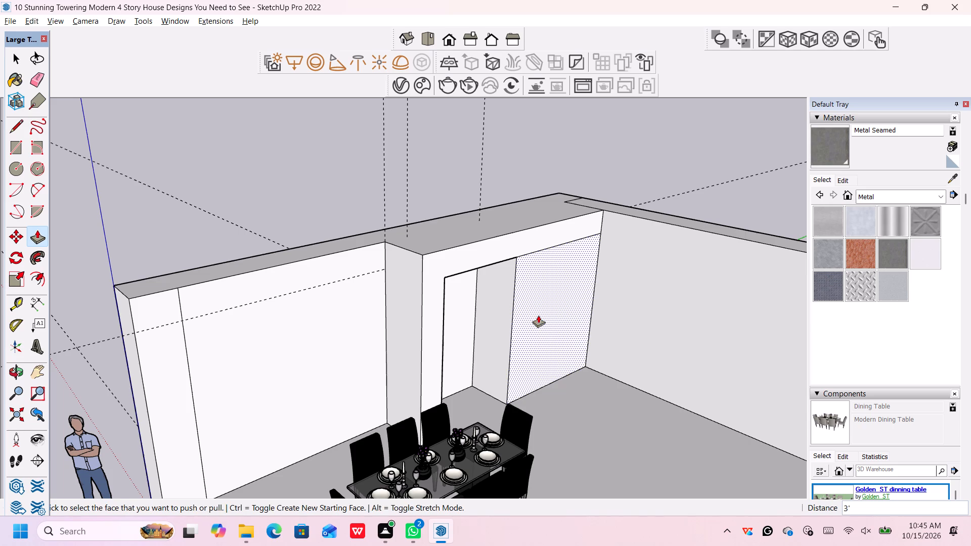
{"action": "left_click", "coordinate": [538, 315]}
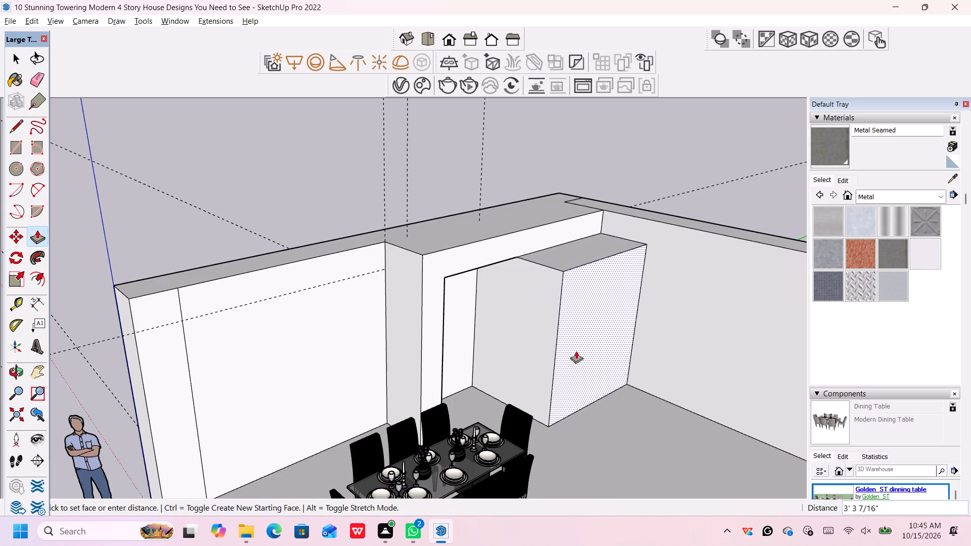
{"action": "type", "text": "4'"}
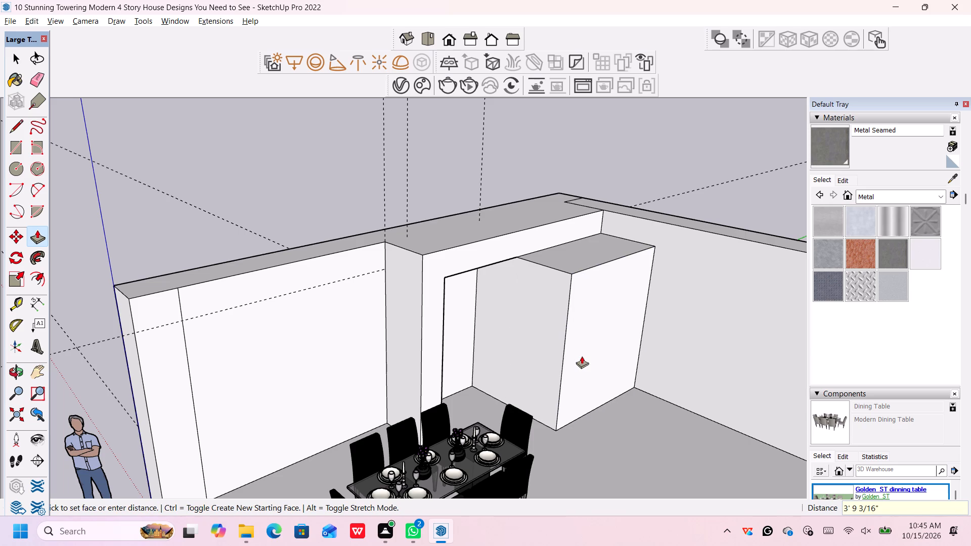
{"action": "type", "text": "4'"}
{"action": "key", "text": "Return"}
Extend the end face of the 8'-wide block another 4' into the room with Push/Pull.
{"action": "scroll", "coordinate": [584, 357], "scroll_direction": "down", "scroll_amount": 3}
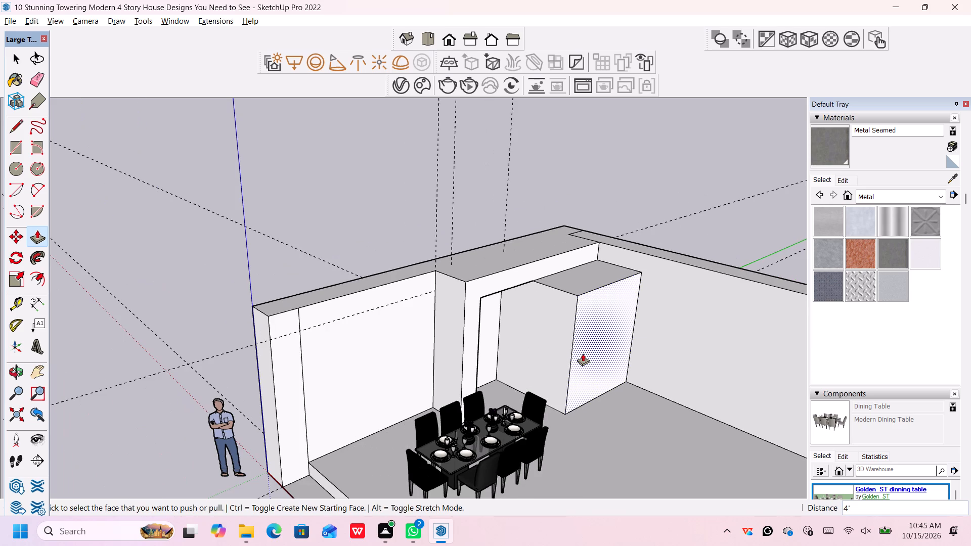
{"action": "scroll", "coordinate": [566, 349], "scroll_direction": "up", "scroll_amount": 5}
{"action": "scroll", "coordinate": [543, 351], "scroll_direction": "down", "scroll_amount": 1}
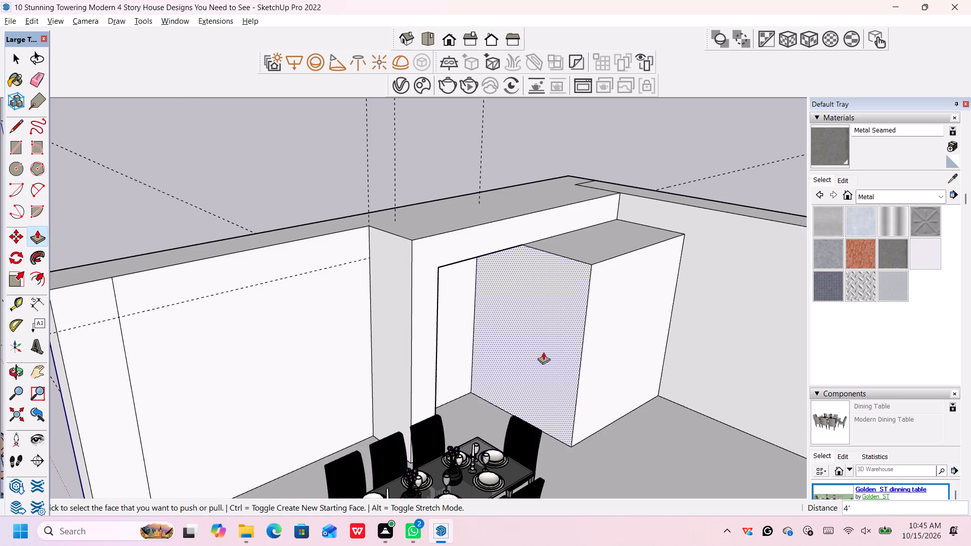
{"action": "scroll", "coordinate": [545, 352], "scroll_direction": "down", "scroll_amount": 2}
{"action": "middle_click_drag", "start_coordinate": [548, 354], "coordinate": [600, 291]}
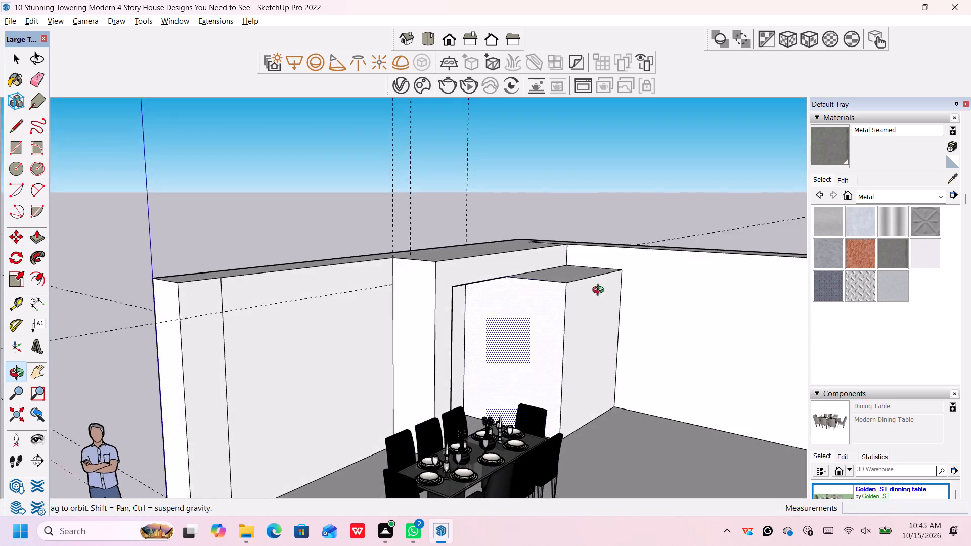
{"action": "middle_click_drag", "start_coordinate": [600, 291], "coordinate": [605, 284]}
{"action": "scroll", "coordinate": [595, 293], "scroll_direction": "down", "scroll_amount": 5}
{"action": "middle_click_drag", "start_coordinate": [553, 330], "coordinate": [604, 328]}
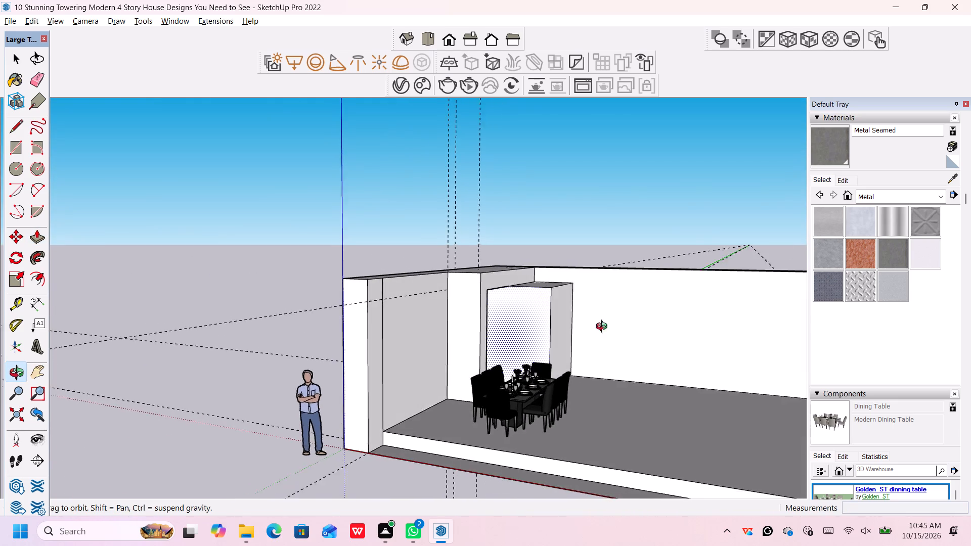
{"action": "middle_click_drag", "start_coordinate": [604, 328], "coordinate": [615, 328]}
{"action": "middle_click_drag", "start_coordinate": [615, 328], "coordinate": [624, 325]}
{"action": "scroll", "coordinate": [549, 334], "scroll_direction": "up", "scroll_amount": 5}
{"action": "middle_click_drag", "start_coordinate": [505, 354], "coordinate": [532, 350]}
{"action": "left_click", "coordinate": [519, 322]}
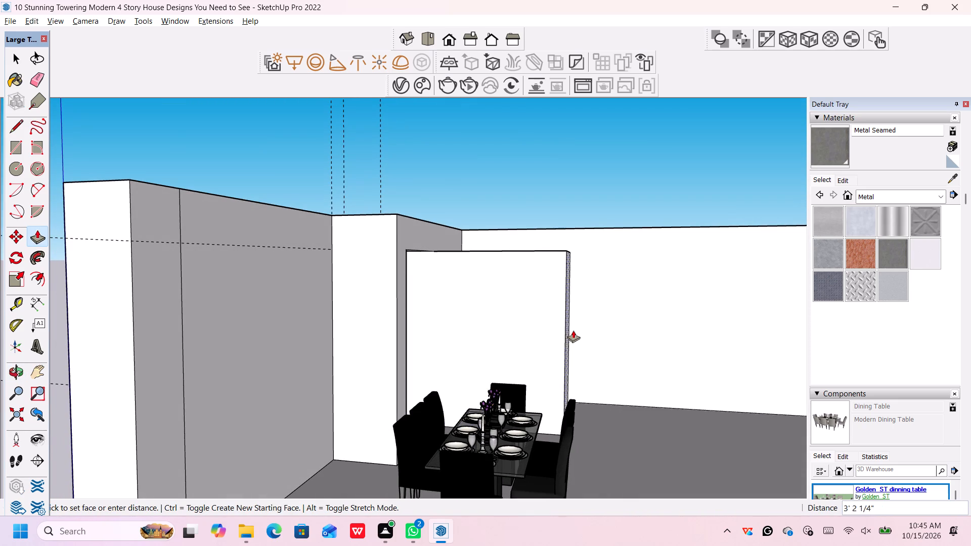
{"action": "scroll", "coordinate": [581, 330], "scroll_direction": "down", "scroll_amount": 1}
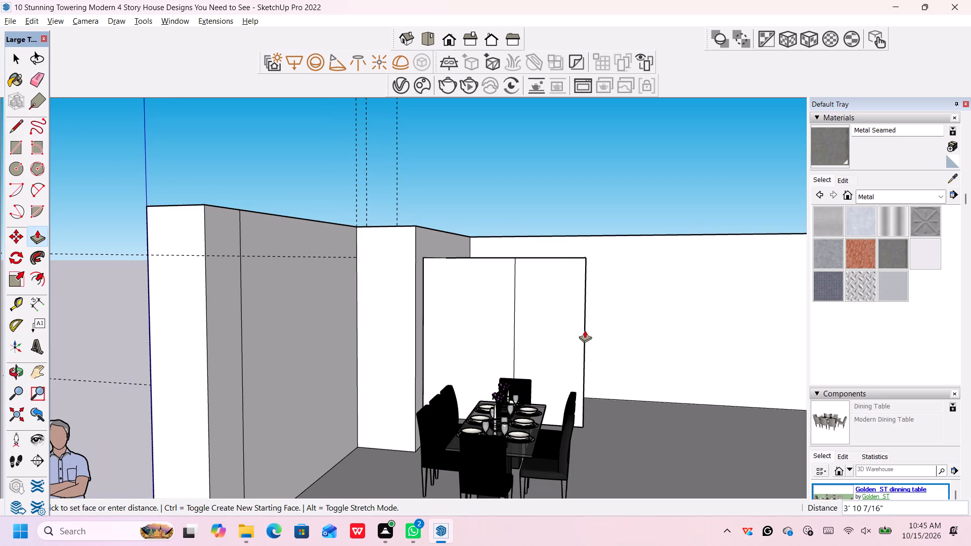
{"action": "key", "text": "4"}
{"action": "key", "text": "apostrophe"}
{"action": "key", "text": "Return"}
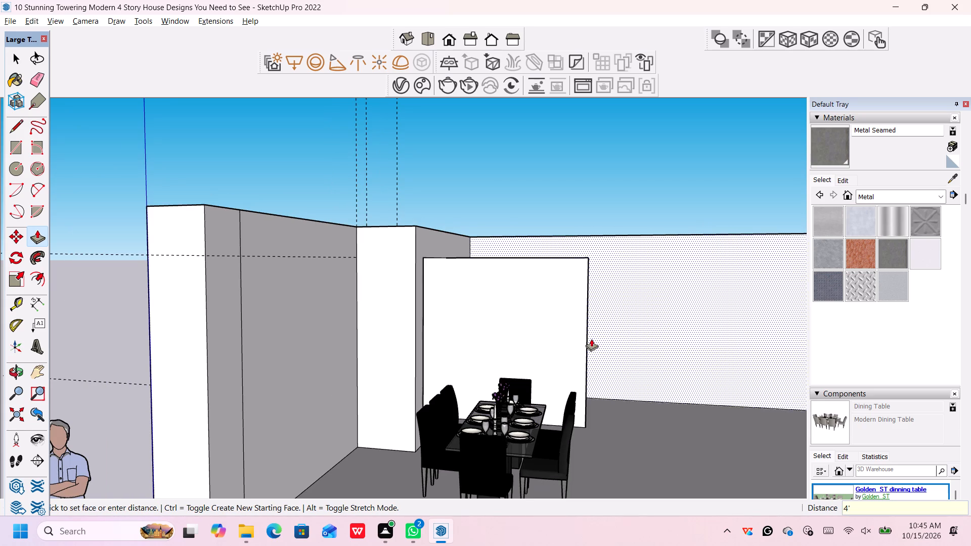
{"action": "scroll", "coordinate": [591, 339], "scroll_direction": "down", "scroll_amount": 1}
{"action": "scroll", "coordinate": [584, 350], "scroll_direction": "up", "scroll_amount": 1}
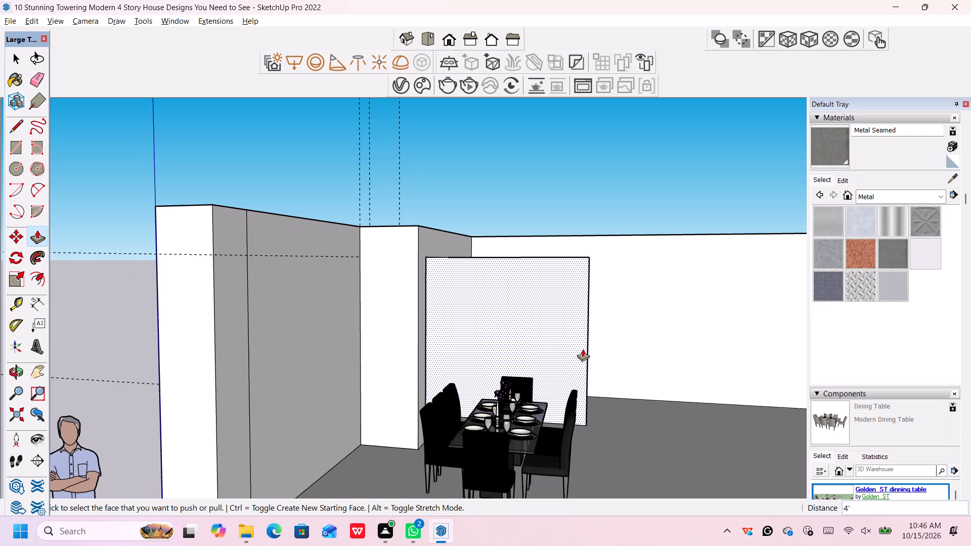
{"action": "key", "text": "space"}
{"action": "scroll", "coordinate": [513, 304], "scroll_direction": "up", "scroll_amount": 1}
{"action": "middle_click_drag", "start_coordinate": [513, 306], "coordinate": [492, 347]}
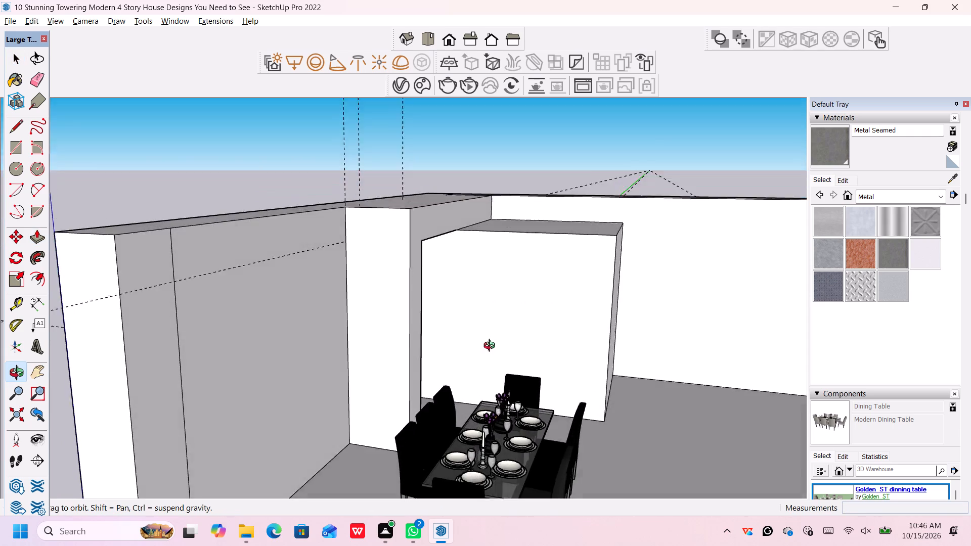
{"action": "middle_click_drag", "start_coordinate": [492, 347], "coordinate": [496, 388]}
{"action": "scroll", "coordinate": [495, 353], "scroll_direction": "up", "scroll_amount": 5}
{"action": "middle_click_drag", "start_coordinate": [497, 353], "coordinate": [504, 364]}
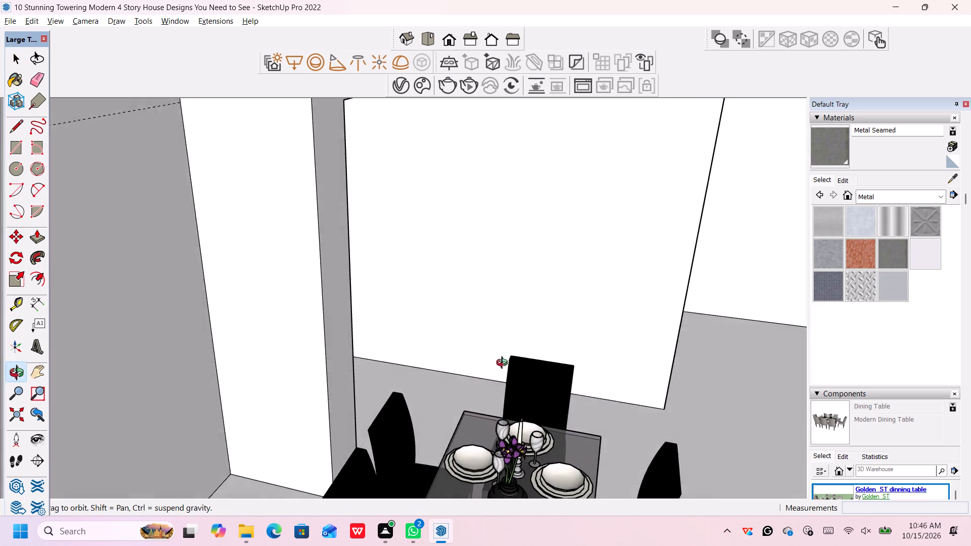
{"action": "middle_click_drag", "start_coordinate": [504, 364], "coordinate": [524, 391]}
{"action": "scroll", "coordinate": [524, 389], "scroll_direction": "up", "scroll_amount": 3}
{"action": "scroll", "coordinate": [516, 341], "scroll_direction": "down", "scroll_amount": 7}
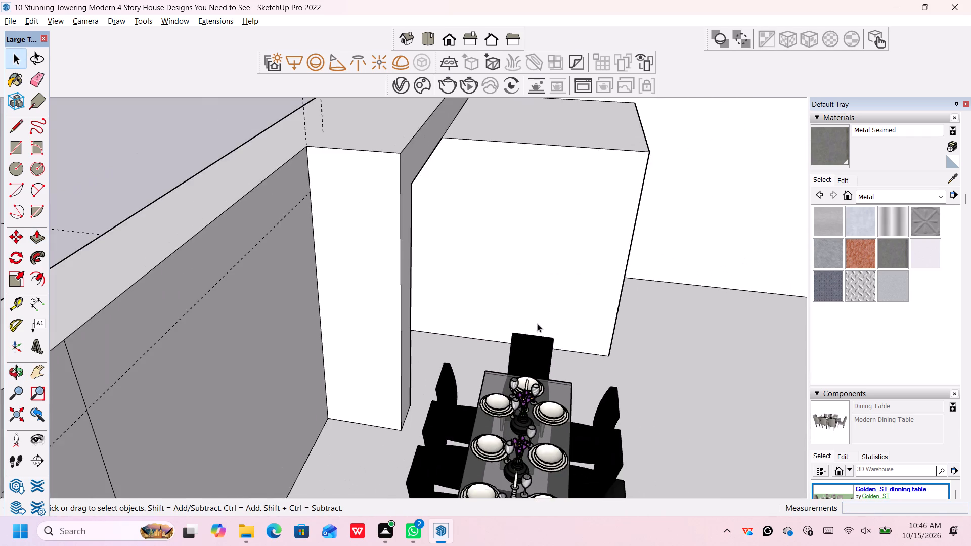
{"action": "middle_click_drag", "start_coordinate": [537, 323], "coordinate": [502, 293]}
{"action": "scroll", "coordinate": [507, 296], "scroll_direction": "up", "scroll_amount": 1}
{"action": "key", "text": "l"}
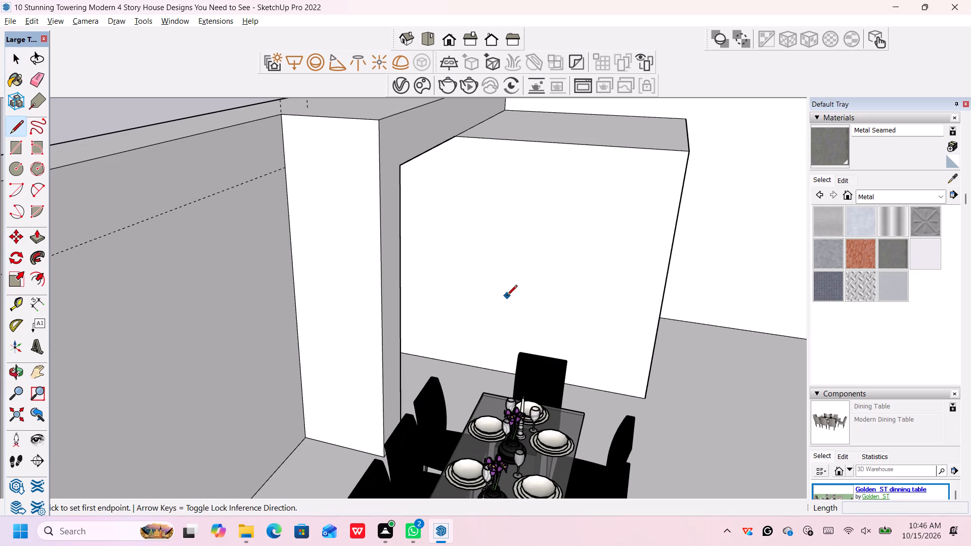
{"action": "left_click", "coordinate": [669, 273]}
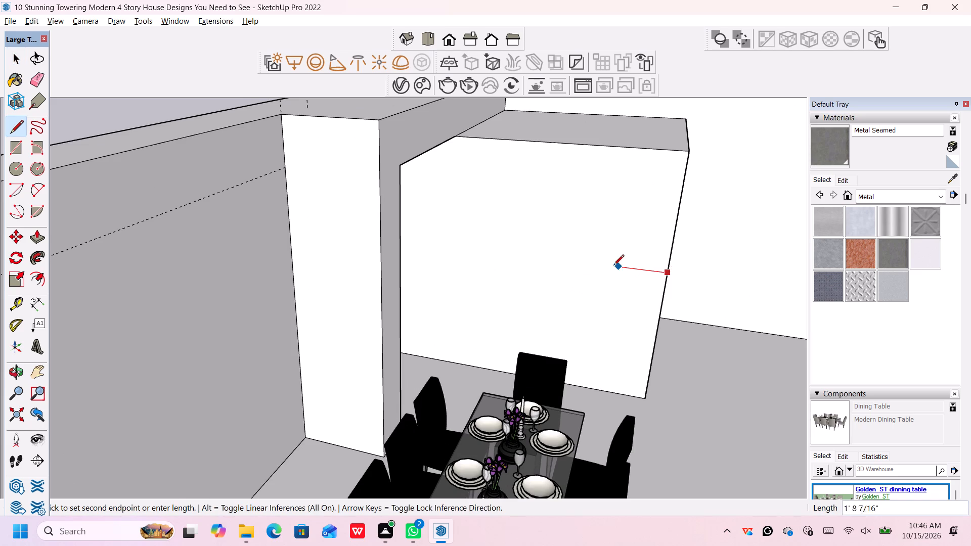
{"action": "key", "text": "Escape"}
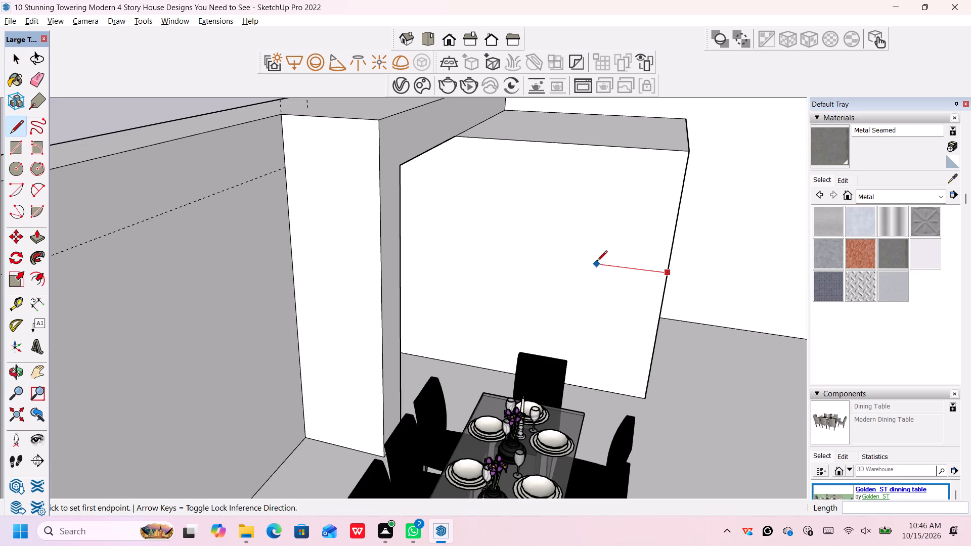
Place two vertical guides on the block's face behind the dining set, 3' in from its free edge and another 4' beyond.
{"action": "key", "text": "t"}
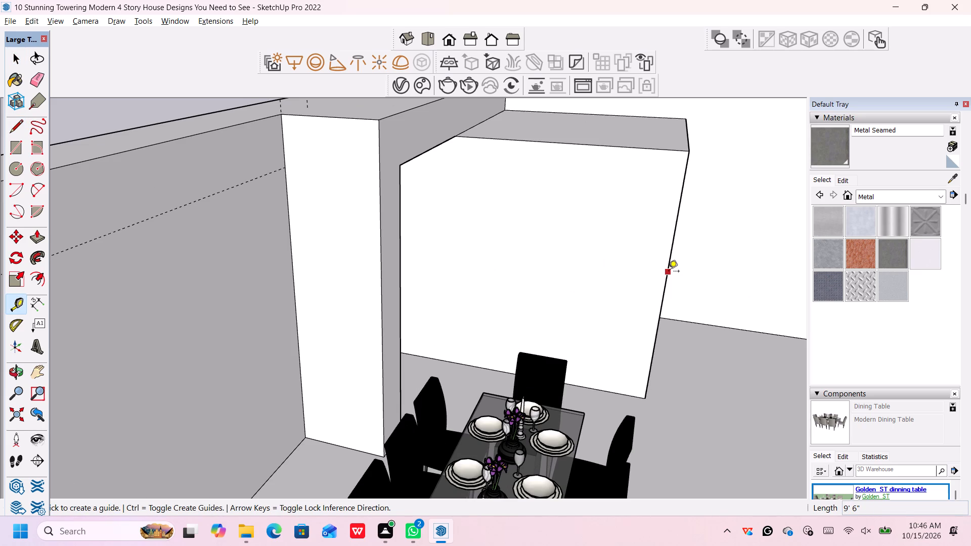
{"action": "left_click", "coordinate": [669, 272]}
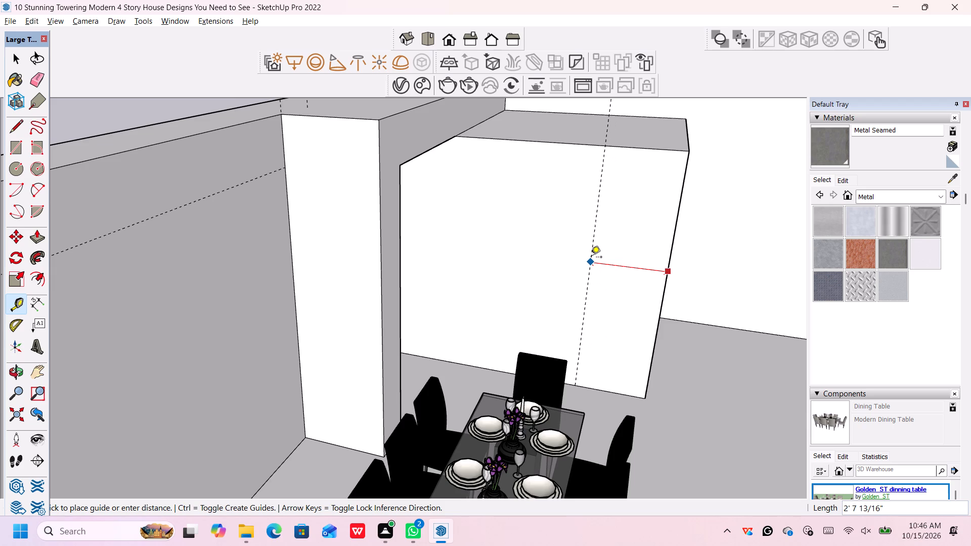
{"action": "key", "text": "3"}
{"action": "key", "text": "apostrophe"}
{"action": "key", "text": "Return"}
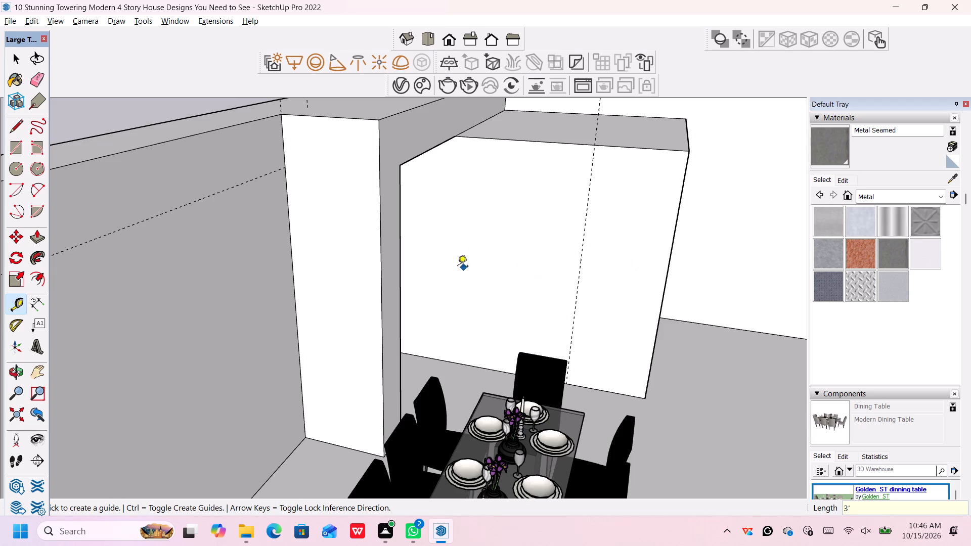
{"action": "left_click", "coordinate": [585, 241]}
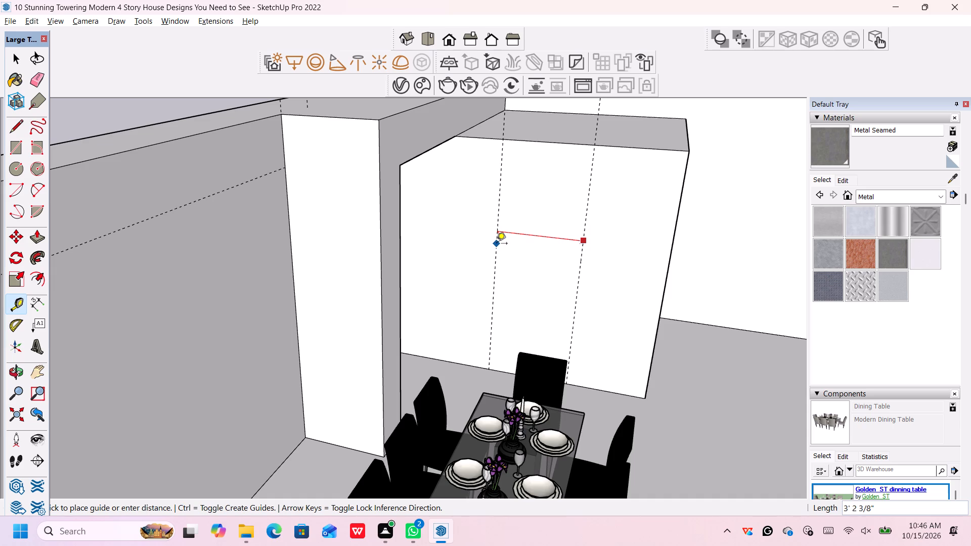
{"action": "type", "text": "4'"}
{"action": "key", "text": "Return"}
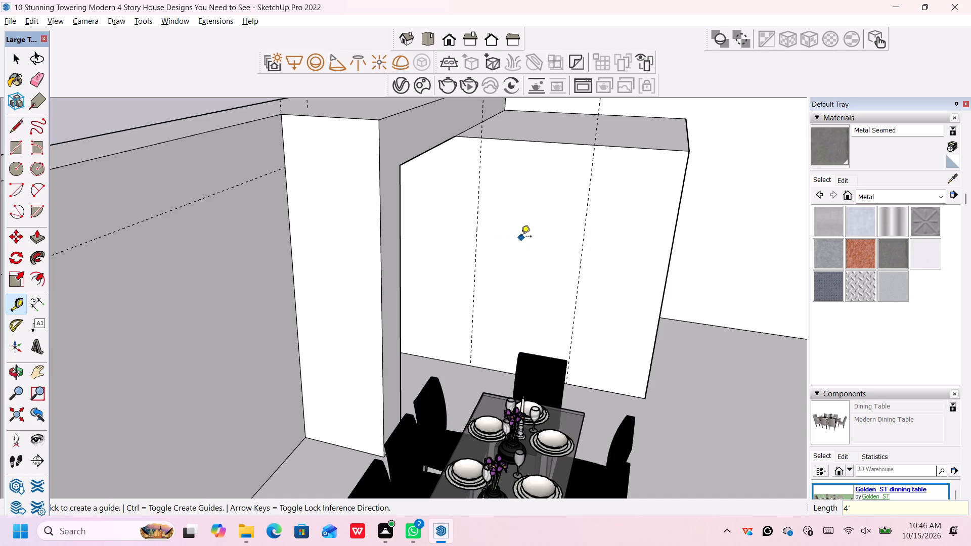
Place a horizontal guide 3' below the top edge of the block's face.
{"action": "scroll", "coordinate": [521, 237], "scroll_direction": "down", "scroll_amount": 5}
{"action": "scroll", "coordinate": [521, 242], "scroll_direction": "up", "scroll_amount": 1}
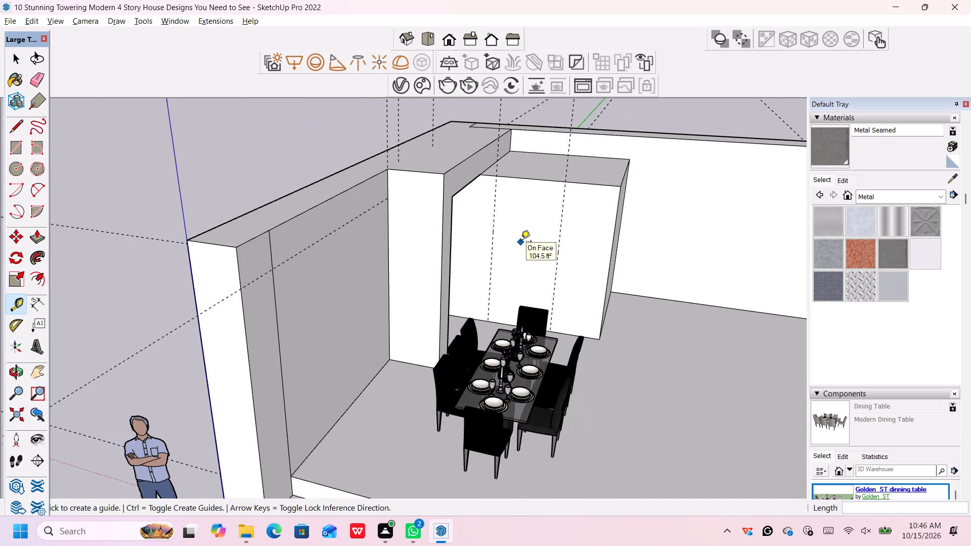
{"action": "left_click", "coordinate": [541, 174]}
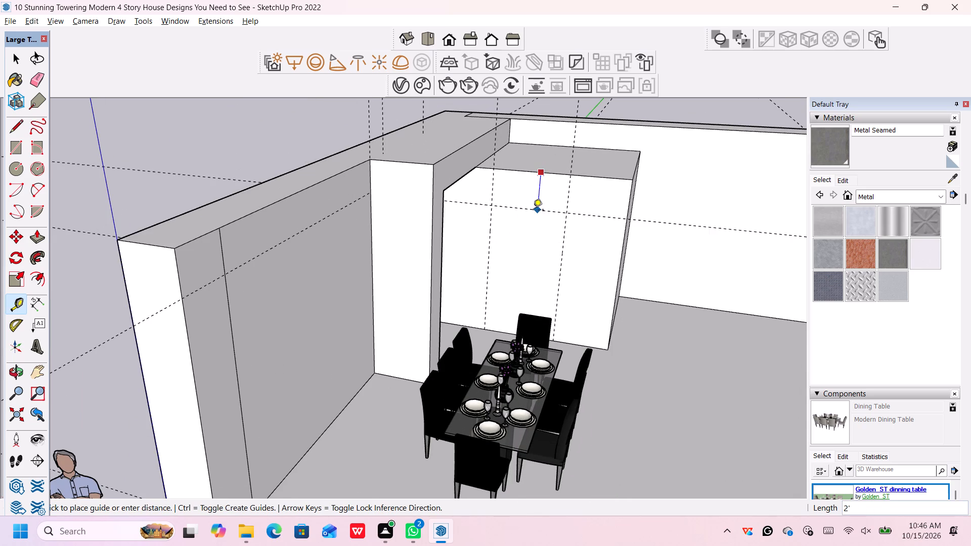
{"action": "type", "text": "3'"}
{"action": "key", "text": "Return"}
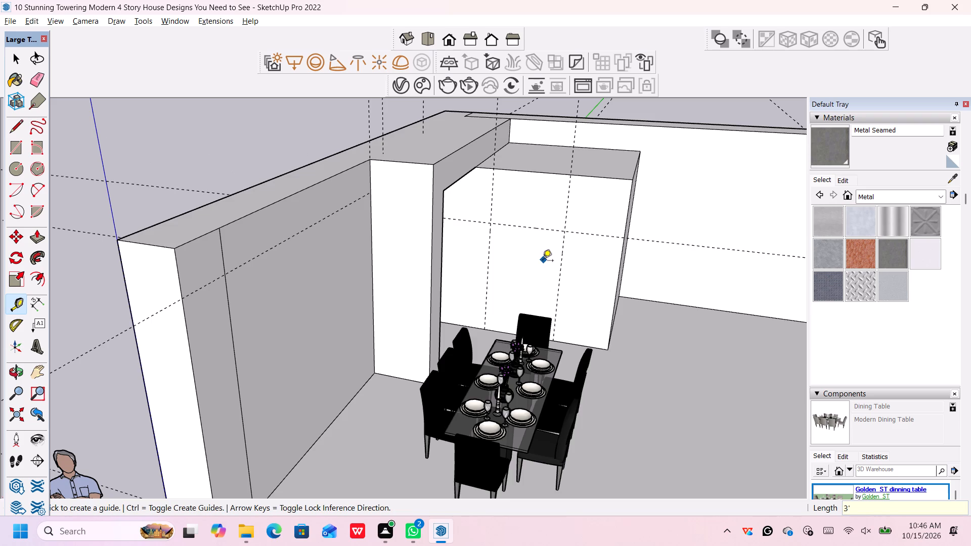
{"action": "key", "text": "space"}
Draw a doorway outline 4' wide and 6'6" high along the guides, from the floor up, across and back down.
{"action": "scroll", "coordinate": [494, 294], "scroll_direction": "up", "scroll_amount": 1}
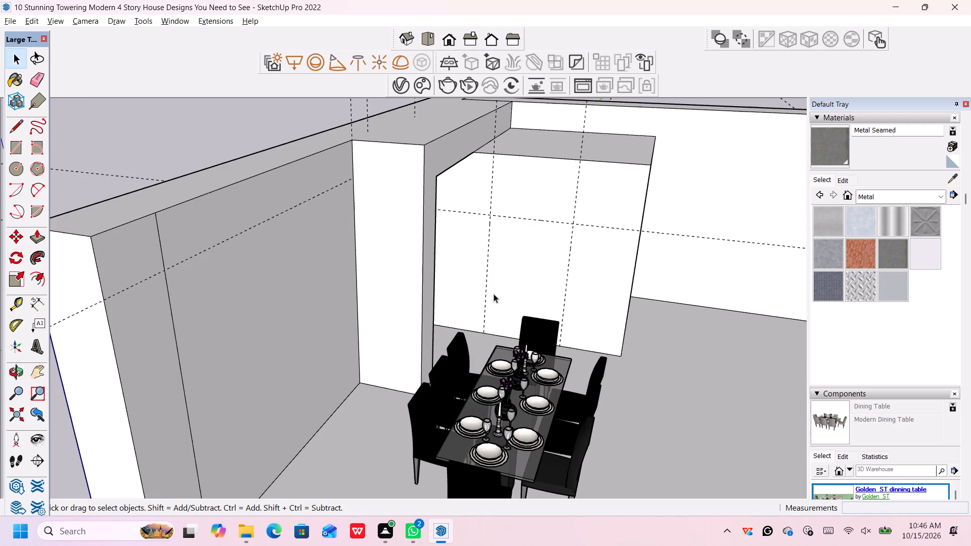
{"action": "middle_click_drag", "start_coordinate": [496, 301], "coordinate": [502, 231]}
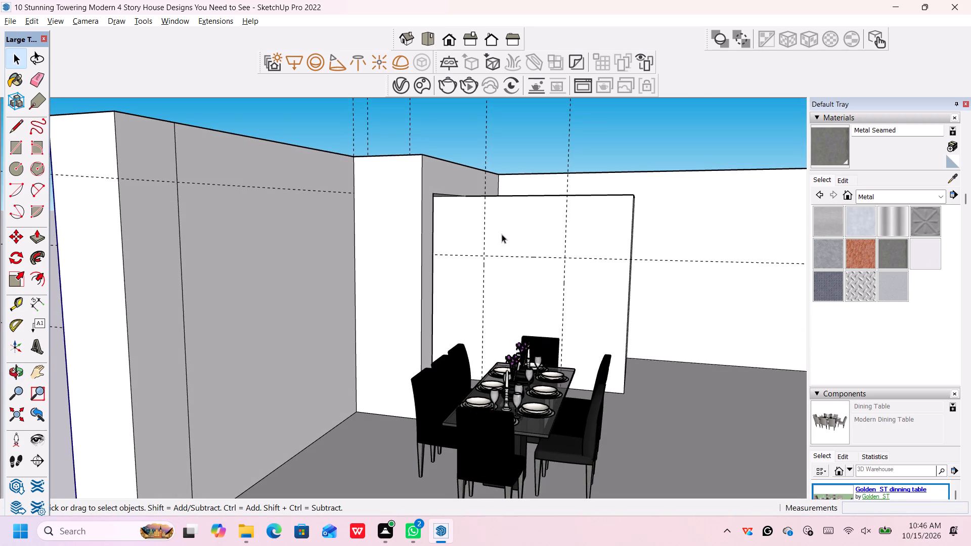
{"action": "scroll", "coordinate": [501, 238], "scroll_direction": "down", "scroll_amount": 2}
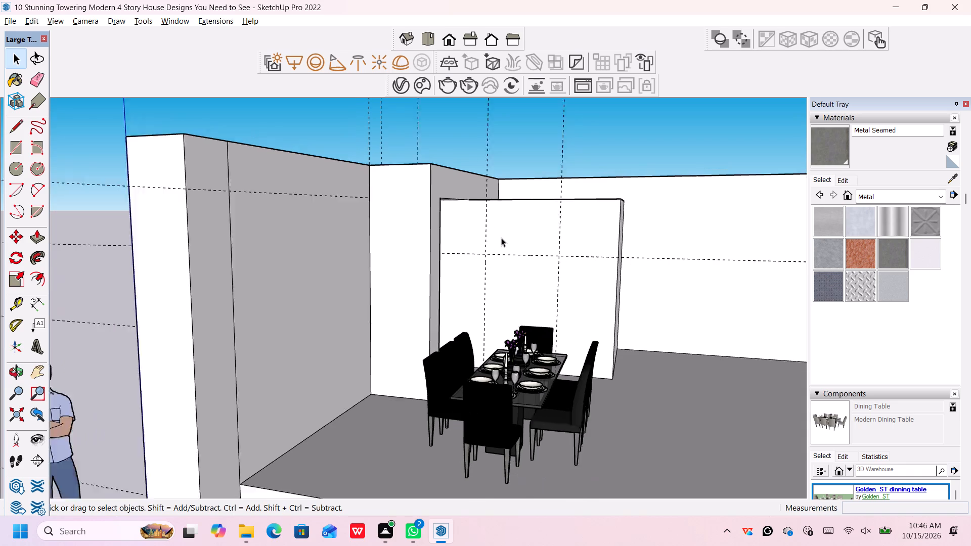
{"action": "scroll", "coordinate": [501, 238], "scroll_direction": "down", "scroll_amount": 1}
{"action": "middle_click_drag", "start_coordinate": [512, 252], "coordinate": [515, 327]}
{"action": "scroll", "coordinate": [515, 324], "scroll_direction": "up", "scroll_amount": 5}
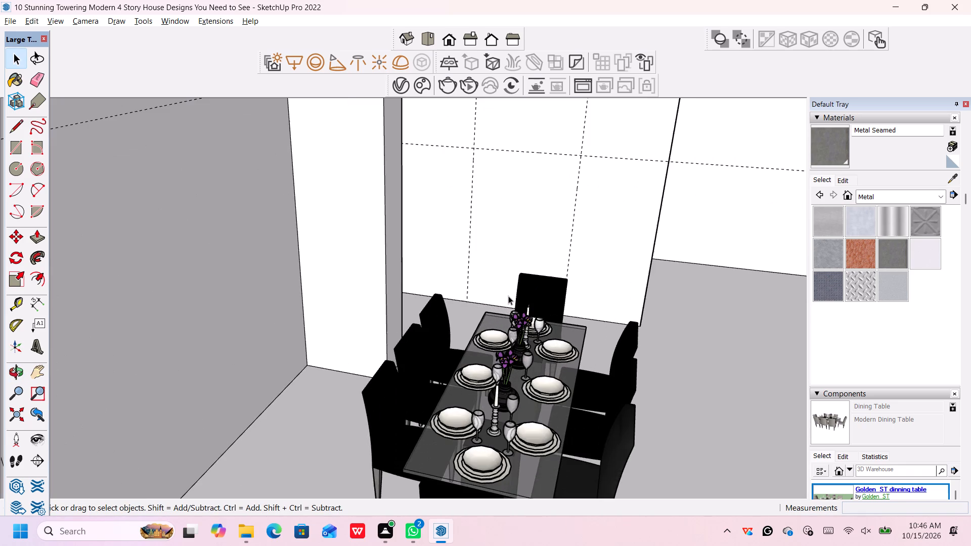
{"action": "middle_click_drag", "start_coordinate": [506, 294], "coordinate": [514, 322]}
{"action": "key", "text": "l"}
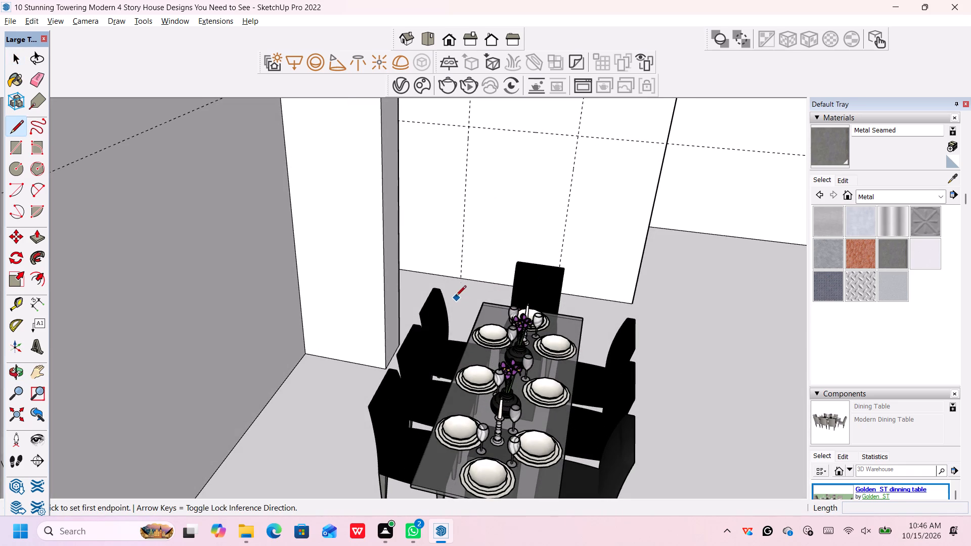
{"action": "left_click", "coordinate": [461, 279]}
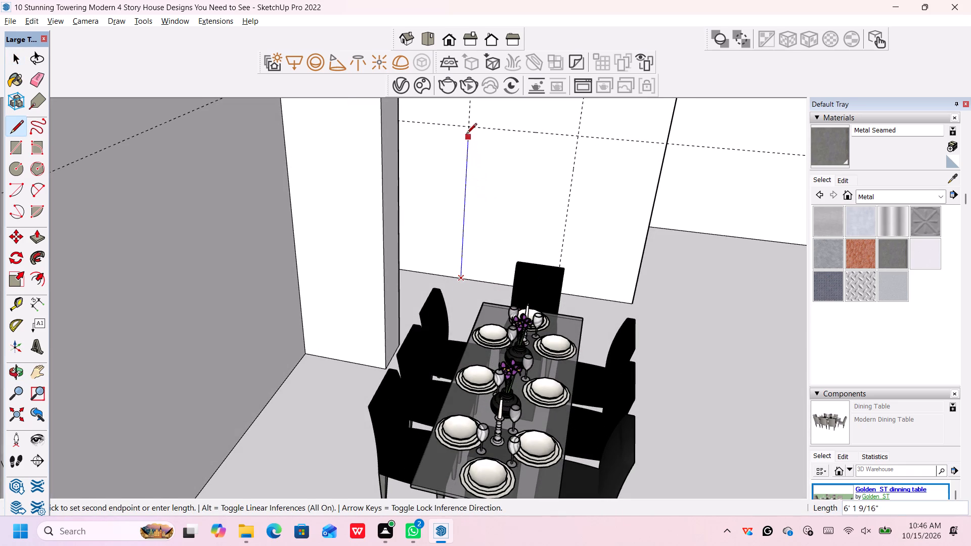
{"action": "left_click", "coordinate": [467, 129]}
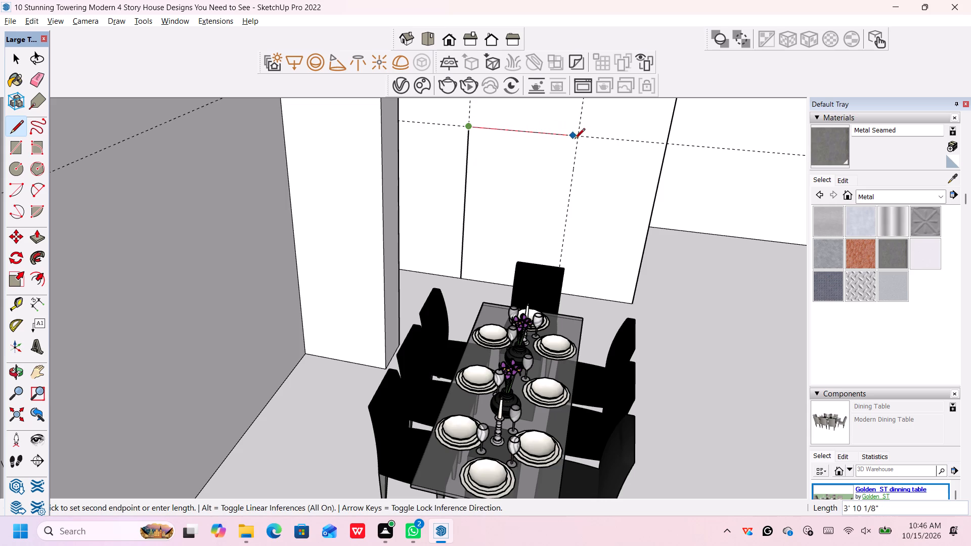
{"action": "left_click", "coordinate": [578, 137]}
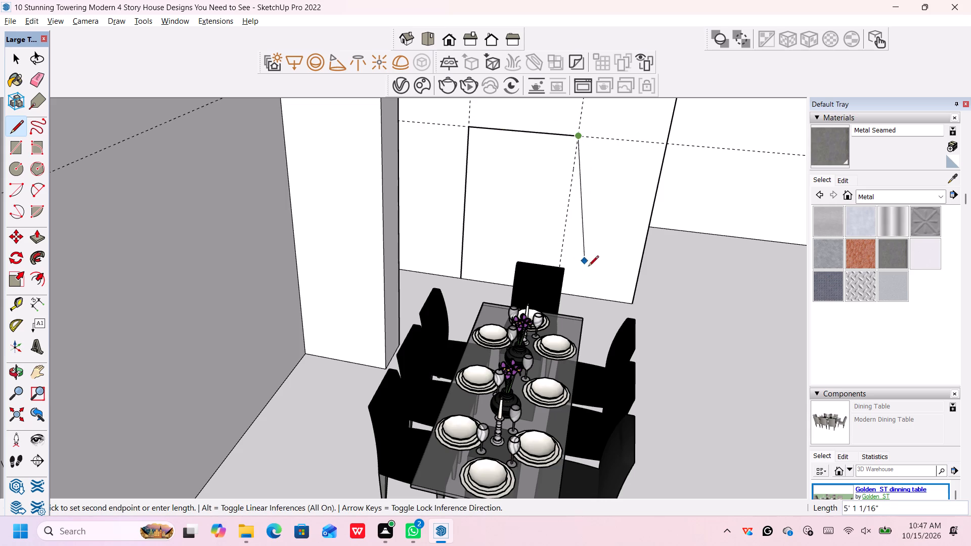
{"action": "middle_click_drag", "start_coordinate": [587, 270], "coordinate": [524, 265]}
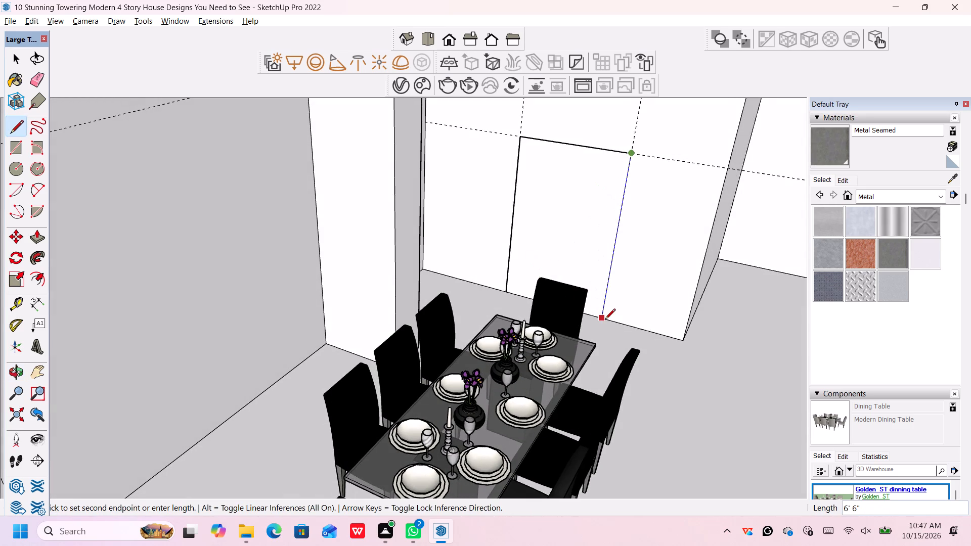
{"action": "left_click", "coordinate": [603, 318]}
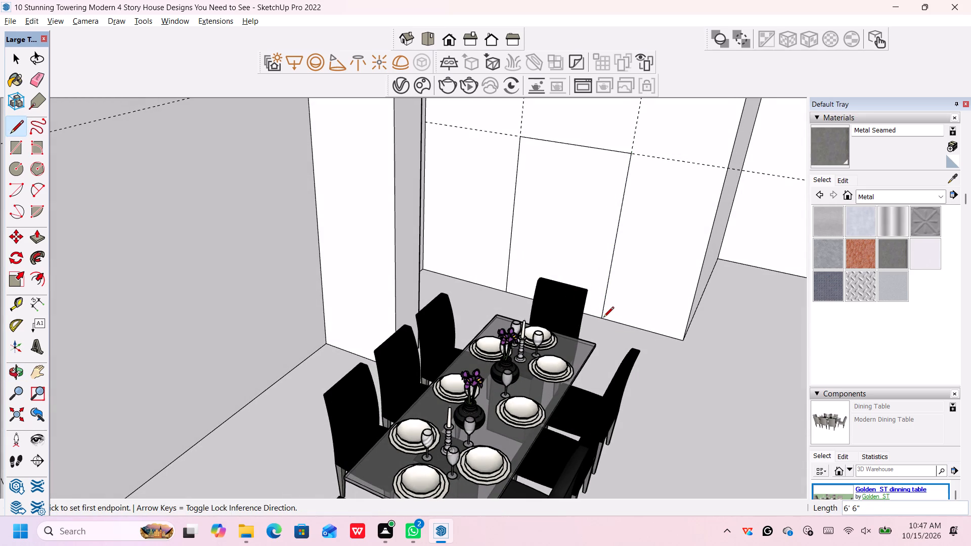
{"action": "key", "text": "Escape"}
{"action": "scroll", "coordinate": [581, 229], "scroll_direction": "down", "scroll_amount": 1}
{"action": "key", "text": "space"}
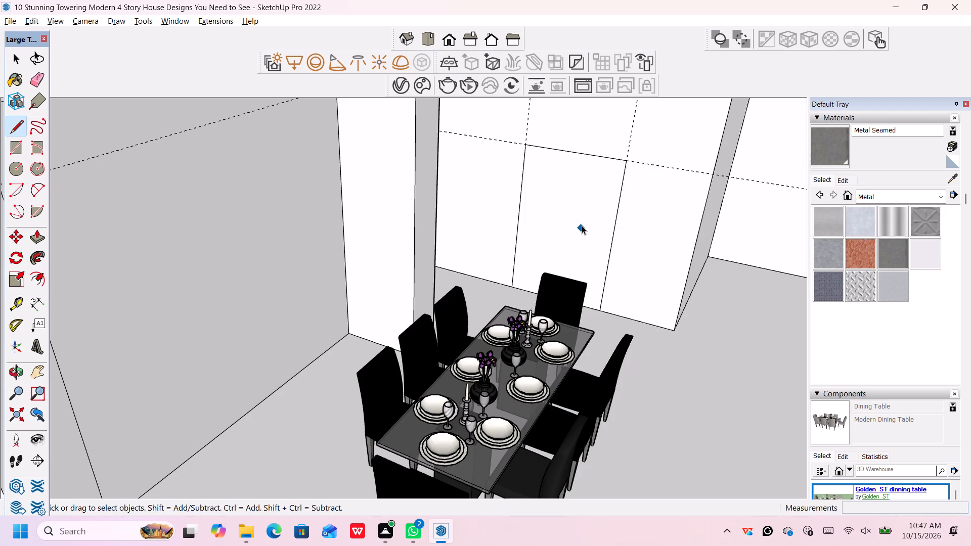
Push/Pull the doorway face 5' into the block to form a recessed opening.
{"action": "key", "text": "p"}
{"action": "left_click", "coordinate": [582, 226]}
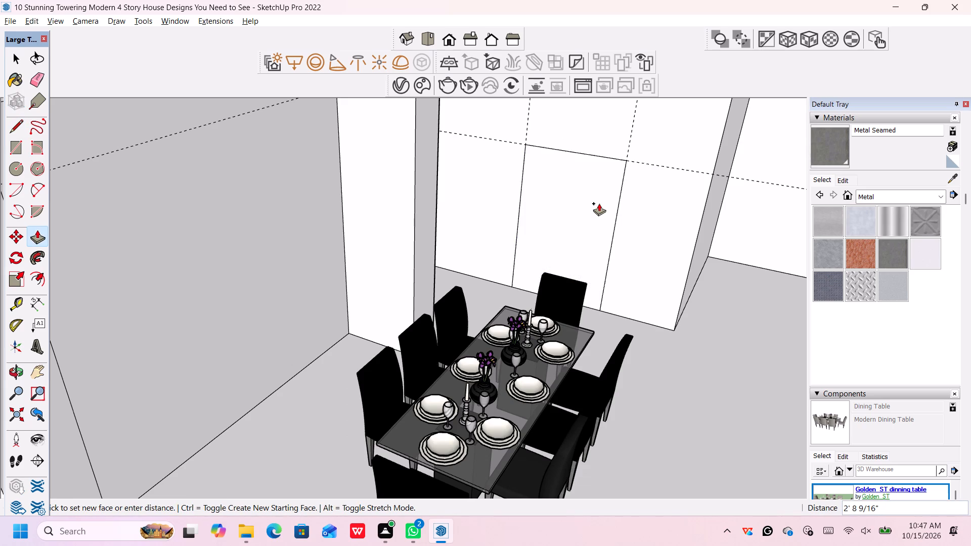
{"action": "scroll", "coordinate": [600, 192], "scroll_direction": "up", "scroll_amount": 1}
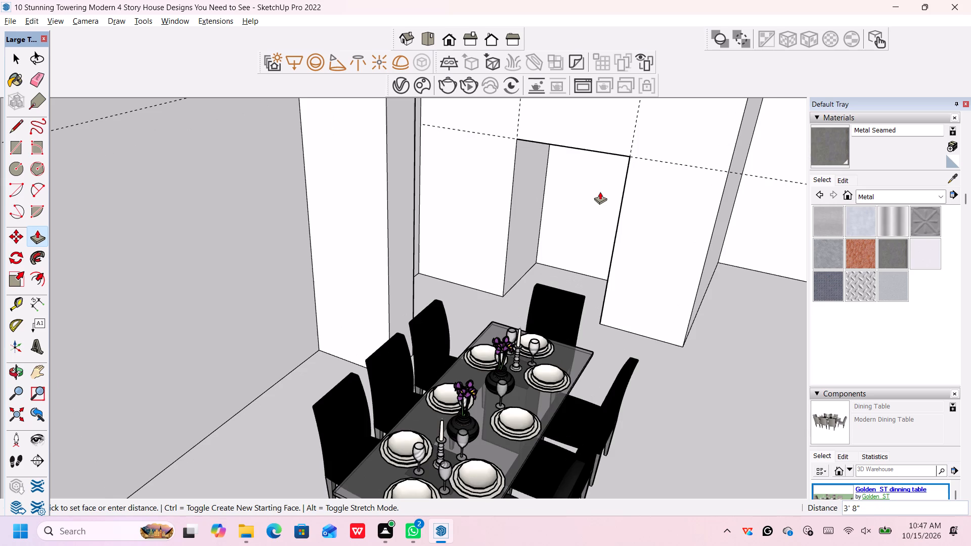
{"action": "scroll", "coordinate": [600, 192], "scroll_direction": "up", "scroll_amount": 1}
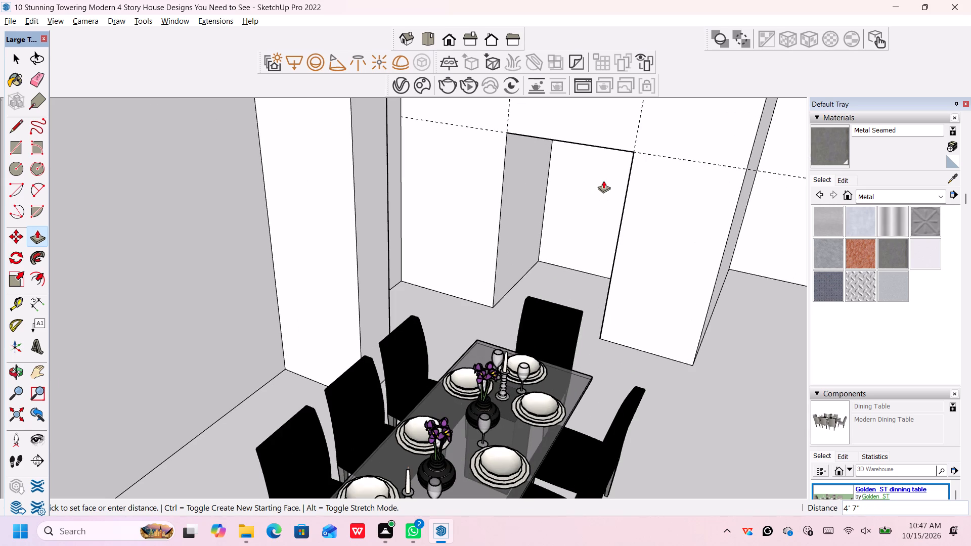
{"action": "type", "text": "5'"}
{"action": "key", "text": "Return"}
{"action": "scroll", "coordinate": [603, 187], "scroll_direction": "down", "scroll_amount": 9}
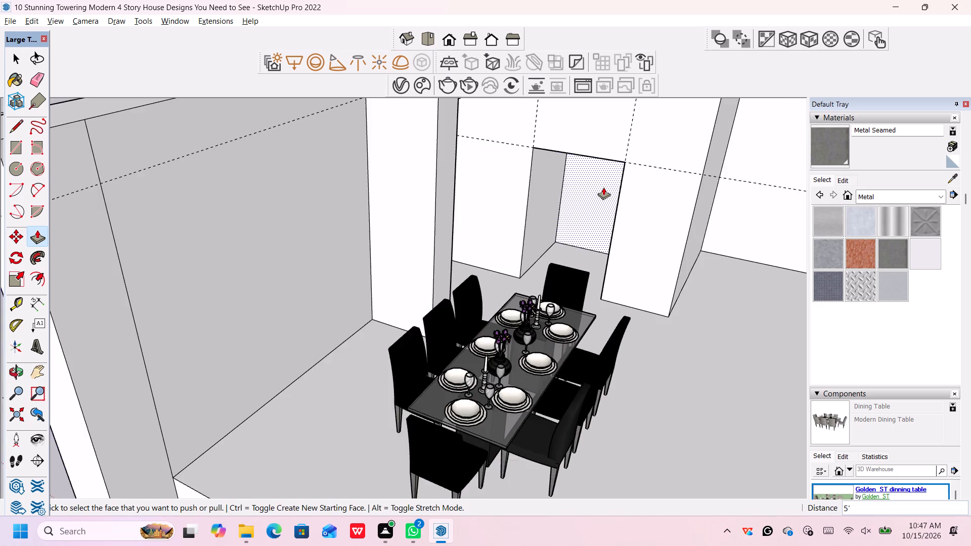
{"action": "scroll", "coordinate": [603, 187], "scroll_direction": "down", "scroll_amount": 7}
{"action": "scroll", "coordinate": [605, 197], "scroll_direction": "up", "scroll_amount": 4}
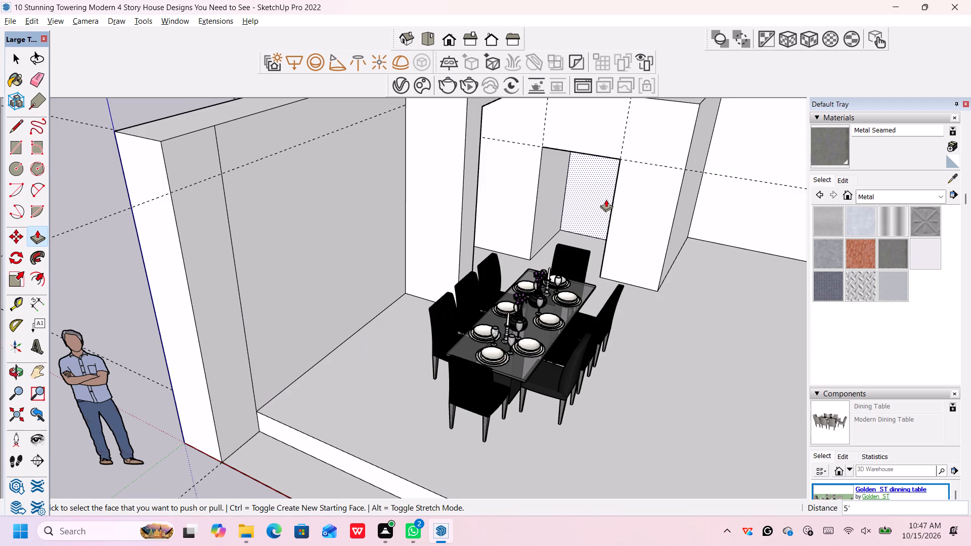
{"action": "key", "text": "space"}
Delete the vertical guides that extend above the wall and the doorway block.
{"action": "scroll", "coordinate": [606, 199], "scroll_direction": "down", "scroll_amount": 5}
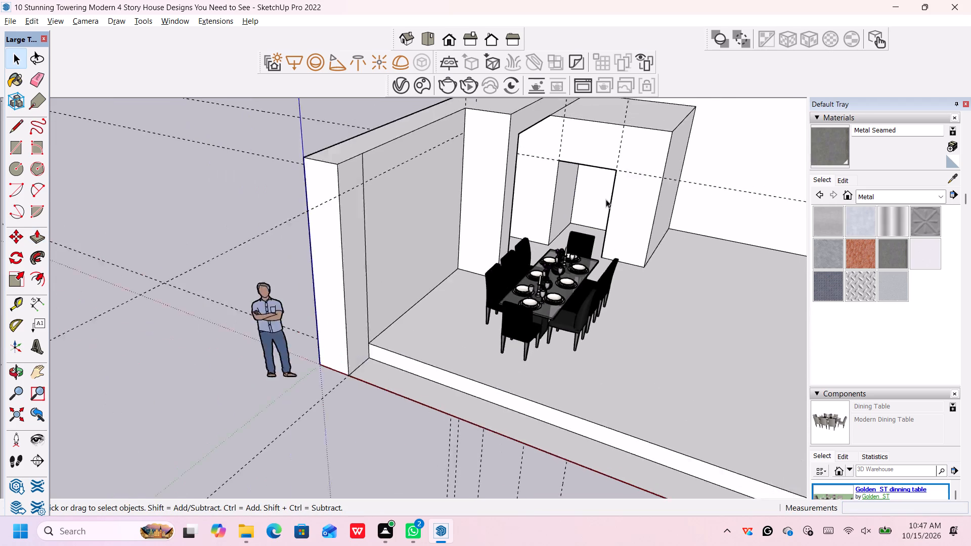
{"action": "scroll", "coordinate": [606, 199], "scroll_direction": "down", "scroll_amount": 6}
{"action": "middle_click_drag", "start_coordinate": [687, 270], "coordinate": [663, 252], "text": "shift"}
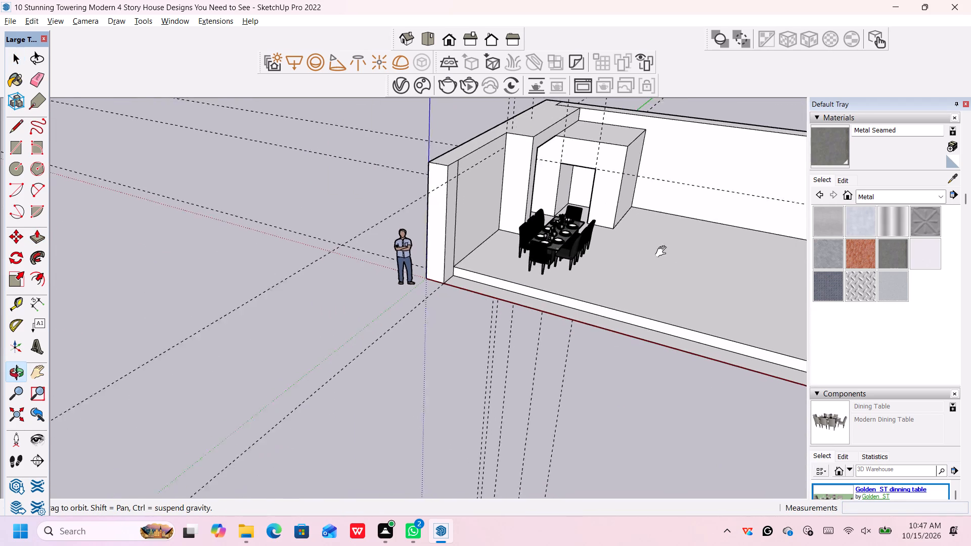
{"action": "middle_click_drag", "start_coordinate": [663, 252], "coordinate": [553, 301], "text": "shift"}
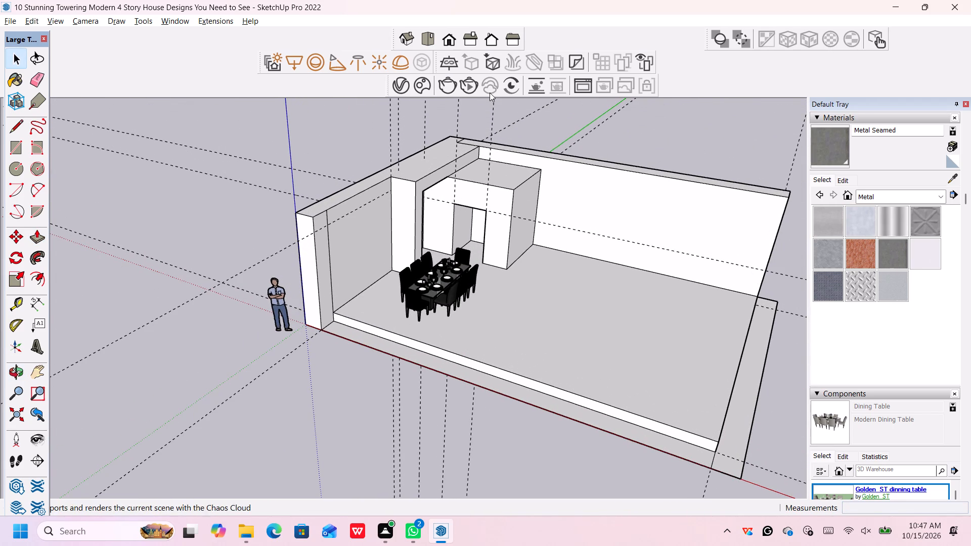
{"action": "left_click_drag", "start_coordinate": [513, 101], "coordinate": [372, 126]}
{"action": "key", "text": "Delete"}
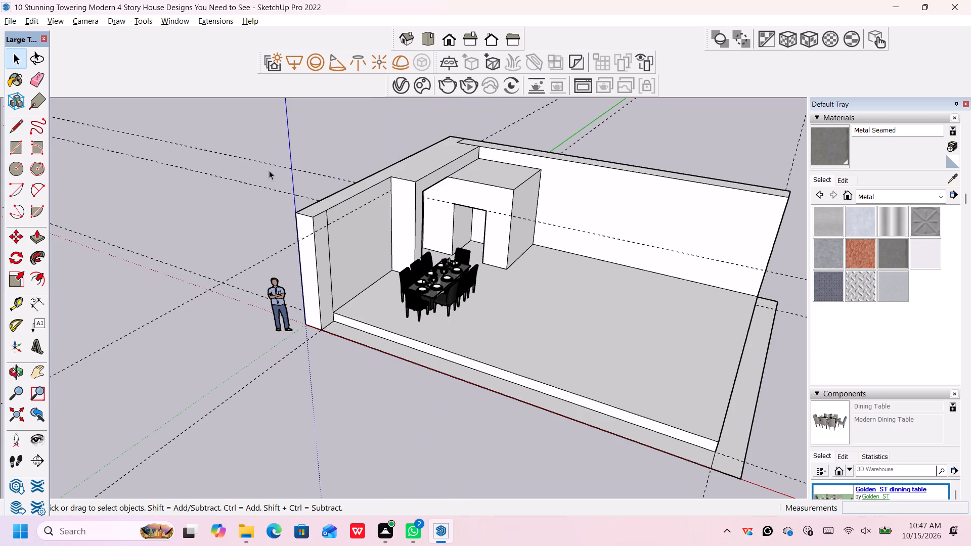
Delete all the remaining guides that cross the ground-floor model and extend beyond its walls.
{"action": "left_click_drag", "start_coordinate": [230, 140], "coordinate": [108, 323]}
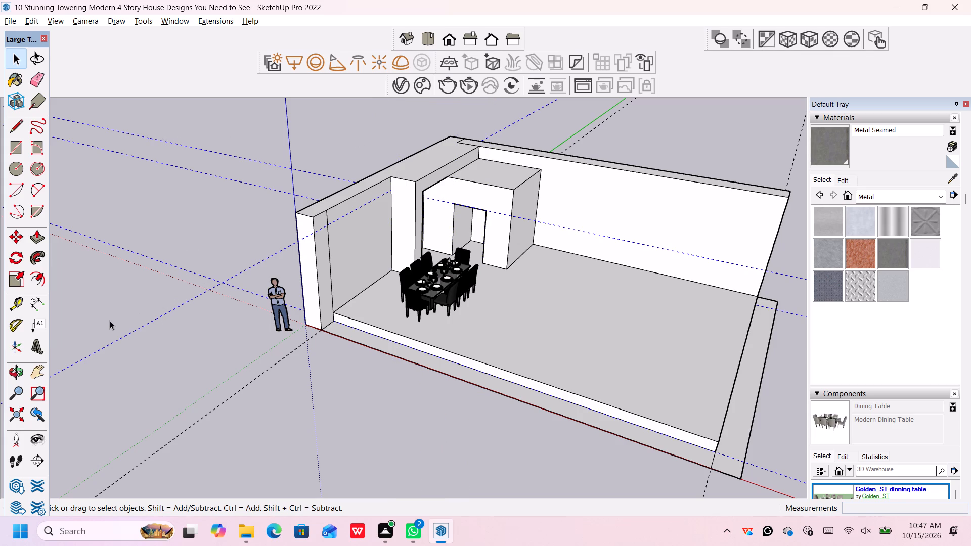
{"action": "key", "text": "Delete"}
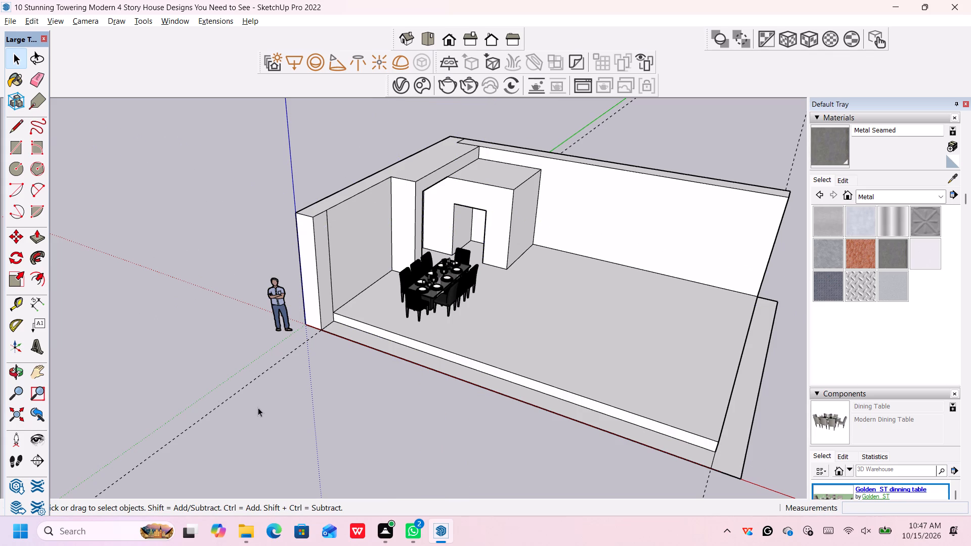
{"action": "left_click_drag", "start_coordinate": [258, 408], "coordinate": [223, 385]}
{"action": "key", "text": "Delete"}
{"action": "scroll", "coordinate": [264, 372], "scroll_direction": "down", "scroll_amount": 8}
{"action": "left_click_drag", "start_coordinate": [566, 472], "coordinate": [489, 482]}
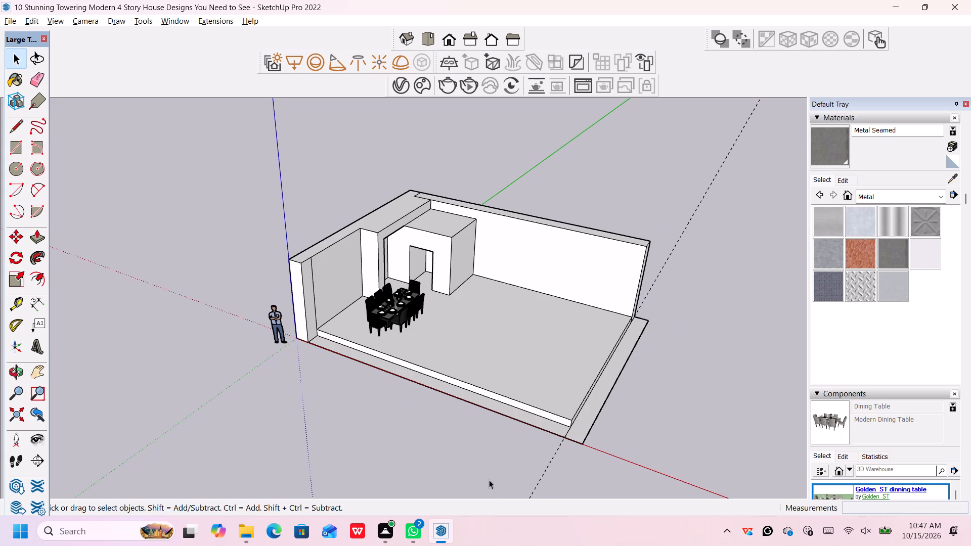
{"action": "left_click_drag", "start_coordinate": [559, 458], "coordinate": [527, 485]}
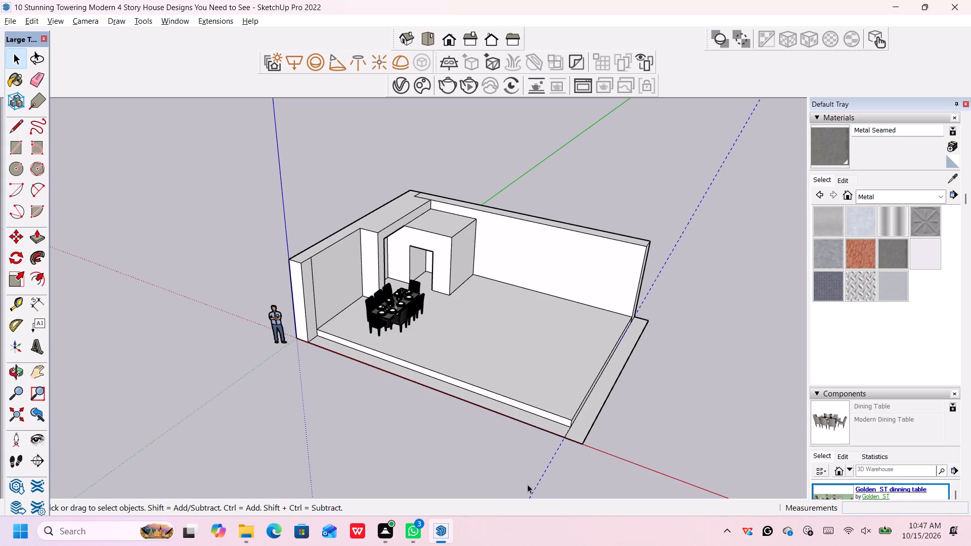
{"action": "key", "text": "Delete"}
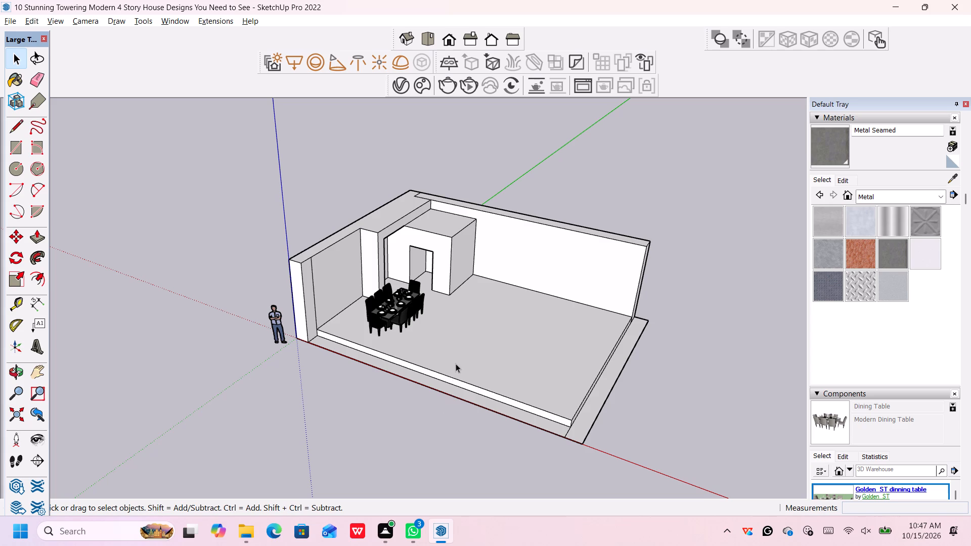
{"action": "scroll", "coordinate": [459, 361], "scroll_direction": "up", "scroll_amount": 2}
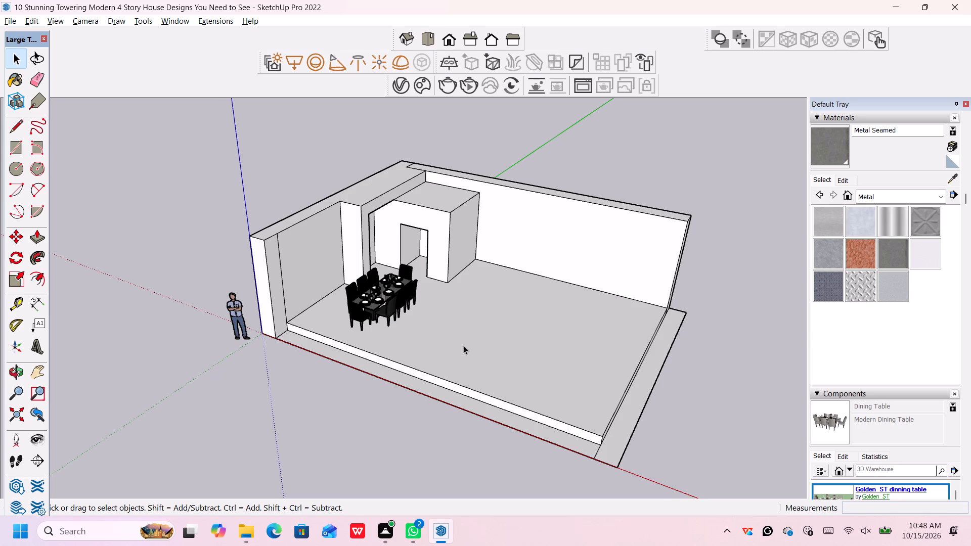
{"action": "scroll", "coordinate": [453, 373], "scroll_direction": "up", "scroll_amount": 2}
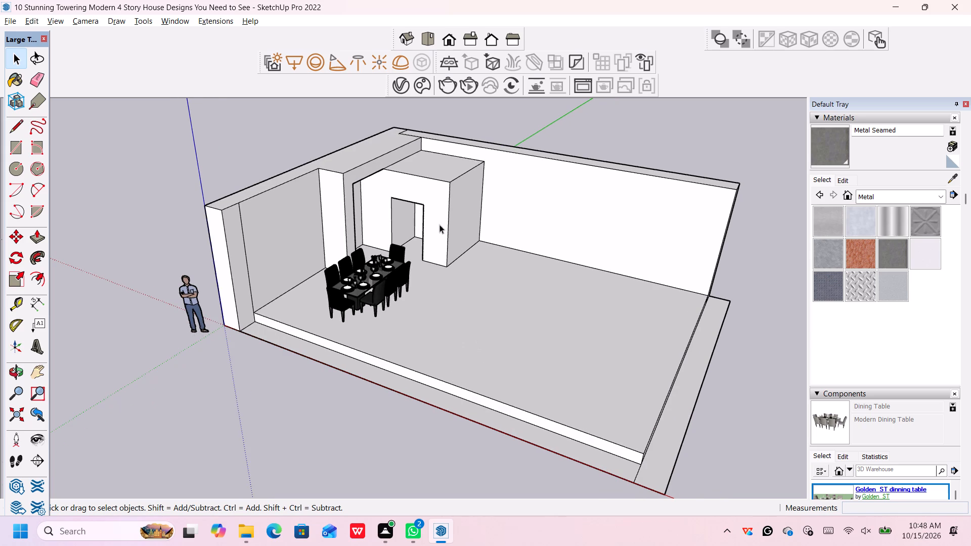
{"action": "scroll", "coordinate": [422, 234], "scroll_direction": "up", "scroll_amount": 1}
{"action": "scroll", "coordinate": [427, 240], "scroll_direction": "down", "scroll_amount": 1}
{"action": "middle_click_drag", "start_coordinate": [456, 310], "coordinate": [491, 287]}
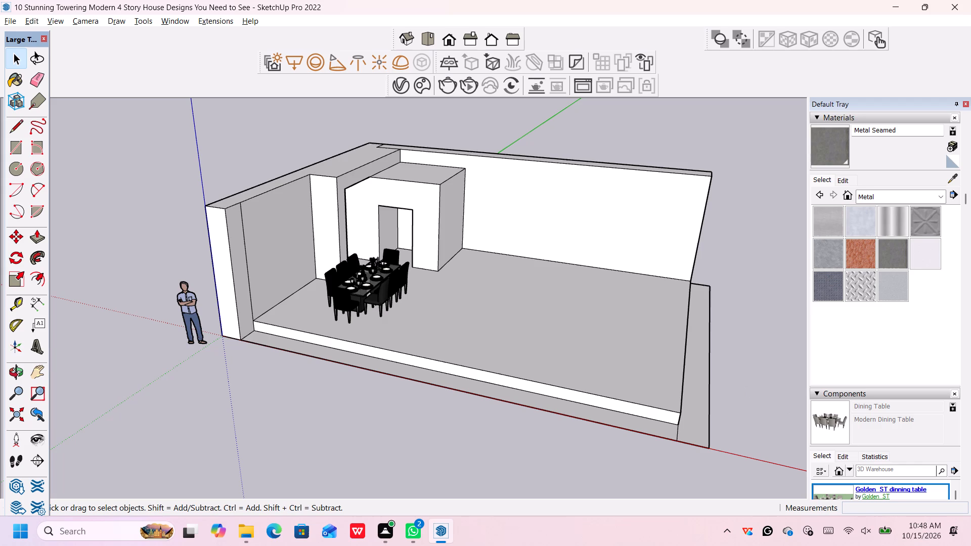
Search the 3D Warehouse components for "wooden door".
{"action": "scroll", "coordinate": [891, 471], "scroll_direction": "down", "scroll_amount": 2}
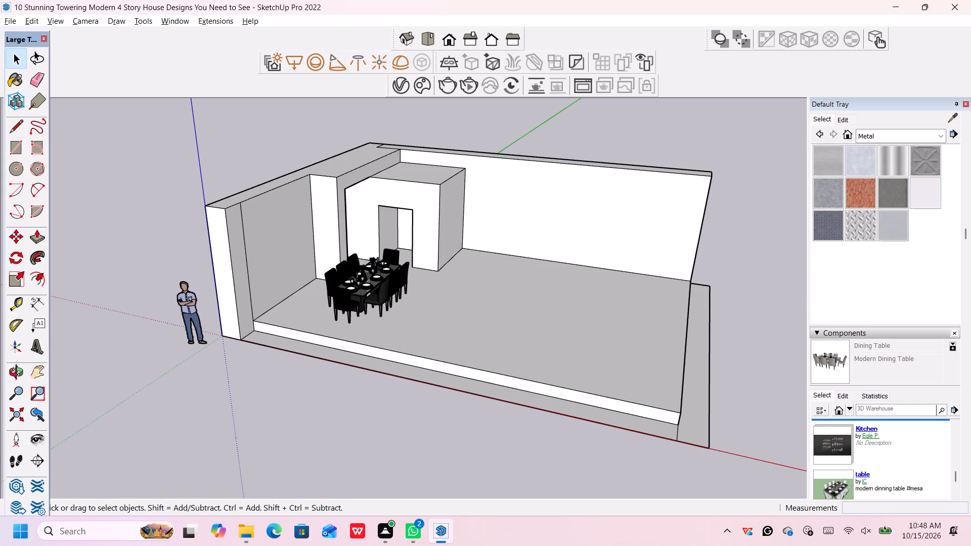
{"action": "left_click", "coordinate": [899, 411]}
{"action": "key", "text": "w"}
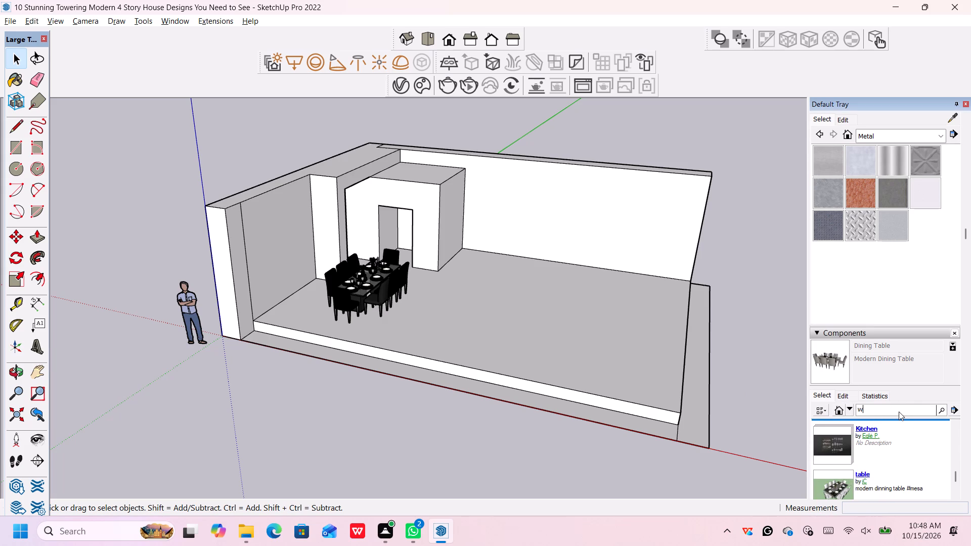
{"action": "type", "text": "oo"}
{"action": "type", "text": "den"}
{"action": "key", "text": "space"}
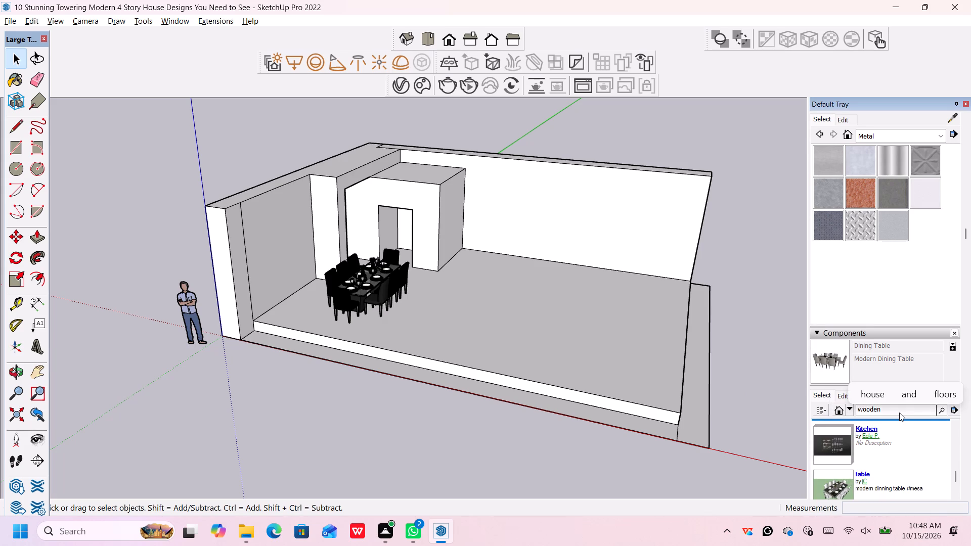
{"action": "type", "text": "door"}
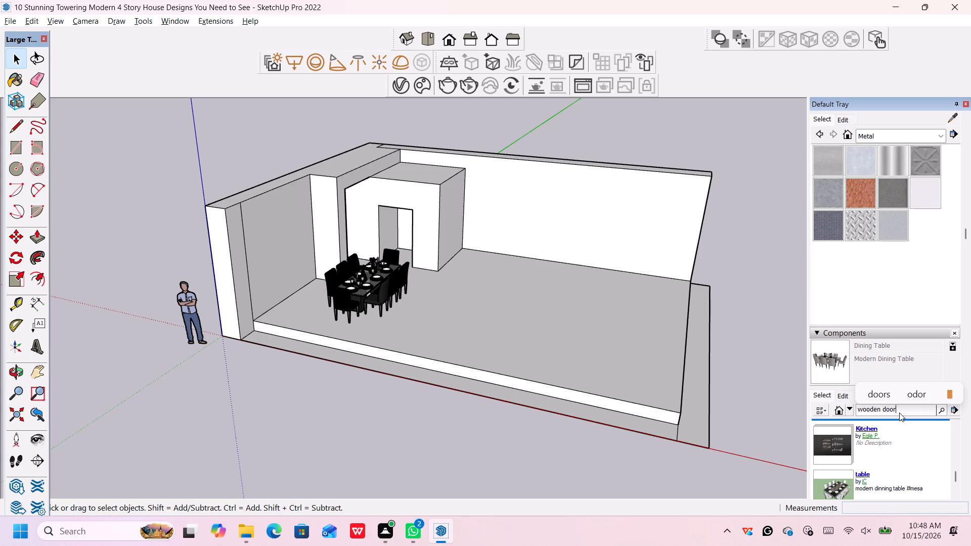
{"action": "key", "text": "Return"}
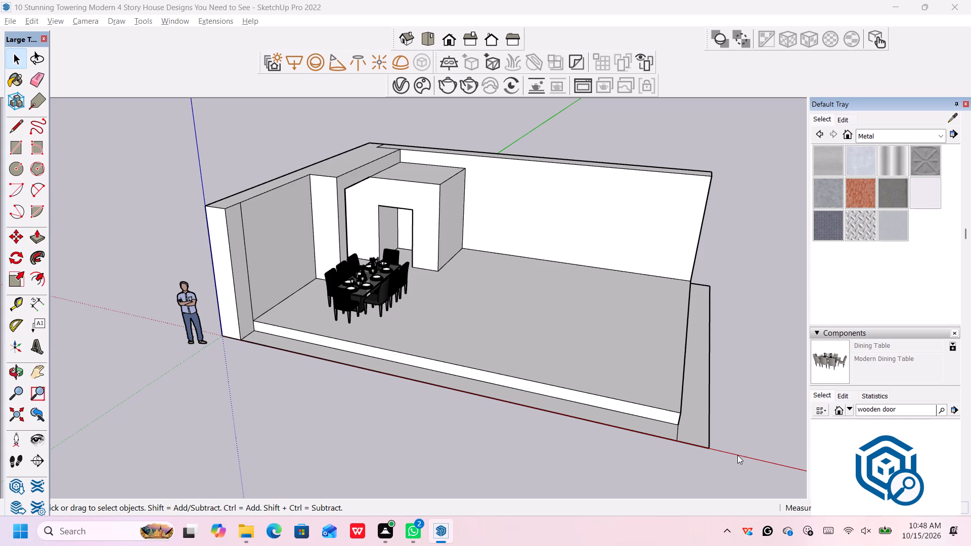
Look through the wooden door search results for a single-leaf door that suits the recessed doorway.
{"action": "scroll", "coordinate": [890, 455], "scroll_direction": "down", "scroll_amount": 8}
{"action": "scroll", "coordinate": [897, 468], "scroll_direction": "up", "scroll_amount": 2}
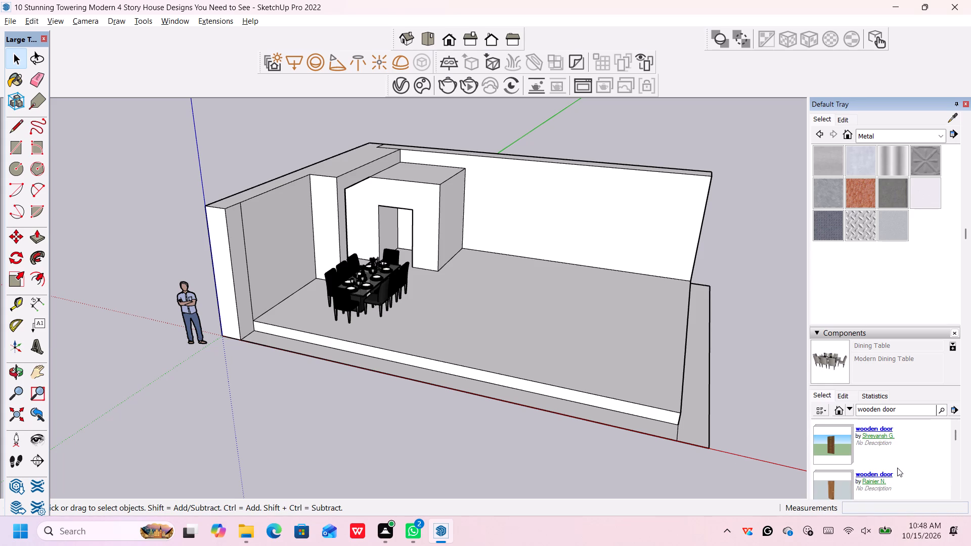
{"action": "scroll", "coordinate": [970, 356], "scroll_direction": "down", "scroll_amount": 1}
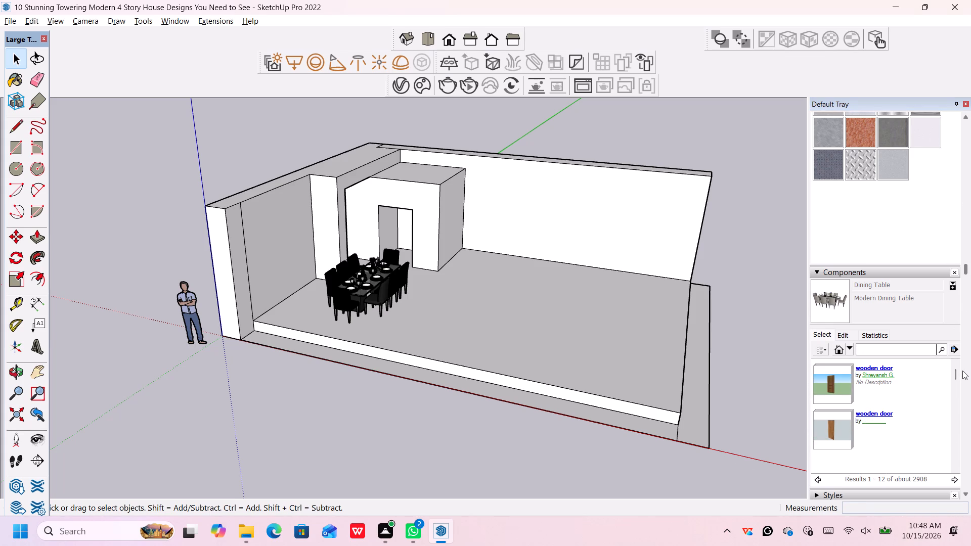
{"action": "scroll", "coordinate": [967, 367], "scroll_direction": "down", "scroll_amount": 1}
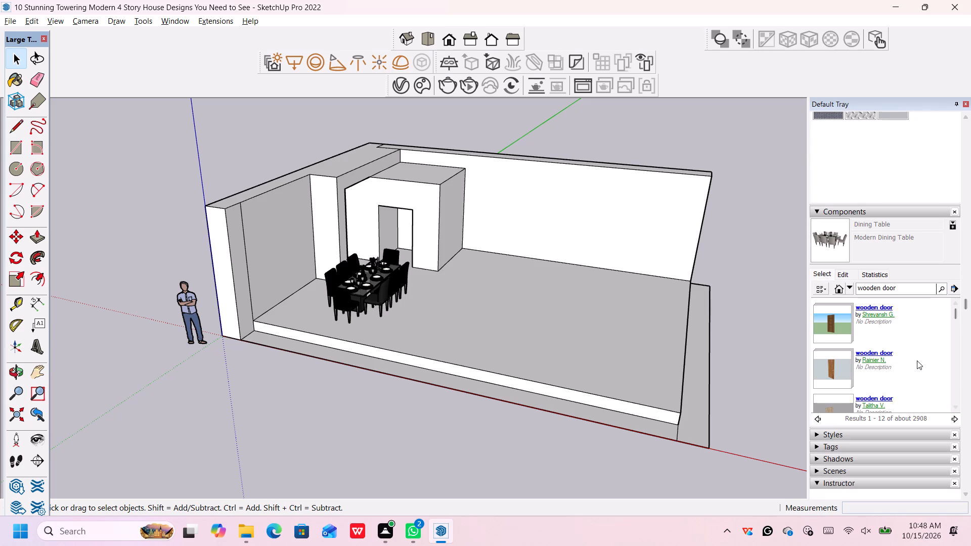
{"action": "scroll", "coordinate": [916, 360], "scroll_direction": "down", "scroll_amount": 3}
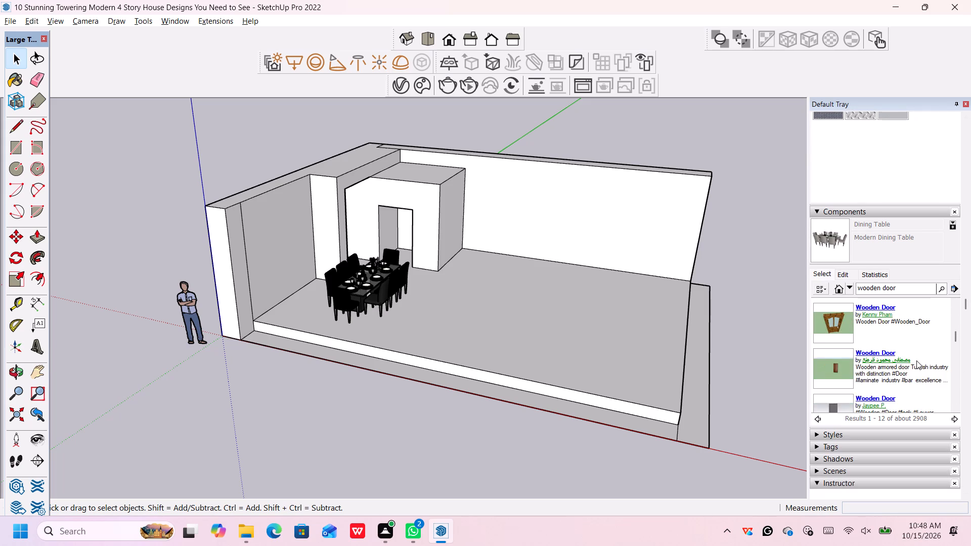
{"action": "scroll", "coordinate": [916, 360], "scroll_direction": "down", "scroll_amount": 3}
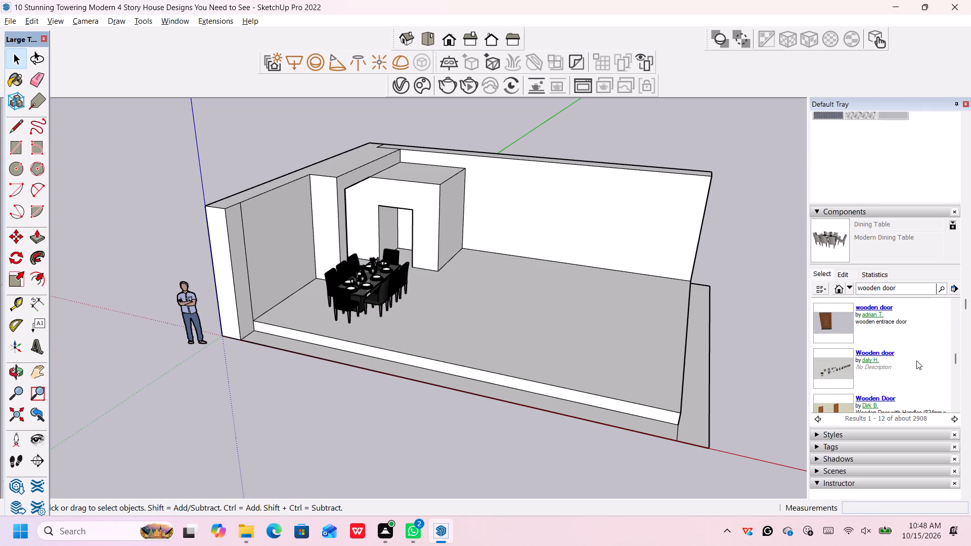
{"action": "scroll", "coordinate": [917, 360], "scroll_direction": "down", "scroll_amount": 4}
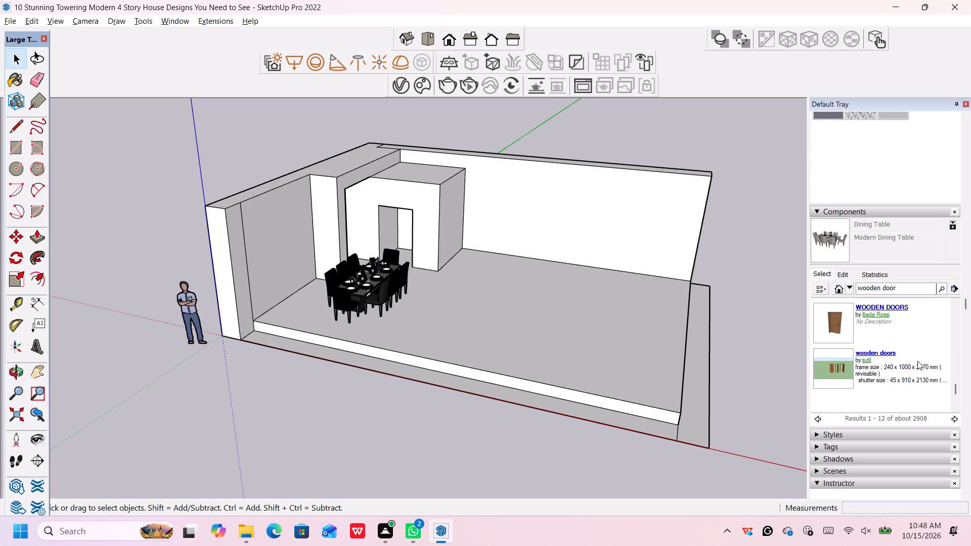
{"action": "scroll", "coordinate": [840, 325], "scroll_direction": "up", "scroll_amount": 1}
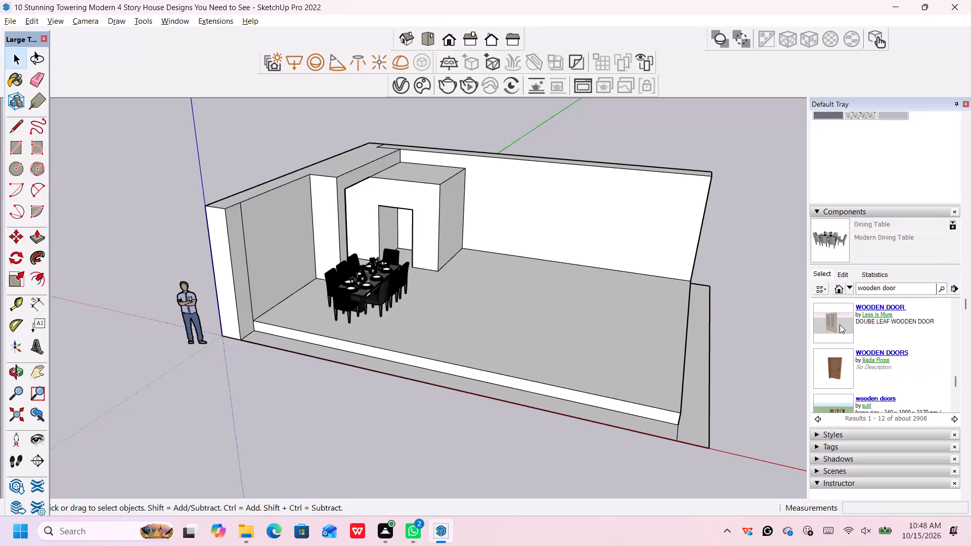
Import the WOODEN DOORS model with the brown panelled leaf and place it on the ground in front of the house.
{"action": "left_click", "coordinate": [844, 373]}
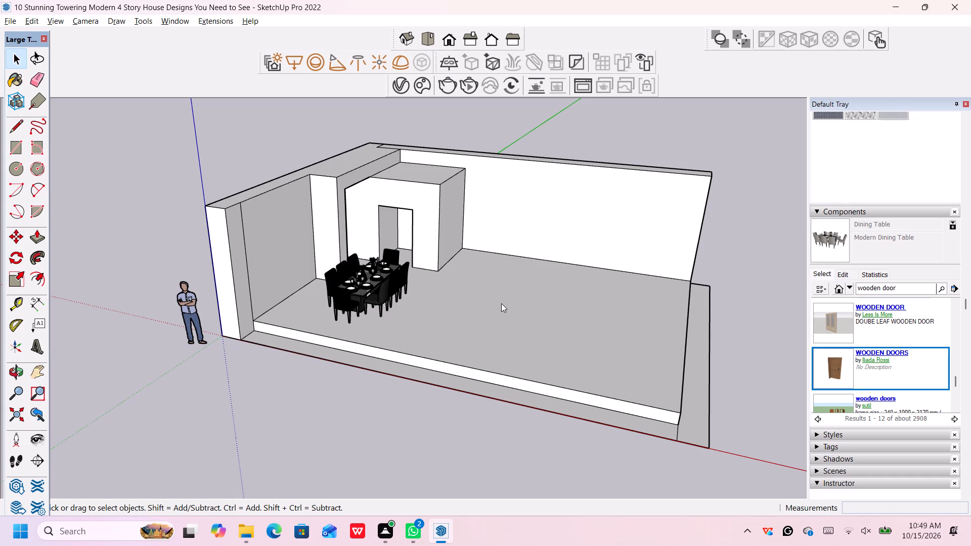
{"action": "left_click", "coordinate": [597, 316]}
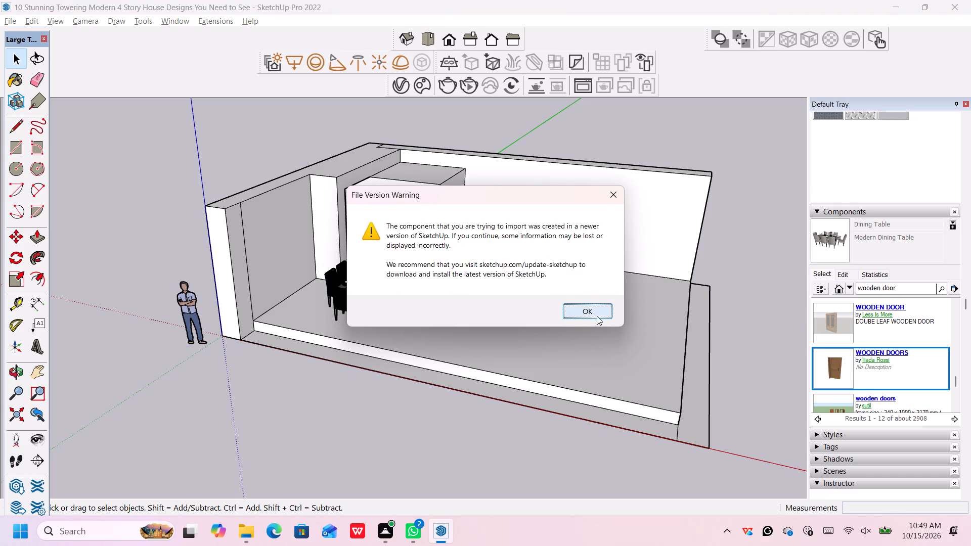
{"action": "scroll", "coordinate": [383, 250], "scroll_direction": "up", "scroll_amount": 5}
{"action": "middle_click_drag", "start_coordinate": [395, 255], "coordinate": [407, 334]}
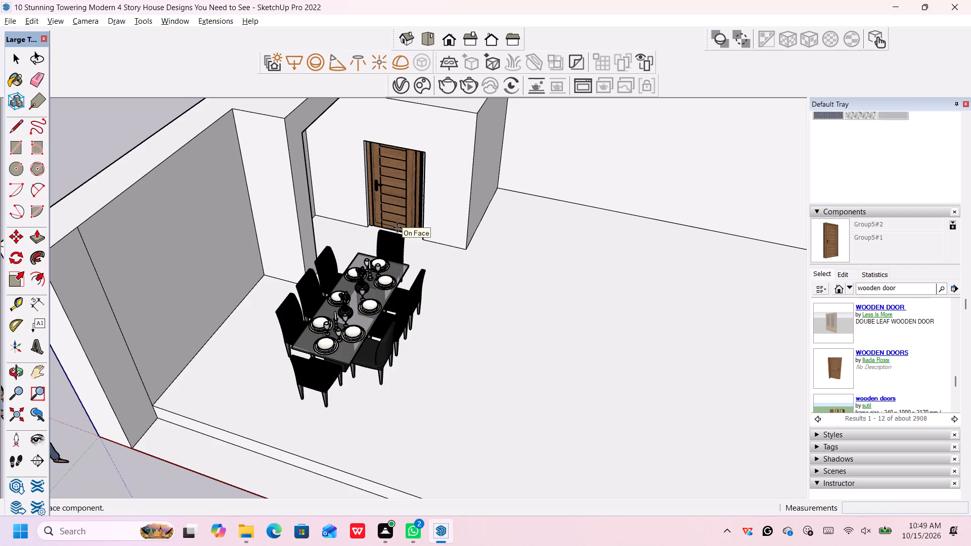
{"action": "scroll", "coordinate": [398, 229], "scroll_direction": "down", "scroll_amount": 5}
{"action": "middle_click_drag", "start_coordinate": [398, 229], "coordinate": [393, 215]}
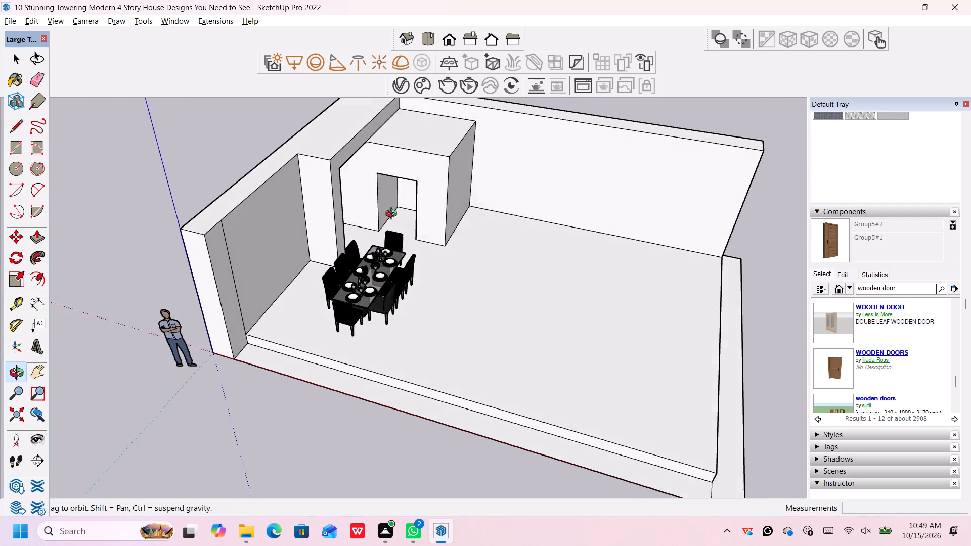
{"action": "middle_click_drag", "start_coordinate": [393, 215], "coordinate": [408, 175]}
{"action": "scroll", "coordinate": [407, 187], "scroll_direction": "up", "scroll_amount": 3}
{"action": "scroll", "coordinate": [407, 189], "scroll_direction": "down", "scroll_amount": 4}
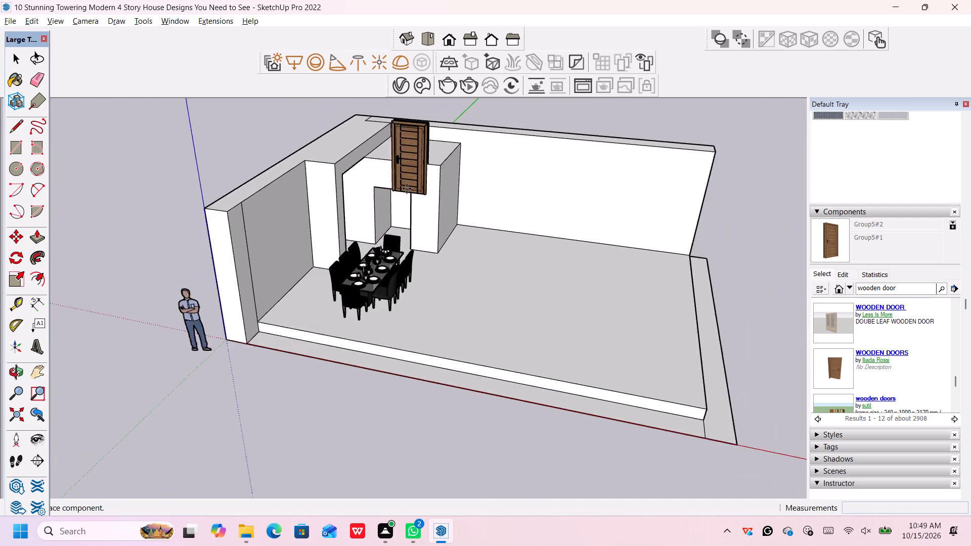
{"action": "scroll", "coordinate": [407, 189], "scroll_direction": "down", "scroll_amount": 1}
{"action": "left_click", "coordinate": [336, 407]}
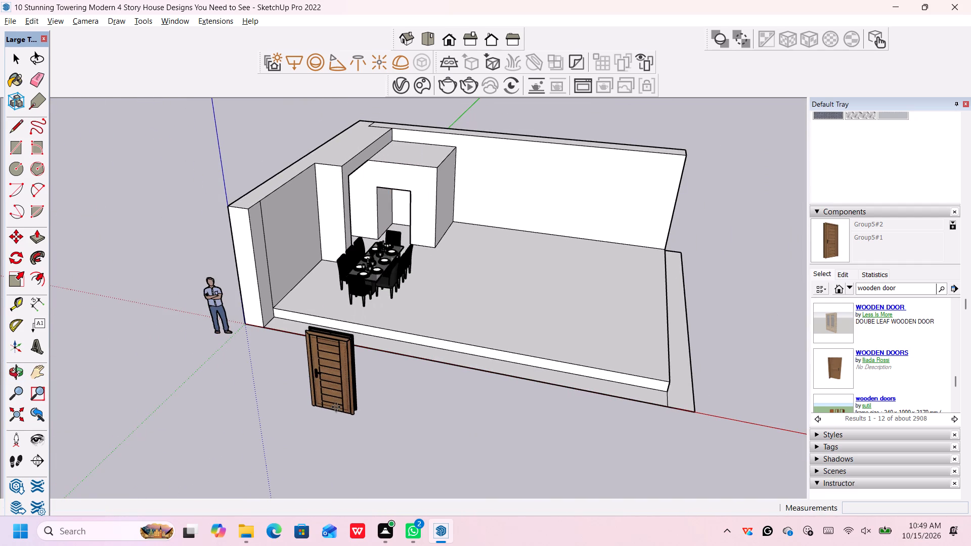
Scale the placed wooden door down uniformly by a factor of about 0.57.
{"action": "left_click", "coordinate": [12, 278]}
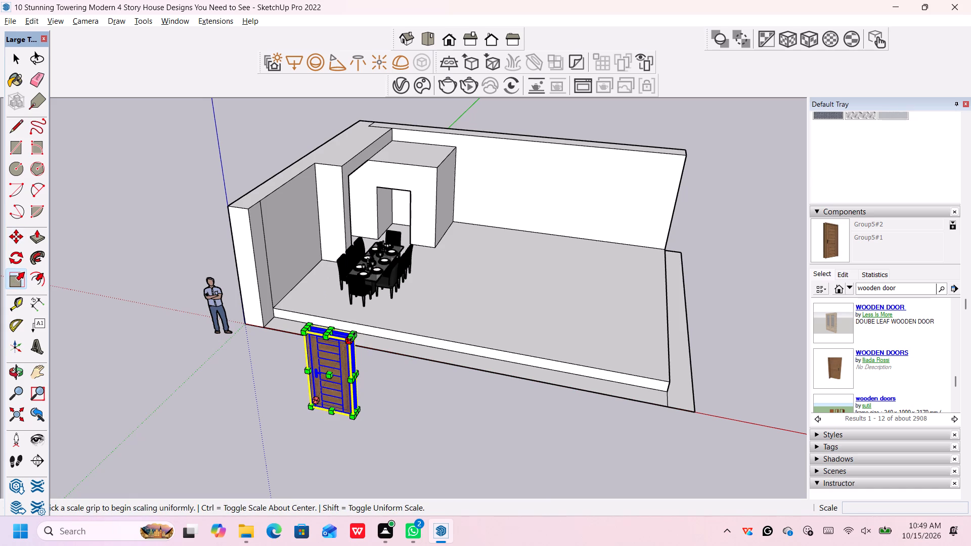
{"action": "left_click", "coordinate": [350, 340]}
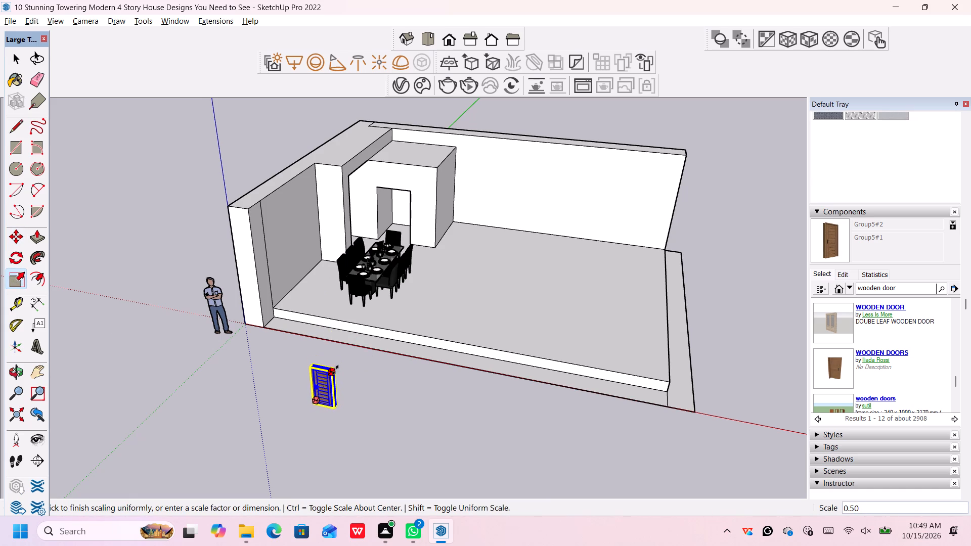
{"action": "left_click", "coordinate": [336, 369]}
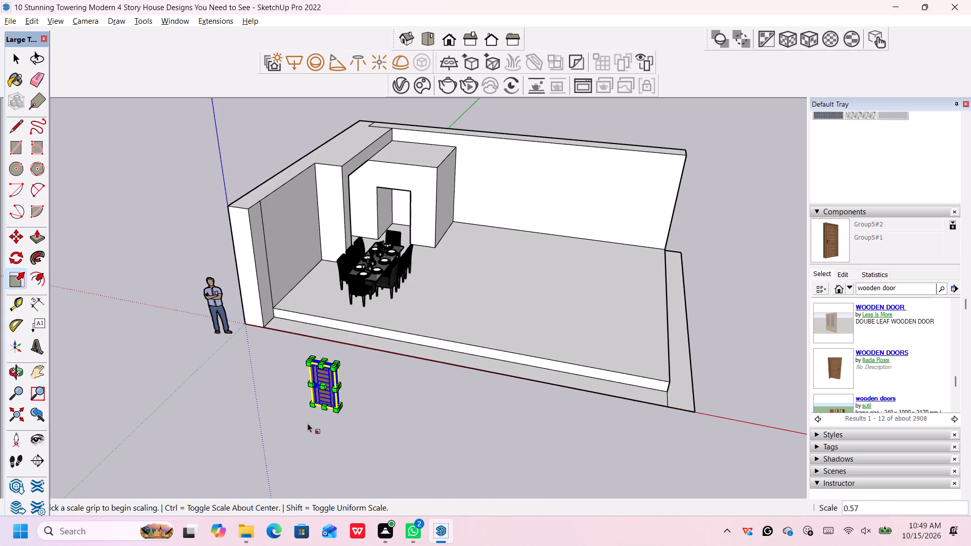
{"action": "scroll", "coordinate": [307, 423], "scroll_direction": "up", "scroll_amount": 3}
{"action": "key", "text": "space"}
Move the wooden door by its lower corner about 29' 10" onto the bottom corner of the recessed doorway behind the dining set.
{"action": "scroll", "coordinate": [320, 393], "scroll_direction": "up", "scroll_amount": 5}
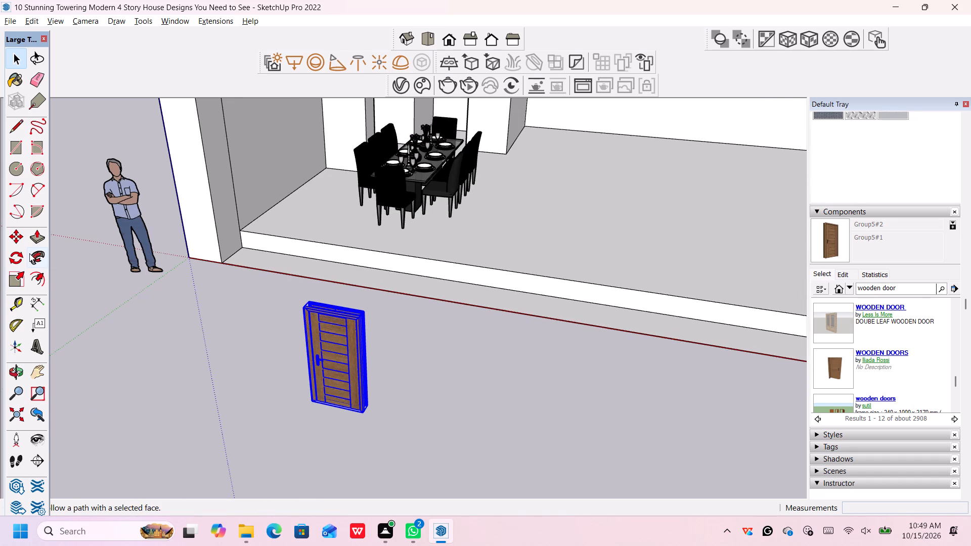
{"action": "key", "text": "m"}
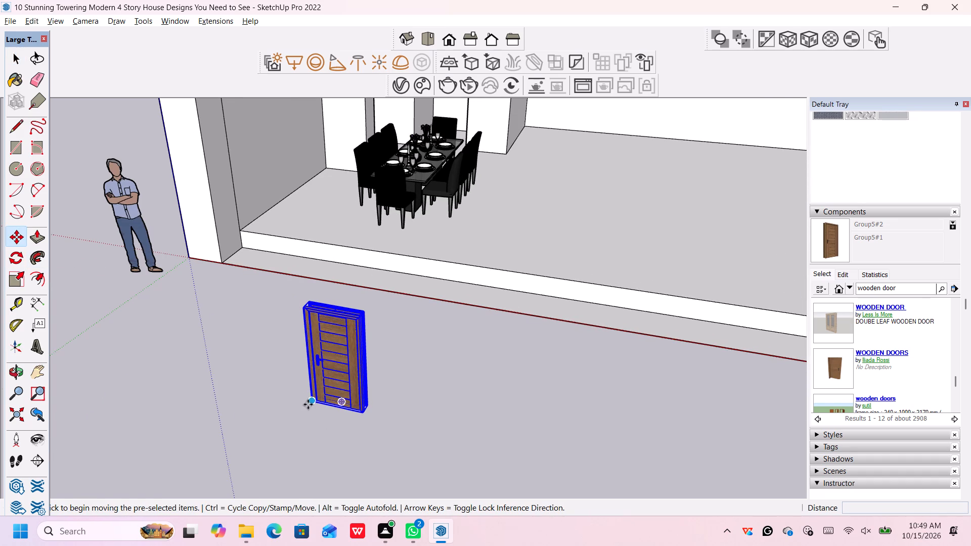
{"action": "left_click", "coordinate": [311, 402]}
{"action": "scroll", "coordinate": [357, 272], "scroll_direction": "down", "scroll_amount": 4}
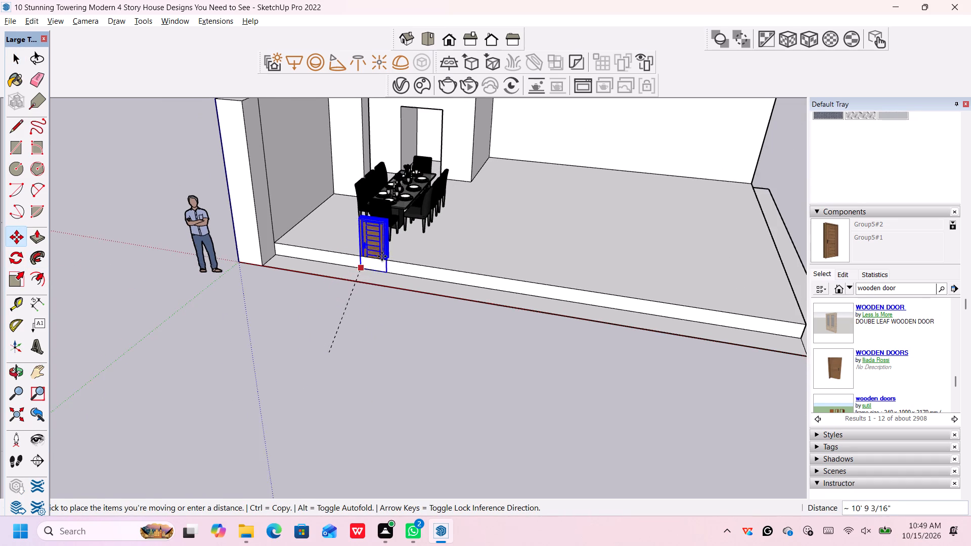
{"action": "scroll", "coordinate": [404, 236], "scroll_direction": "up", "scroll_amount": 1}
{"action": "scroll", "coordinate": [434, 189], "scroll_direction": "up", "scroll_amount": 3}
{"action": "middle_click_drag", "start_coordinate": [434, 195], "coordinate": [434, 197], "text": "shift"}
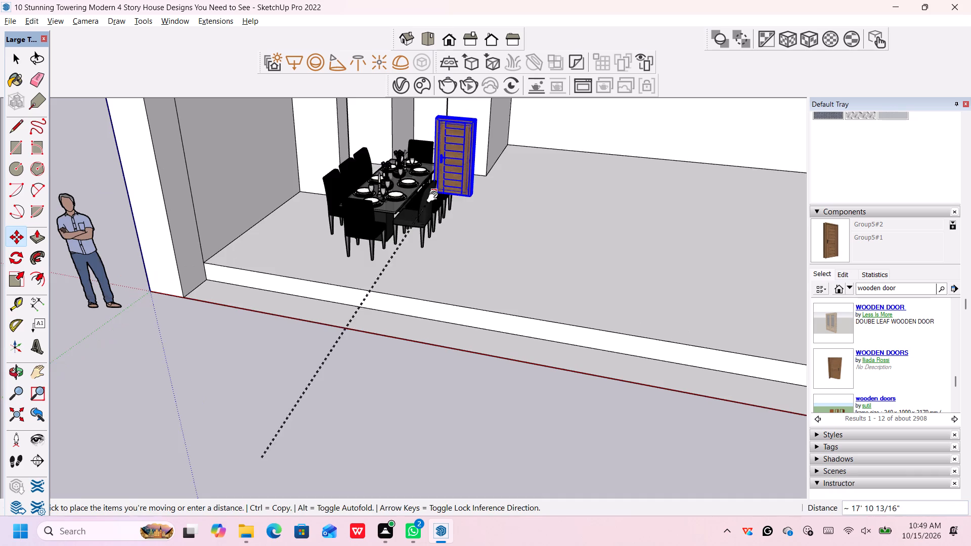
{"action": "middle_click_drag", "start_coordinate": [434, 197], "coordinate": [395, 346], "text": "shift"}
{"action": "middle_click", "coordinate": [390, 363]}
{"action": "scroll", "coordinate": [395, 255], "scroll_direction": "up", "scroll_amount": 5}
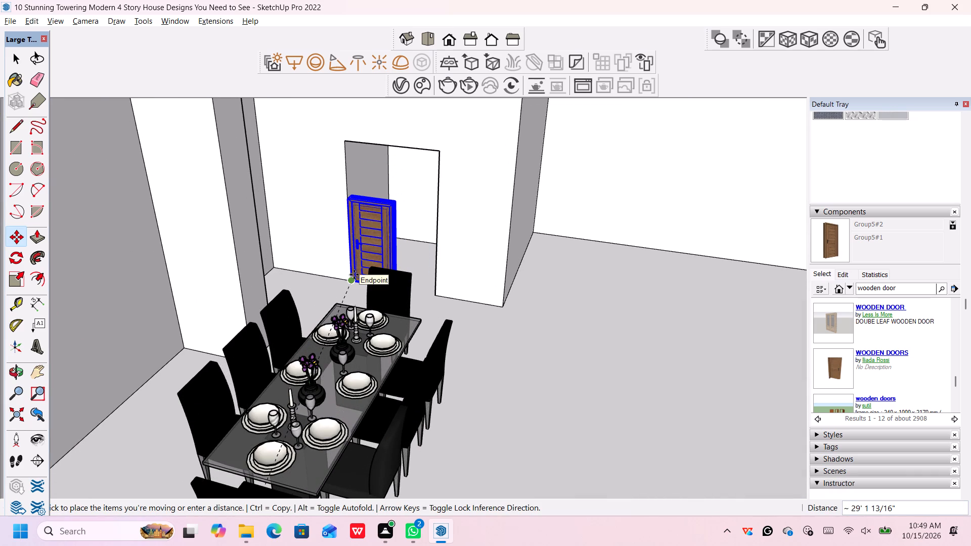
{"action": "scroll", "coordinate": [359, 269], "scroll_direction": "up", "scroll_amount": 1}
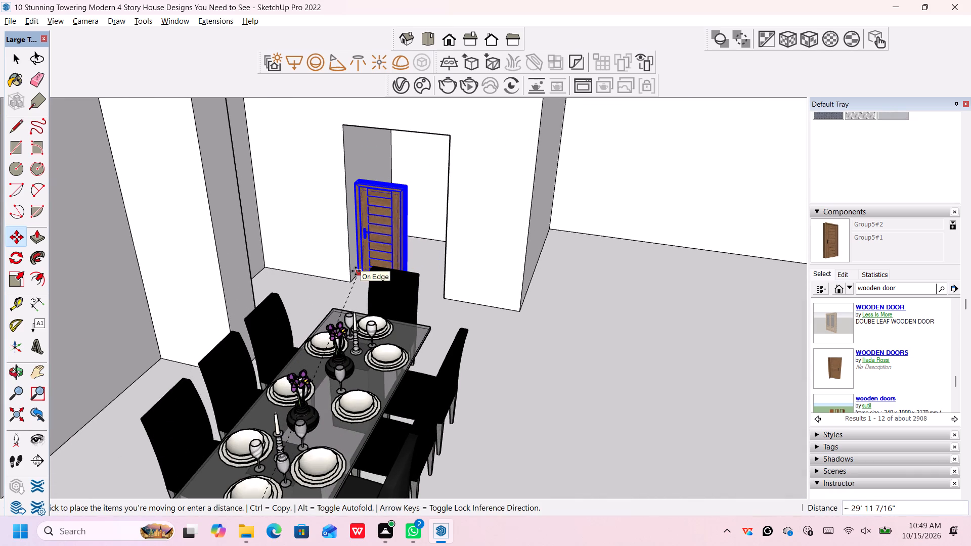
{"action": "left_click", "coordinate": [355, 272]}
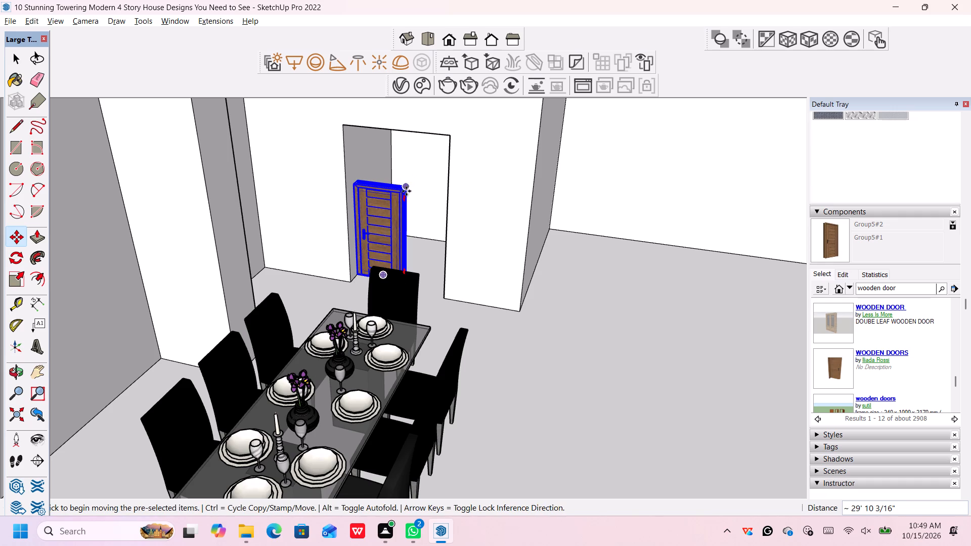
Scale the wooden door up uniformly by a factor of about 1.61 to match the height of the doorway opening.
{"action": "left_click", "coordinate": [19, 279]}
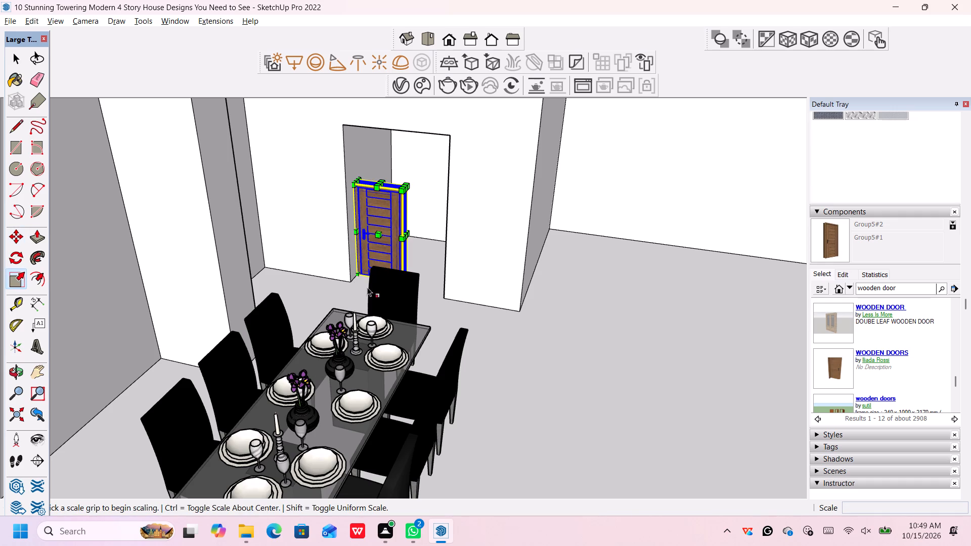
{"action": "scroll", "coordinate": [445, 322], "scroll_direction": "down", "scroll_amount": 3}
{"action": "middle_click_drag", "start_coordinate": [442, 373], "coordinate": [479, 285]}
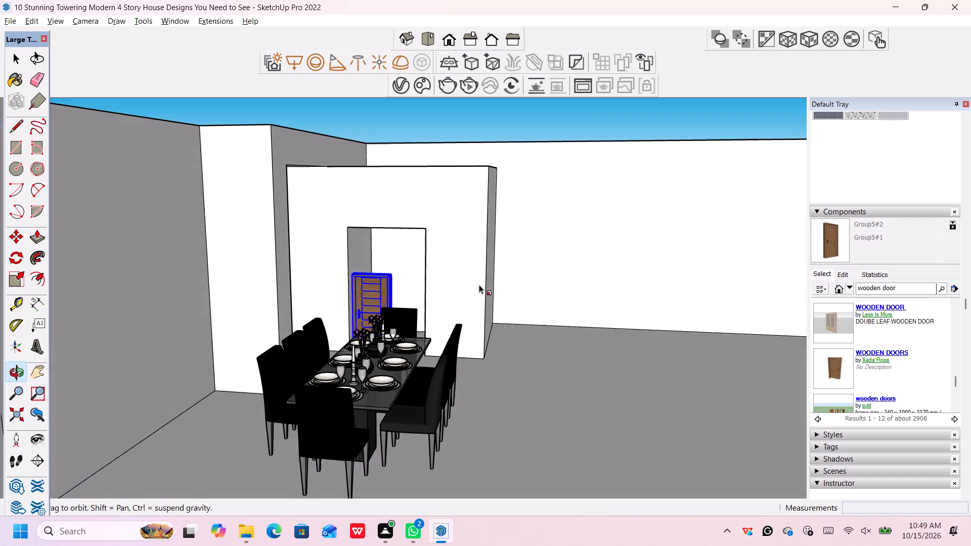
{"action": "scroll", "coordinate": [391, 271], "scroll_direction": "up", "scroll_amount": 5}
{"action": "middle_click_drag", "start_coordinate": [391, 295], "coordinate": [421, 278]}
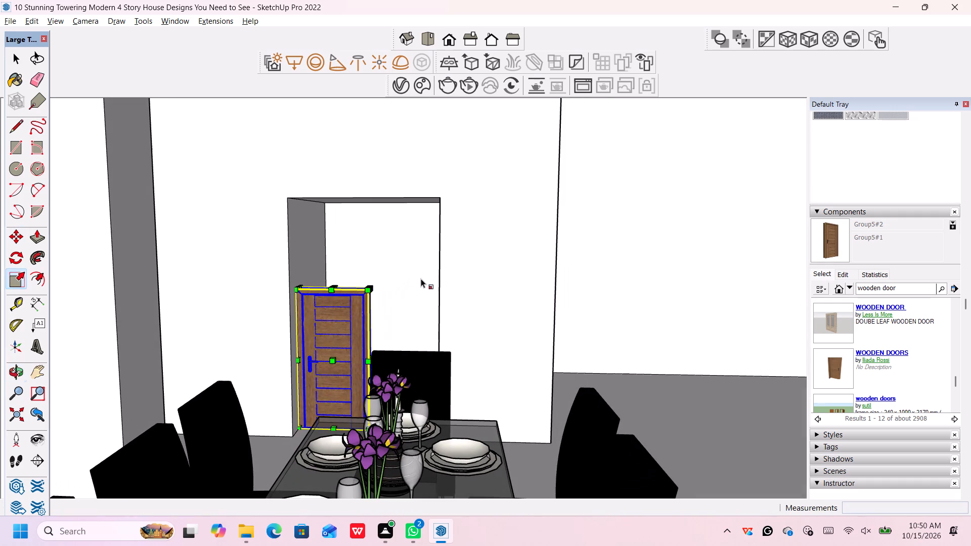
{"action": "left_click", "coordinate": [368, 289]}
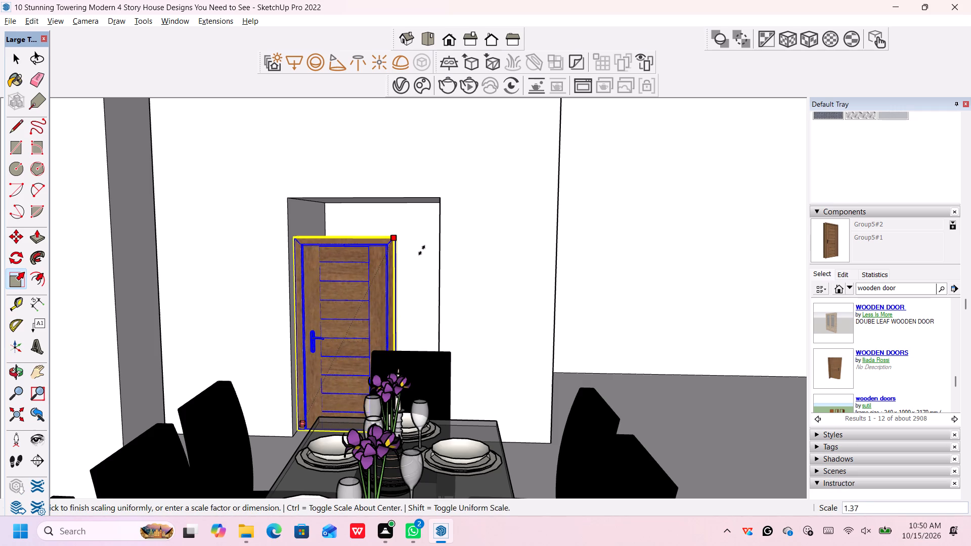
{"action": "left_click", "coordinate": [423, 206]}
{"action": "scroll", "coordinate": [446, 262], "scroll_direction": "down", "scroll_amount": 2}
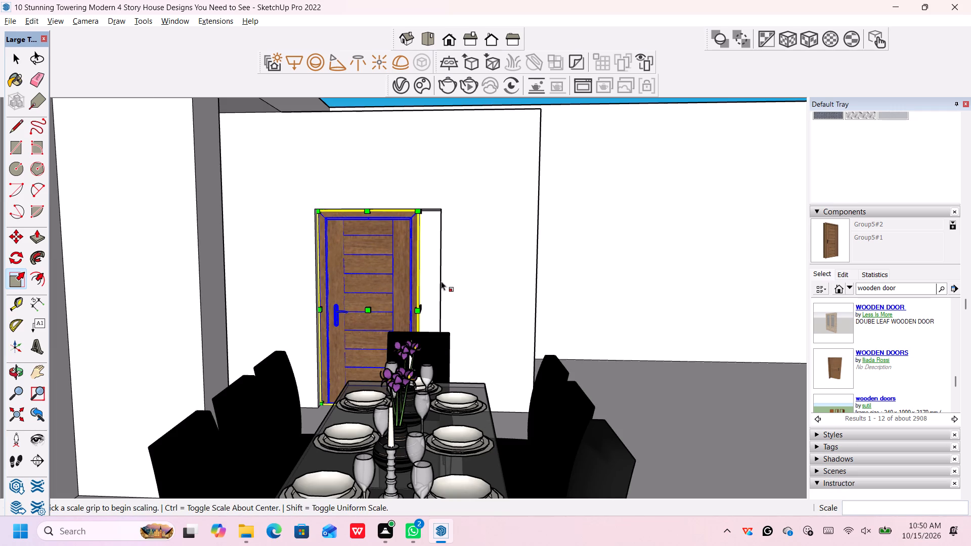
{"action": "scroll", "coordinate": [441, 281], "scroll_direction": "down", "scroll_amount": 3}
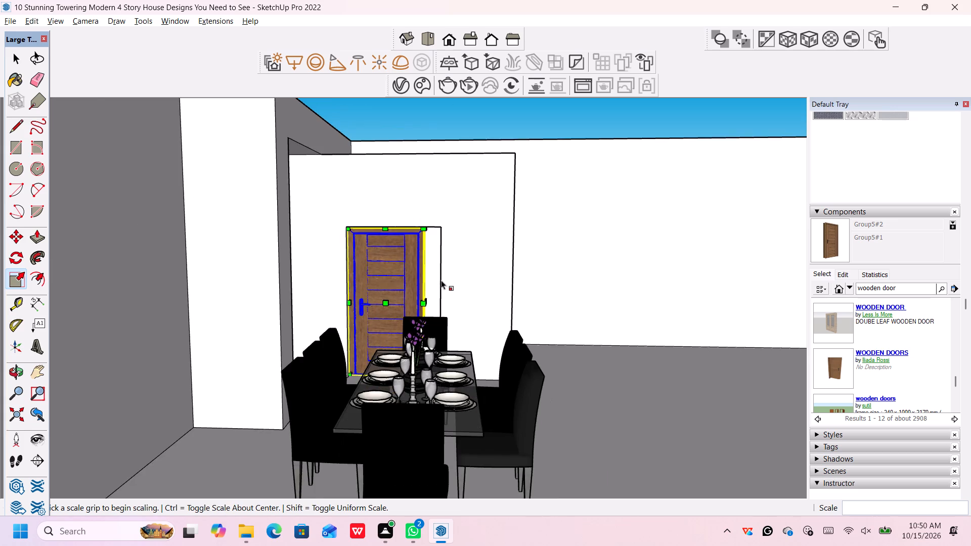
{"action": "scroll", "coordinate": [441, 280], "scroll_direction": "down", "scroll_amount": 5}
{"action": "scroll", "coordinate": [441, 280], "scroll_direction": "up", "scroll_amount": 3}
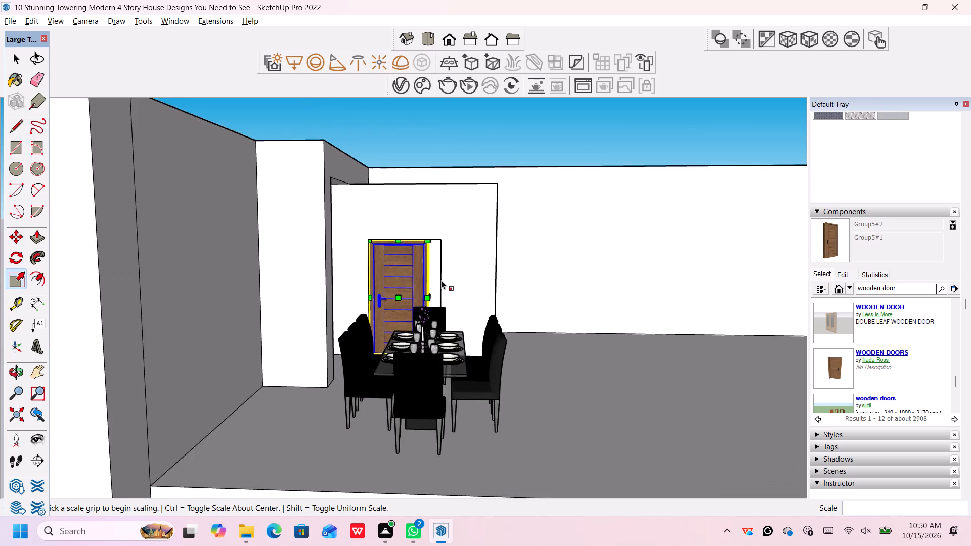
{"action": "scroll", "coordinate": [441, 280], "scroll_direction": "up", "scroll_amount": 1}
{"action": "middle_click_drag", "start_coordinate": [438, 281], "coordinate": [391, 292]}
{"action": "scroll", "coordinate": [400, 296], "scroll_direction": "up", "scroll_amount": 2}
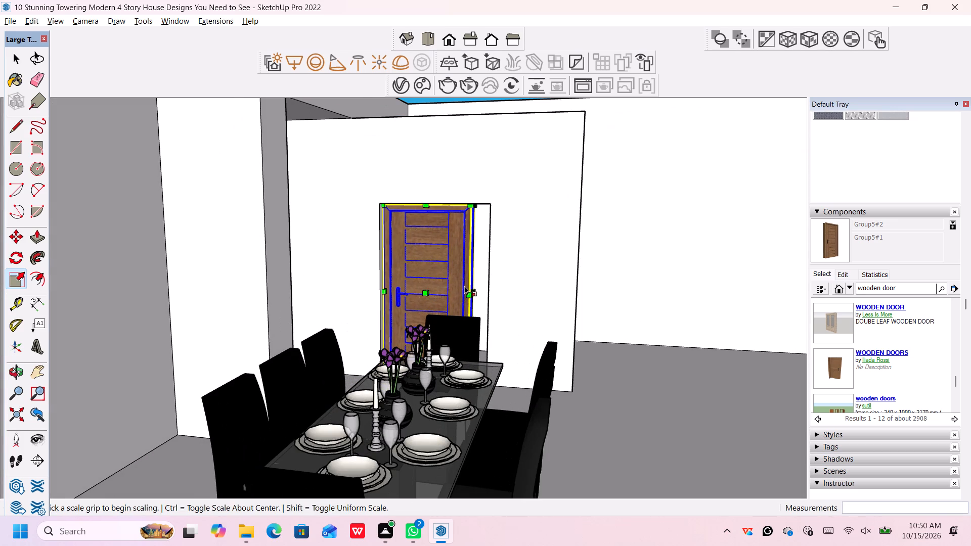
{"action": "key", "text": "space"}
Push/Pull the doorway's inner side face about 9 3/8" toward the door frame to close the gap beside the door.
{"action": "scroll", "coordinate": [490, 276], "scroll_direction": "up", "scroll_amount": 3}
{"action": "middle_click_drag", "start_coordinate": [489, 274], "coordinate": [535, 342]}
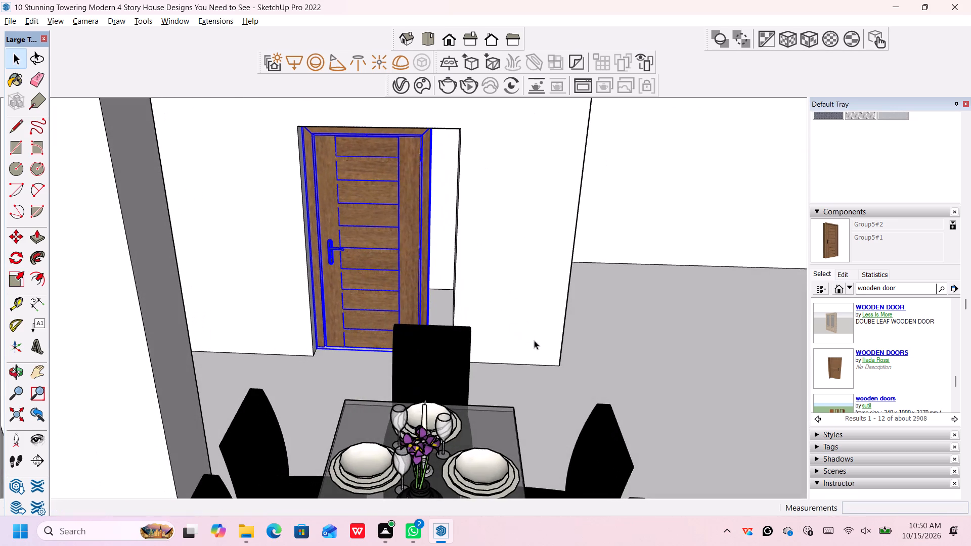
{"action": "middle_click_drag", "start_coordinate": [455, 255], "coordinate": [487, 287]}
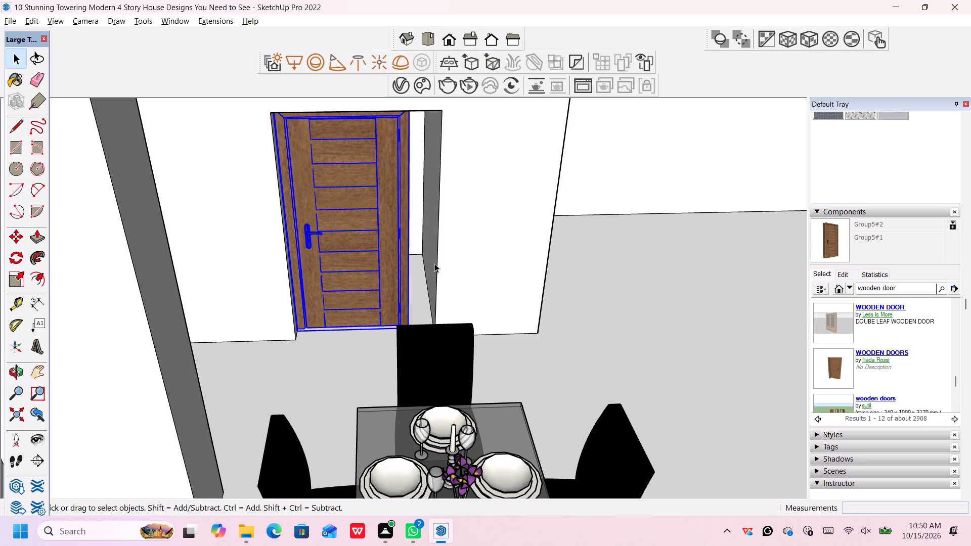
{"action": "key", "text": "p"}
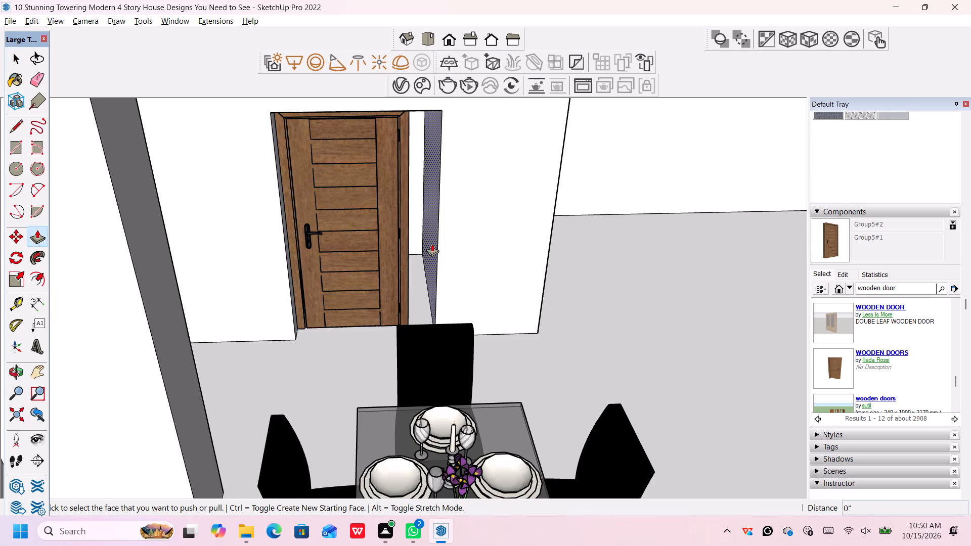
{"action": "left_click", "coordinate": [432, 242]}
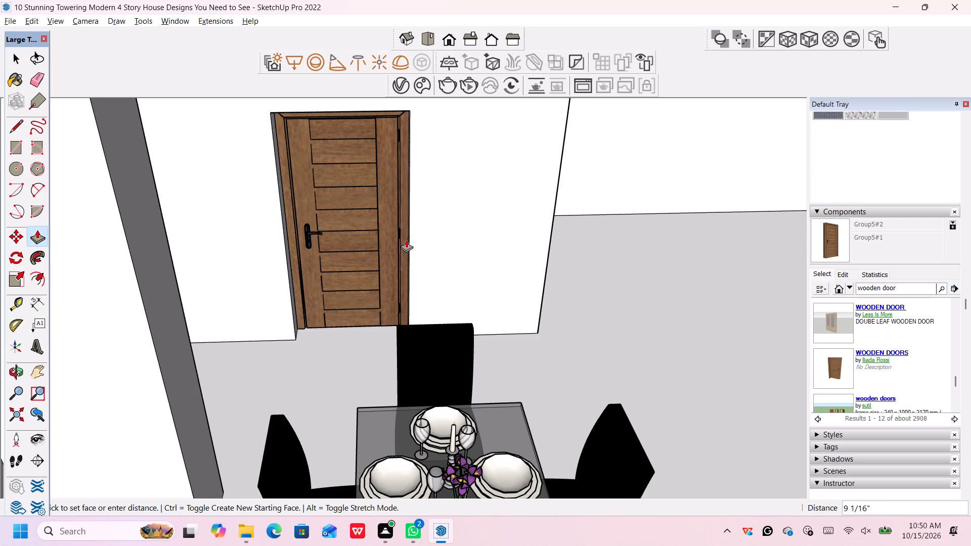
{"action": "left_click", "coordinate": [405, 239]}
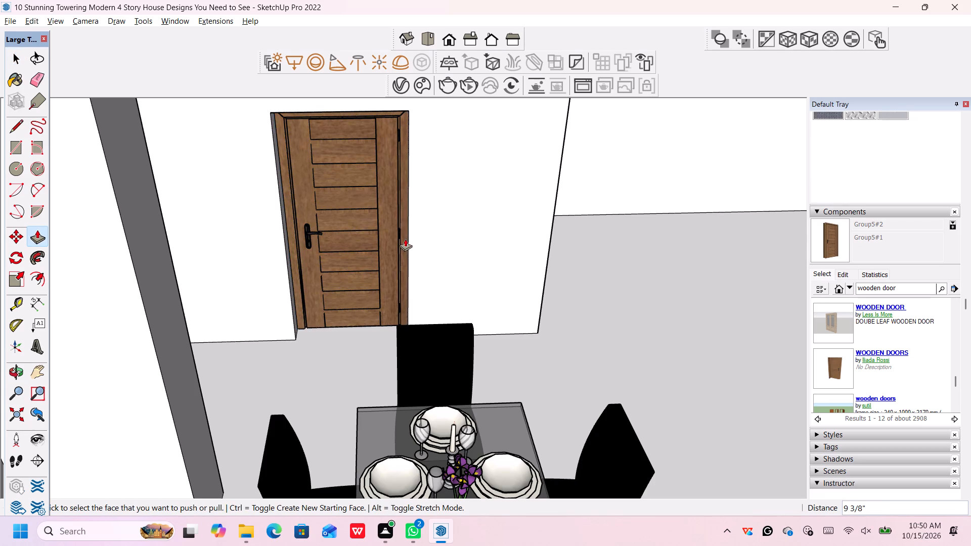
Examine the ground floor with the fitted door from the front, the sides and underneath the slab.
{"action": "scroll", "coordinate": [418, 256], "scroll_direction": "down", "scroll_amount": 17}
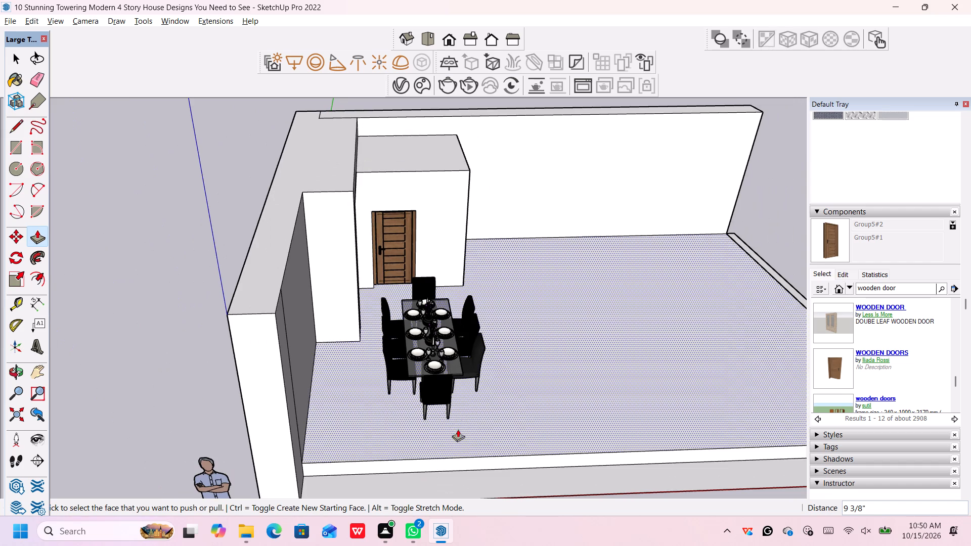
{"action": "scroll", "coordinate": [479, 458], "scroll_direction": "down", "scroll_amount": 6}
{"action": "middle_click_drag", "start_coordinate": [548, 485], "coordinate": [543, 477]}
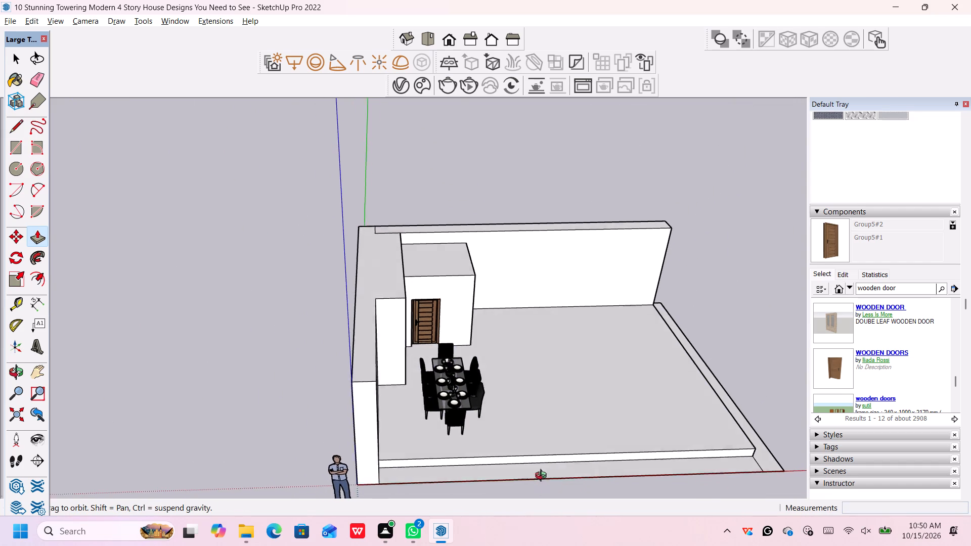
{"action": "middle_click_drag", "start_coordinate": [543, 477], "coordinate": [519, 338]}
{"action": "key", "text": "space"}
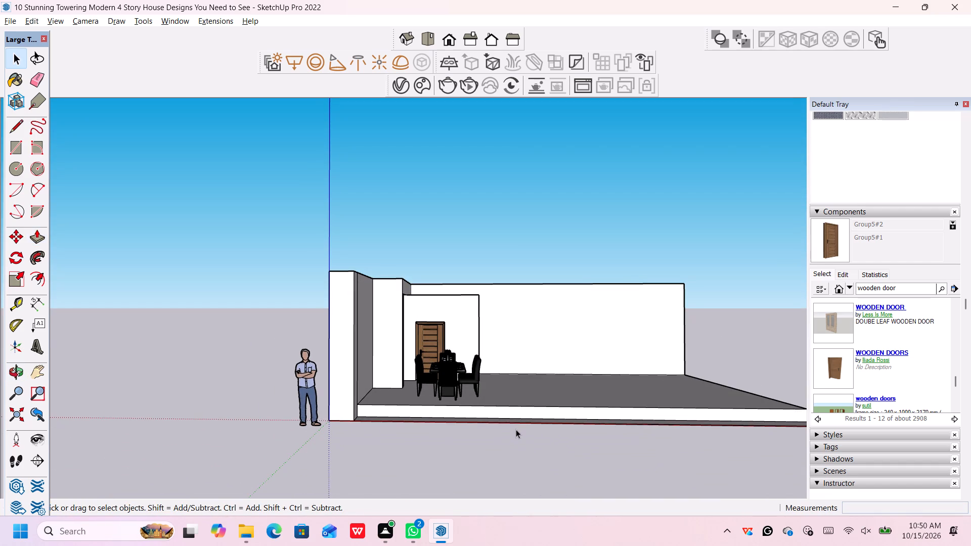
{"action": "scroll", "coordinate": [516, 429], "scroll_direction": "down", "scroll_amount": 1}
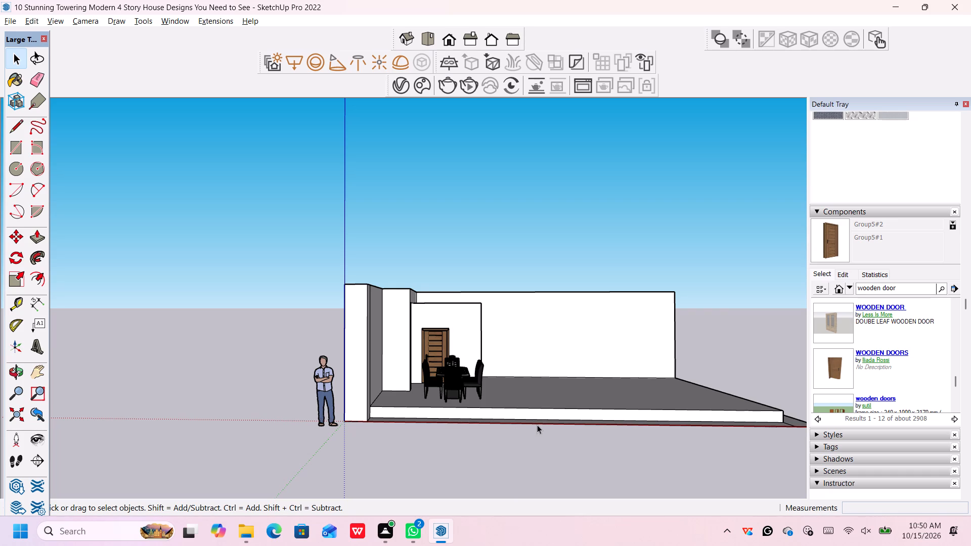
{"action": "middle_click_drag", "start_coordinate": [535, 425], "coordinate": [473, 416]}
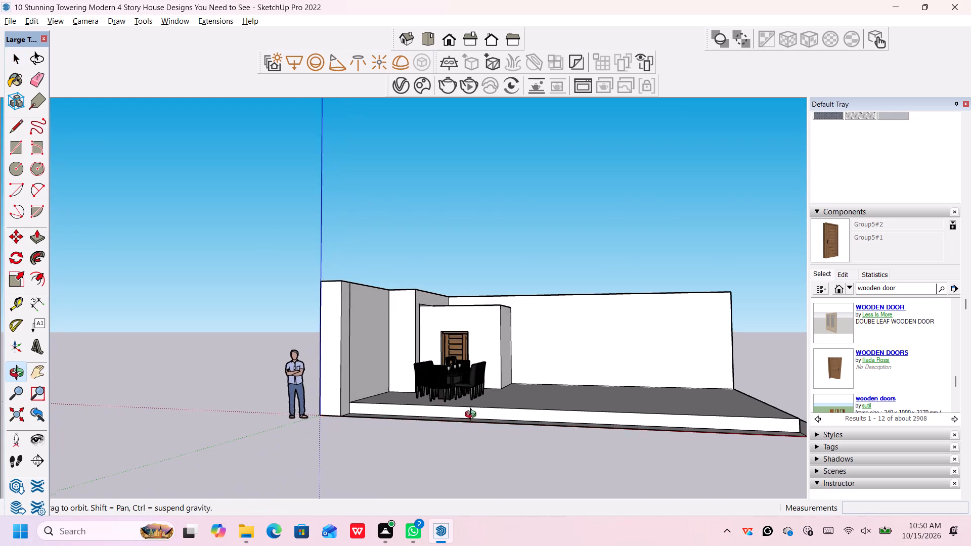
{"action": "middle_click_drag", "start_coordinate": [473, 416], "coordinate": [473, 417]}
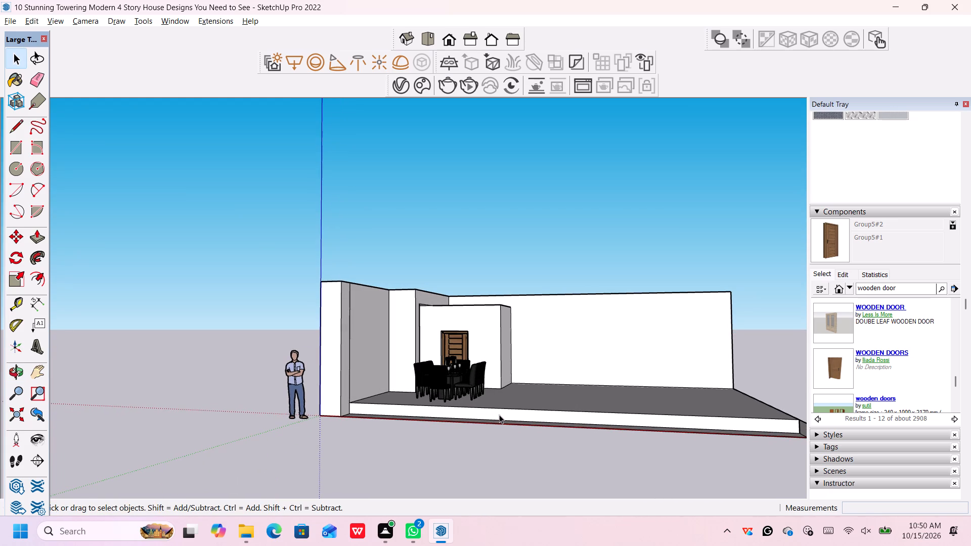
{"action": "scroll", "coordinate": [485, 409], "scroll_direction": "down", "scroll_amount": 2}
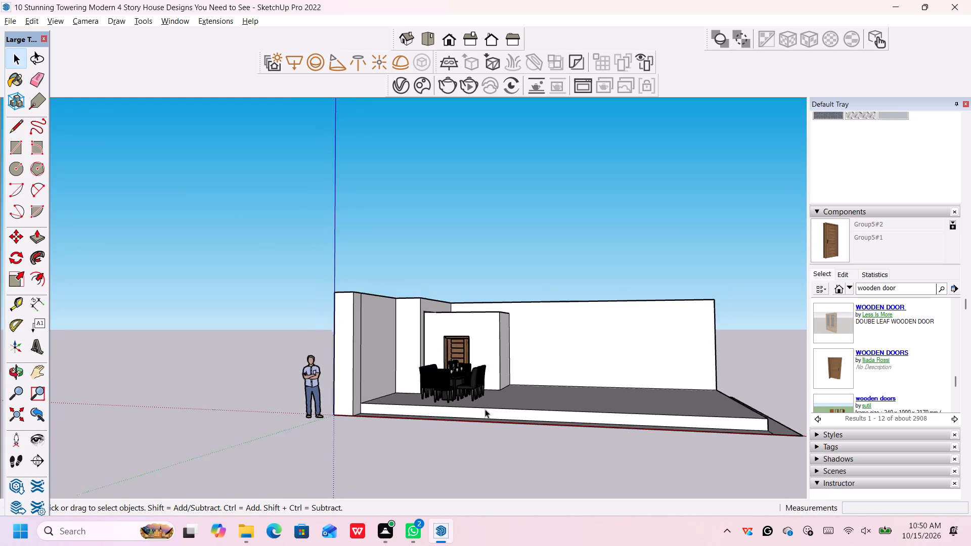
{"action": "scroll", "coordinate": [485, 409], "scroll_direction": "down", "scroll_amount": 2}
{"action": "middle_click_drag", "start_coordinate": [489, 432], "coordinate": [505, 489]}
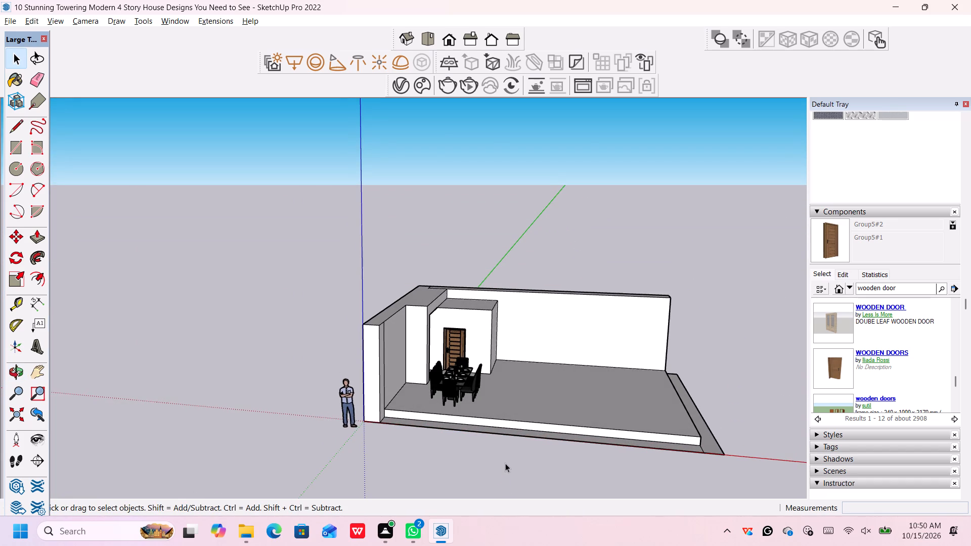
{"action": "scroll", "coordinate": [505, 463], "scroll_direction": "up", "scroll_amount": 1}
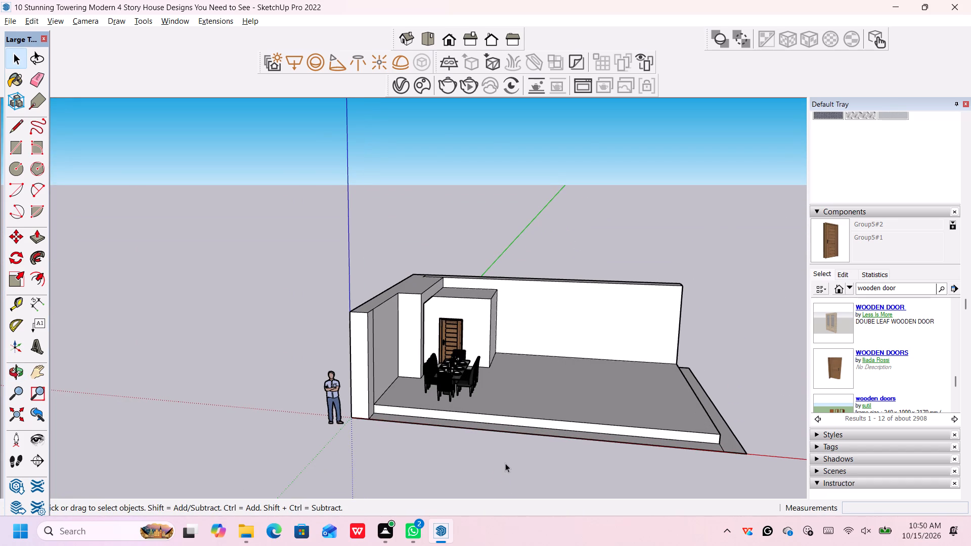
{"action": "scroll", "coordinate": [505, 463], "scroll_direction": "down", "scroll_amount": 1}
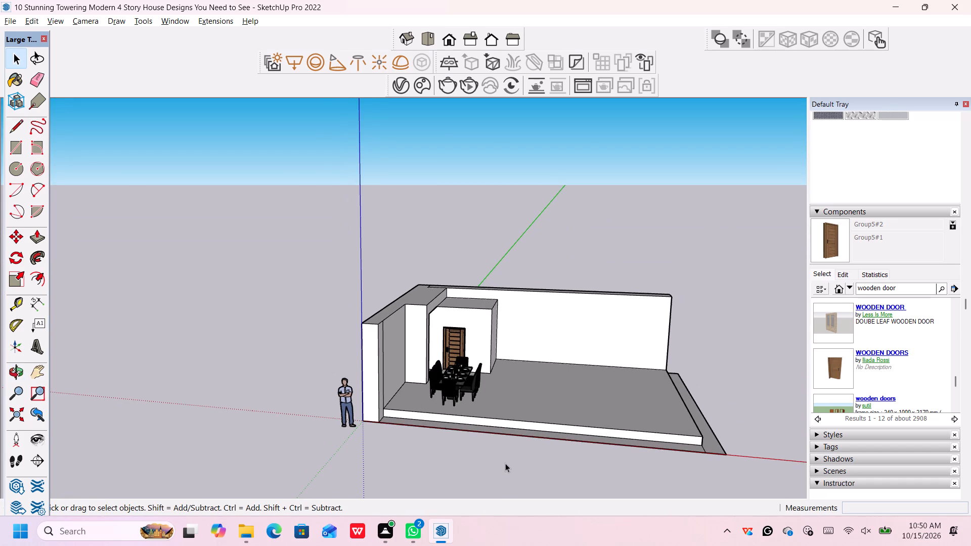
{"action": "middle_click_drag", "start_coordinate": [505, 464], "coordinate": [555, 403]}
{"action": "scroll", "coordinate": [582, 408], "scroll_direction": "down", "scroll_amount": 1}
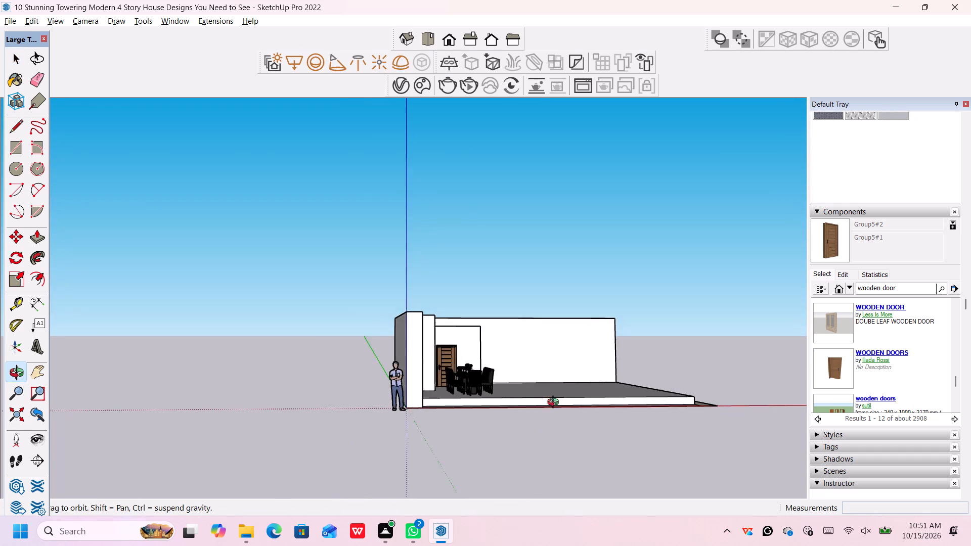
{"action": "middle_click_drag", "start_coordinate": [555, 403], "coordinate": [551, 403]}
{"action": "middle_click", "coordinate": [551, 403]}
{"action": "middle_click", "coordinate": [552, 403]}
{"action": "middle_click", "coordinate": [552, 403]}
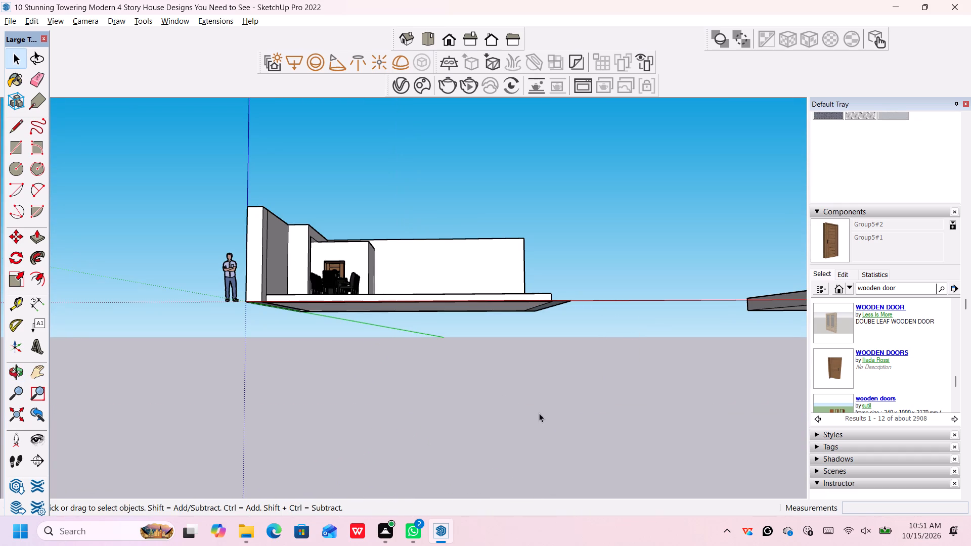
{"action": "scroll", "coordinate": [514, 428], "scroll_direction": "up", "scroll_amount": 1}
{"action": "middle_click_drag", "start_coordinate": [334, 342], "coordinate": [342, 353]}
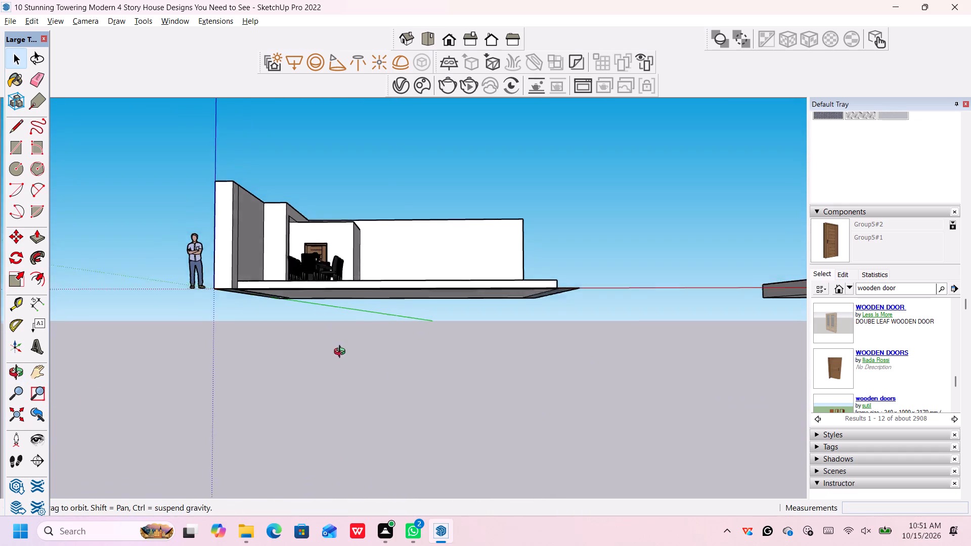
{"action": "middle_click_drag", "start_coordinate": [342, 353], "coordinate": [356, 404]}
{"action": "middle_click_drag", "start_coordinate": [407, 413], "coordinate": [404, 394]}
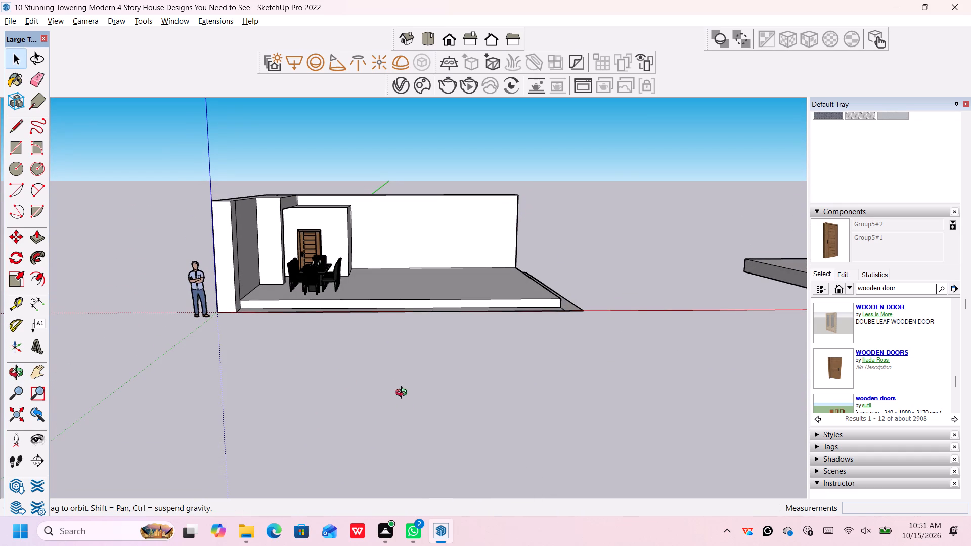
{"action": "middle_click_drag", "start_coordinate": [404, 394], "coordinate": [416, 279]}
{"action": "middle_click_drag", "start_coordinate": [416, 277], "coordinate": [424, 251]}
{"action": "middle_click_drag", "start_coordinate": [425, 247], "coordinate": [433, 230]}
{"action": "scroll", "coordinate": [310, 354], "scroll_direction": "up", "scroll_amount": 3}
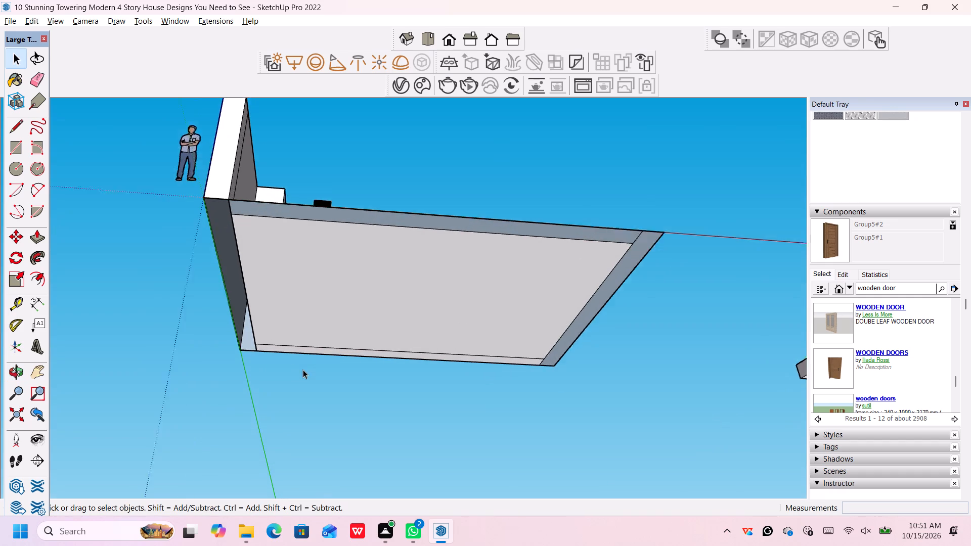
Push/Pull the hollow underside of the wall along the green axis by 12' to close it level with the slab's bottom.
{"action": "middle_click_drag", "start_coordinate": [295, 392], "coordinate": [454, 356]}
{"action": "middle_click_drag", "start_coordinate": [449, 351], "coordinate": [426, 317]}
{"action": "middle_click", "coordinate": [426, 316]}
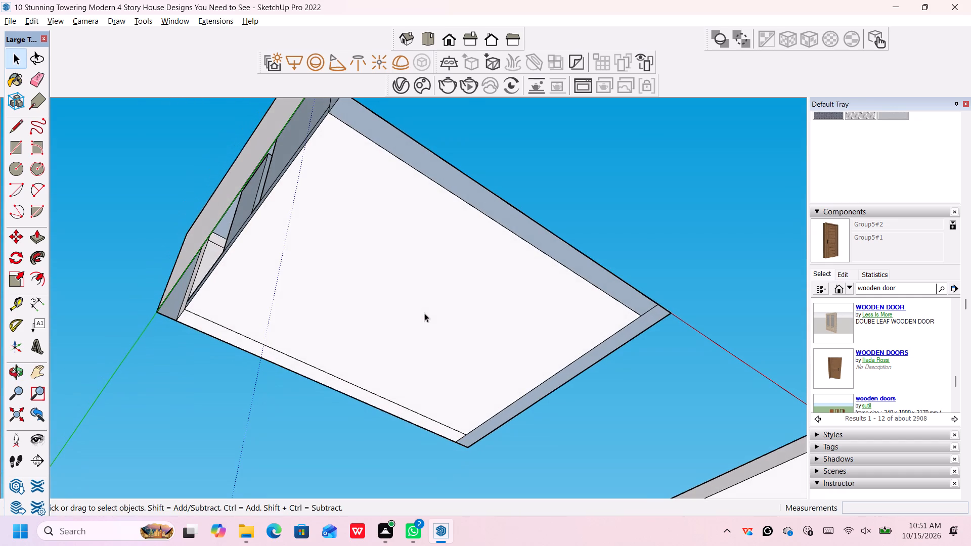
{"action": "scroll", "coordinate": [227, 287], "scroll_direction": "up", "scroll_amount": 6}
{"action": "middle_click_drag", "start_coordinate": [217, 279], "coordinate": [170, 268]}
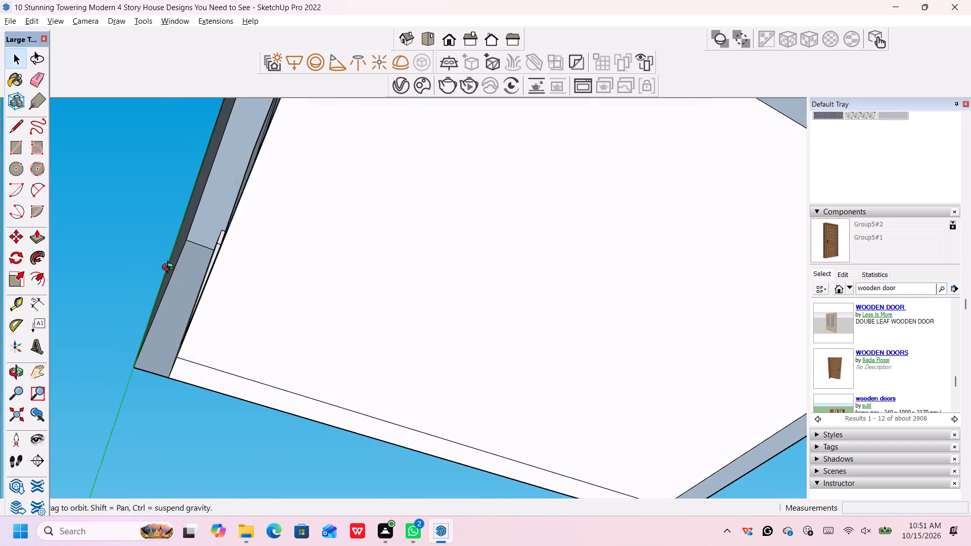
{"action": "middle_click_drag", "start_coordinate": [170, 268], "coordinate": [167, 267]}
{"action": "key", "text": "p"}
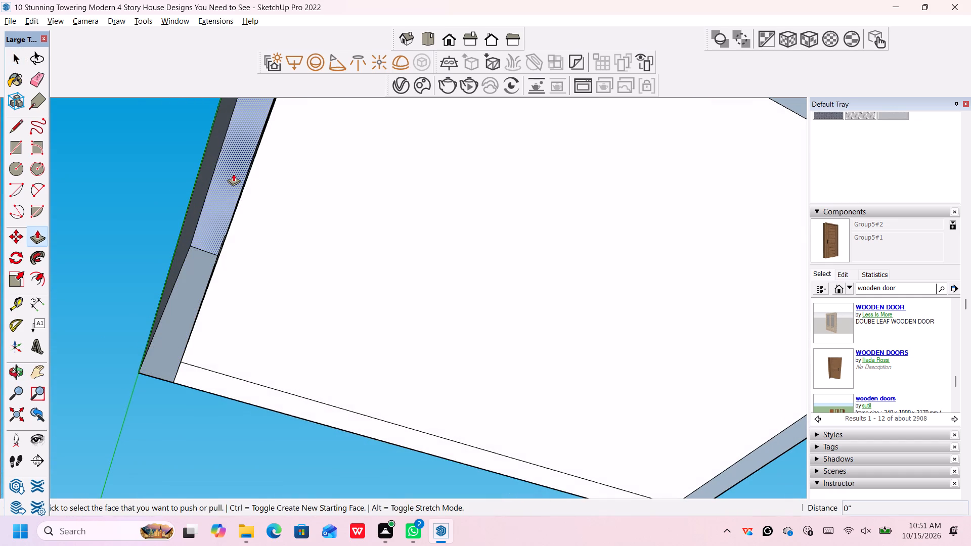
{"action": "left_click", "coordinate": [234, 173]}
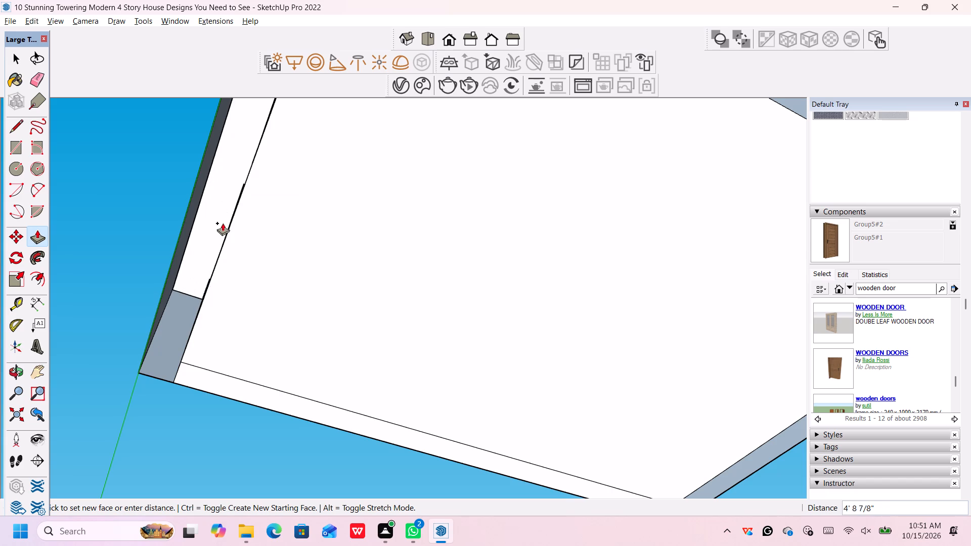
{"action": "left_click", "coordinate": [228, 248]}
Push/Pull the underside strip along the slab's front edge, beside the red axis, level with the surrounding bottom face.
{"action": "scroll", "coordinate": [305, 272], "scroll_direction": "down", "scroll_amount": 9}
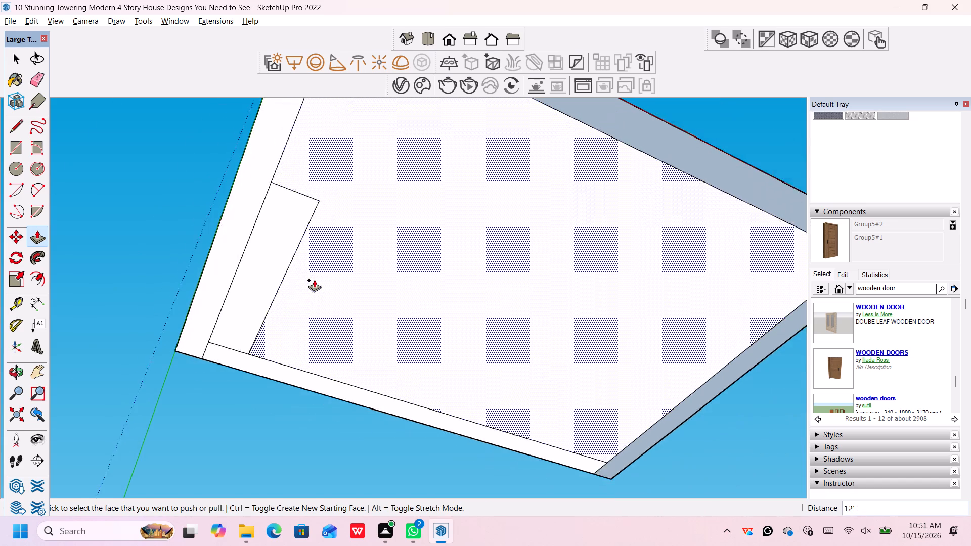
{"action": "scroll", "coordinate": [314, 280], "scroll_direction": "down", "scroll_amount": 5}
{"action": "middle_click_drag", "start_coordinate": [584, 332], "coordinate": [507, 325]}
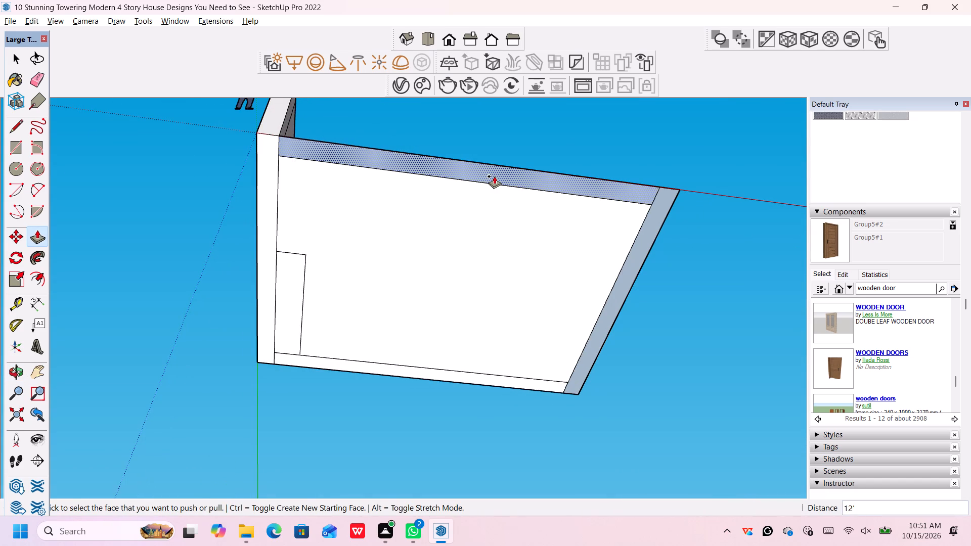
{"action": "left_click", "coordinate": [494, 176]}
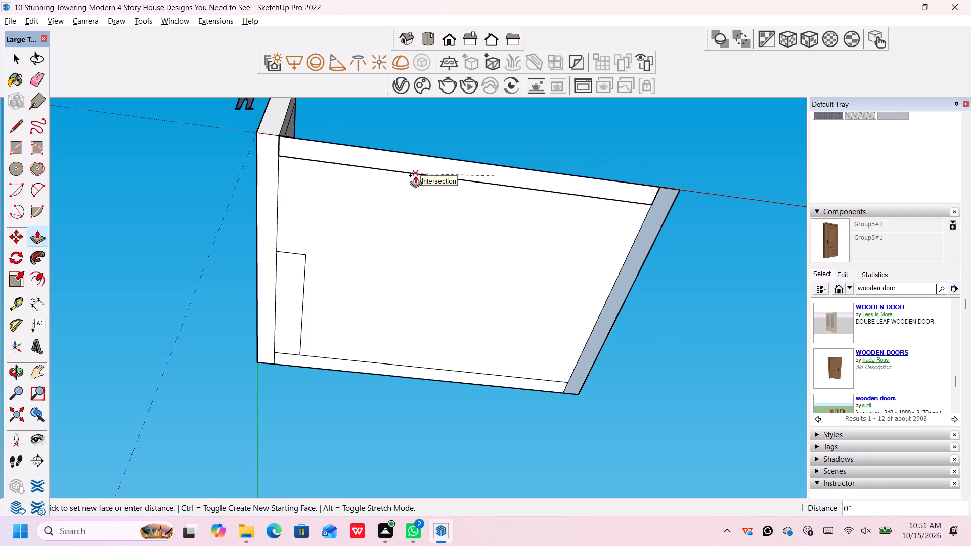
{"action": "left_click", "coordinate": [415, 175]}
{"action": "left_click", "coordinate": [435, 162]}
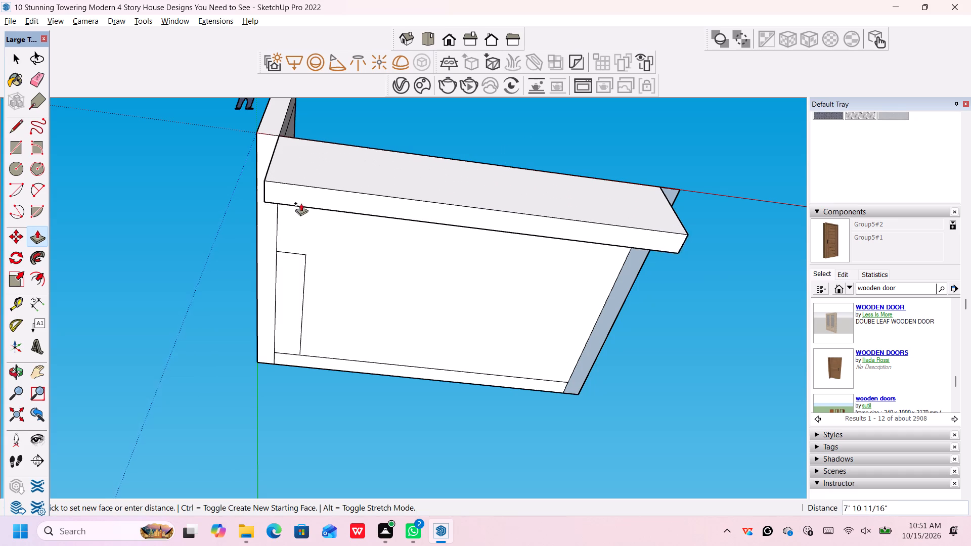
{"action": "left_click", "coordinate": [274, 132]}
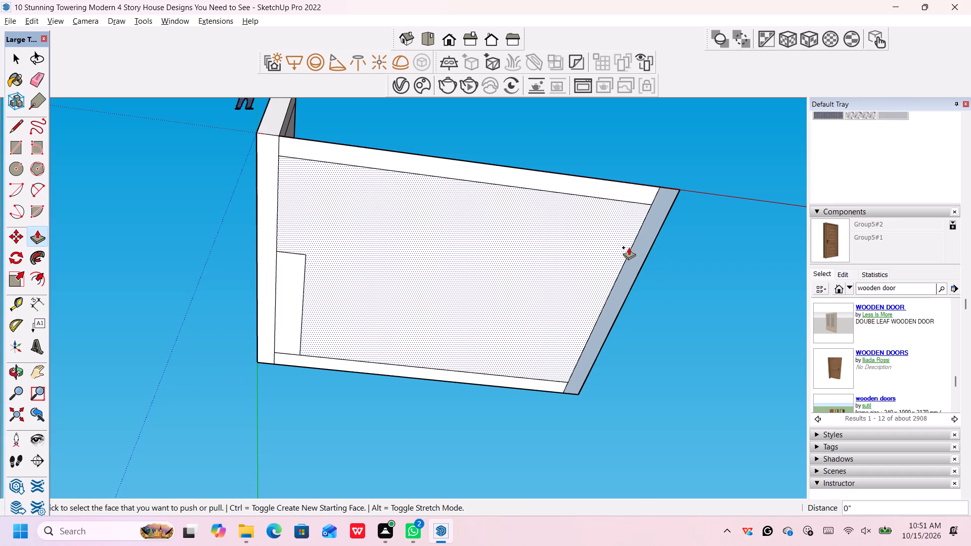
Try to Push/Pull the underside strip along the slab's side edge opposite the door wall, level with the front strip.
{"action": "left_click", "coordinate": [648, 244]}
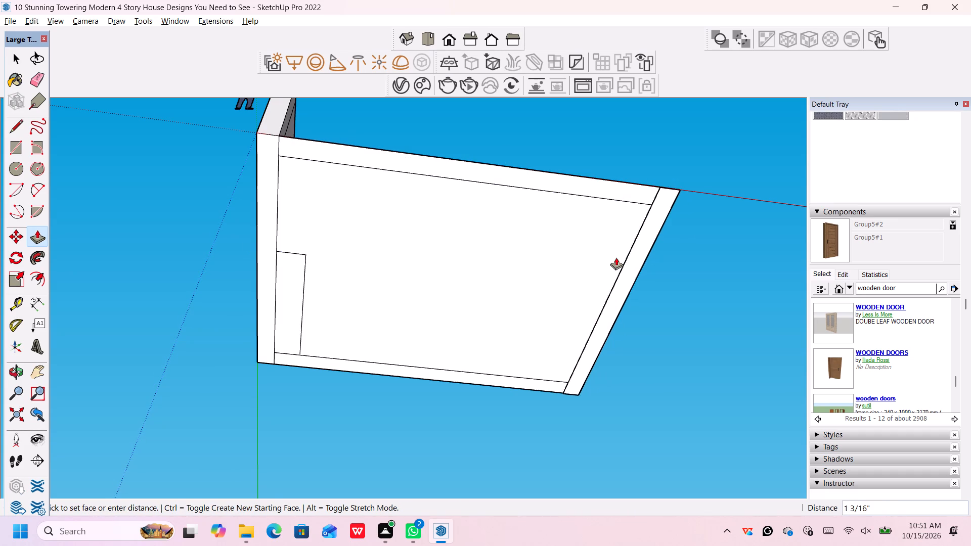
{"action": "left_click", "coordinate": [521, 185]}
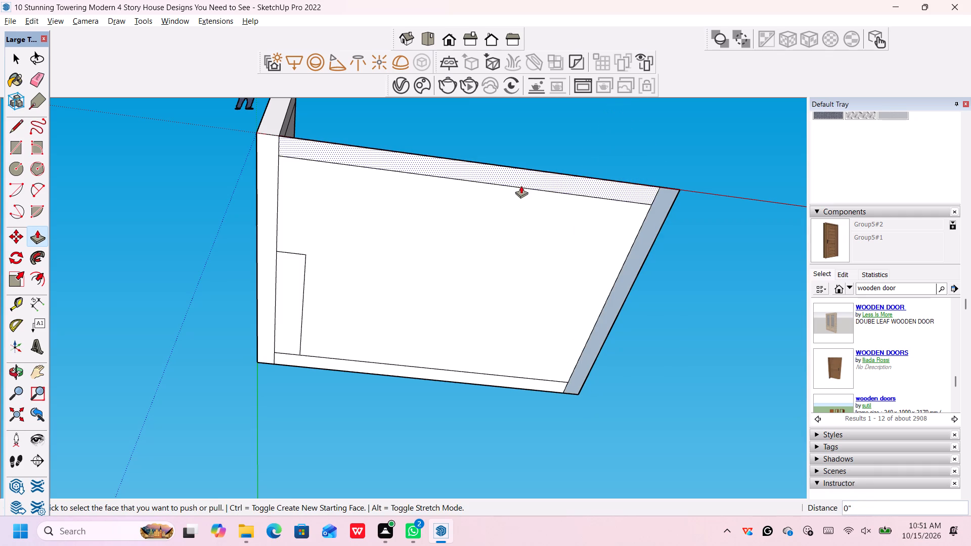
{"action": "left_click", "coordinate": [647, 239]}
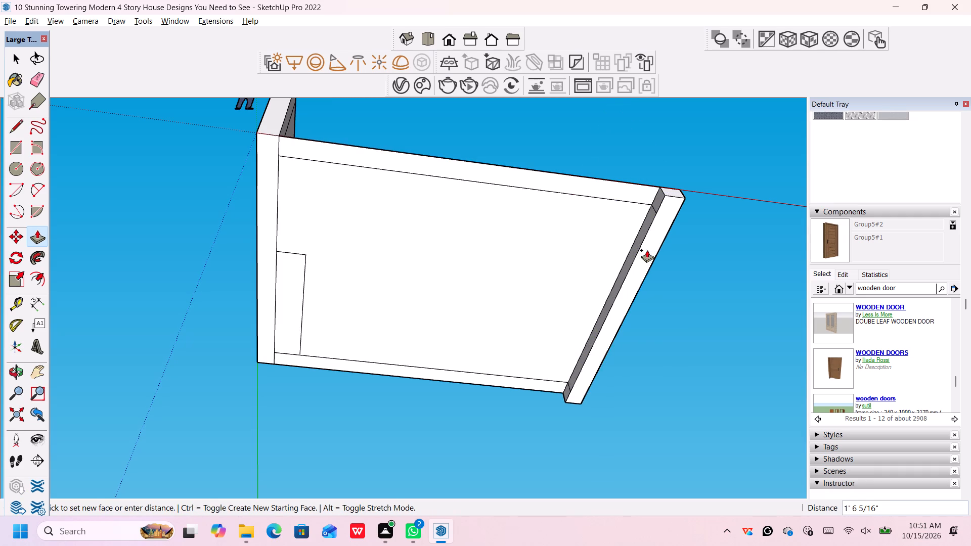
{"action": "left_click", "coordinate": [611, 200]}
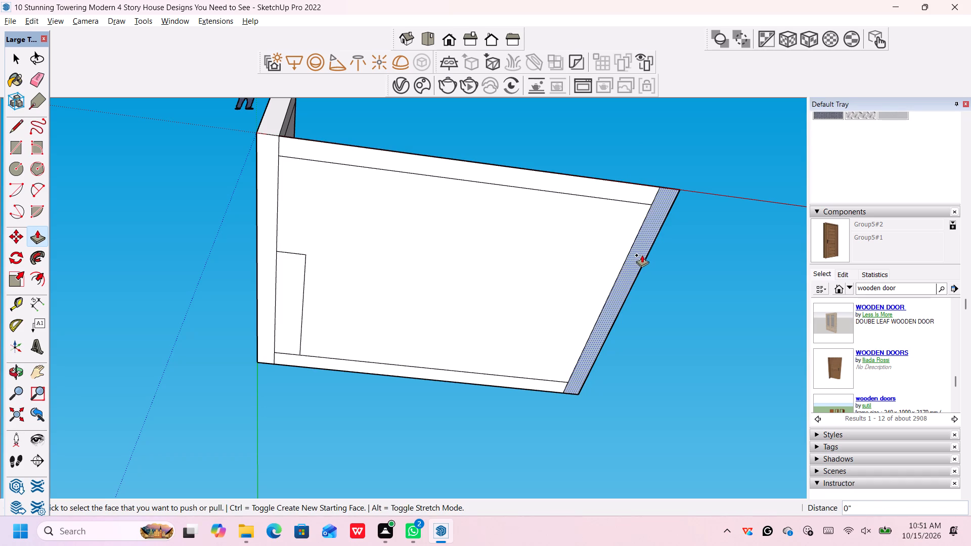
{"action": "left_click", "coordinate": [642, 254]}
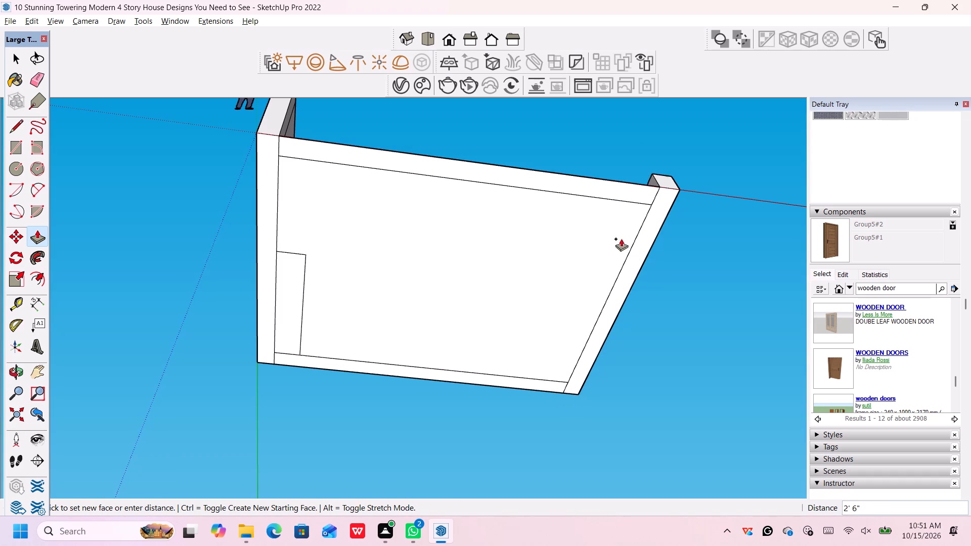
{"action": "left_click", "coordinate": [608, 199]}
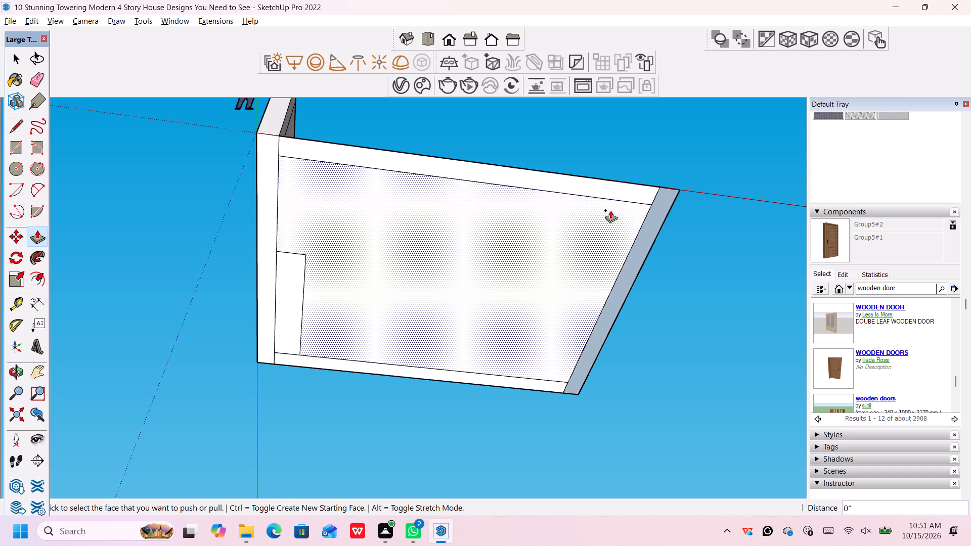
Push/Pull the upper face of the front edge strip level with the adjoining side strip, using its edge midpoint as reference.
{"action": "scroll", "coordinate": [648, 249], "scroll_direction": "down", "scroll_amount": 2}
{"action": "middle_click_drag", "start_coordinate": [645, 227], "coordinate": [578, 367]}
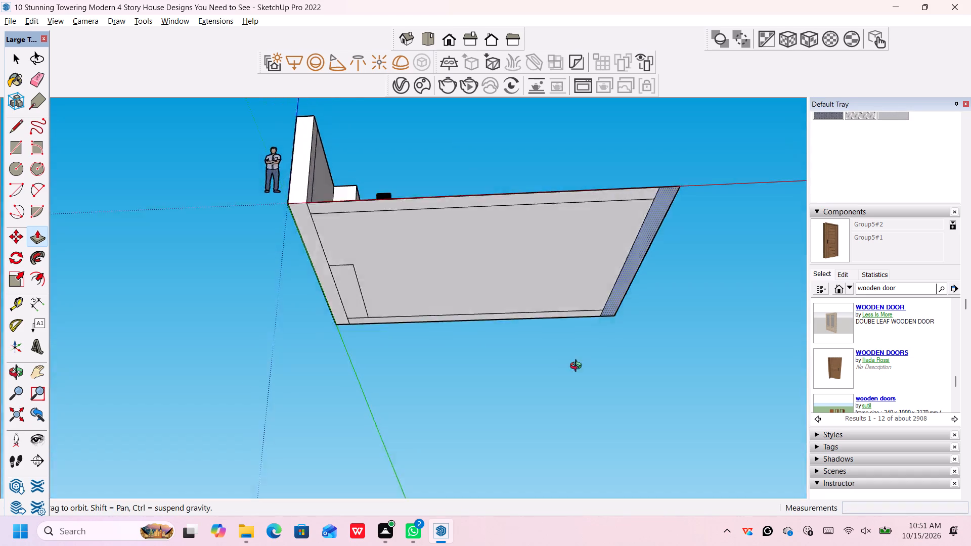
{"action": "middle_click_drag", "start_coordinate": [578, 367], "coordinate": [570, 418]}
{"action": "middle_click_drag", "start_coordinate": [637, 251], "coordinate": [627, 409]}
{"action": "scroll", "coordinate": [634, 374], "scroll_direction": "up", "scroll_amount": 1}
{"action": "middle_click_drag", "start_coordinate": [589, 358], "coordinate": [612, 457]}
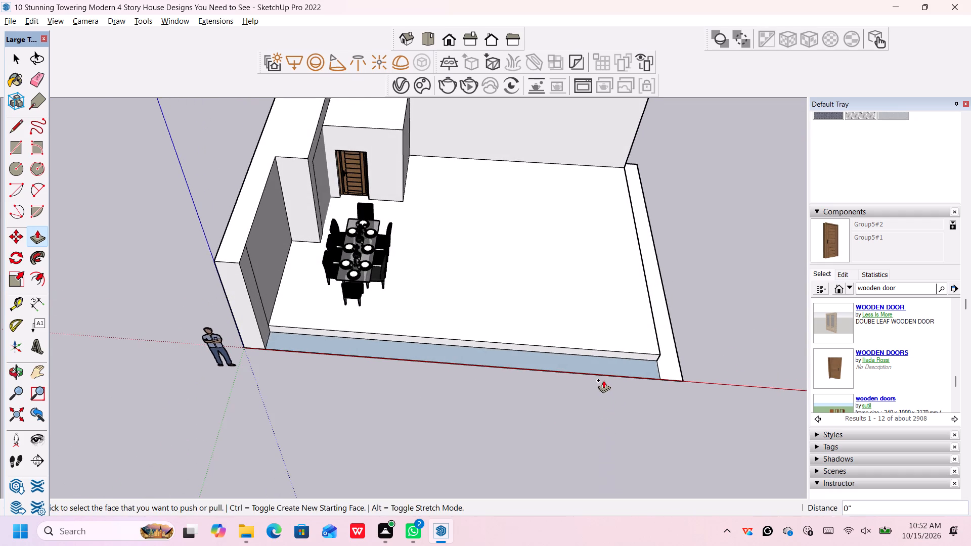
{"action": "scroll", "coordinate": [603, 379], "scroll_direction": "up", "scroll_amount": 3}
{"action": "middle_click_drag", "start_coordinate": [603, 379], "coordinate": [601, 450]}
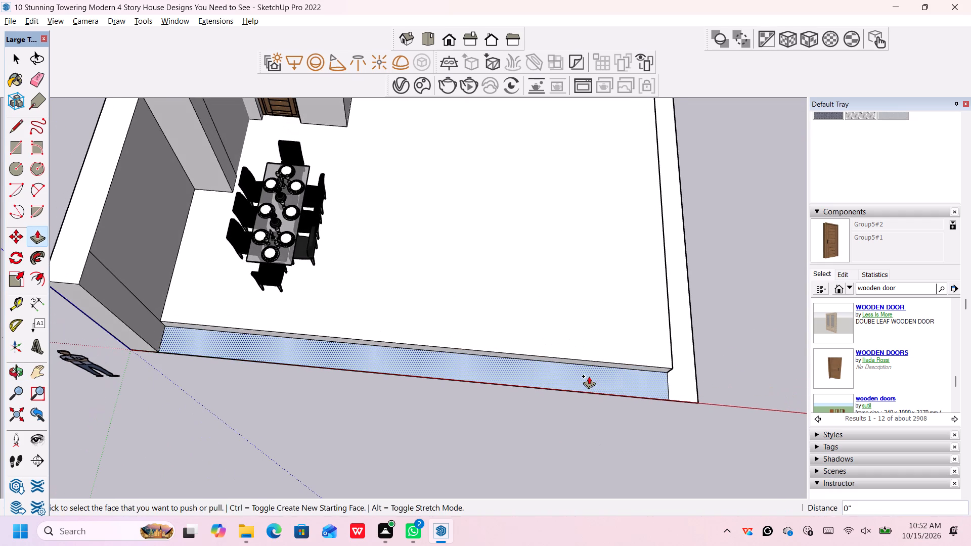
{"action": "left_click", "coordinate": [589, 377]}
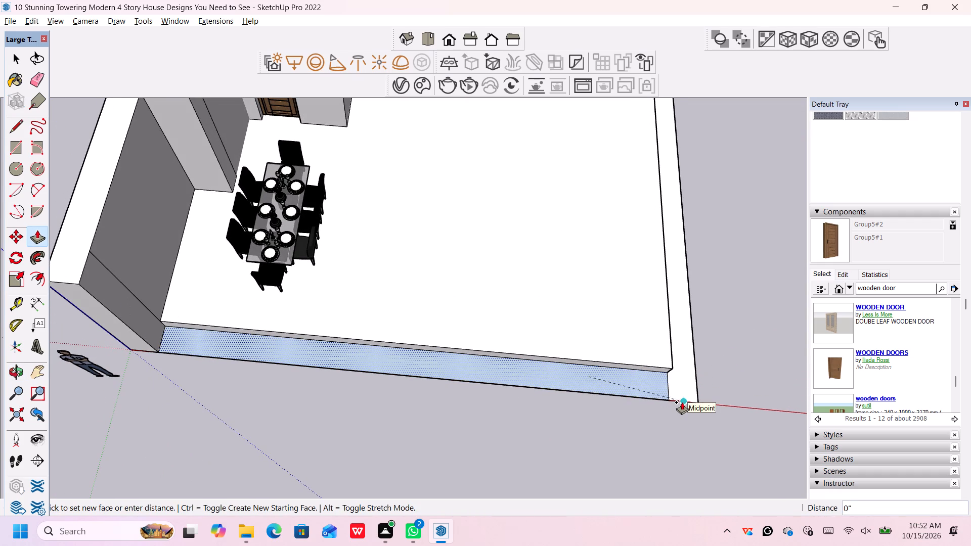
{"action": "left_click", "coordinate": [682, 401]}
{"action": "scroll", "coordinate": [652, 429], "scroll_direction": "down", "scroll_amount": 7}
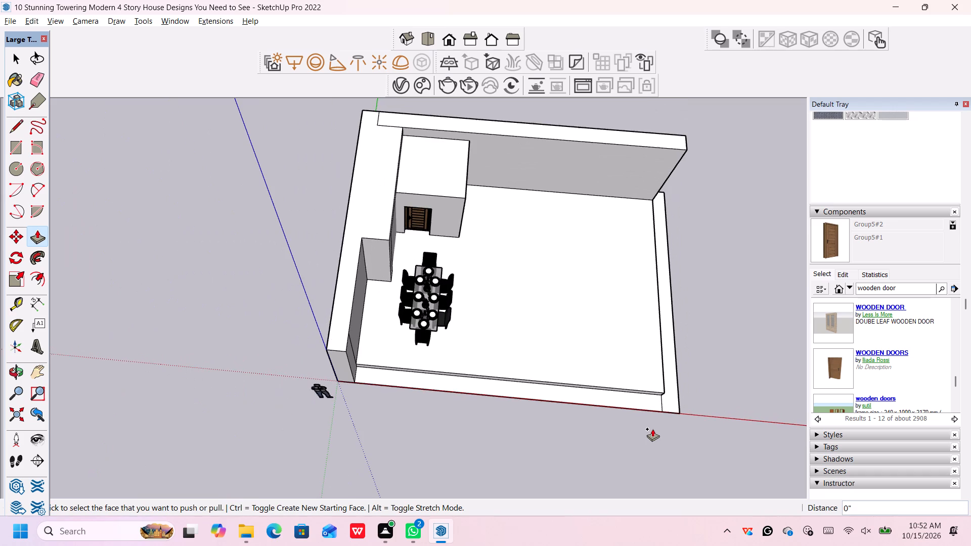
{"action": "key", "text": "space"}
Search the 3D Warehouse component library for curtains.
{"action": "scroll", "coordinate": [649, 425], "scroll_direction": "up", "scroll_amount": 2}
{"action": "middle_click_drag", "start_coordinate": [643, 434], "coordinate": [626, 383]}
{"action": "middle_click_drag", "start_coordinate": [626, 383], "coordinate": [626, 376]}
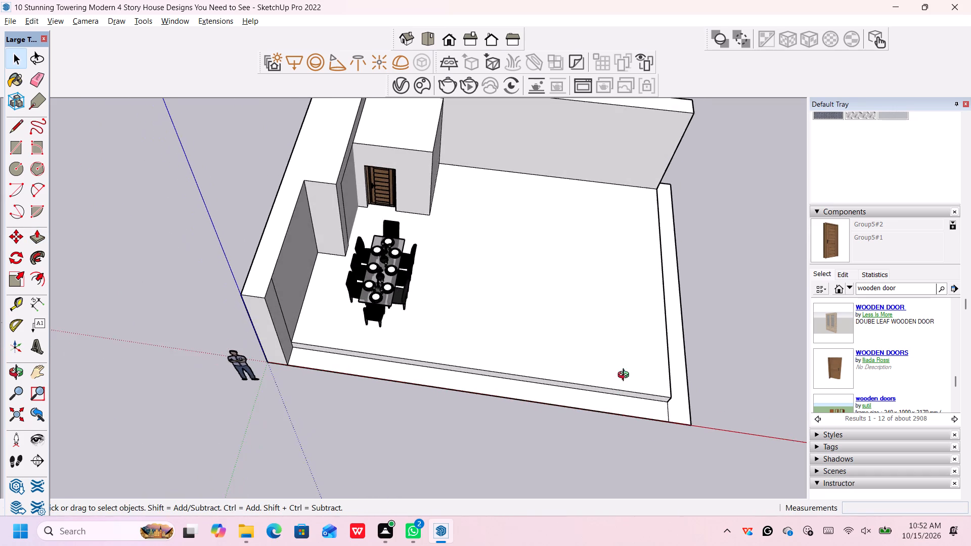
{"action": "middle_click_drag", "start_coordinate": [626, 376], "coordinate": [627, 369]}
{"action": "scroll", "coordinate": [579, 468], "scroll_direction": "down", "scroll_amount": 4}
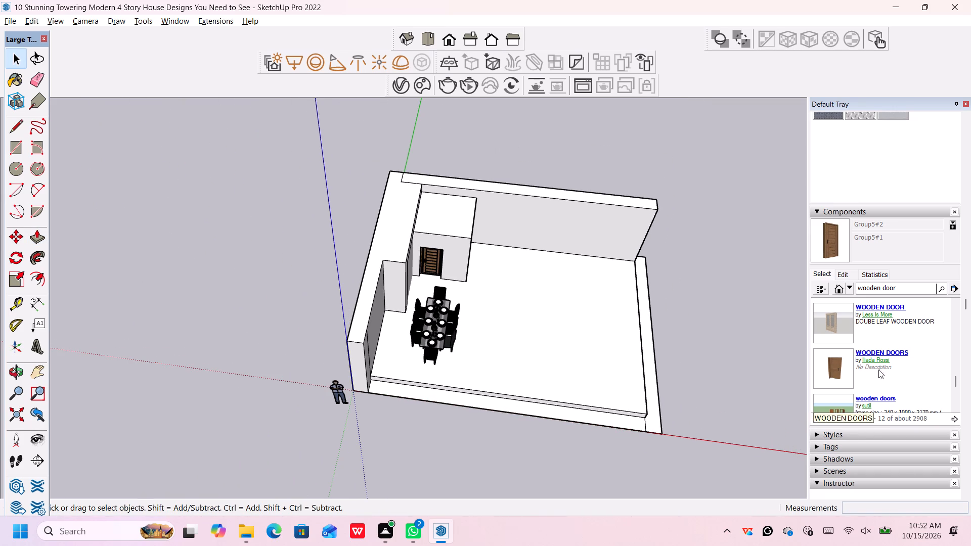
{"action": "left_click", "coordinate": [904, 292]}
{"action": "key", "text": "BackSpace"}
{"action": "key", "text": "BackSpace"}
{"action": "key", "text": "BackSpace"}
{"action": "key", "text": "BackSpace"}
{"action": "key", "text": "BackSpace"}
{"action": "key", "text": "BackSpace"}
{"action": "key", "text": "BackSpace"}
{"action": "key", "text": "BackSpace"}
{"action": "key", "text": "BackSpace"}
{"action": "key", "text": "BackSpace"}
{"action": "key", "text": "BackSpace"}
{"action": "key", "text": "BackSpace"}
{"action": "key", "text": "BackSpace"}
{"action": "key", "text": "BackSpace"}
{"action": "key", "text": "BackSpace"}
{"action": "key", "text": "BackSpace"}
{"action": "key", "text": "BackSpace"}
{"action": "key", "text": "BackSpace"}
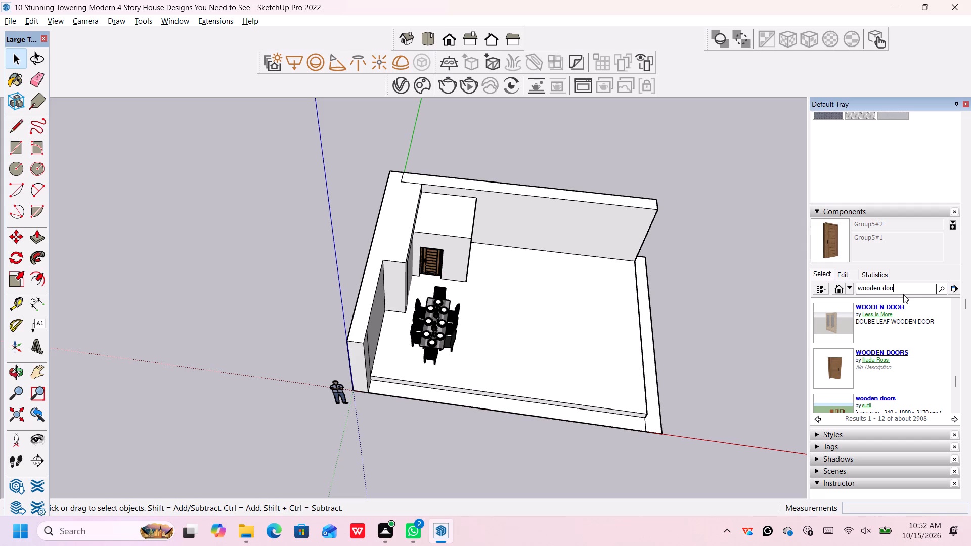
{"action": "type", "text": "cu"}
{"action": "scroll", "coordinate": [575, 434], "scroll_direction": "up", "scroll_amount": 4}
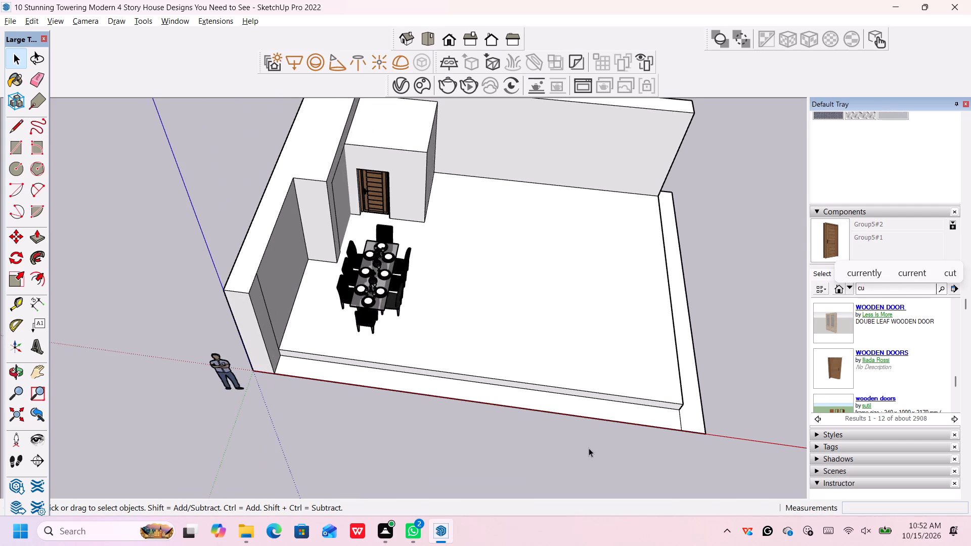
{"action": "middle_click_drag", "start_coordinate": [589, 444], "coordinate": [578, 380]}
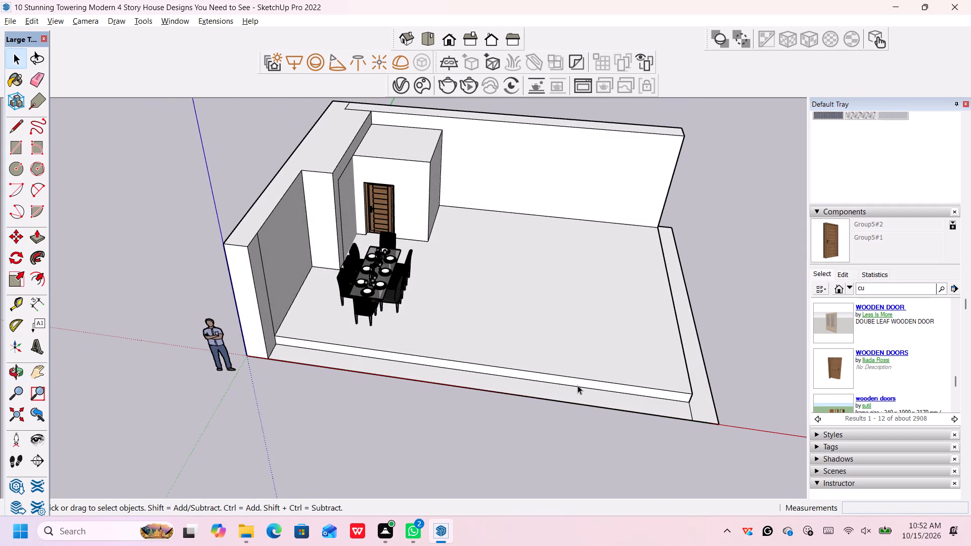
{"action": "type", "text": "rtain"}
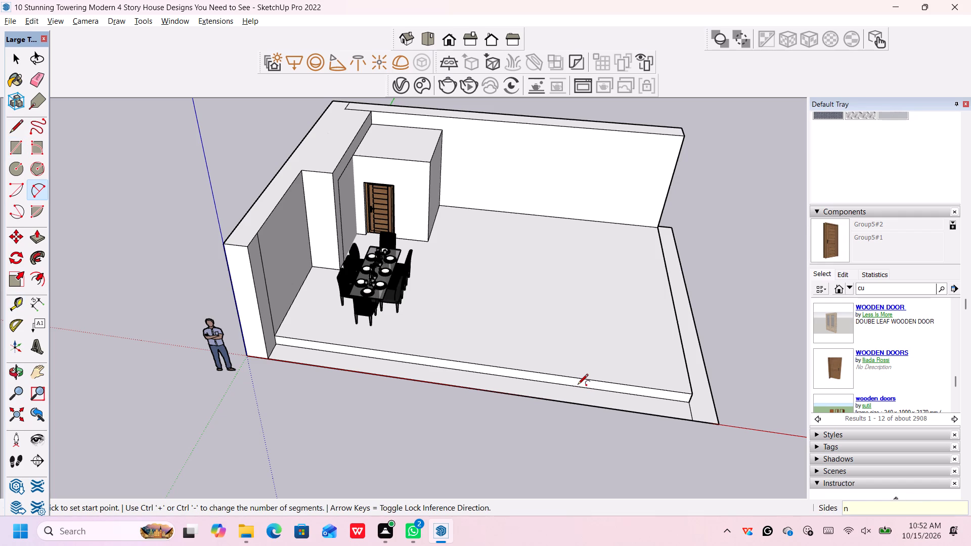
{"action": "key", "text": "s"}
{"action": "key", "text": "Return"}
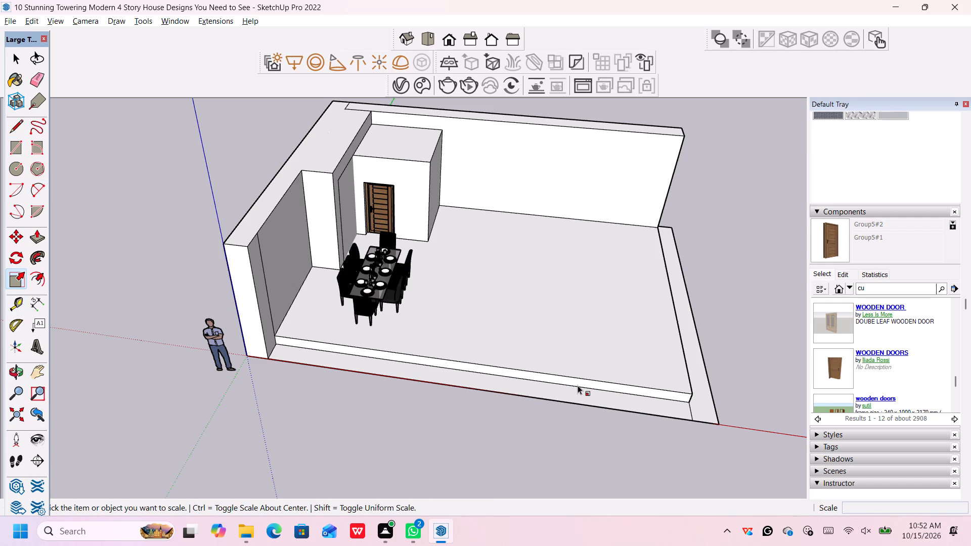
{"action": "left_click", "coordinate": [889, 291]}
{"action": "type", "text": "rtain"}
{"action": "key", "text": "s"}
{"action": "key", "text": "Return"}
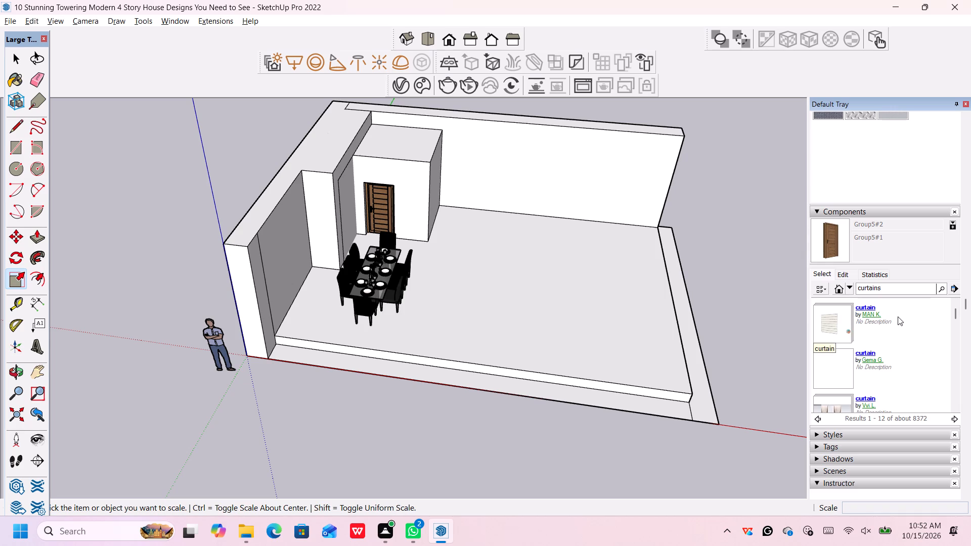
Browse the 3D Warehouse curtains results for a model that suits the ground floor.
{"action": "scroll", "coordinate": [898, 317], "scroll_direction": "down", "scroll_amount": 4}
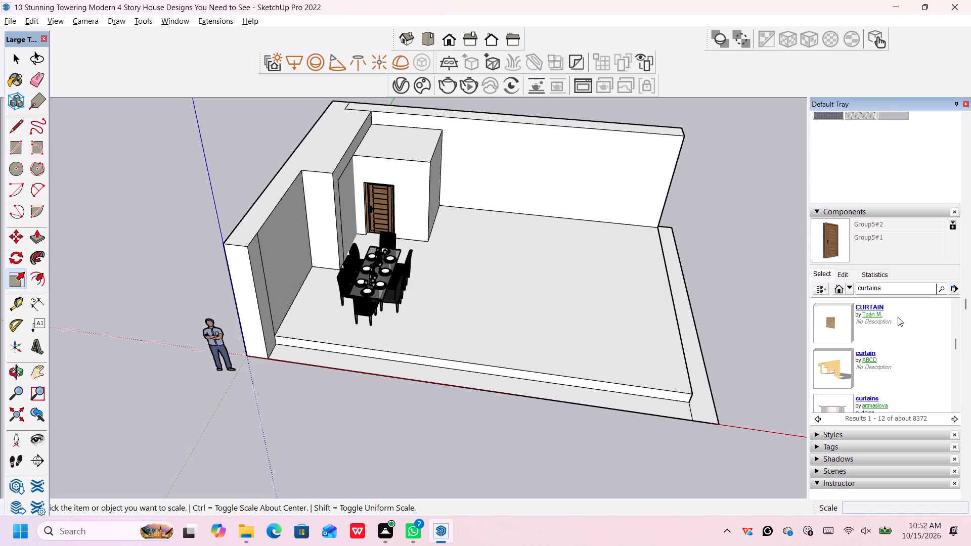
{"action": "scroll", "coordinate": [898, 317], "scroll_direction": "down", "scroll_amount": 2}
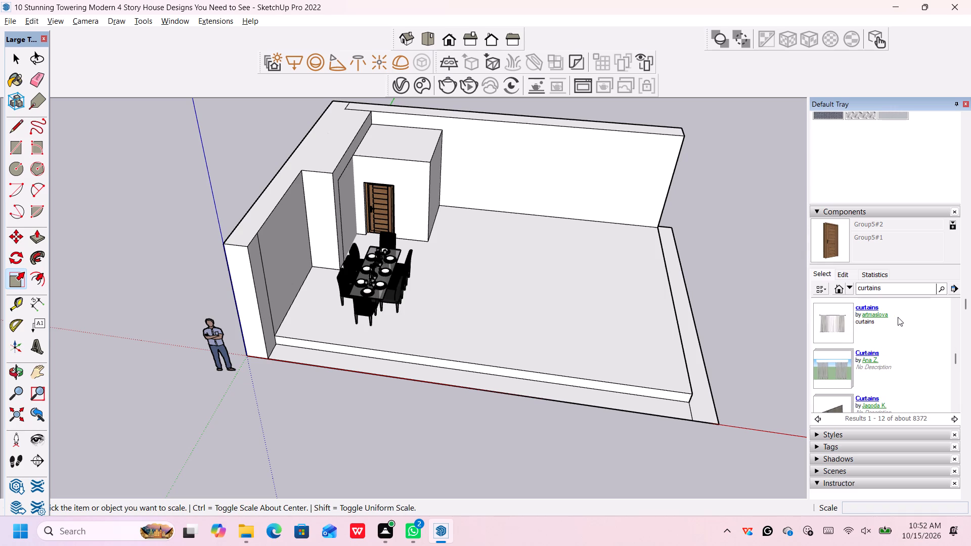
{"action": "scroll", "coordinate": [898, 317], "scroll_direction": "down", "scroll_amount": 2}
{"action": "scroll", "coordinate": [898, 317], "scroll_direction": "up", "scroll_amount": 1}
{"action": "scroll", "coordinate": [898, 317], "scroll_direction": "down", "scroll_amount": 1}
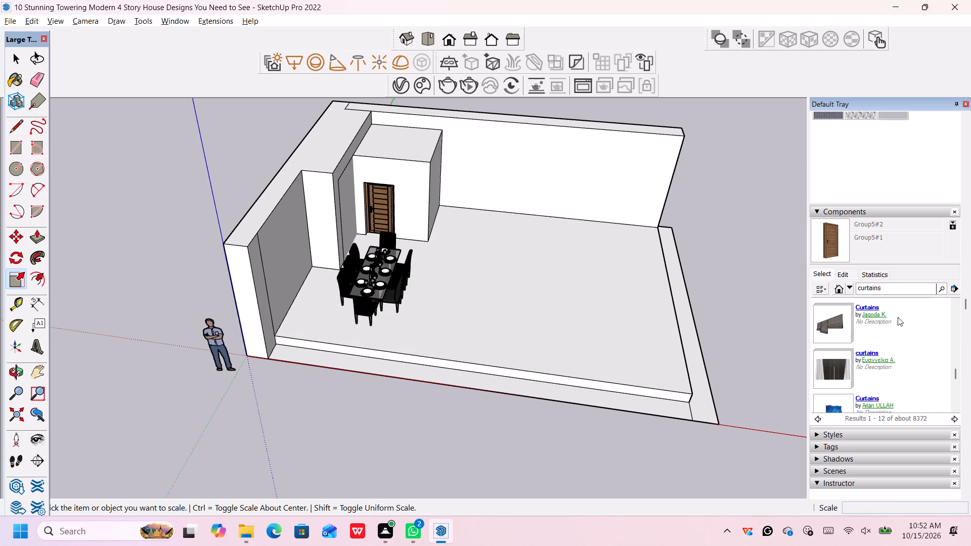
{"action": "scroll", "coordinate": [898, 317], "scroll_direction": "down", "scroll_amount": 1}
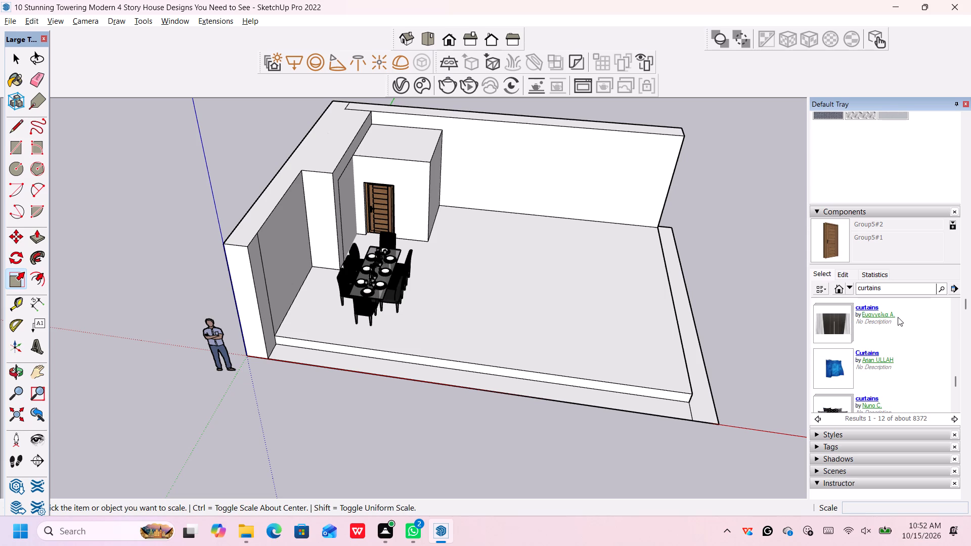
{"action": "scroll", "coordinate": [898, 317], "scroll_direction": "down", "scroll_amount": 1}
{"action": "scroll", "coordinate": [898, 317], "scroll_direction": "up", "scroll_amount": 1}
{"action": "scroll", "coordinate": [898, 317], "scroll_direction": "down", "scroll_amount": 2}
{"action": "scroll", "coordinate": [898, 317], "scroll_direction": "up", "scroll_amount": 2}
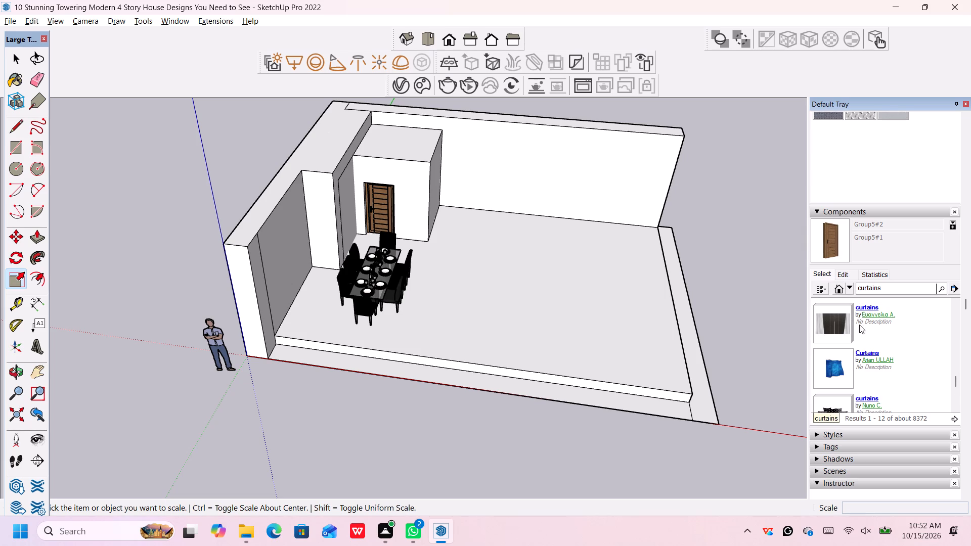
Examine the models related to the dark curtains result and return to the curtains search results.
{"action": "double_click", "coordinate": [848, 319]}
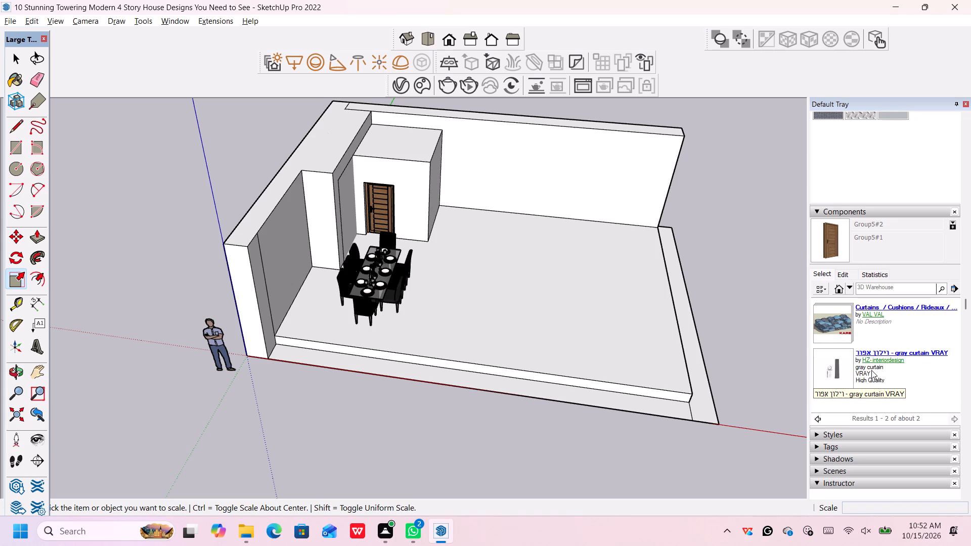
{"action": "scroll", "coordinate": [836, 374], "scroll_direction": "up", "scroll_amount": 2}
{"action": "scroll", "coordinate": [838, 374], "scroll_direction": "down", "scroll_amount": 1}
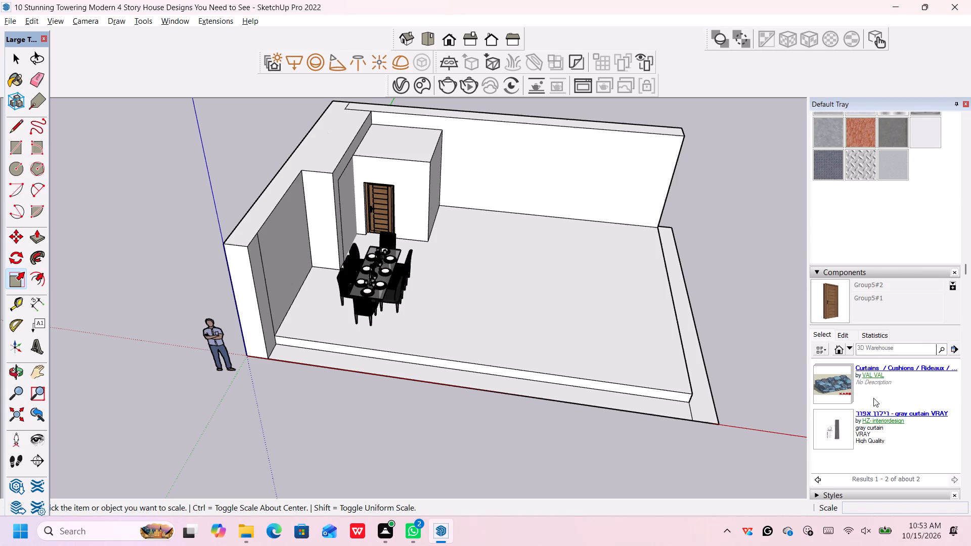
{"action": "scroll", "coordinate": [868, 400], "scroll_direction": "down", "scroll_amount": 1}
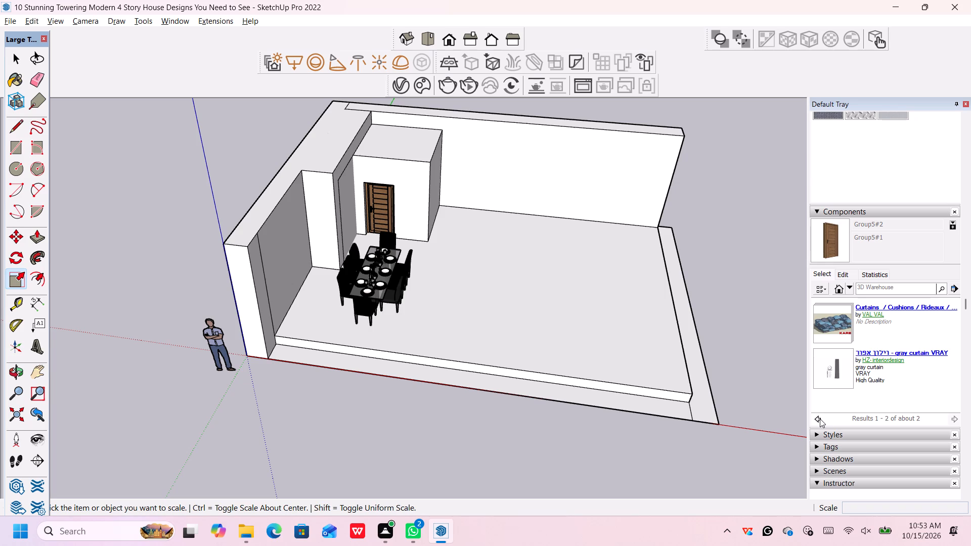
{"action": "left_click", "coordinate": [820, 419]}
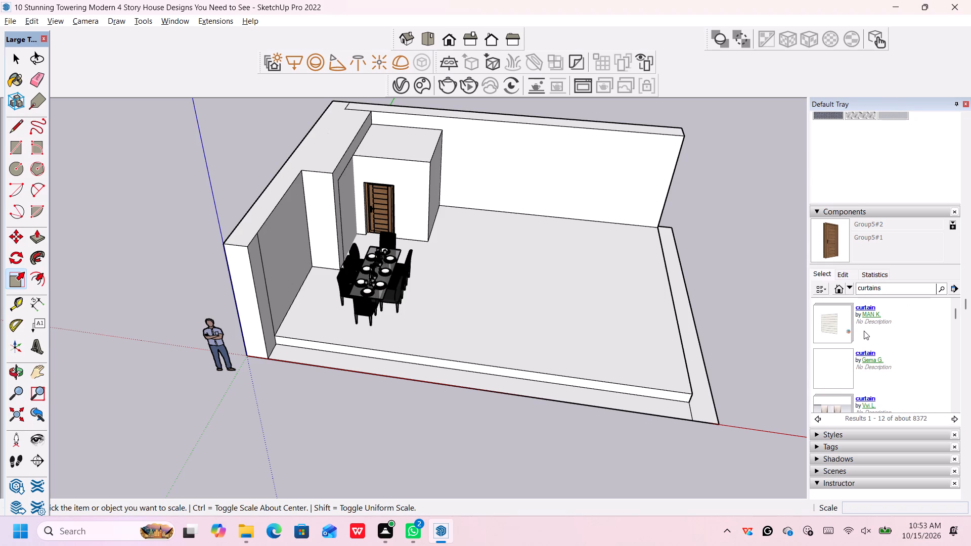
Examine the models related to the first curtain result, the white blind, and return to the search results.
{"action": "double_click", "coordinate": [864, 331]}
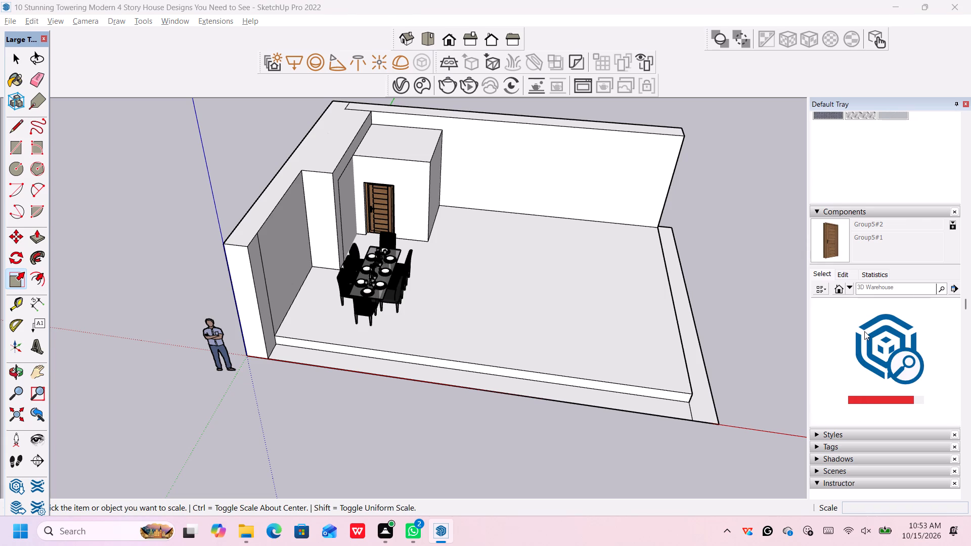
{"action": "scroll", "coordinate": [864, 331], "scroll_direction": "down", "scroll_amount": 1}
{"action": "scroll", "coordinate": [864, 331], "scroll_direction": "up", "scroll_amount": 1}
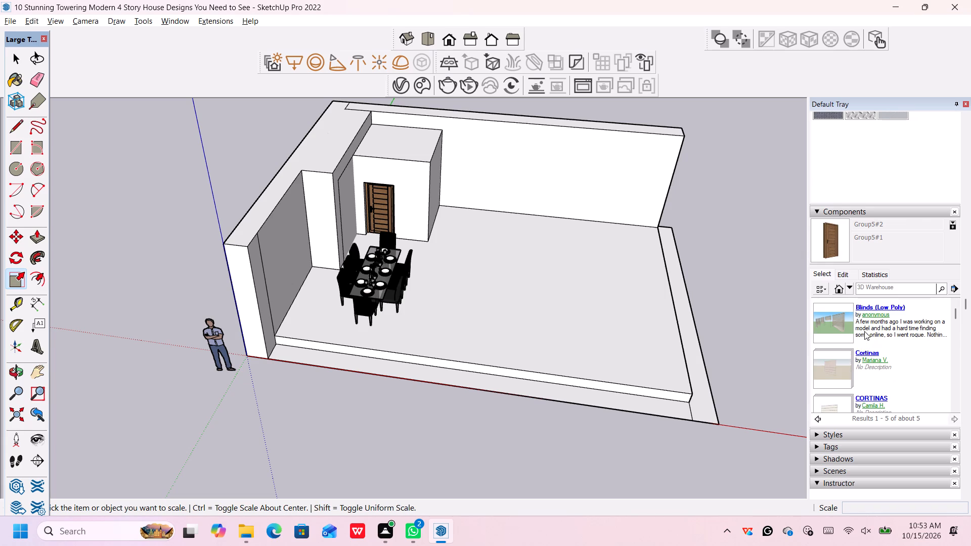
{"action": "scroll", "coordinate": [864, 331], "scroll_direction": "down", "scroll_amount": 3}
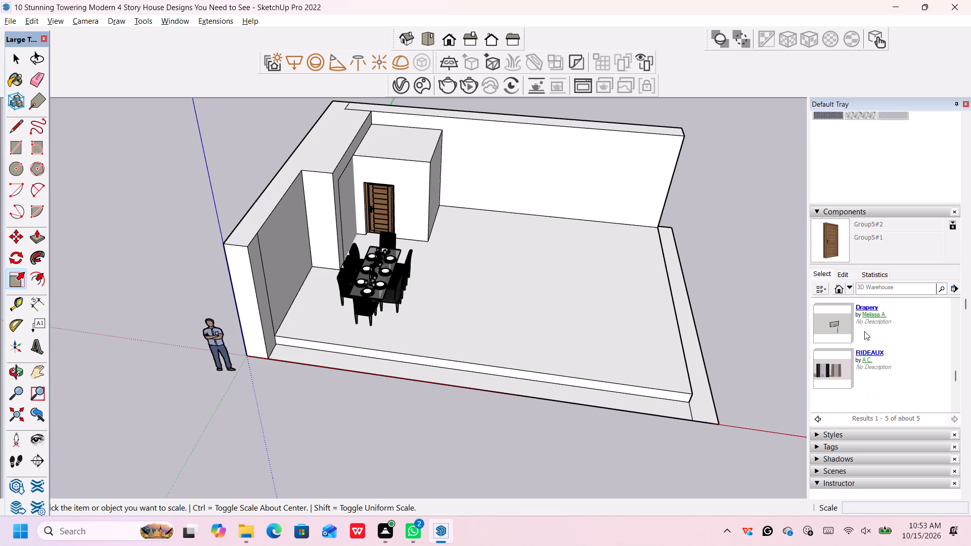
{"action": "scroll", "coordinate": [859, 350], "scroll_direction": "up", "scroll_amount": 3}
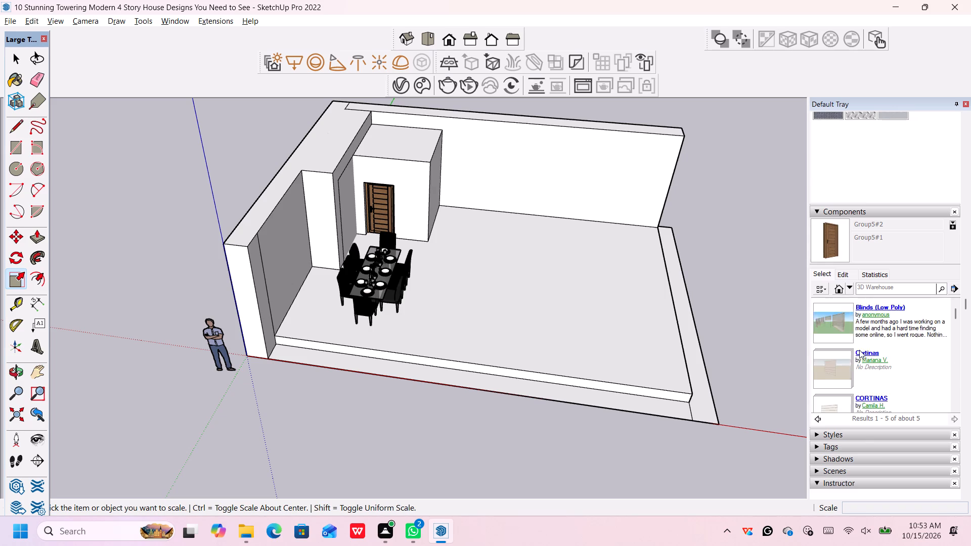
{"action": "scroll", "coordinate": [859, 350], "scroll_direction": "up", "scroll_amount": 1}
{"action": "left_click", "coordinate": [817, 481]}
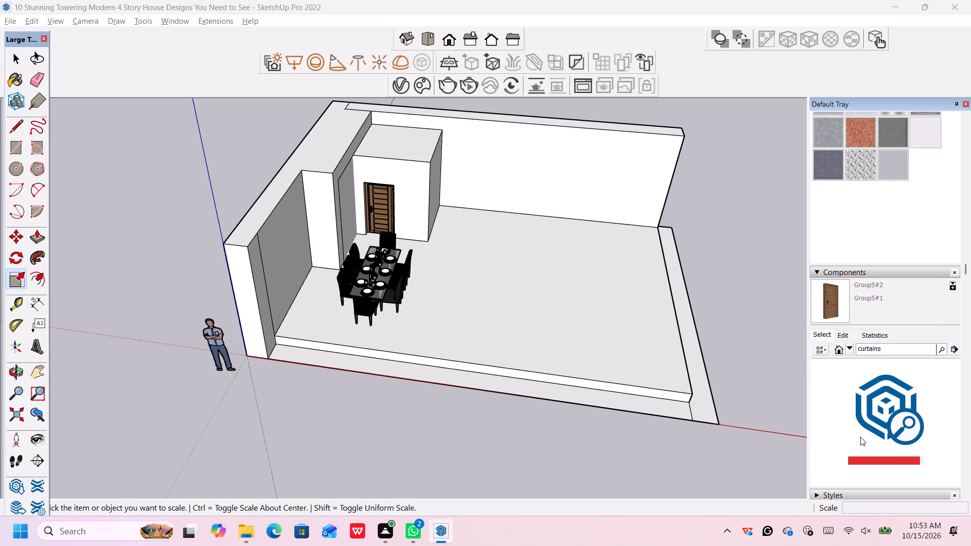
Open the models related to the Curtains result that shows grey curtains against a green and blue background.
{"action": "scroll", "coordinate": [867, 427], "scroll_direction": "up", "scroll_amount": 1}
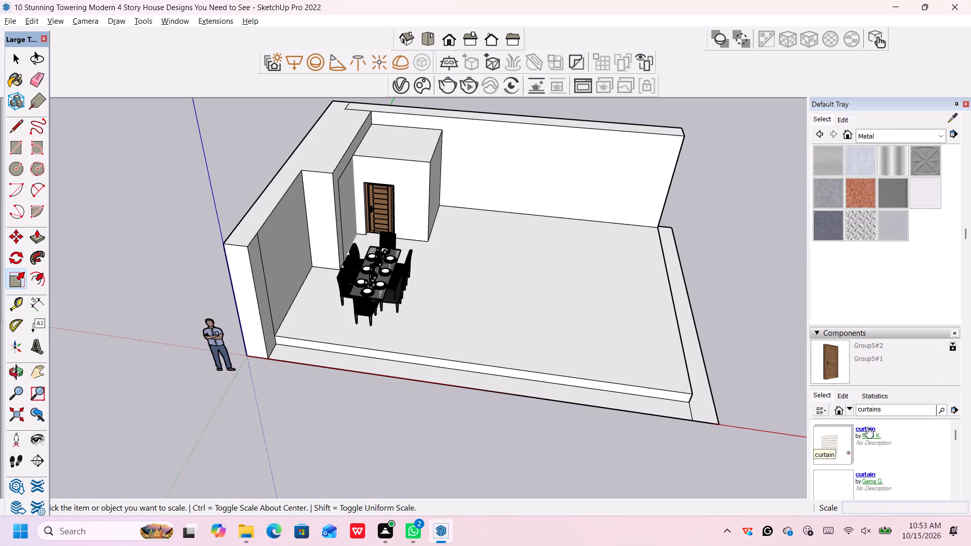
{"action": "scroll", "coordinate": [867, 429], "scroll_direction": "down", "scroll_amount": 3}
{"action": "scroll", "coordinate": [867, 429], "scroll_direction": "up", "scroll_amount": 1}
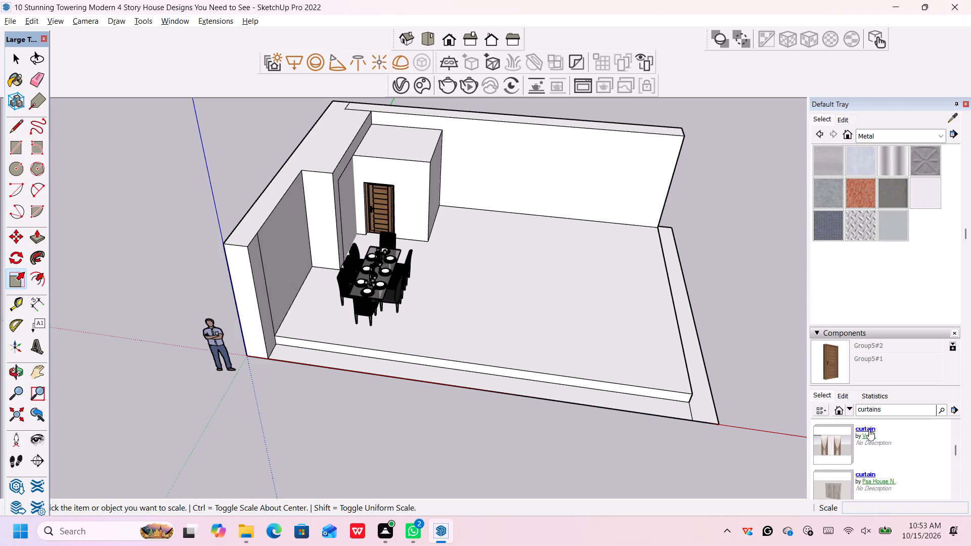
{"action": "scroll", "coordinate": [948, 441], "scroll_direction": "down", "scroll_amount": 1}
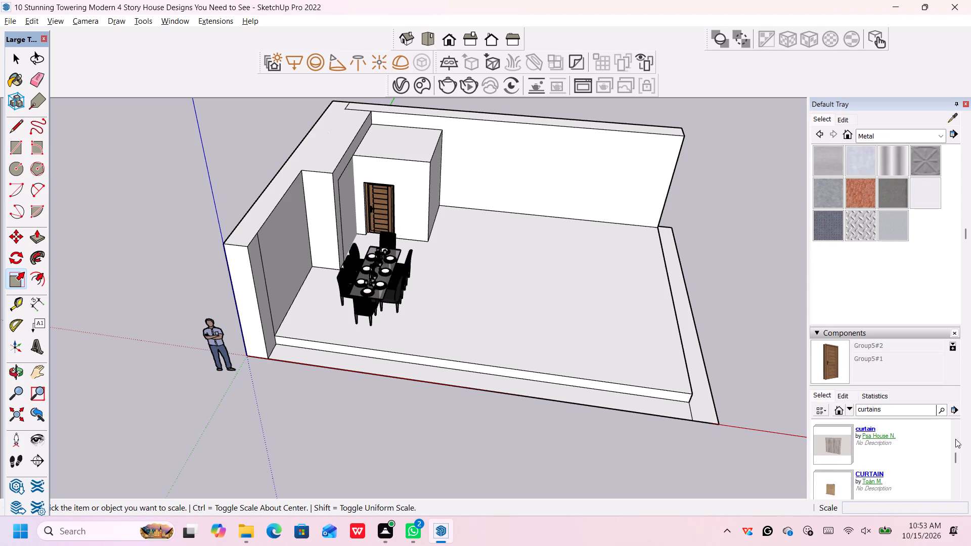
{"action": "scroll", "coordinate": [963, 445], "scroll_direction": "down", "scroll_amount": 2}
{"action": "scroll", "coordinate": [926, 376], "scroll_direction": "down", "scroll_amount": 1}
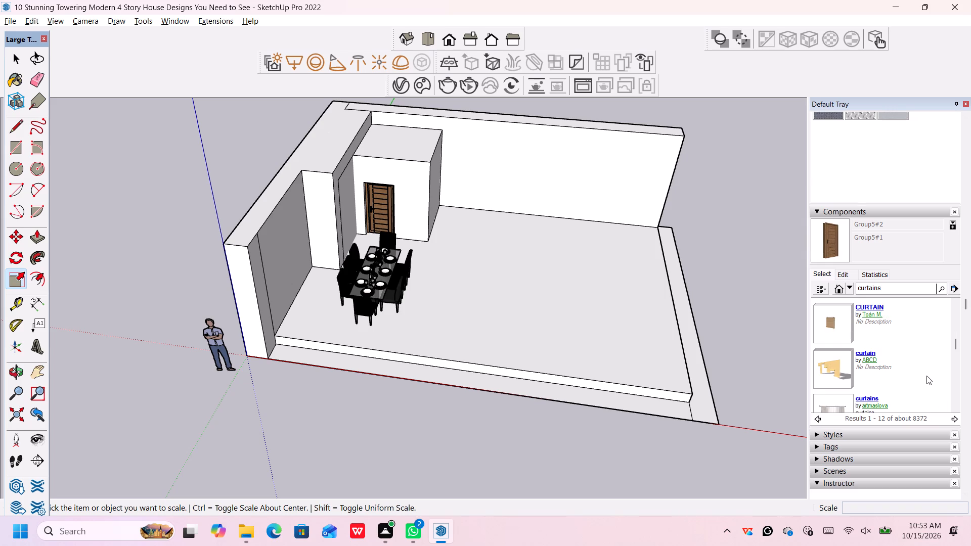
{"action": "scroll", "coordinate": [926, 376], "scroll_direction": "down", "scroll_amount": 2}
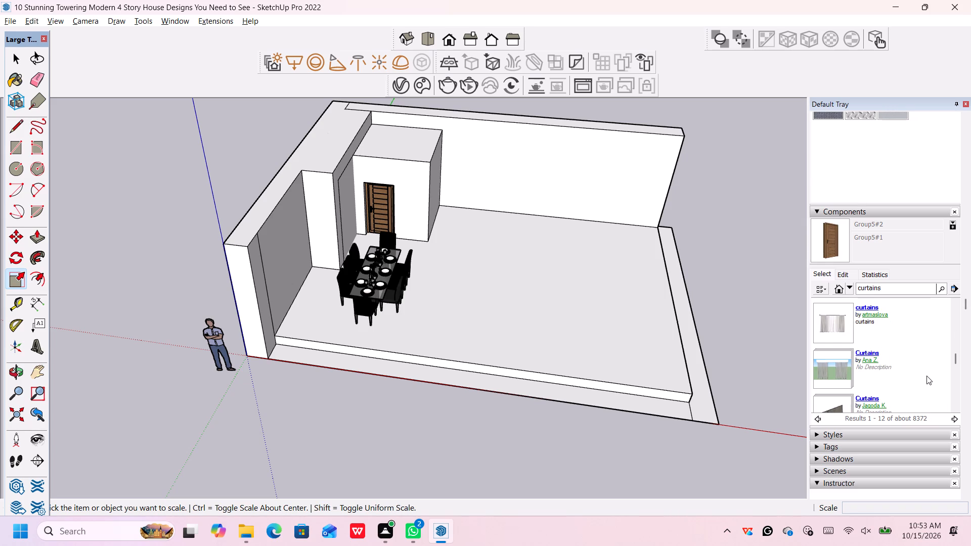
{"action": "scroll", "coordinate": [926, 376], "scroll_direction": "down", "scroll_amount": 2}
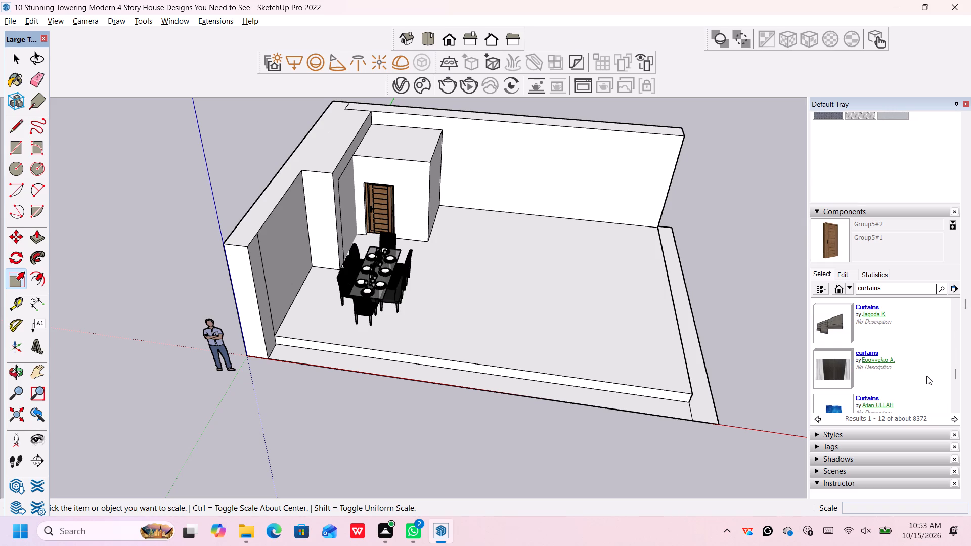
{"action": "scroll", "coordinate": [926, 376], "scroll_direction": "up", "scroll_amount": 1}
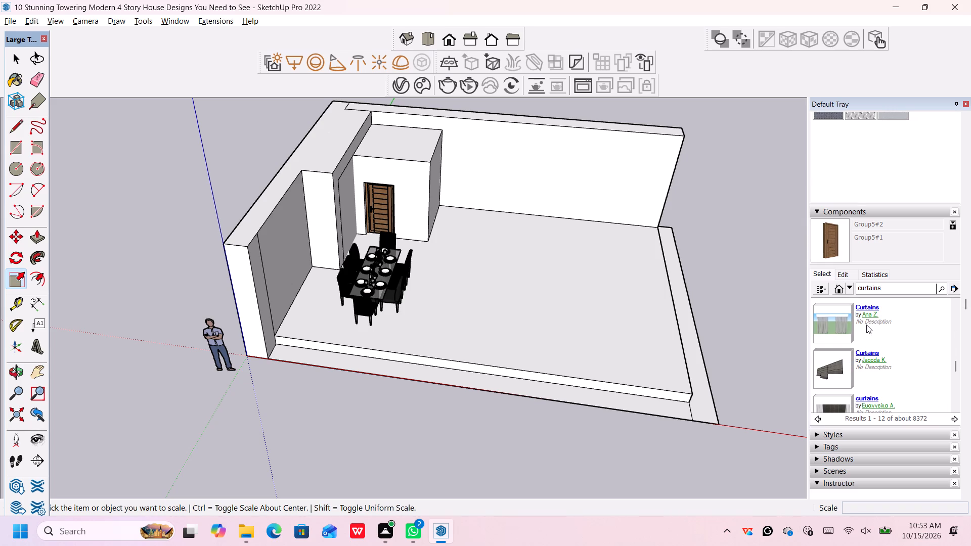
{"action": "double_click", "coordinate": [843, 325]}
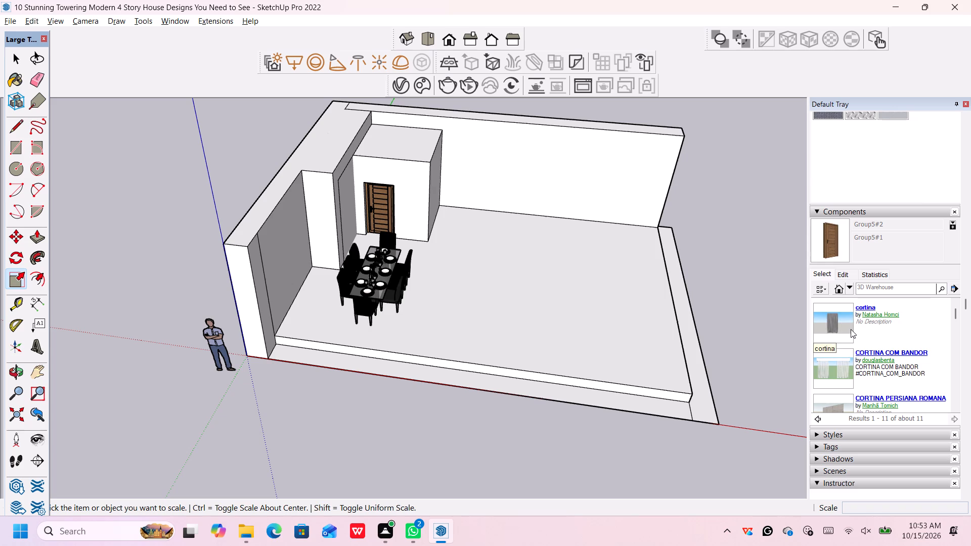
Examine the related curtain models, comparing the cortina, curtain, Roman blind and rèm designs.
{"action": "scroll", "coordinate": [851, 329], "scroll_direction": "down", "scroll_amount": 2}
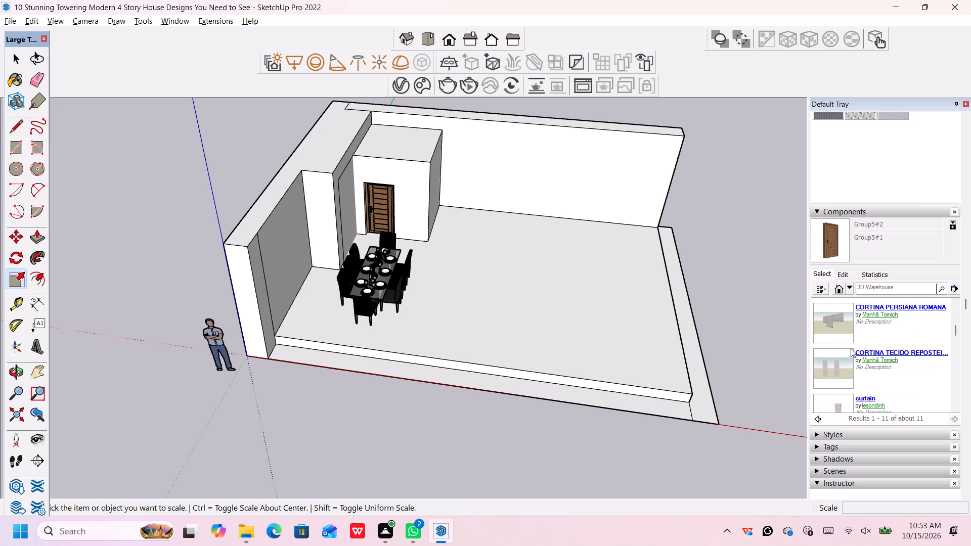
{"action": "scroll", "coordinate": [851, 361], "scroll_direction": "down", "scroll_amount": 2}
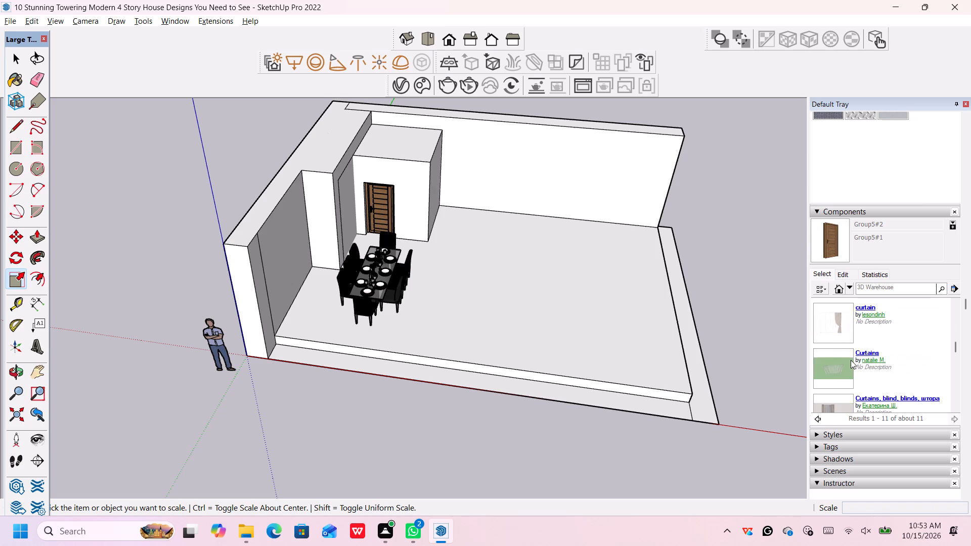
{"action": "scroll", "coordinate": [851, 360], "scroll_direction": "down", "scroll_amount": 3}
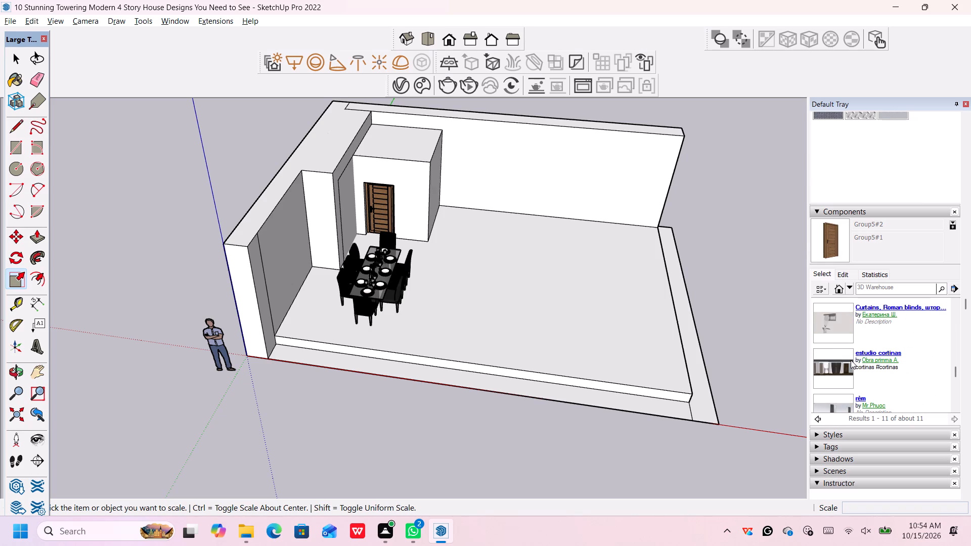
{"action": "scroll", "coordinate": [851, 360], "scroll_direction": "down", "scroll_amount": 2}
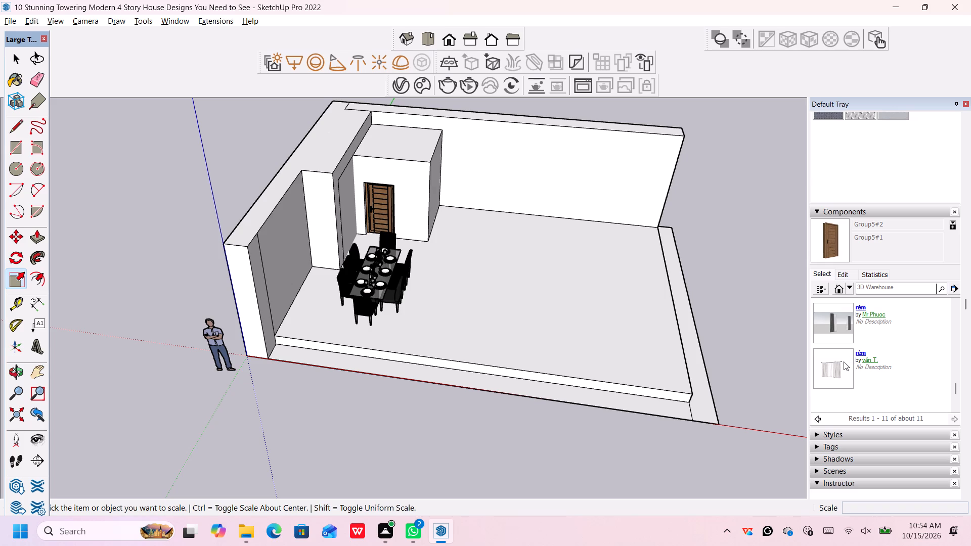
{"action": "scroll", "coordinate": [844, 361], "scroll_direction": "up", "scroll_amount": 1}
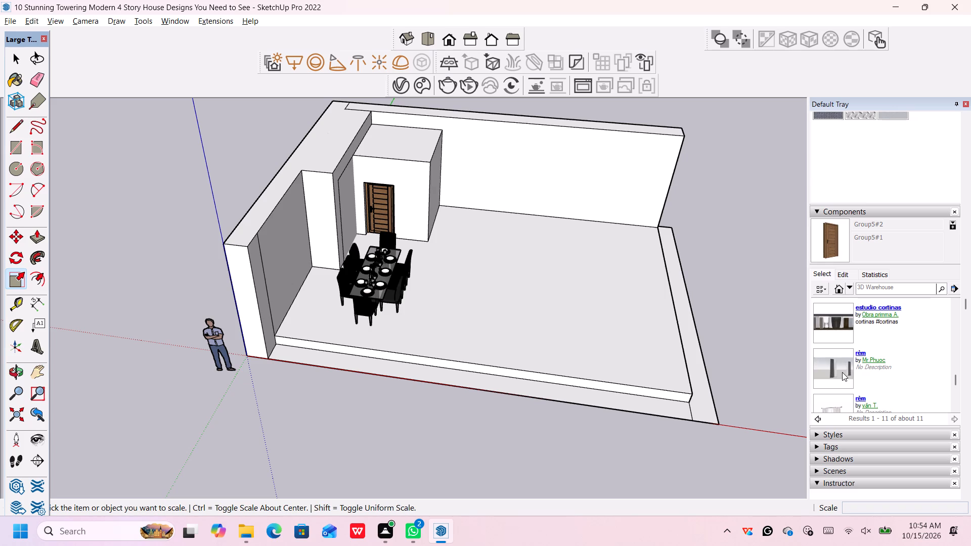
{"action": "scroll", "coordinate": [841, 373], "scroll_direction": "up", "scroll_amount": 4}
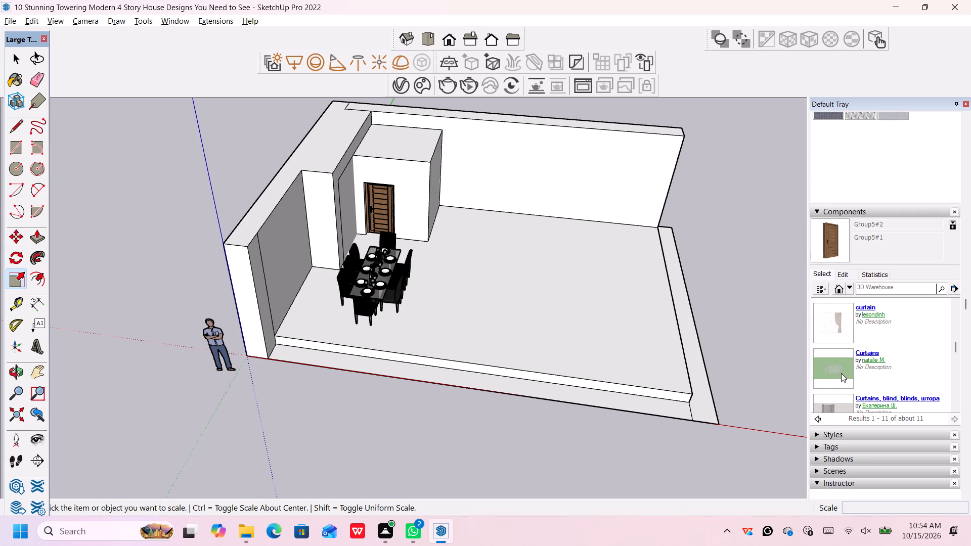
{"action": "scroll", "coordinate": [841, 373], "scroll_direction": "up", "scroll_amount": 1}
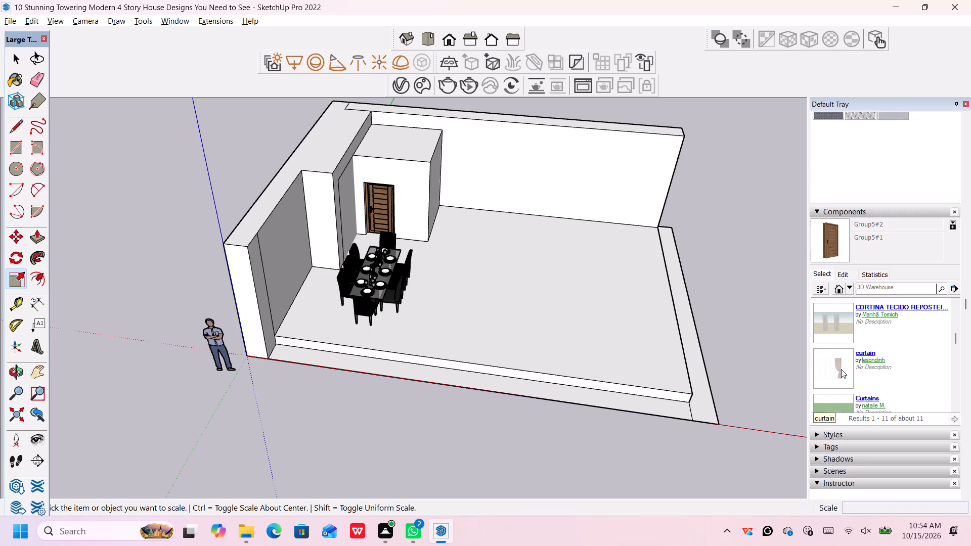
{"action": "scroll", "coordinate": [842, 368], "scroll_direction": "up", "scroll_amount": 1}
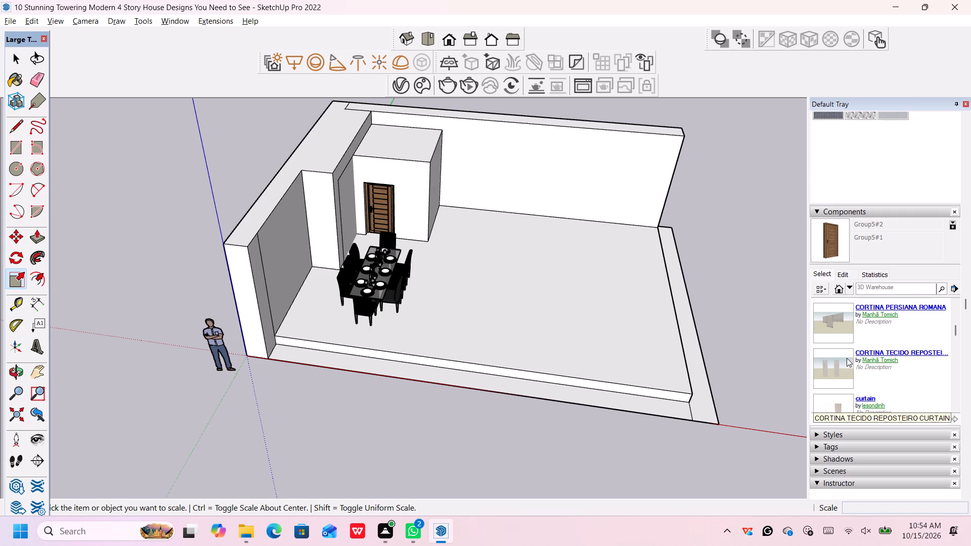
{"action": "scroll", "coordinate": [847, 358], "scroll_direction": "up", "scroll_amount": 1}
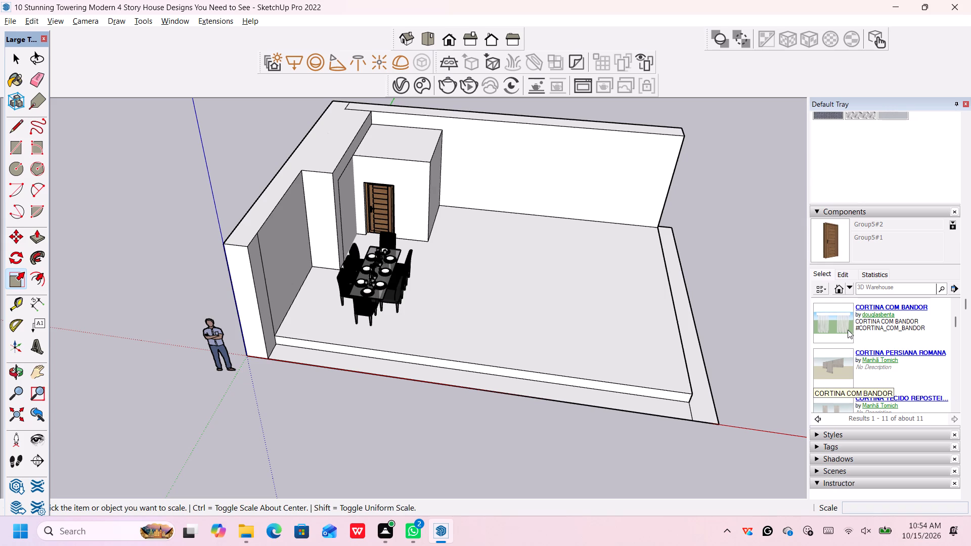
{"action": "scroll", "coordinate": [848, 330], "scroll_direction": "up", "scroll_amount": 2}
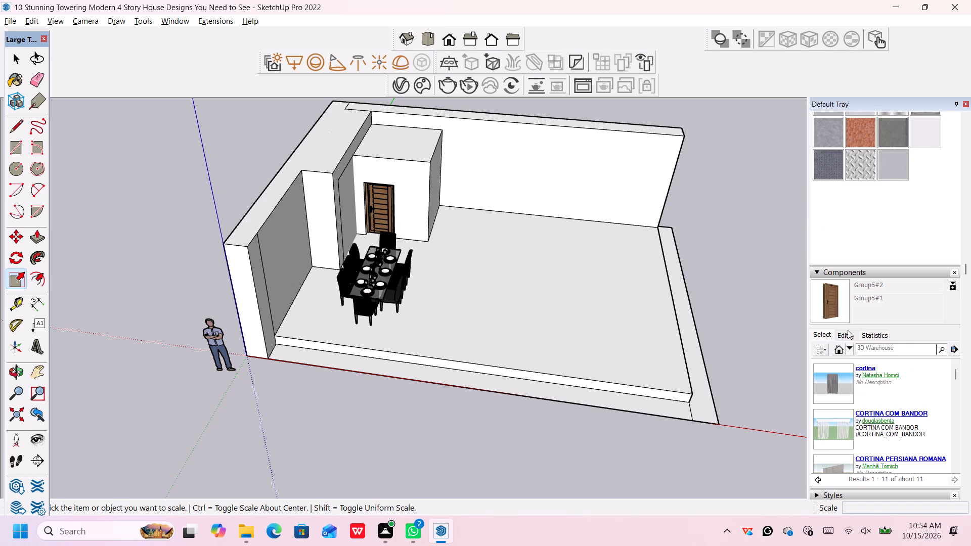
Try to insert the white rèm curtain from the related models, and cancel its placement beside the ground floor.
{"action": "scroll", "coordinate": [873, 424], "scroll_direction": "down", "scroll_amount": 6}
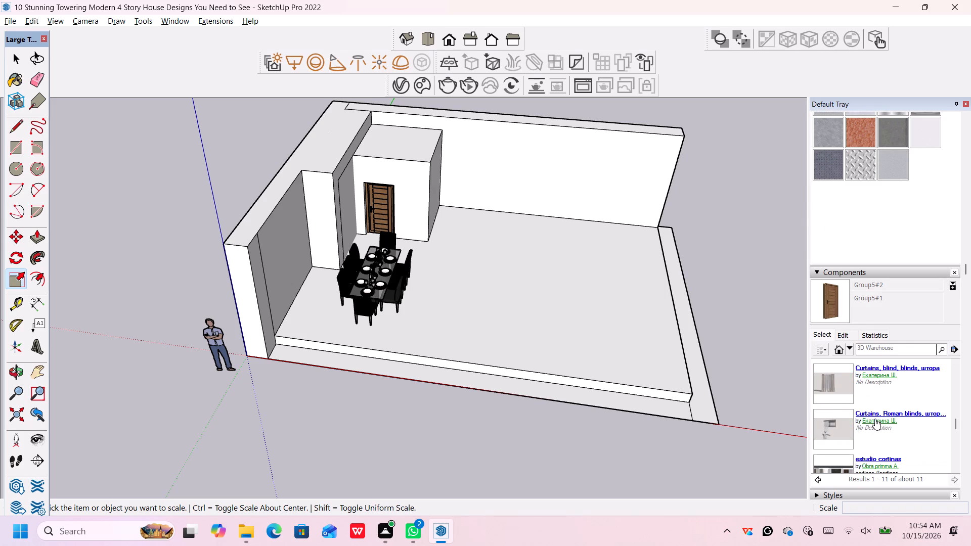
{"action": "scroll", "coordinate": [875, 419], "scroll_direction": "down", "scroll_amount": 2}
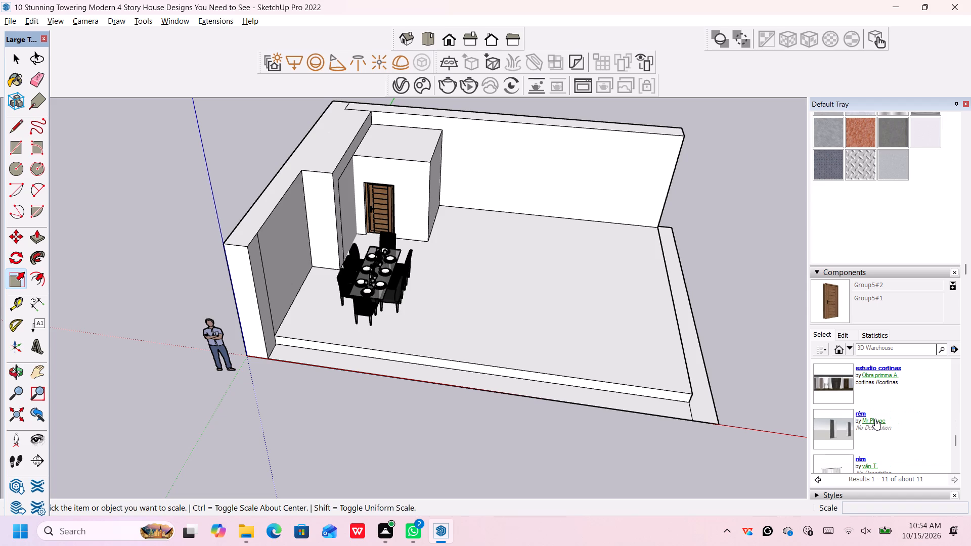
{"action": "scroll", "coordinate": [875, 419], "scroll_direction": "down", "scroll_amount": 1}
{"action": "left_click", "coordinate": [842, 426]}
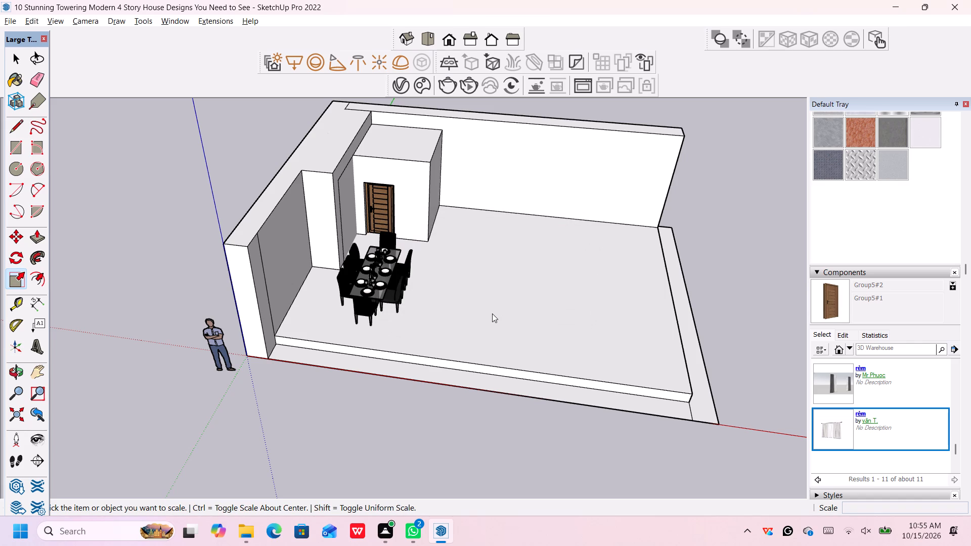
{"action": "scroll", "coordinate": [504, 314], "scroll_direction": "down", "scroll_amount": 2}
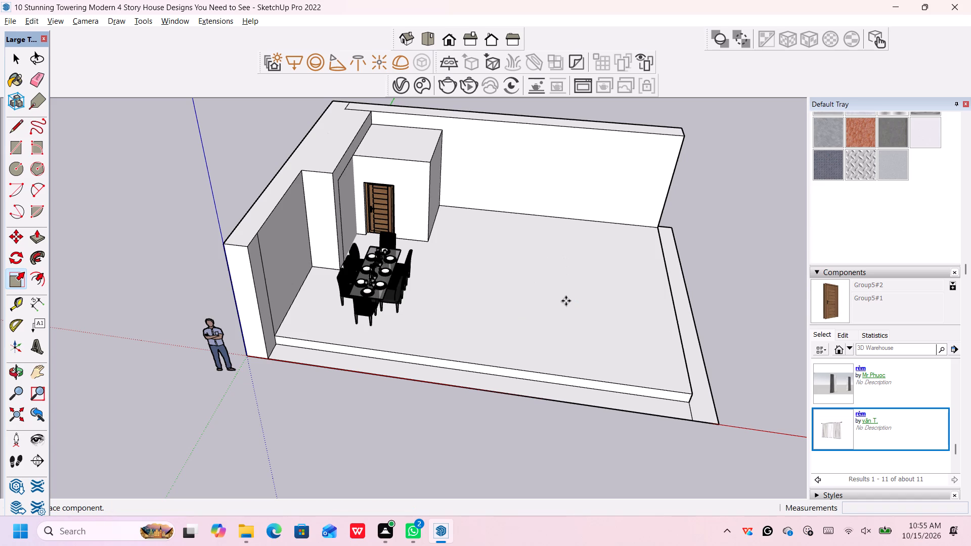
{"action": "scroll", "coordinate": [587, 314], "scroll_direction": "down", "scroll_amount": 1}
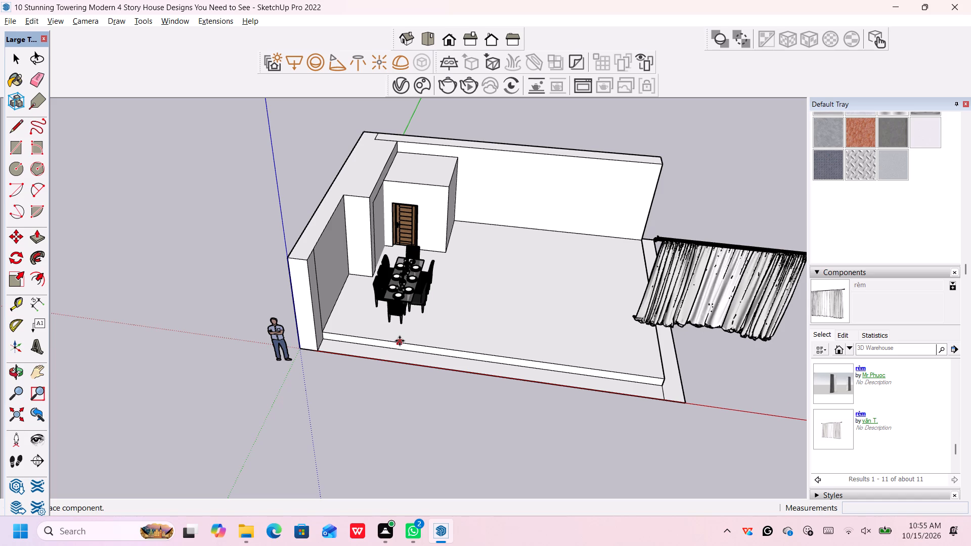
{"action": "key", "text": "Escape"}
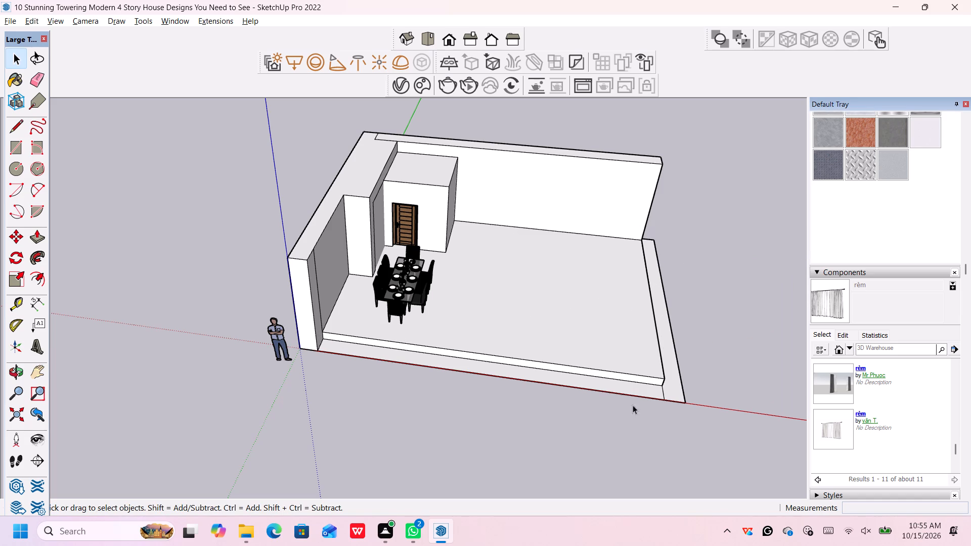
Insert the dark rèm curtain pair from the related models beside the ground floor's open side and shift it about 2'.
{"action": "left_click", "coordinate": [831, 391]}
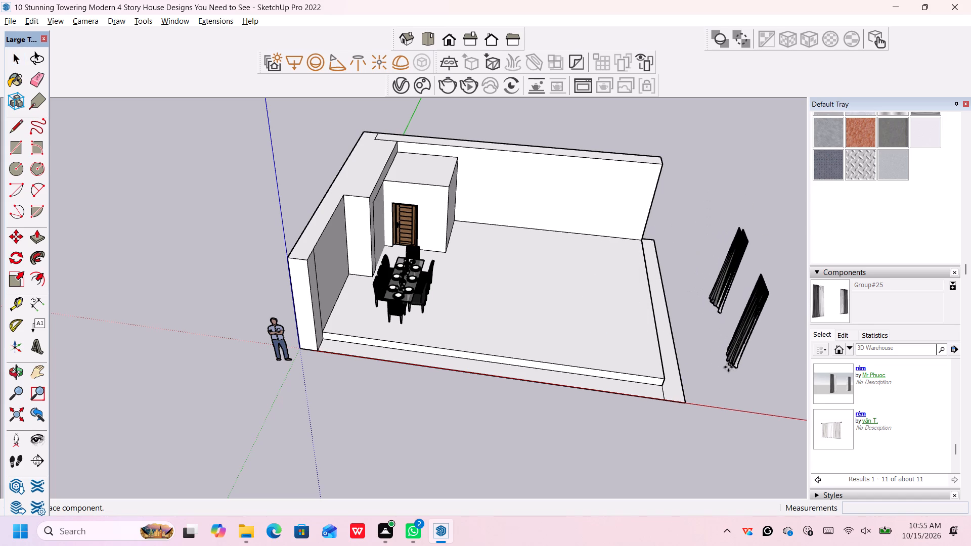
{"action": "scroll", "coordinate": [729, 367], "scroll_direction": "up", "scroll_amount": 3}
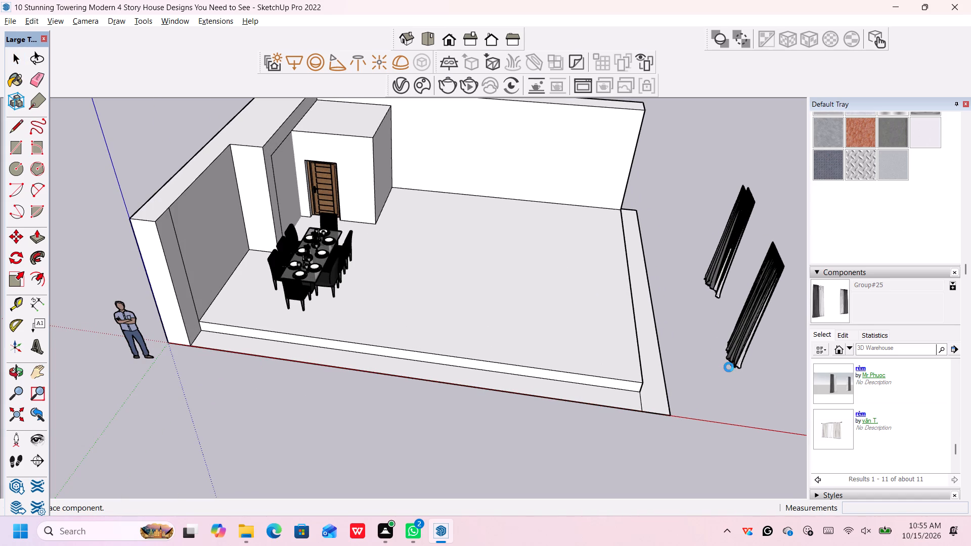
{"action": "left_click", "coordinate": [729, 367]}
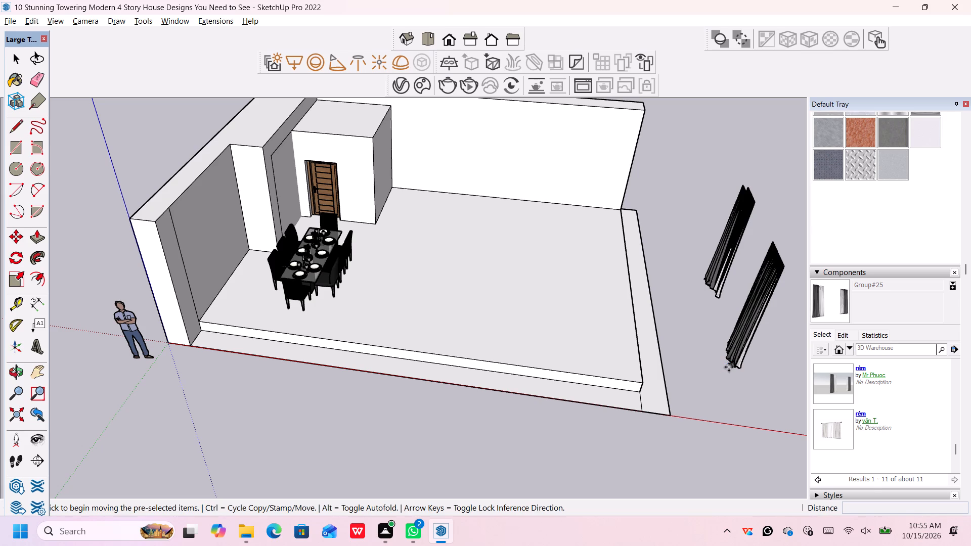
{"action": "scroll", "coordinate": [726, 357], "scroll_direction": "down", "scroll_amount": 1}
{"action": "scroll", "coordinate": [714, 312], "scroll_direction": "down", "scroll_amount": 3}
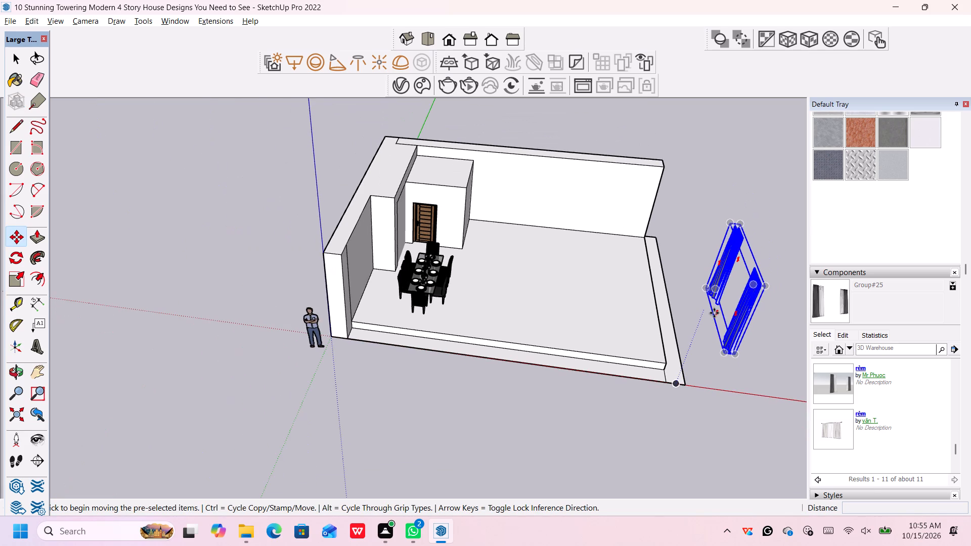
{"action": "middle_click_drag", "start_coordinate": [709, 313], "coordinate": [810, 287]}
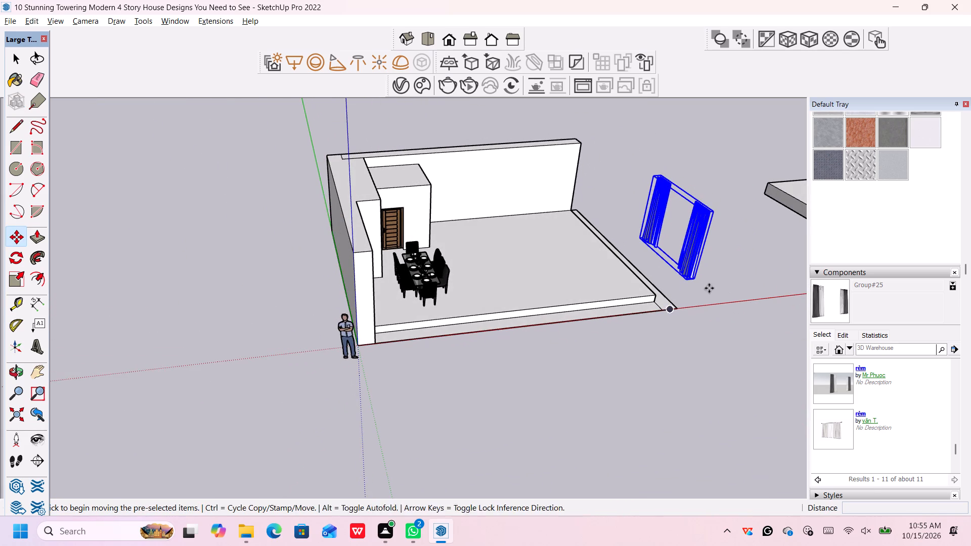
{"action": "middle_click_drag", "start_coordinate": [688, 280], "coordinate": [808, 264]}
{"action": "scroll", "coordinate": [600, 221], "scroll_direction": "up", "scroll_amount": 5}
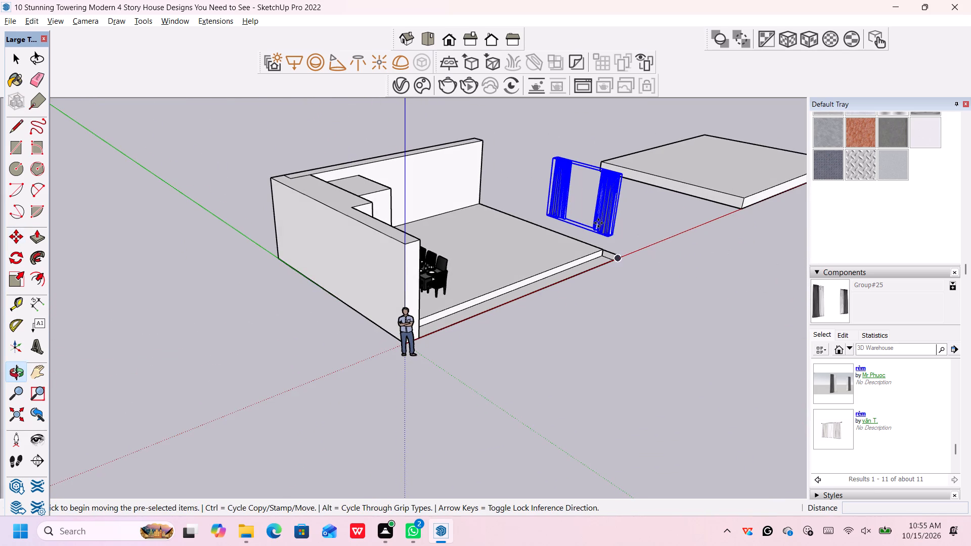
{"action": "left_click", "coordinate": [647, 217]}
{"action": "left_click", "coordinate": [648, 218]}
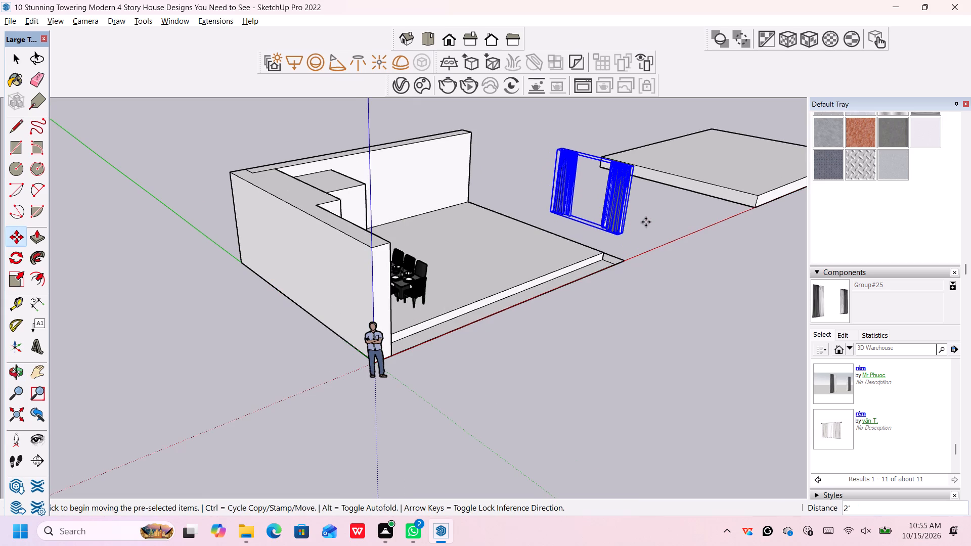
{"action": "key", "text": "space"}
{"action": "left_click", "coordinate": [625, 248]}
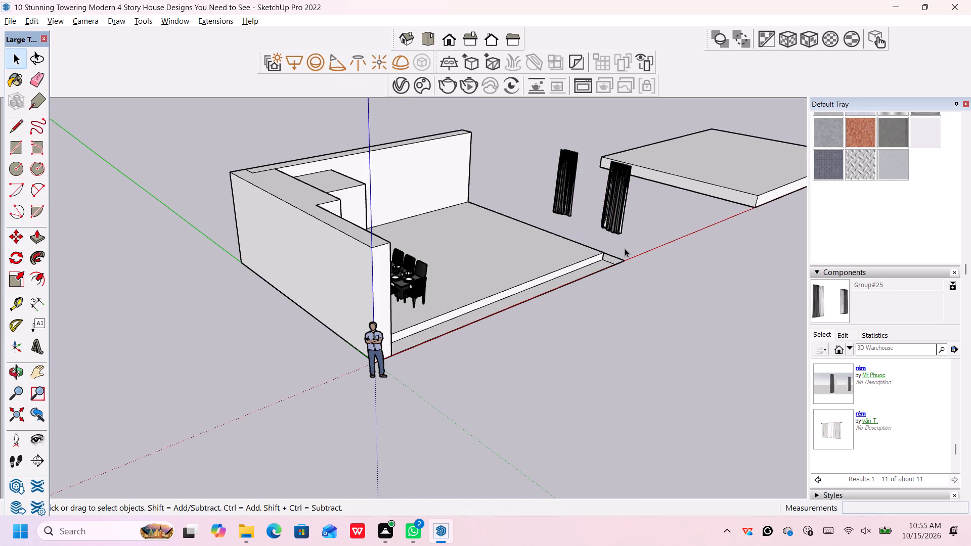
Inspect the inserted dark curtain pair up close and compare it with the other related curtain models.
{"action": "scroll", "coordinate": [606, 191], "scroll_direction": "up", "scroll_amount": 9}
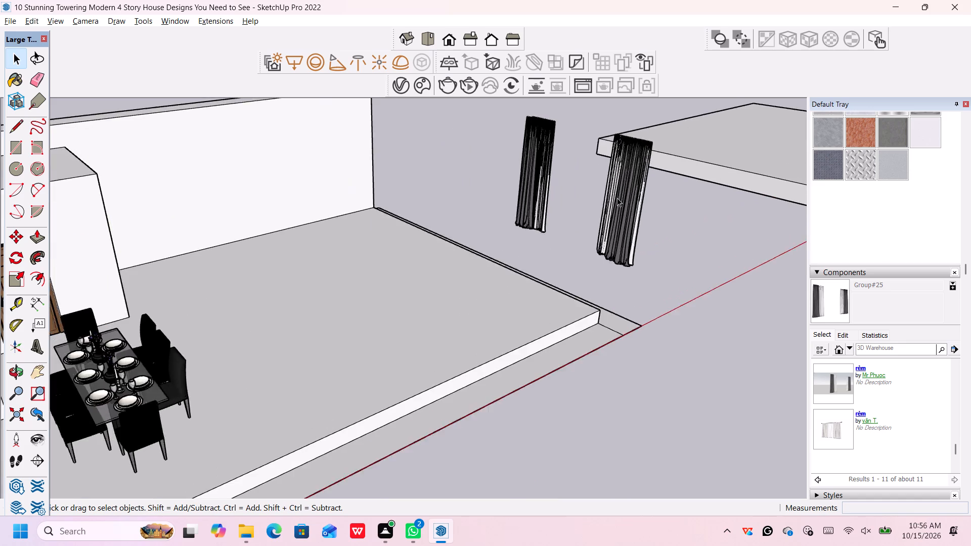
{"action": "scroll", "coordinate": [617, 198], "scroll_direction": "up", "scroll_amount": 5}
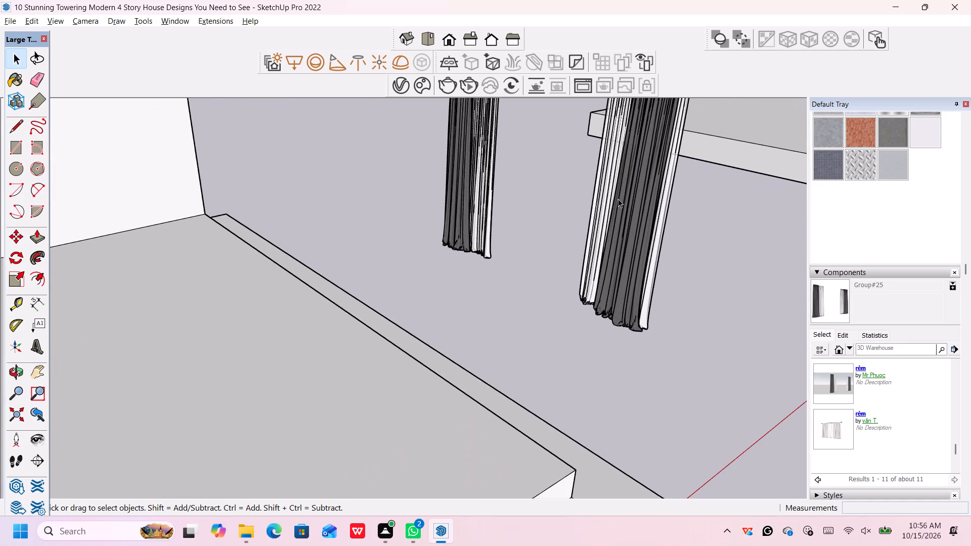
{"action": "scroll", "coordinate": [618, 199], "scroll_direction": "down", "scroll_amount": 5}
{"action": "scroll", "coordinate": [618, 199], "scroll_direction": "up", "scroll_amount": 1}
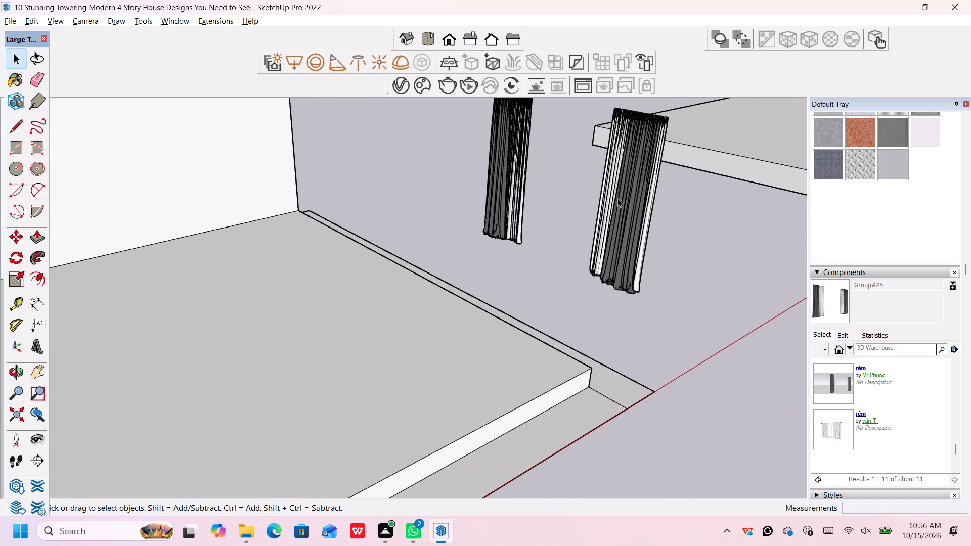
{"action": "scroll", "coordinate": [599, 202], "scroll_direction": "down", "scroll_amount": 6}
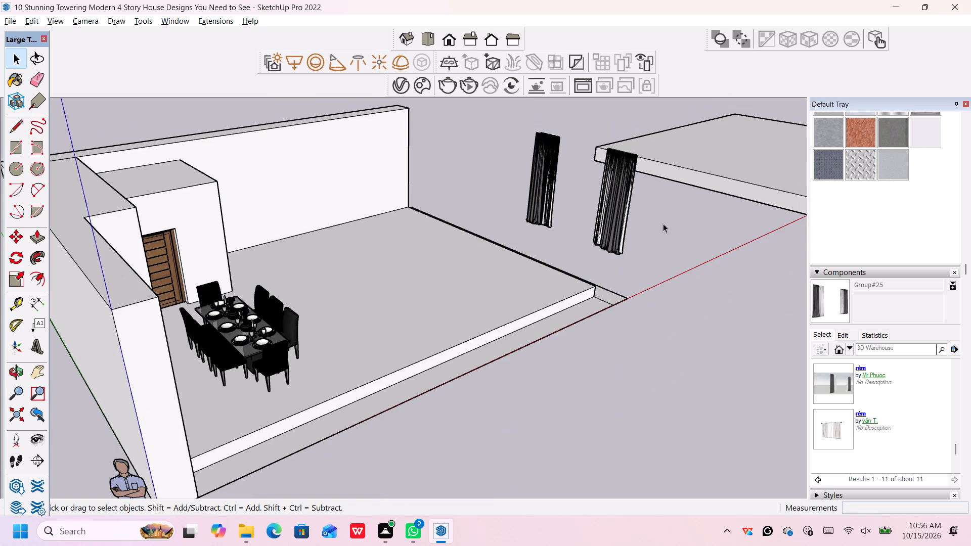
{"action": "scroll", "coordinate": [829, 404], "scroll_direction": "up", "scroll_amount": 2}
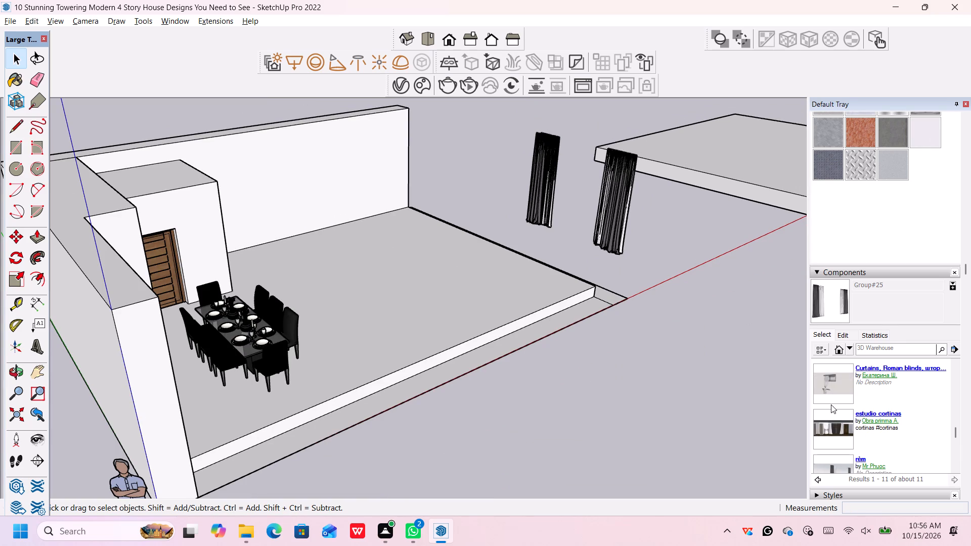
{"action": "scroll", "coordinate": [837, 409], "scroll_direction": "up", "scroll_amount": 1}
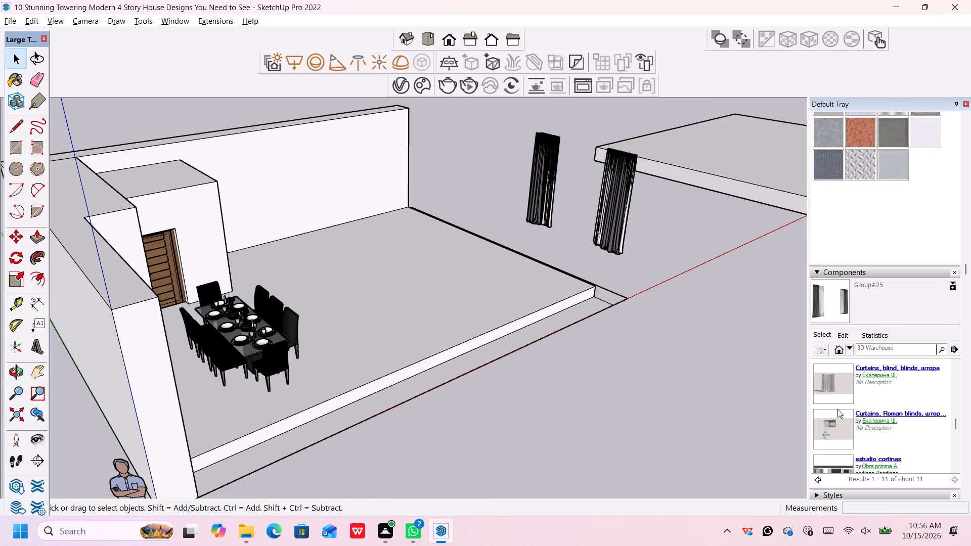
{"action": "scroll", "coordinate": [837, 390], "scroll_direction": "up", "scroll_amount": 2}
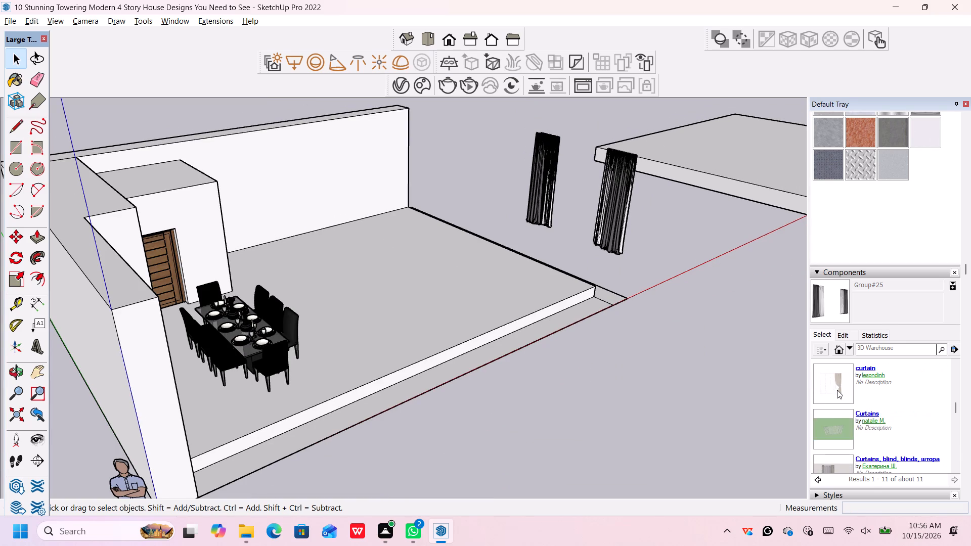
{"action": "scroll", "coordinate": [837, 390], "scroll_direction": "up", "scroll_amount": 1}
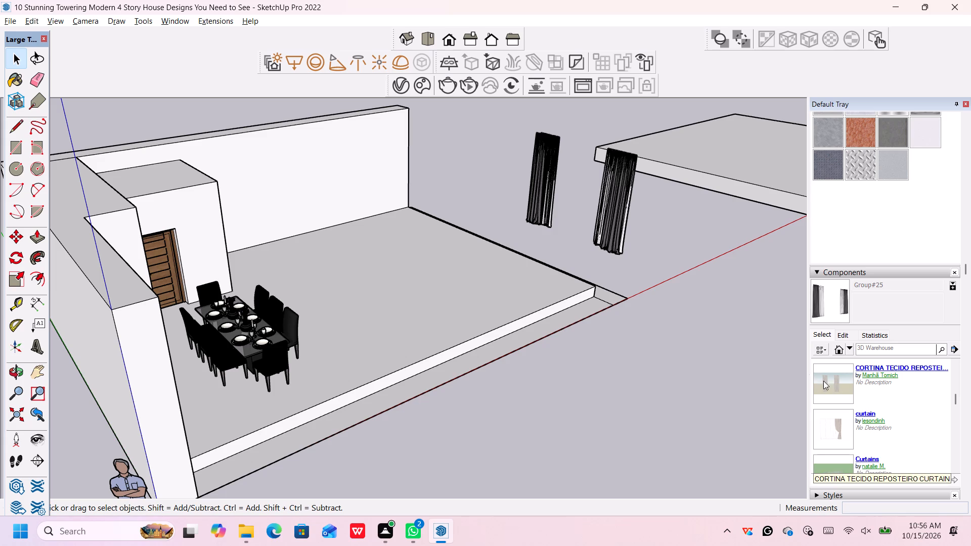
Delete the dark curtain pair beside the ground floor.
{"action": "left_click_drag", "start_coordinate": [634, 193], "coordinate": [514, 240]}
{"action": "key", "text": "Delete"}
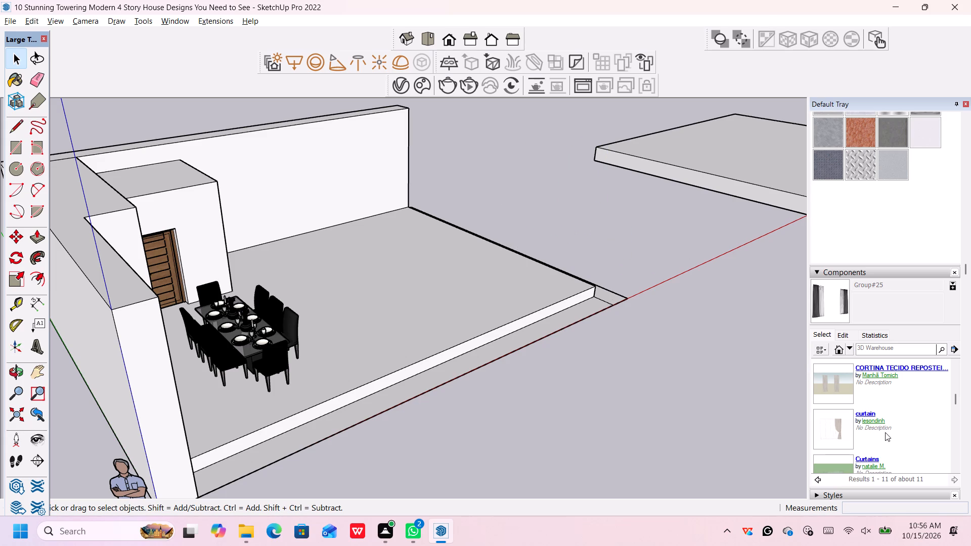
Review the related curtain models once more and return to the curtains search results.
{"action": "scroll", "coordinate": [886, 425], "scroll_direction": "up", "scroll_amount": 3}
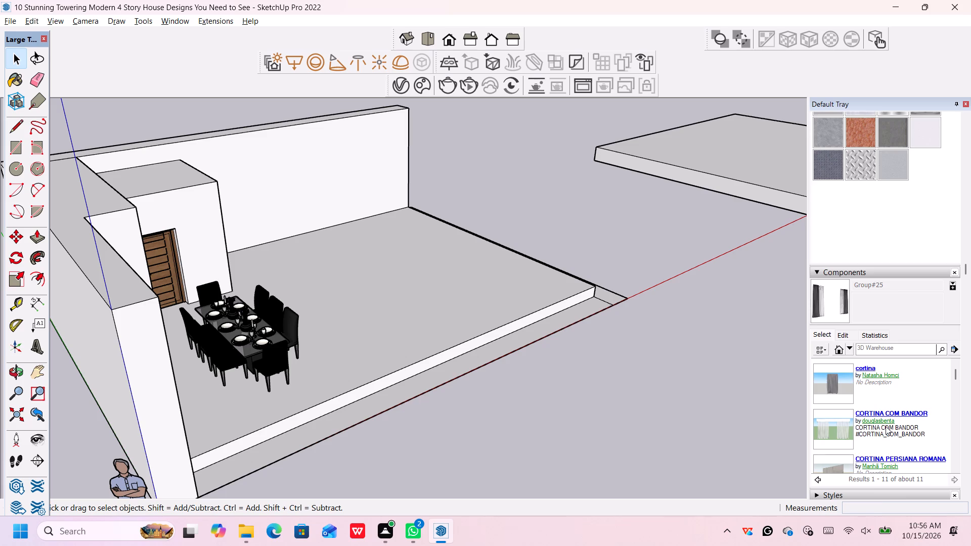
{"action": "scroll", "coordinate": [886, 426], "scroll_direction": "up", "scroll_amount": 2}
{"action": "scroll", "coordinate": [882, 435], "scroll_direction": "down", "scroll_amount": 6}
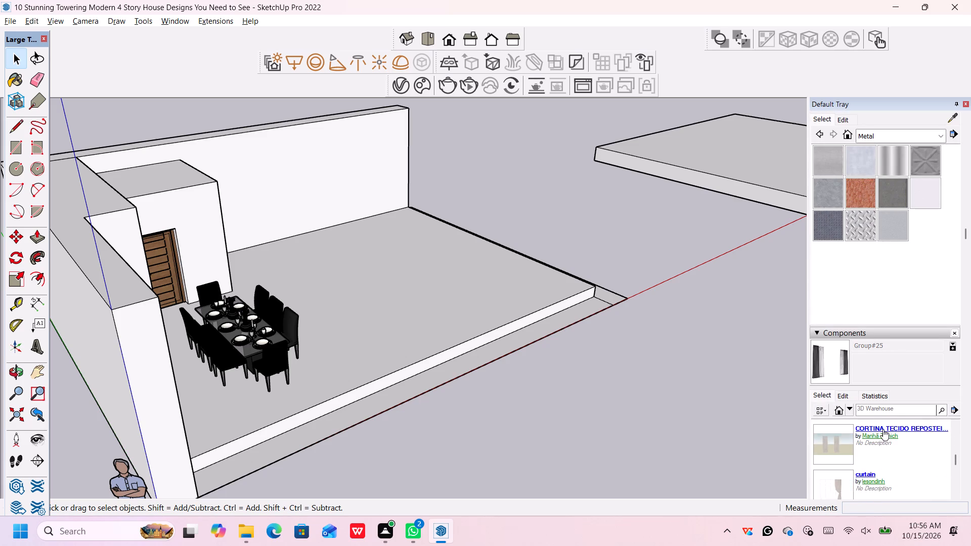
{"action": "scroll", "coordinate": [883, 429], "scroll_direction": "down", "scroll_amount": 8}
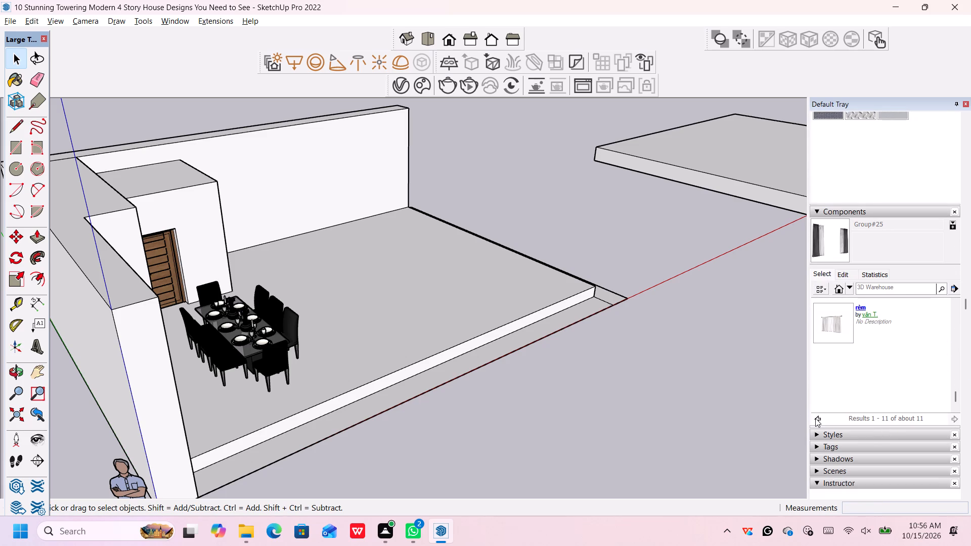
{"action": "left_click", "coordinate": [815, 418]}
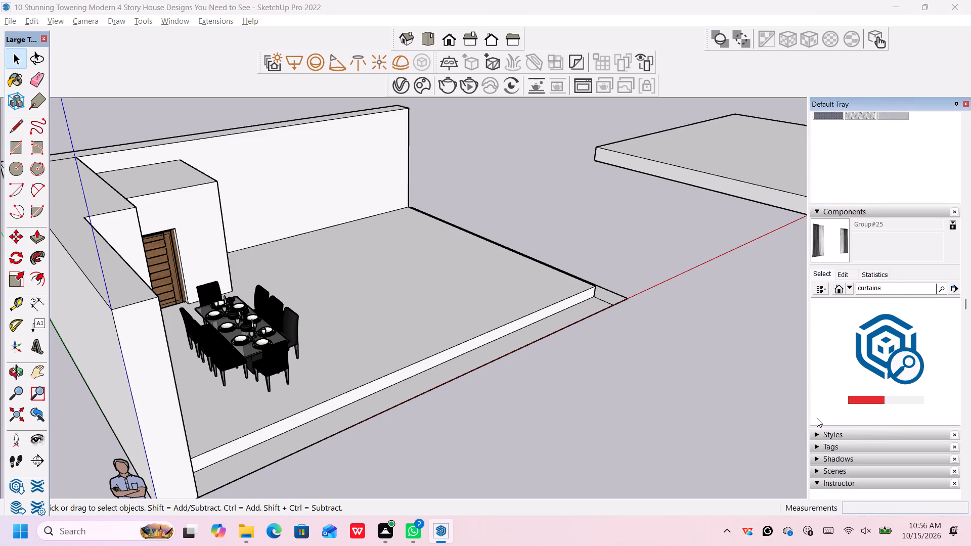
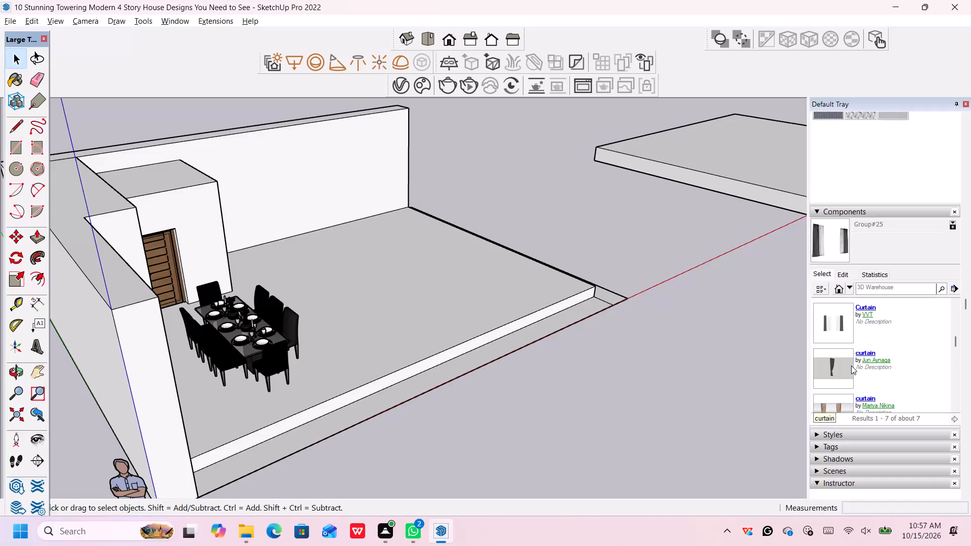
Insert the Curtain model by VVT from the 3D Warehouse results and place it in front of the floor slab's open end.
{"action": "scroll", "coordinate": [851, 365], "scroll_direction": "down", "scroll_amount": 2}
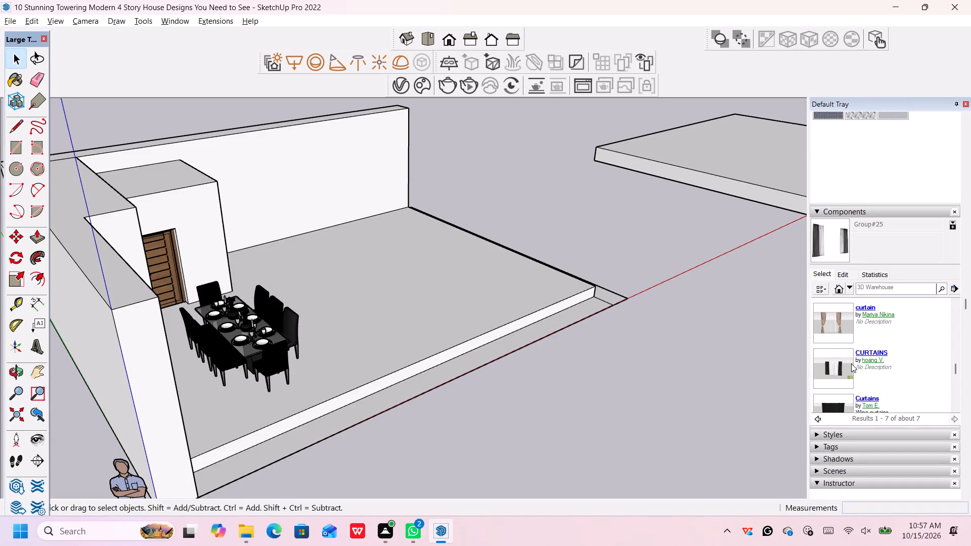
{"action": "scroll", "coordinate": [851, 363], "scroll_direction": "down", "scroll_amount": 1}
{"action": "scroll", "coordinate": [851, 365], "scroll_direction": "up", "scroll_amount": 1}
{"action": "scroll", "coordinate": [843, 366], "scroll_direction": "down", "scroll_amount": 2}
{"action": "scroll", "coordinate": [843, 365], "scroll_direction": "up", "scroll_amount": 5}
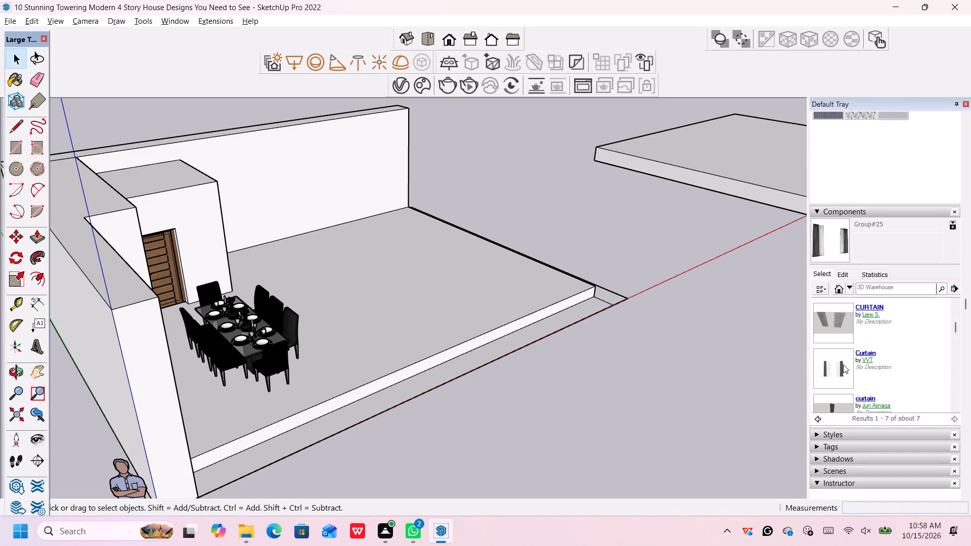
{"action": "left_click", "coordinate": [838, 370]}
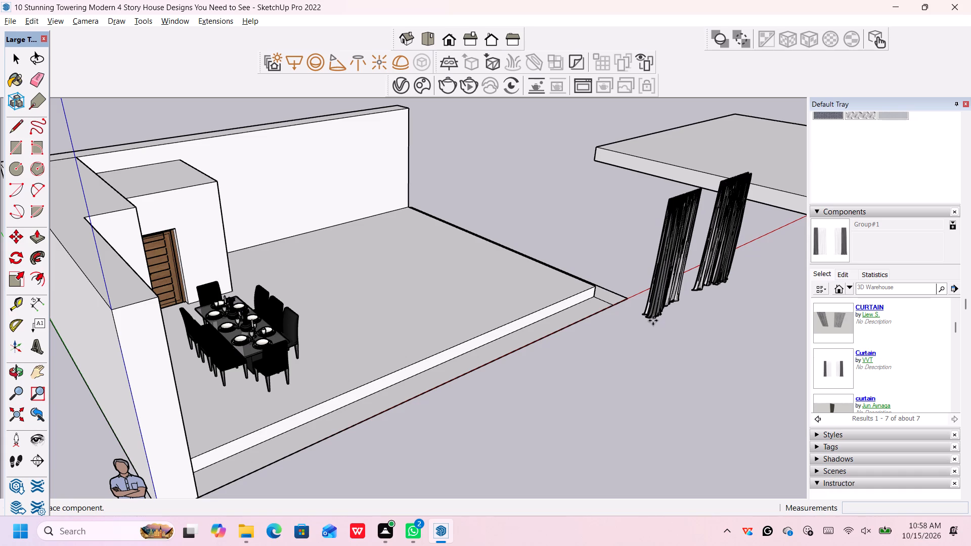
{"action": "scroll", "coordinate": [653, 321], "scroll_direction": "down", "scroll_amount": 1}
{"action": "scroll", "coordinate": [653, 321], "scroll_direction": "up", "scroll_amount": 1}
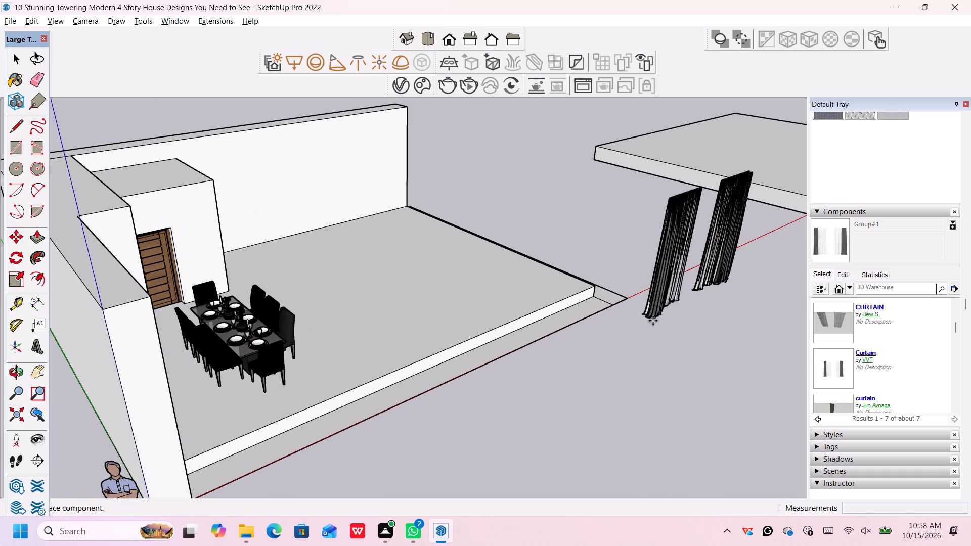
{"action": "middle_click_drag", "start_coordinate": [660, 332], "coordinate": [643, 328]}
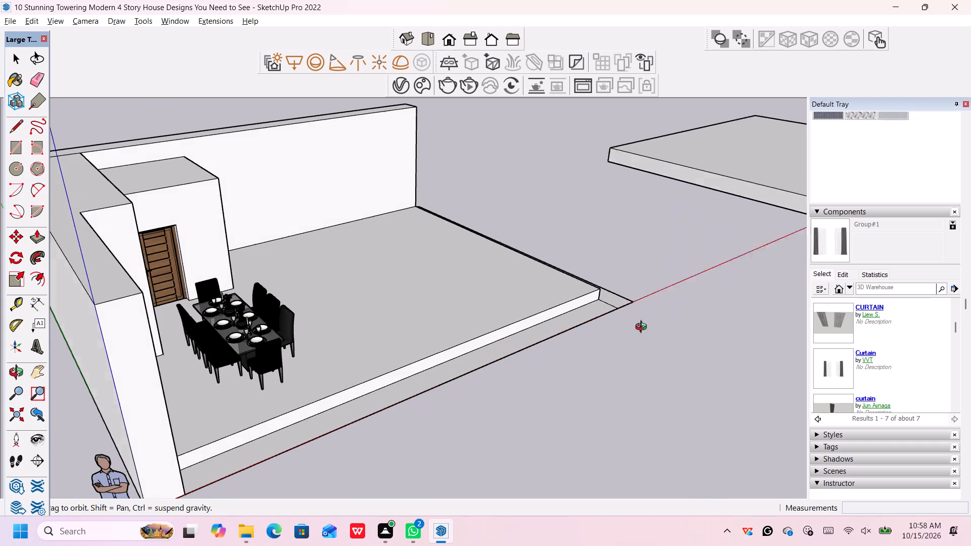
{"action": "middle_click_drag", "start_coordinate": [643, 328], "coordinate": [602, 307]}
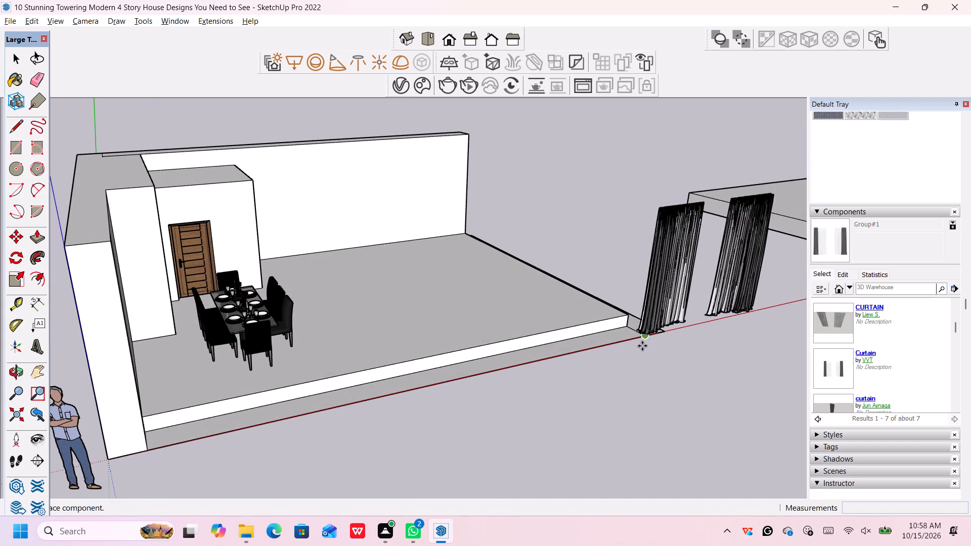
{"action": "scroll", "coordinate": [641, 346], "scroll_direction": "down", "scroll_amount": 3}
{"action": "middle_click_drag", "start_coordinate": [640, 379], "coordinate": [586, 330]}
{"action": "scroll", "coordinate": [590, 334], "scroll_direction": "down", "scroll_amount": 5}
{"action": "scroll", "coordinate": [591, 336], "scroll_direction": "up", "scroll_amount": 1}
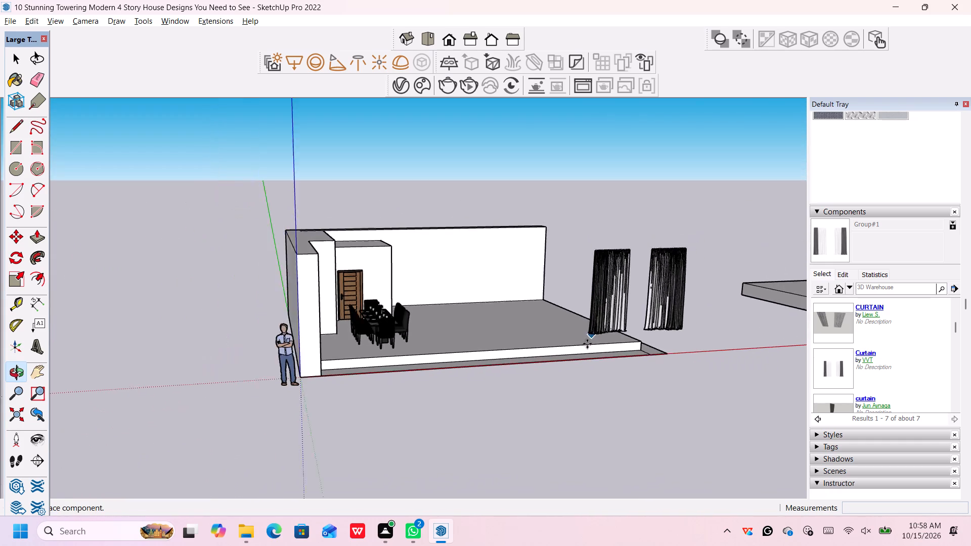
{"action": "scroll", "coordinate": [598, 375], "scroll_direction": "up", "scroll_amount": 1}
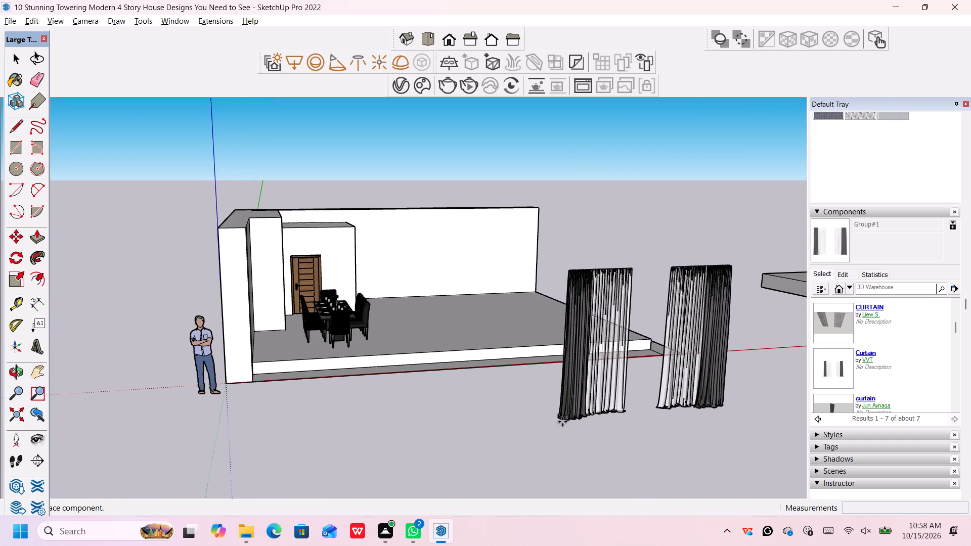
{"action": "left_click", "coordinate": [562, 422]}
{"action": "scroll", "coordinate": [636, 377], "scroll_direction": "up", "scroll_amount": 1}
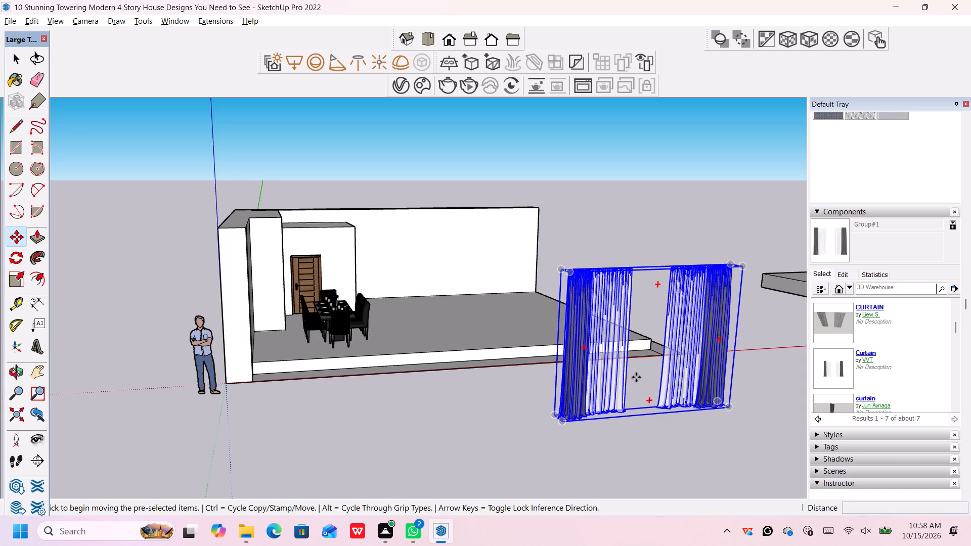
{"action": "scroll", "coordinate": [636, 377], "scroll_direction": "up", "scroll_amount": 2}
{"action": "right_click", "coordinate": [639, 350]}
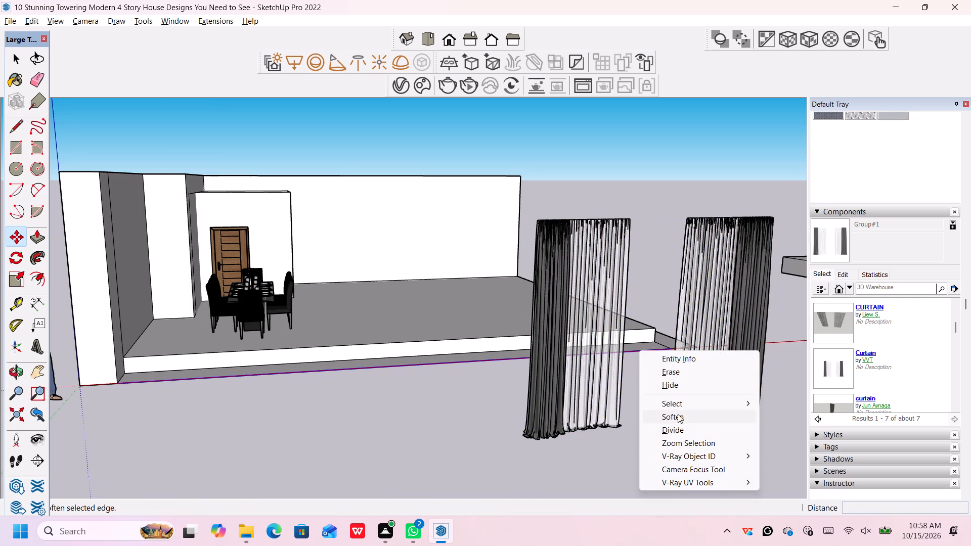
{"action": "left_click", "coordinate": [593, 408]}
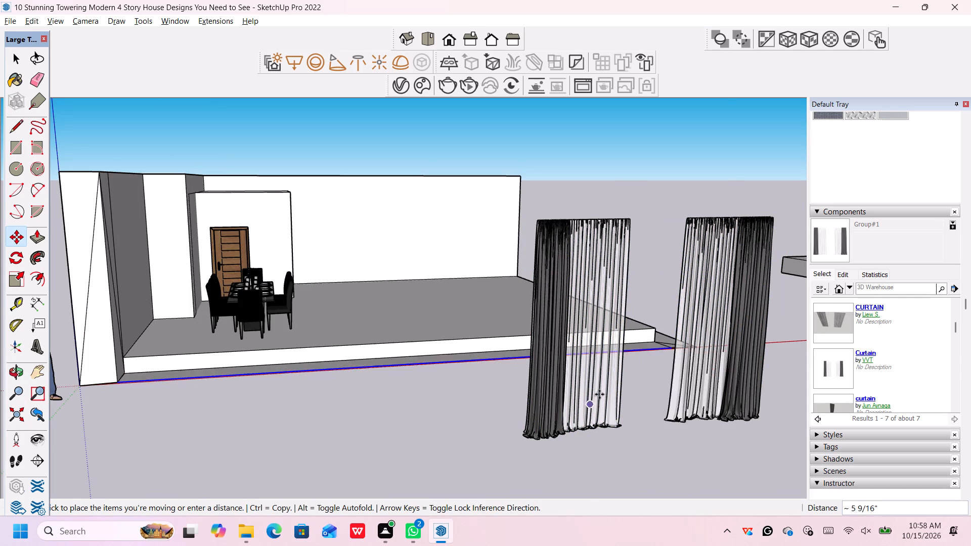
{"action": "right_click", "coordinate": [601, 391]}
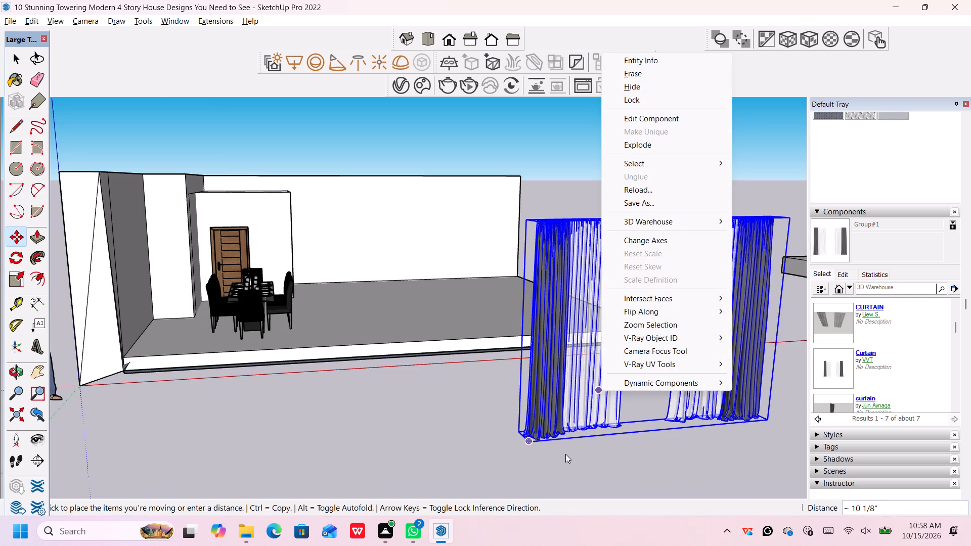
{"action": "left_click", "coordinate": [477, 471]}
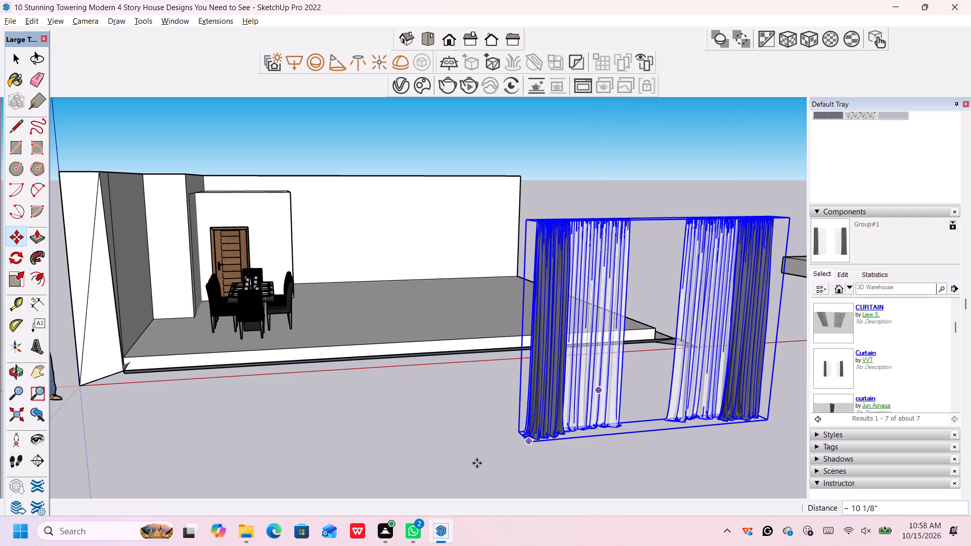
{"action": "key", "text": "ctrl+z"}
Move the curtain component by its bottom corner about 39' 6 1/2" to the open ground between the room and the separate slab.
{"action": "scroll", "coordinate": [499, 437], "scroll_direction": "down", "scroll_amount": 7}
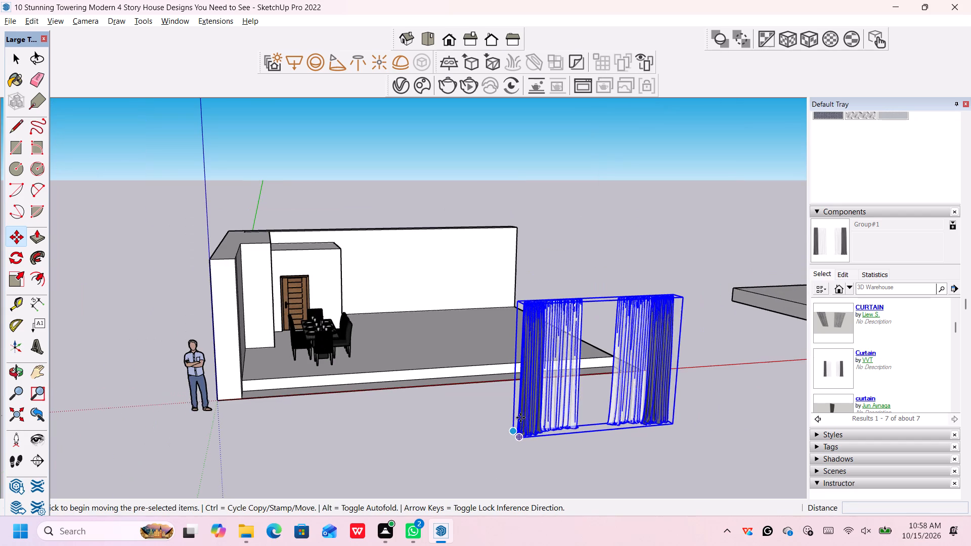
{"action": "scroll", "coordinate": [525, 414], "scroll_direction": "down", "scroll_amount": 3}
{"action": "scroll", "coordinate": [516, 441], "scroll_direction": "up", "scroll_amount": 1}
{"action": "left_click_drag", "start_coordinate": [521, 433], "coordinate": [598, 412]}
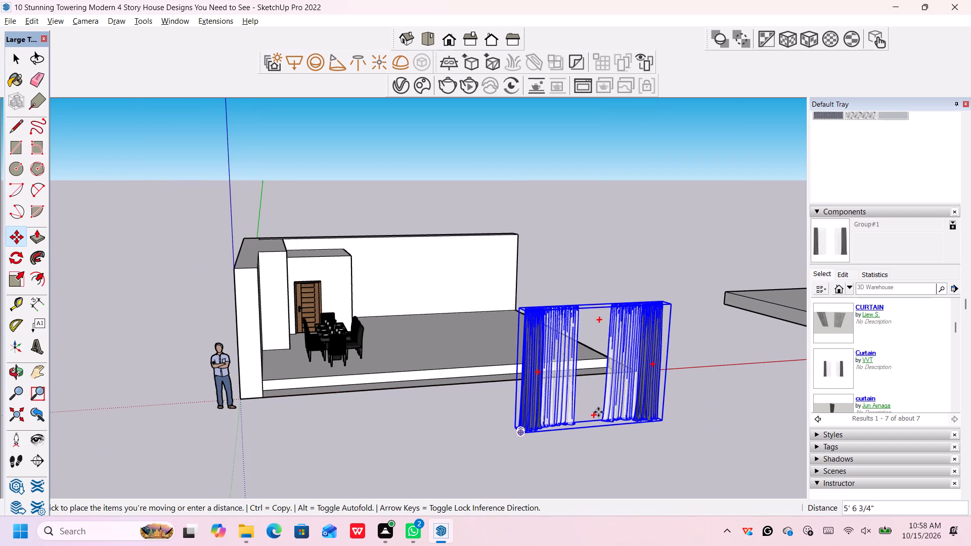
{"action": "left_click_drag", "start_coordinate": [598, 412], "coordinate": [651, 327]}
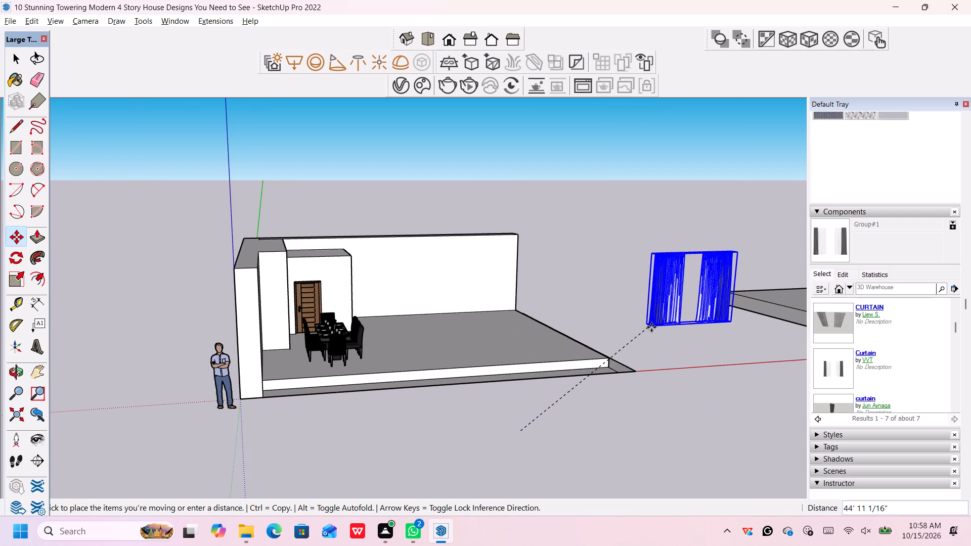
{"action": "left_click_drag", "start_coordinate": [651, 327], "coordinate": [648, 334]}
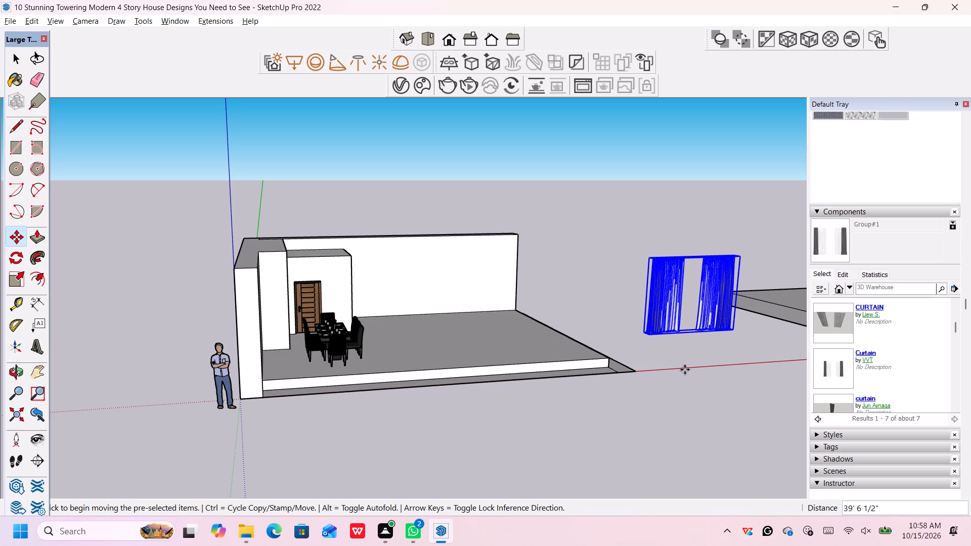
Explode the curtain component into its separate curtain groups.
{"action": "middle_click_drag", "start_coordinate": [686, 369], "coordinate": [535, 367]}
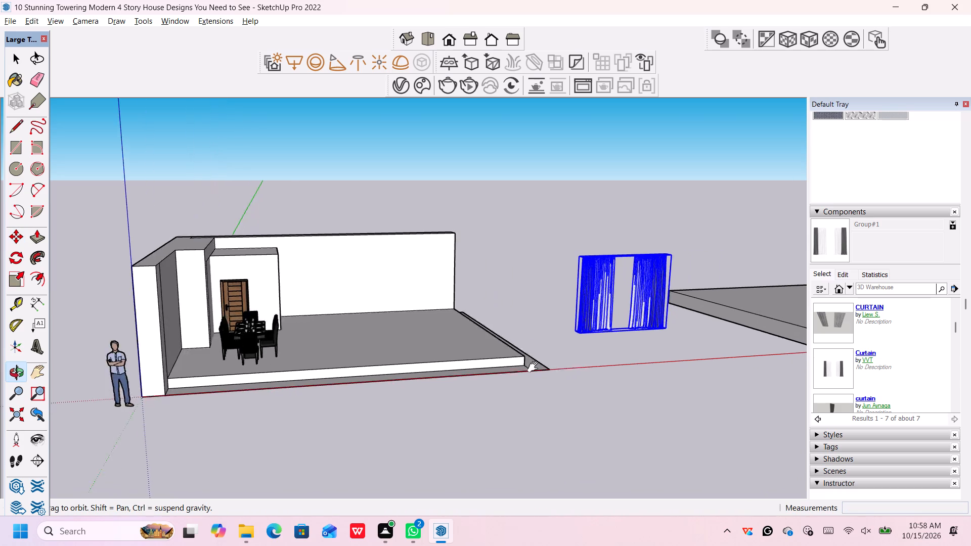
{"action": "middle_click_drag", "start_coordinate": [535, 367], "coordinate": [420, 370]}
{"action": "scroll", "coordinate": [463, 328], "scroll_direction": "up", "scroll_amount": 7}
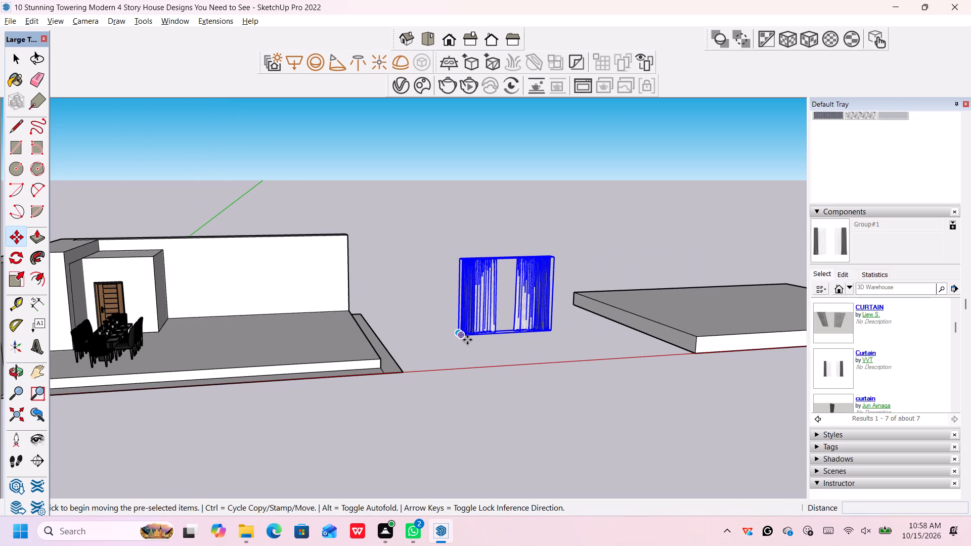
{"action": "right_click", "coordinate": [470, 313]}
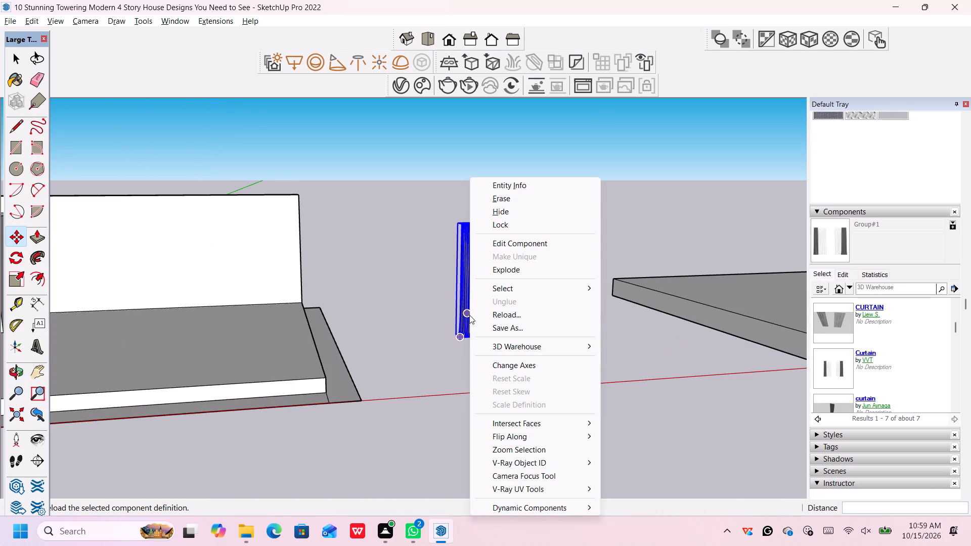
{"action": "left_click", "coordinate": [457, 359]}
{"action": "right_click", "coordinate": [496, 298]}
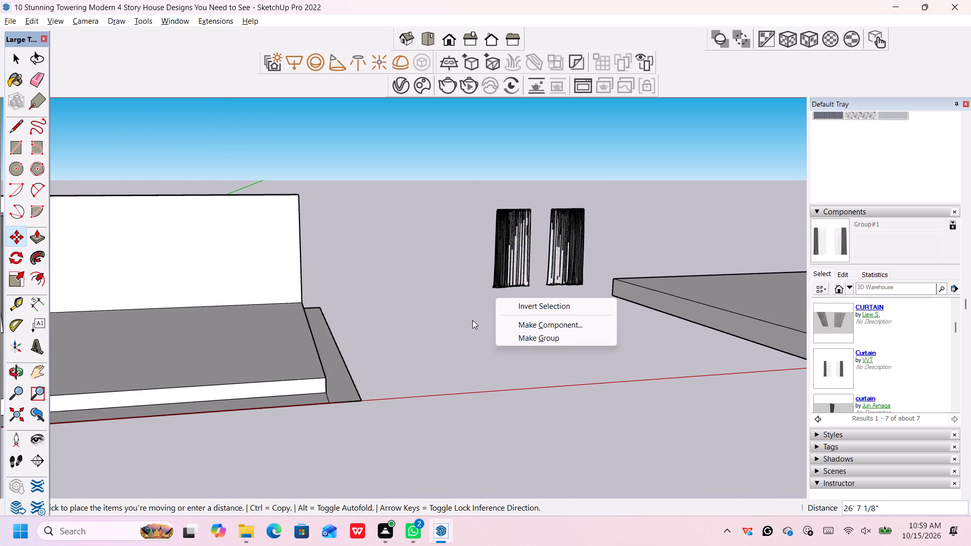
{"action": "right_click", "coordinate": [523, 243]}
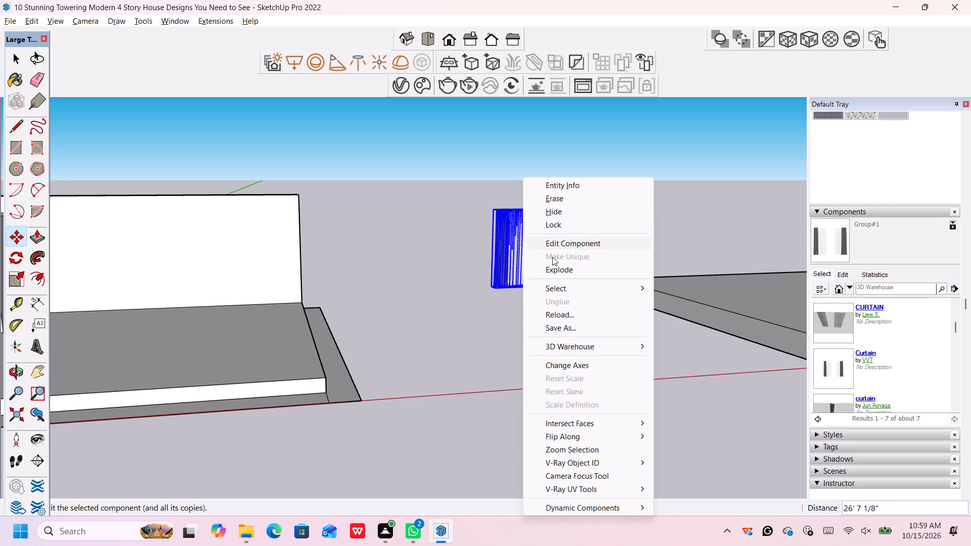
{"action": "left_click", "coordinate": [567, 270]}
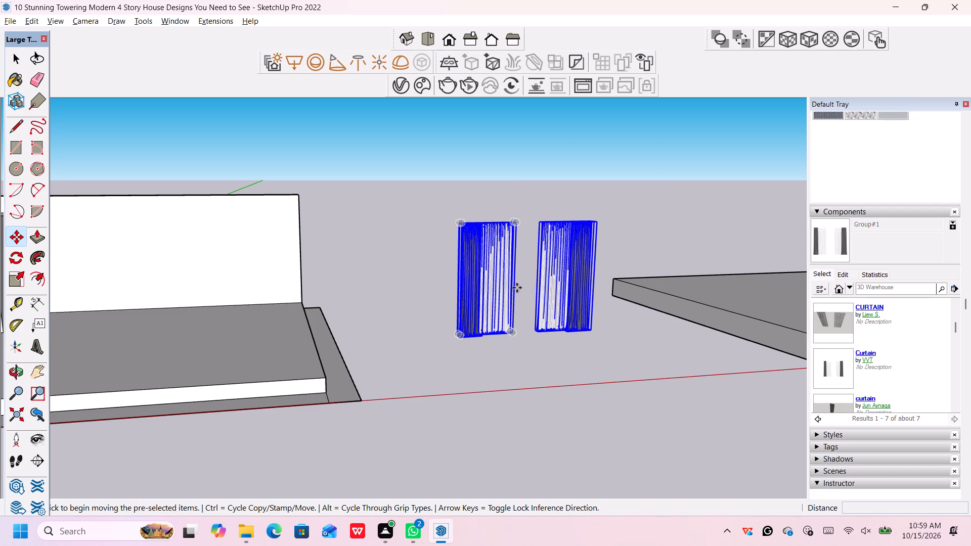
Explode the sheer curtain group nearest the room, along with the group nested directly inside it.
{"action": "key", "text": "space"}
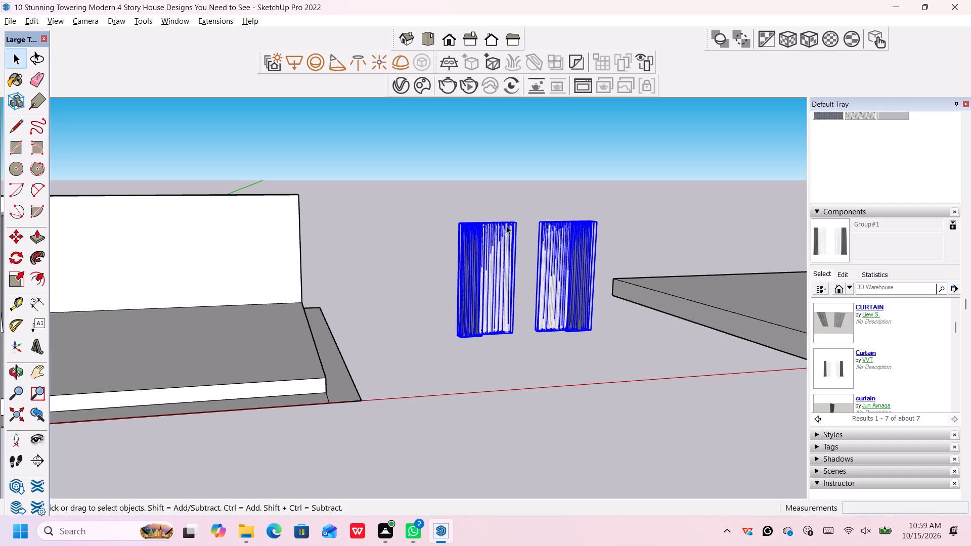
{"action": "scroll", "coordinate": [509, 251], "scroll_direction": "up", "scroll_amount": 4}
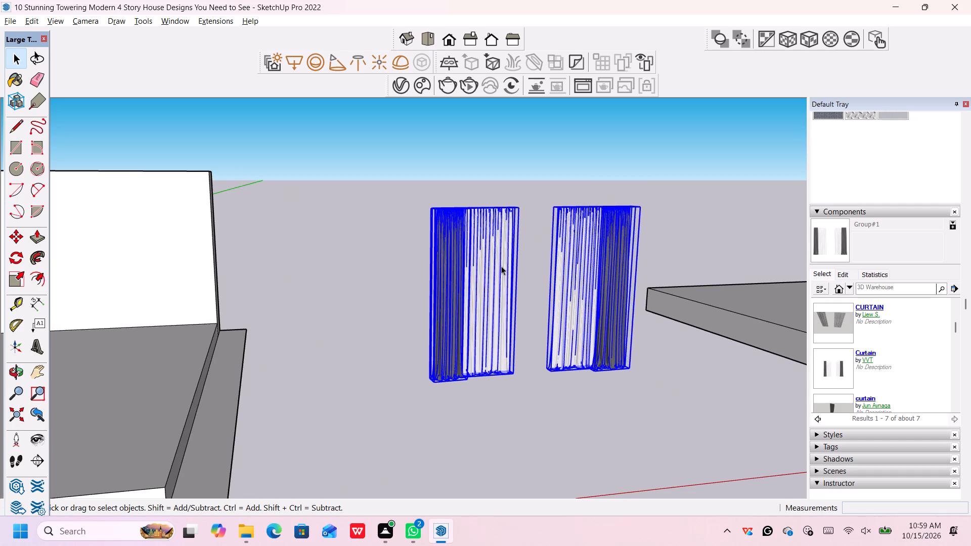
{"action": "left_click", "coordinate": [501, 266]}
{"action": "right_click", "coordinate": [501, 264]}
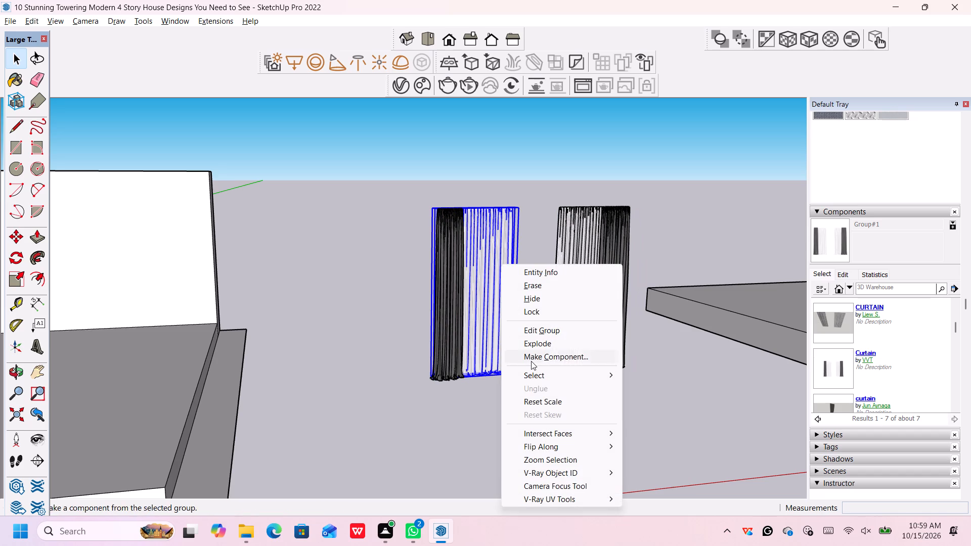
{"action": "left_click", "coordinate": [543, 346]}
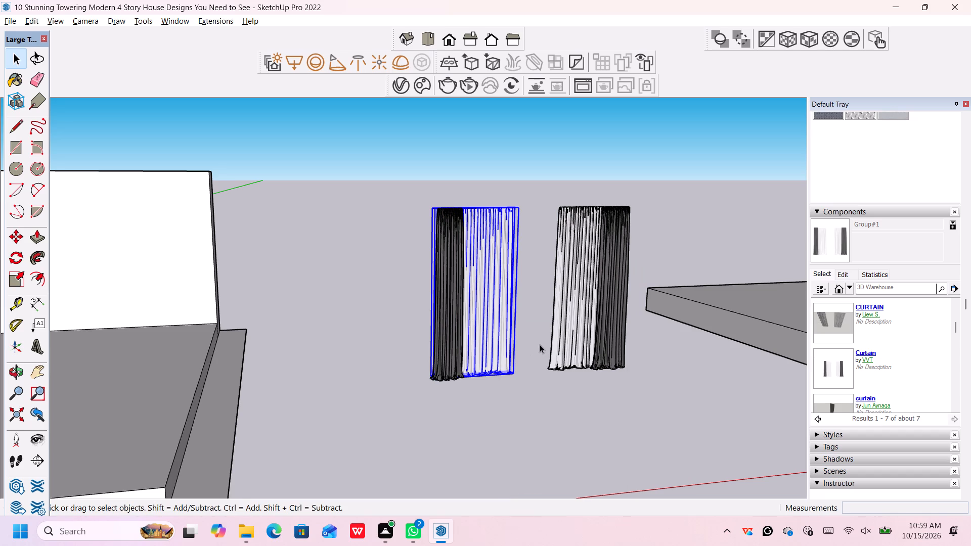
{"action": "right_click", "coordinate": [495, 266]}
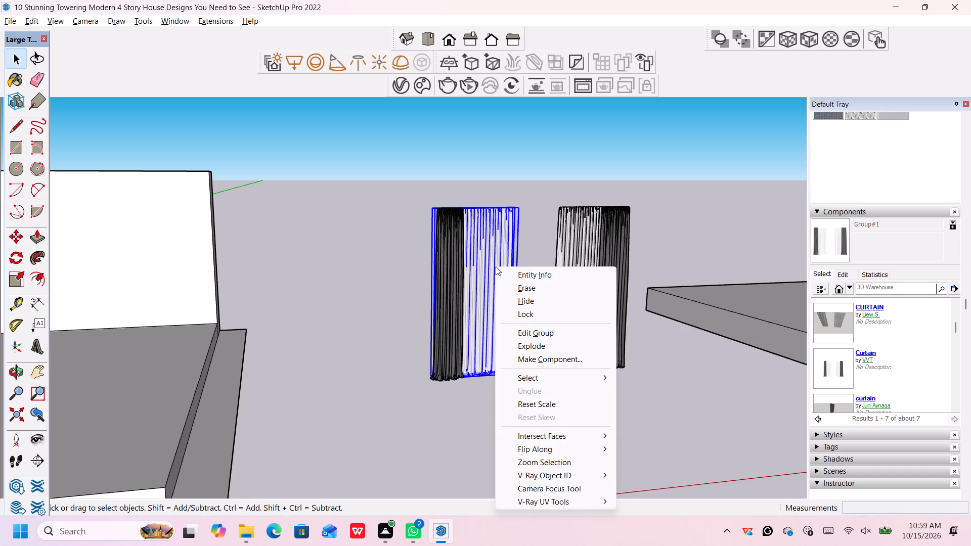
{"action": "left_click", "coordinate": [532, 345]}
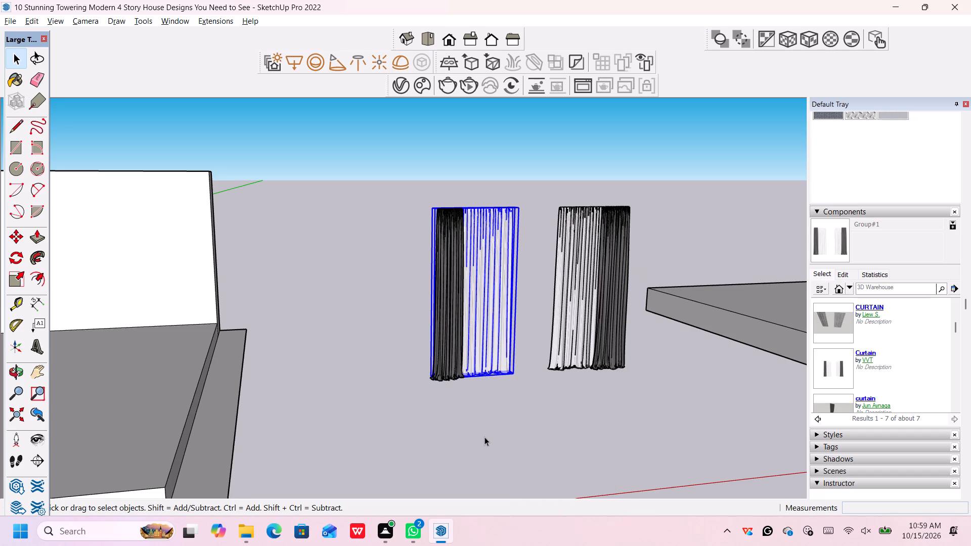
Delete the dark drape beside the sheer curtain nearest the room.
{"action": "left_click", "coordinate": [484, 437]}
{"action": "left_click", "coordinate": [459, 302]}
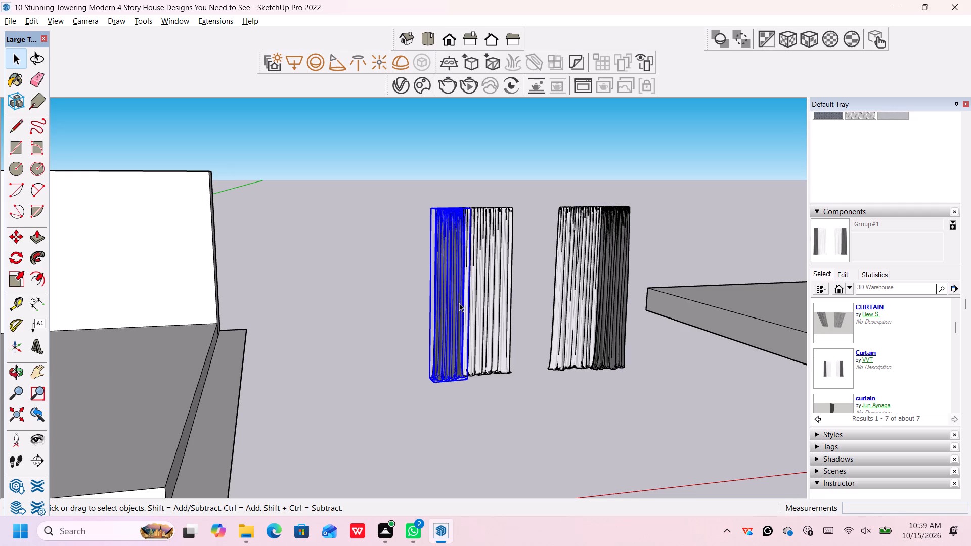
{"action": "key", "text": "Delete"}
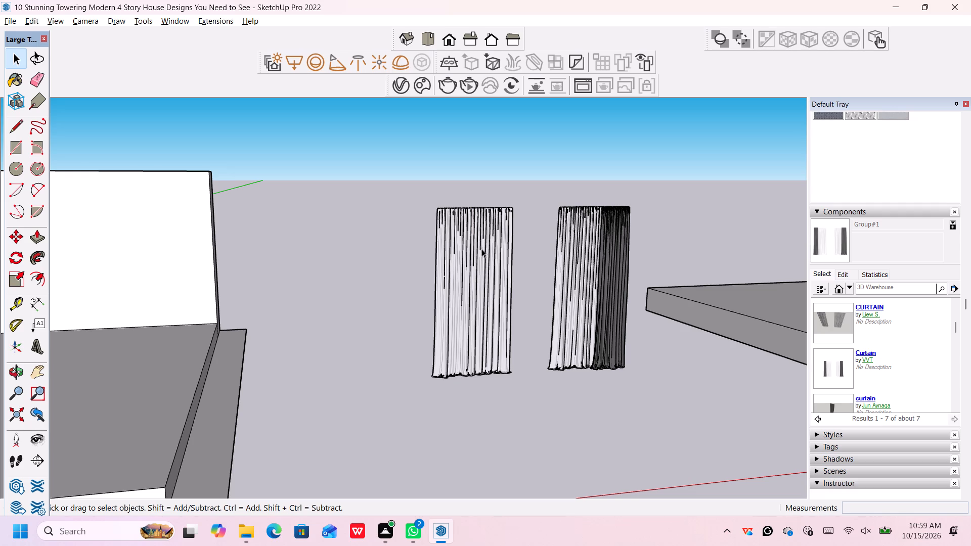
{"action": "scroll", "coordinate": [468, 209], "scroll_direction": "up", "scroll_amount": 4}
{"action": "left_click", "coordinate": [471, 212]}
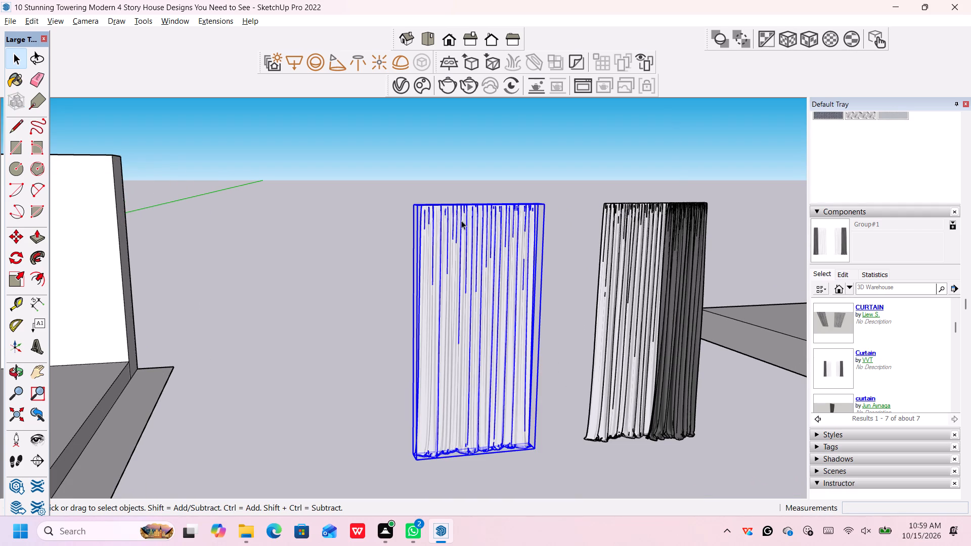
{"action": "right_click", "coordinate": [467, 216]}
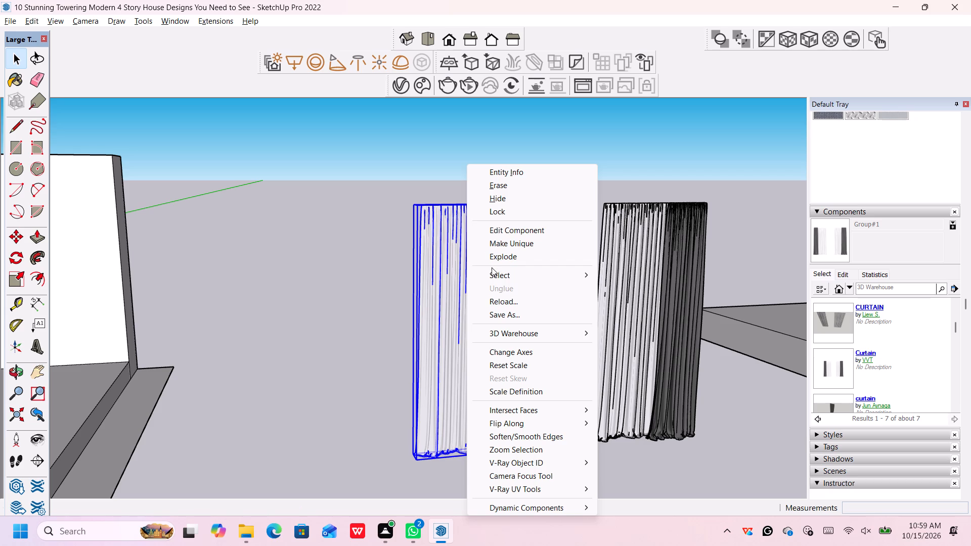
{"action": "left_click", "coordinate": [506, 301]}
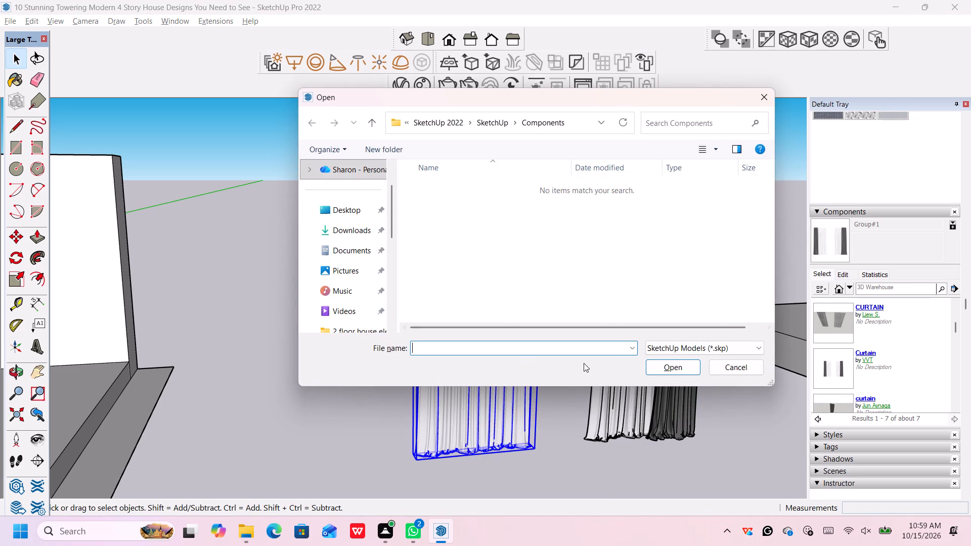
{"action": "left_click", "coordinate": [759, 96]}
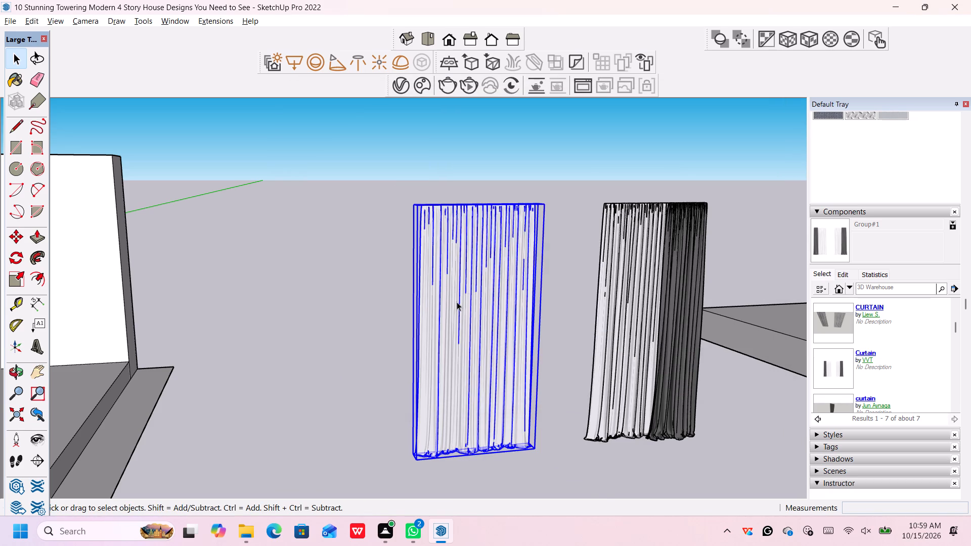
Explode the remaining sheer curtain component nearest the room into its loose geometry.
{"action": "right_click", "coordinate": [457, 302]}
{"action": "left_click", "coordinate": [514, 259]}
{"action": "left_click", "coordinate": [380, 411]}
{"action": "left_click", "coordinate": [496, 470]}
{"action": "right_click", "coordinate": [510, 310]}
{"action": "left_click", "coordinate": [564, 262]}
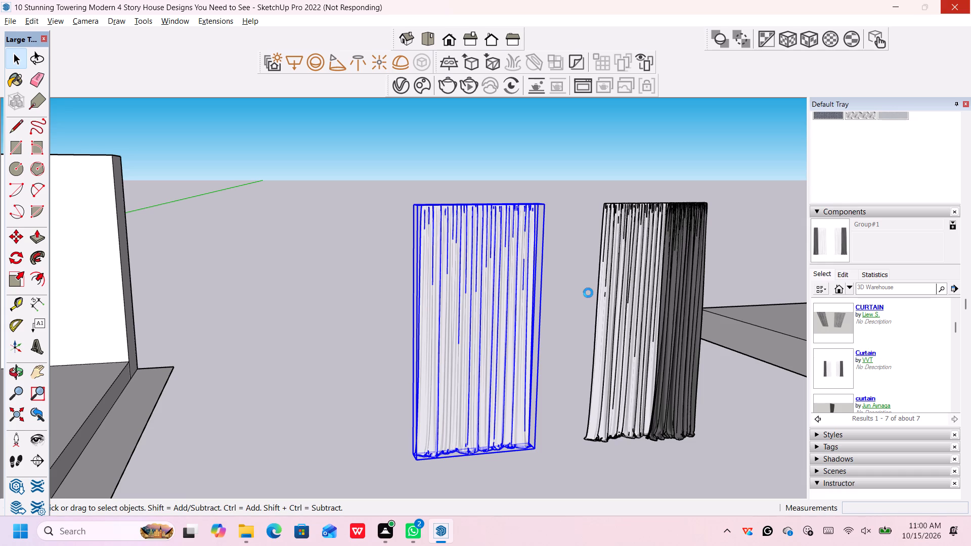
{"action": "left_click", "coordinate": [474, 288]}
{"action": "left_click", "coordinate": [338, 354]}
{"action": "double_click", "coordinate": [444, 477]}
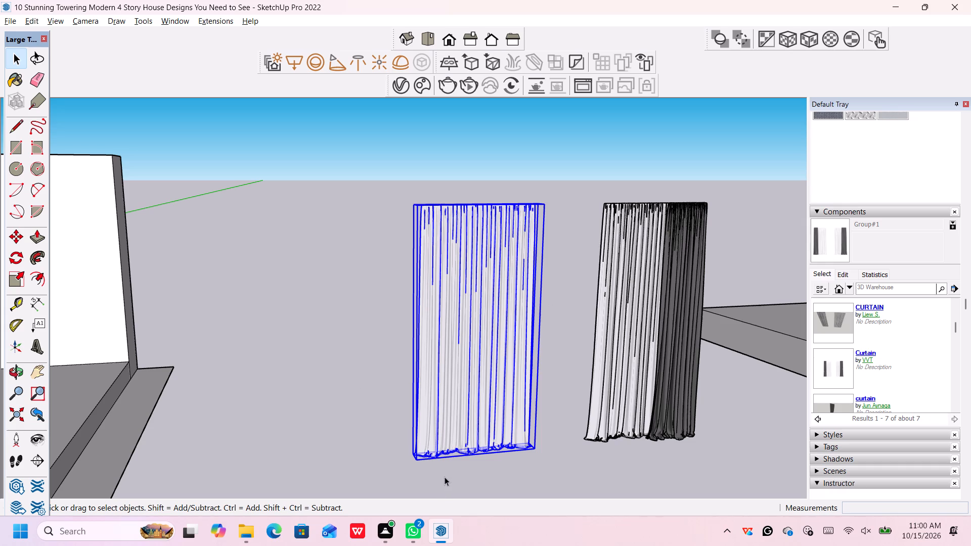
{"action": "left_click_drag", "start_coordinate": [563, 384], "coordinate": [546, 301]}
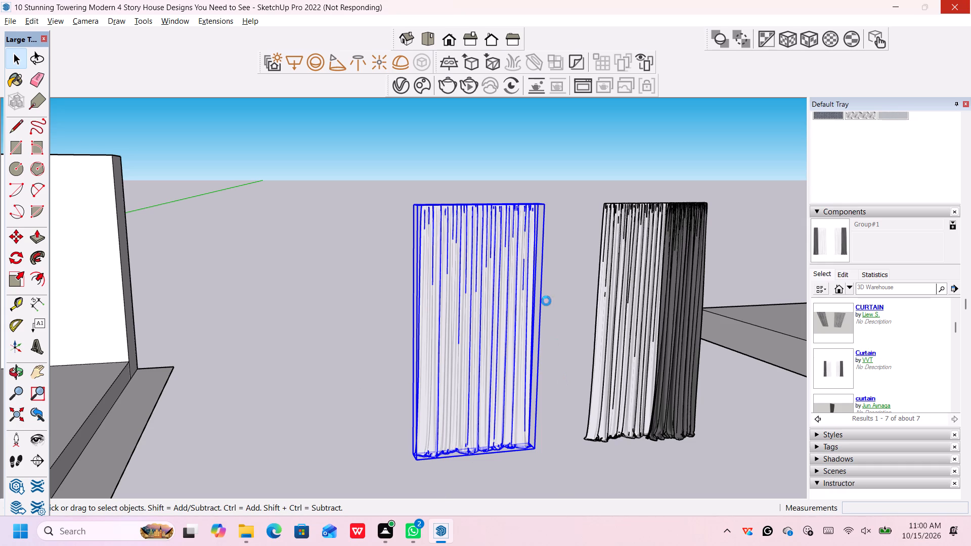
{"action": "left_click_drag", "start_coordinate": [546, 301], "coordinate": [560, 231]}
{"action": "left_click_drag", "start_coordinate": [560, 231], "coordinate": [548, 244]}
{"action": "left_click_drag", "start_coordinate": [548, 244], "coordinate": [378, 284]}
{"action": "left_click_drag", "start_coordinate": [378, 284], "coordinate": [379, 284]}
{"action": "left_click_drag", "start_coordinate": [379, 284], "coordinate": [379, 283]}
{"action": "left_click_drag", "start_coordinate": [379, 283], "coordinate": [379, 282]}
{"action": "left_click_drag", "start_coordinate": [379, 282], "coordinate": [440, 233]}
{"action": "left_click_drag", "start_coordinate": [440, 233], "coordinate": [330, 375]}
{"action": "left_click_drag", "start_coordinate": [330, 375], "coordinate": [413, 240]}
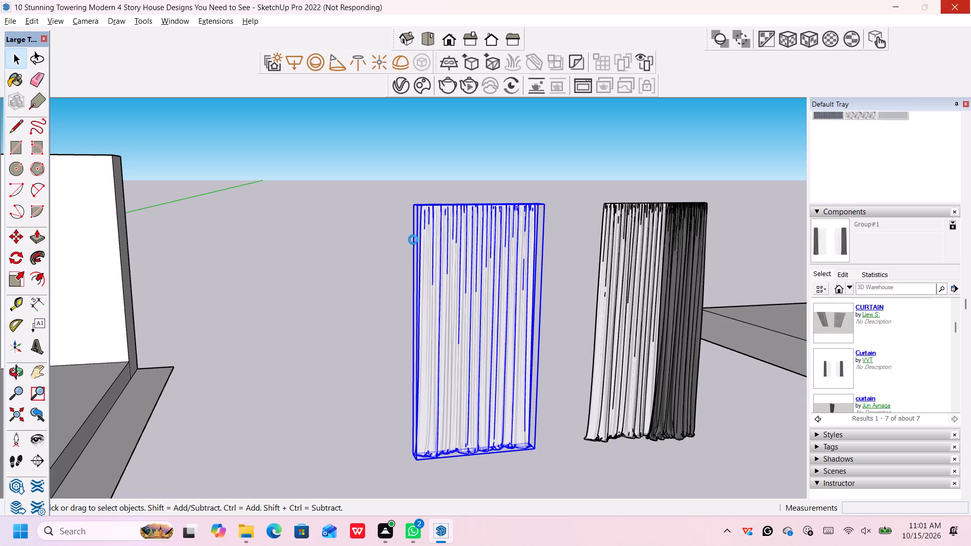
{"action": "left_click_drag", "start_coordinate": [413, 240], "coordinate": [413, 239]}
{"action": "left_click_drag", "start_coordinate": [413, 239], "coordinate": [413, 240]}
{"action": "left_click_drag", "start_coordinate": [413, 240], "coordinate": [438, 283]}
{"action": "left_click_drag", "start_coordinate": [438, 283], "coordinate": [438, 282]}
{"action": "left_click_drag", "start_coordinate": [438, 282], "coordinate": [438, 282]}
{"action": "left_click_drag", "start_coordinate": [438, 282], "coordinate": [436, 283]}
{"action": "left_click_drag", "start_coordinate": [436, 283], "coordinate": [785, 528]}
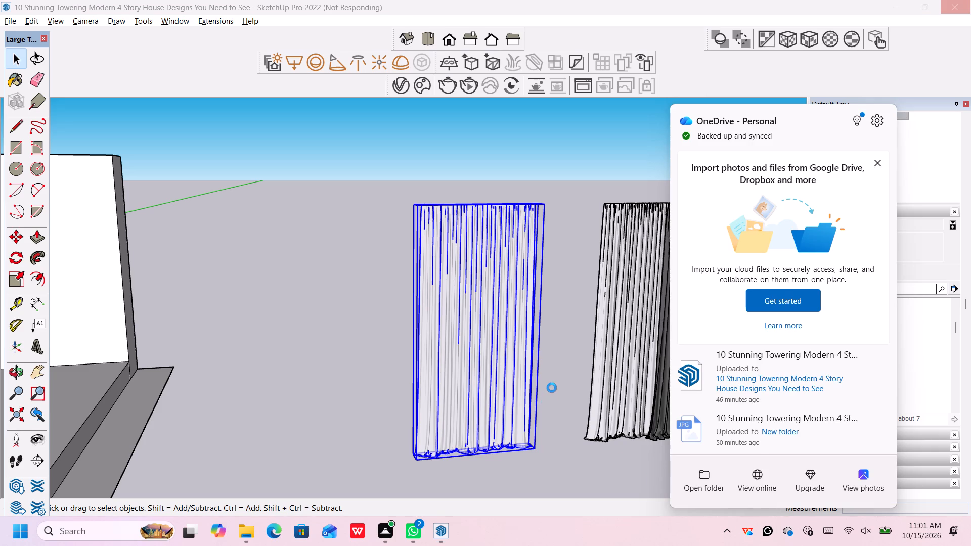
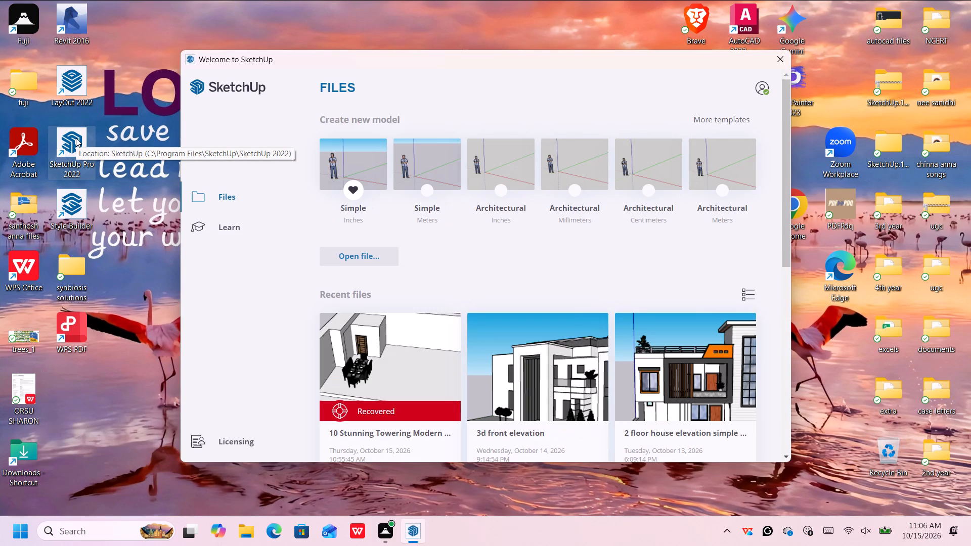
Reopen the recovered "10 Stunning Towering Modern 4 Story Ho..." model from the recent files.
{"action": "left_click", "coordinate": [374, 346]}
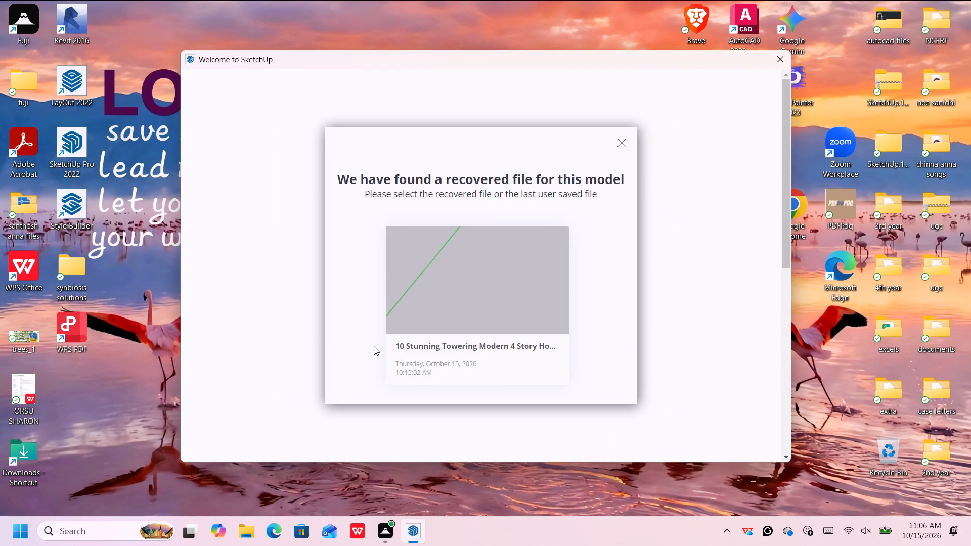
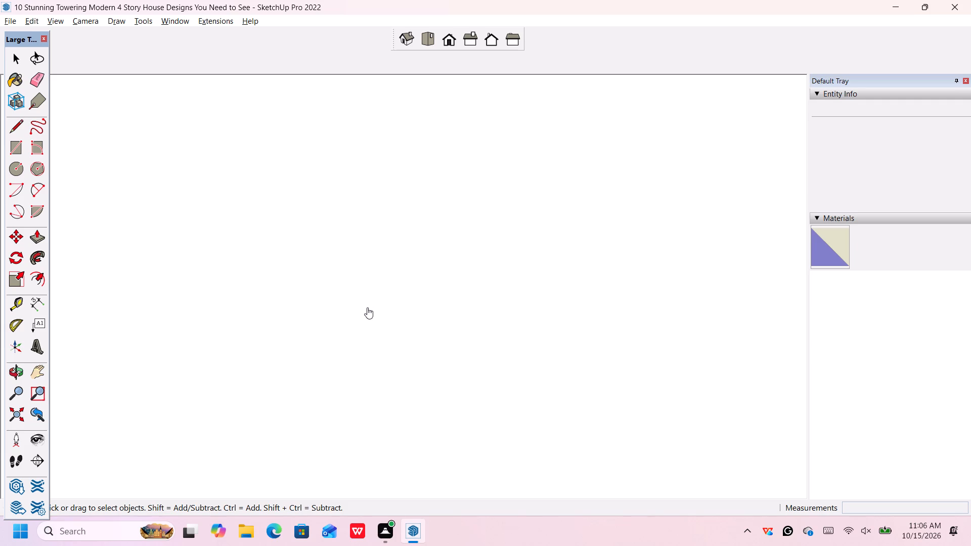
Examine the recovered room and the separate slab to check what the reopened model still contains.
{"action": "scroll", "coordinate": [380, 302], "scroll_direction": "down", "scroll_amount": 5}
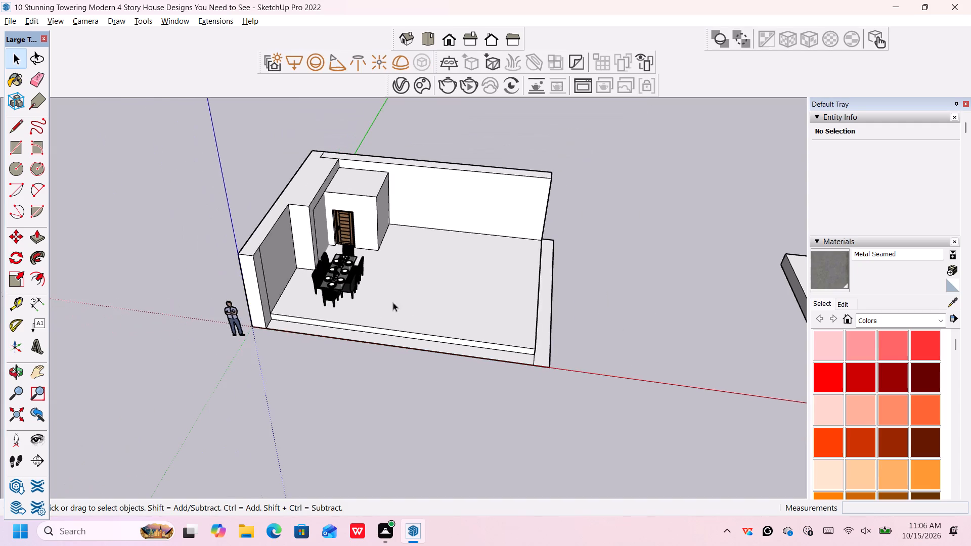
{"action": "scroll", "coordinate": [484, 292], "scroll_direction": "down", "scroll_amount": 5}
{"action": "scroll", "coordinate": [609, 311], "scroll_direction": "down", "scroll_amount": 3}
{"action": "scroll", "coordinate": [611, 317], "scroll_direction": "up", "scroll_amount": 6}
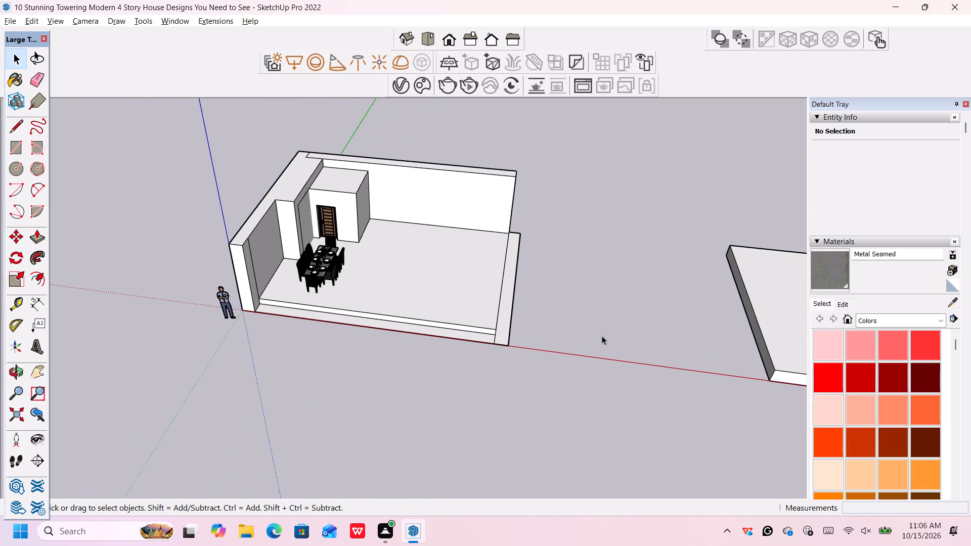
{"action": "middle_click_drag", "start_coordinate": [602, 336], "coordinate": [675, 223]}
{"action": "scroll", "coordinate": [650, 253], "scroll_direction": "down", "scroll_amount": 2}
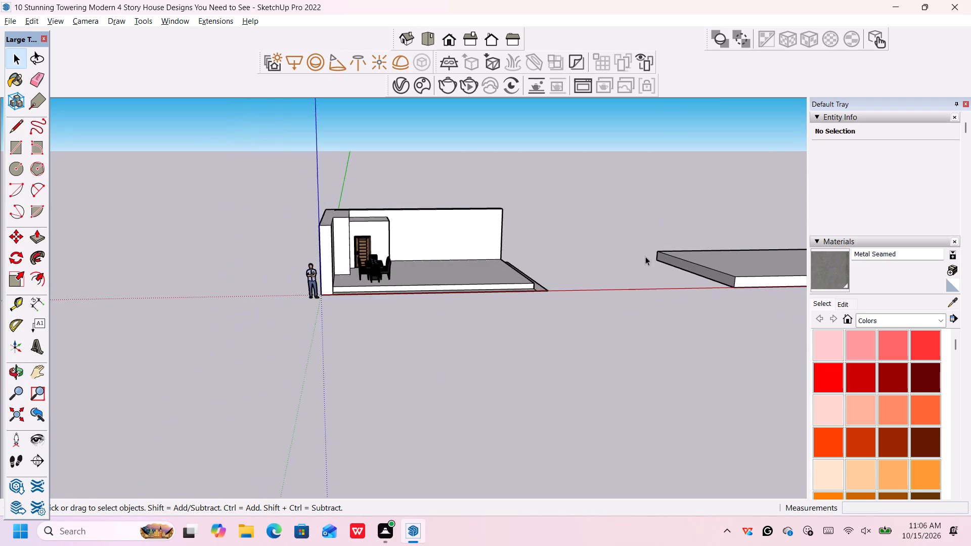
{"action": "scroll", "coordinate": [645, 257], "scroll_direction": "up", "scroll_amount": 1}
{"action": "middle_click_drag", "start_coordinate": [645, 257], "coordinate": [608, 259]}
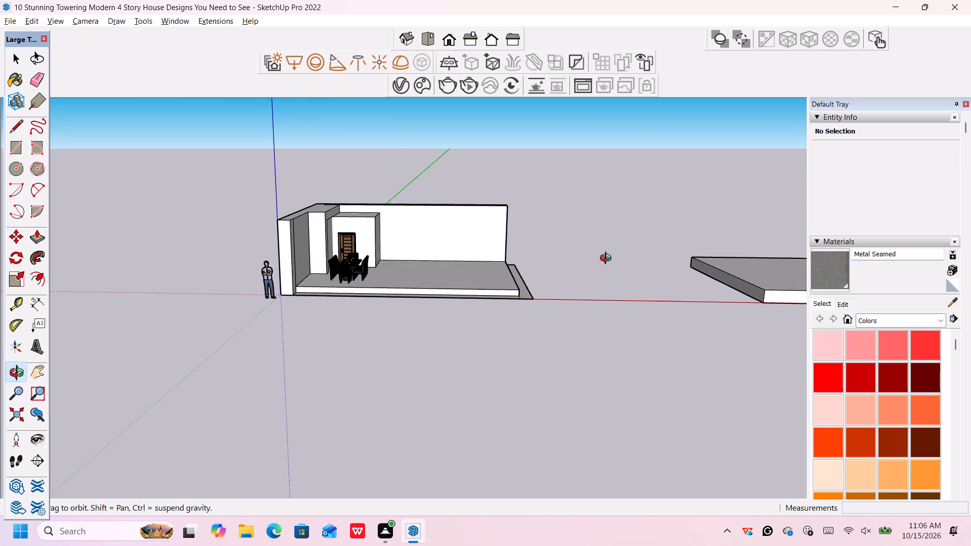
{"action": "middle_click_drag", "start_coordinate": [608, 259], "coordinate": [482, 306]}
{"action": "scroll", "coordinate": [488, 307], "scroll_direction": "down", "scroll_amount": 2}
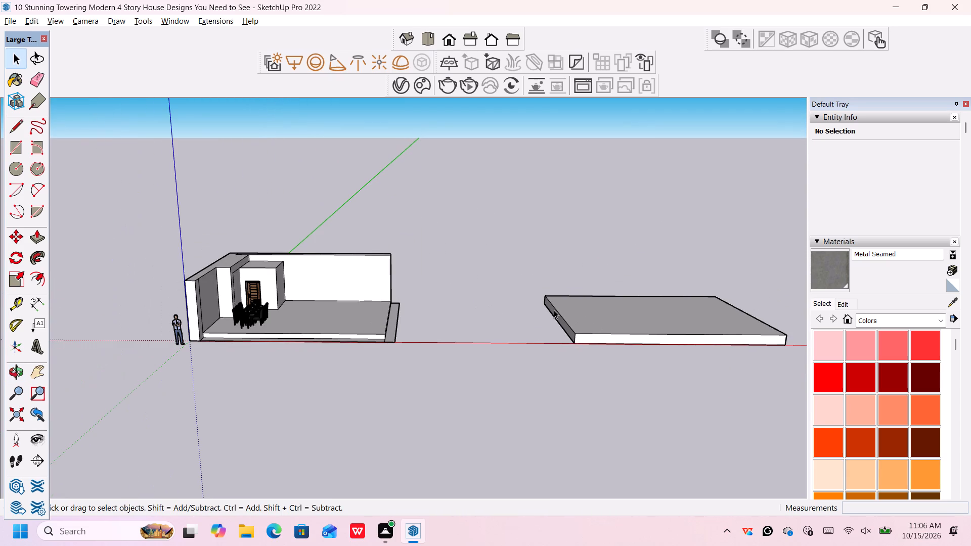
Search the component library for "door curtains".
{"action": "scroll", "coordinate": [864, 368], "scroll_direction": "down", "scroll_amount": 9}
{"action": "scroll", "coordinate": [912, 370], "scroll_direction": "down", "scroll_amount": 3}
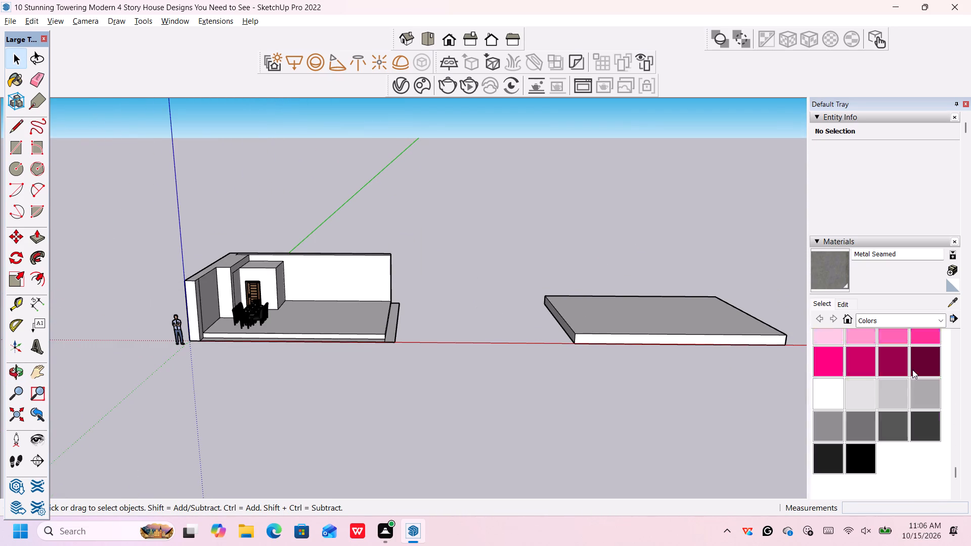
{"action": "scroll", "coordinate": [912, 370], "scroll_direction": "down", "scroll_amount": 7}
{"action": "left_click", "coordinate": [897, 348]}
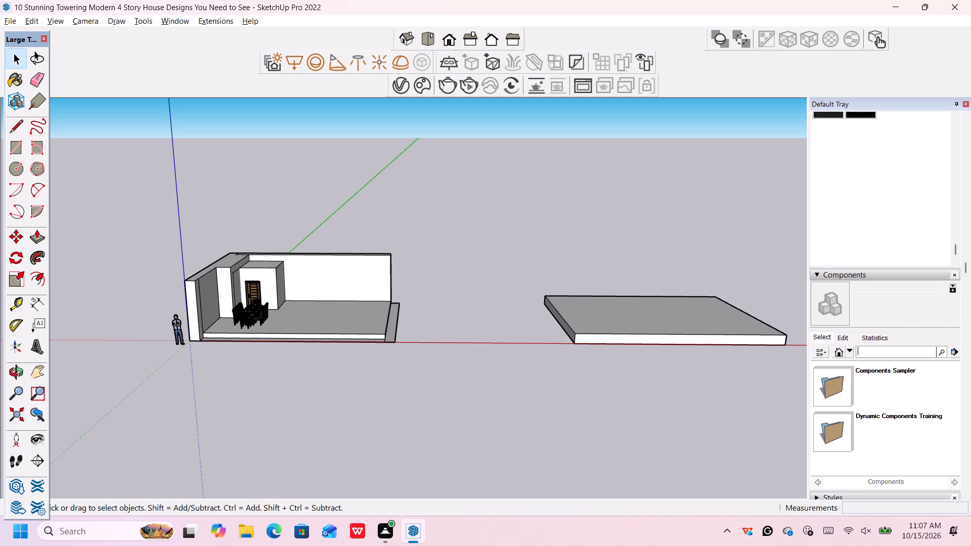
{"action": "type", "text": "door curtains"}
{"action": "key", "text": "Return"}
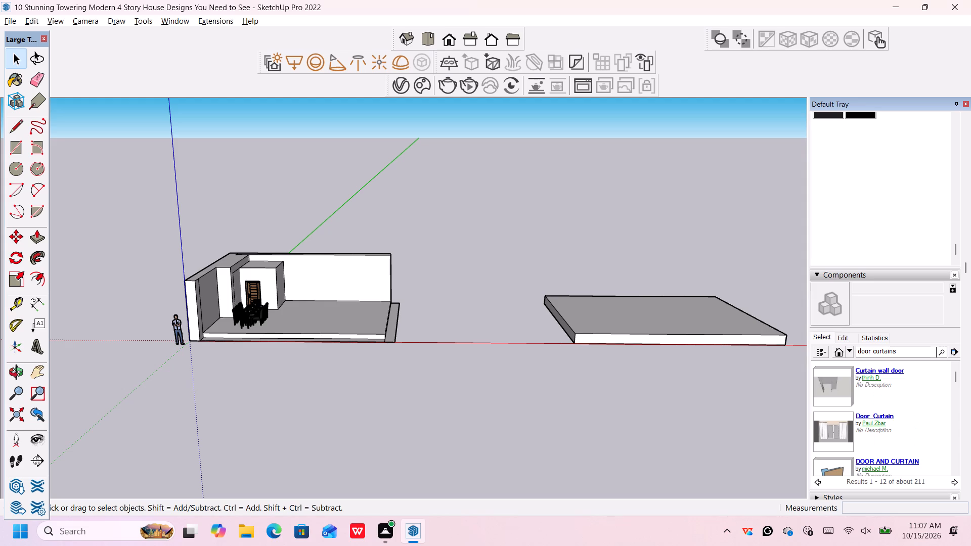
Insert the "Door curtain" model from the search results in the empty space between the room and the separate slab.
{"action": "scroll", "coordinate": [872, 419], "scroll_direction": "down", "scroll_amount": 2}
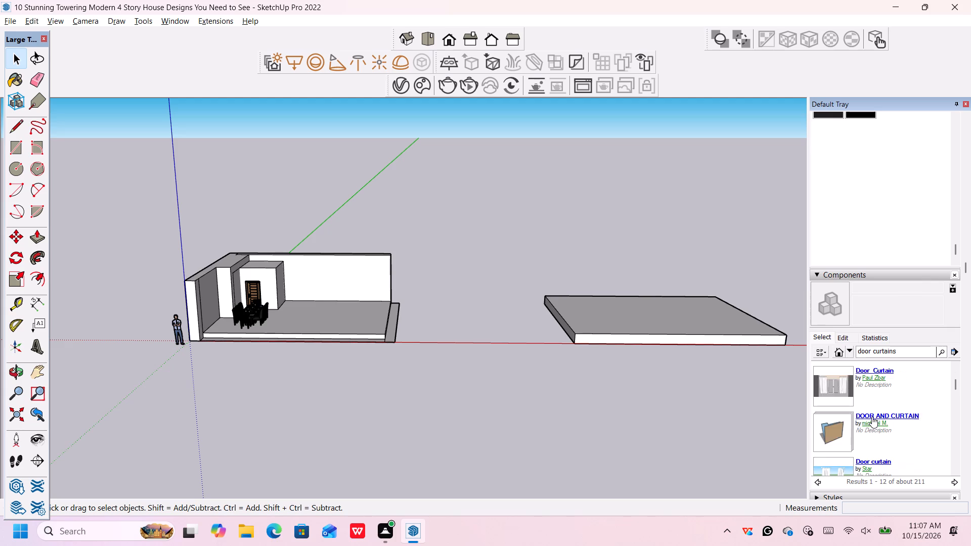
{"action": "scroll", "coordinate": [862, 424], "scroll_direction": "down", "scroll_amount": 1}
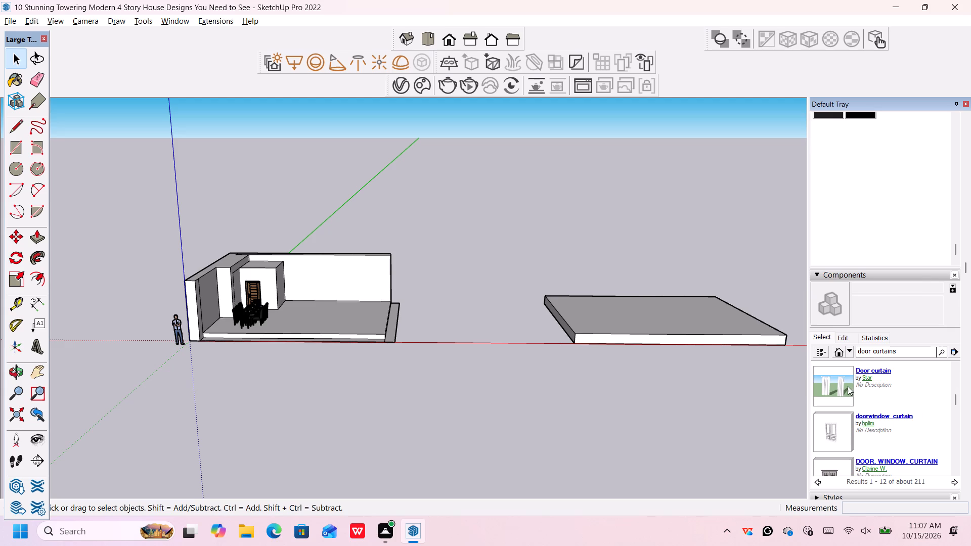
{"action": "left_click", "coordinate": [848, 386]}
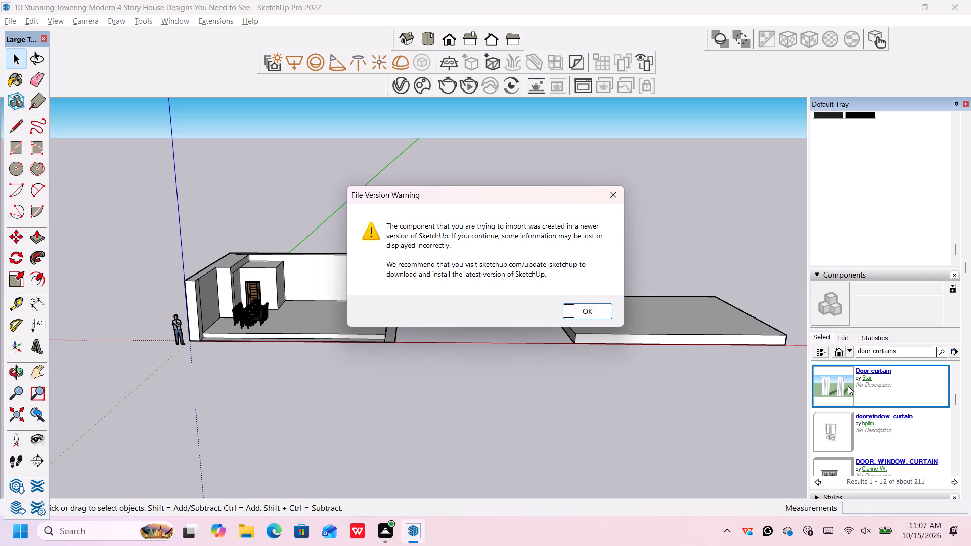
{"action": "left_click", "coordinate": [589, 311]}
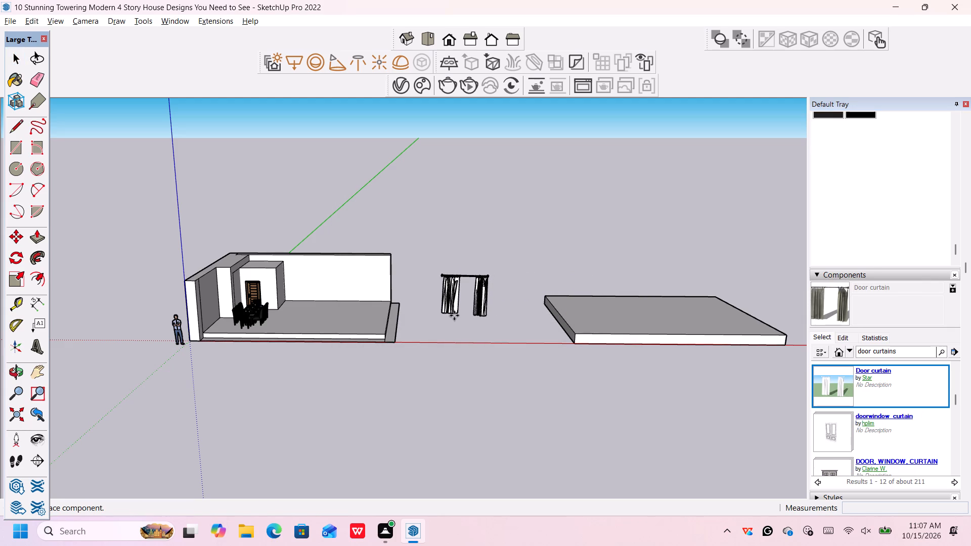
{"action": "left_click", "coordinate": [454, 315]}
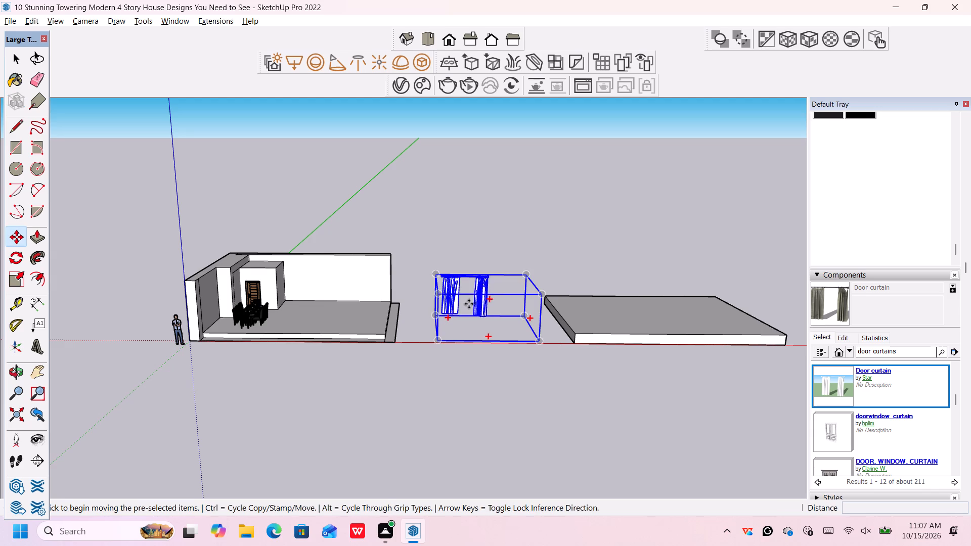
Explode the inserted Door curtain component into its separate parts and clear the selection.
{"action": "scroll", "coordinate": [469, 302], "scroll_direction": "up", "scroll_amount": 4}
{"action": "right_click", "coordinate": [469, 302]}
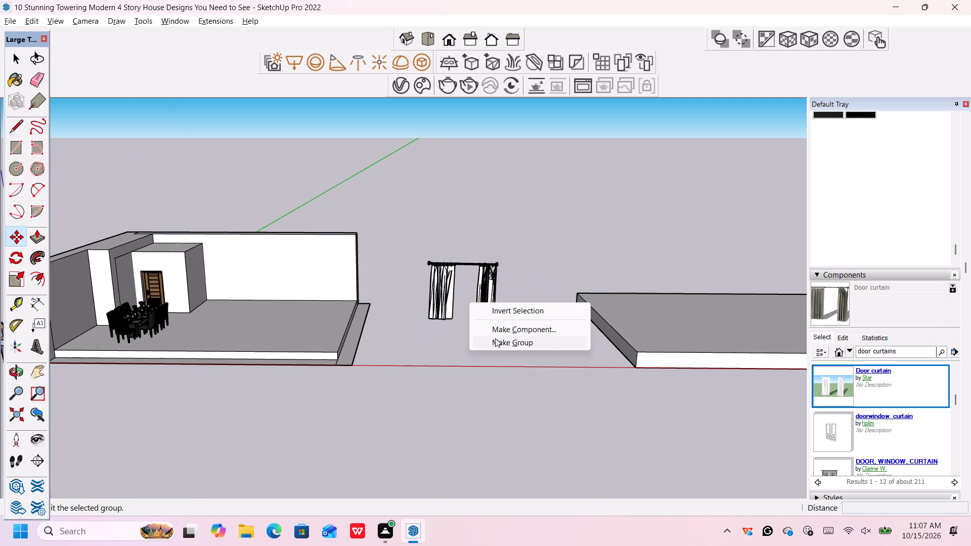
{"action": "left_click", "coordinate": [442, 284]}
{"action": "right_click", "coordinate": [442, 284]}
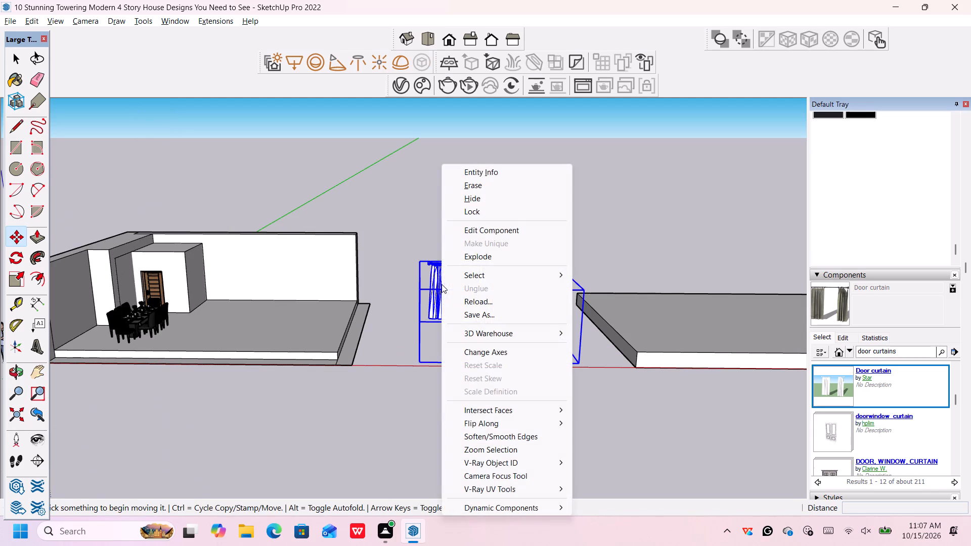
{"action": "left_click", "coordinate": [460, 262]}
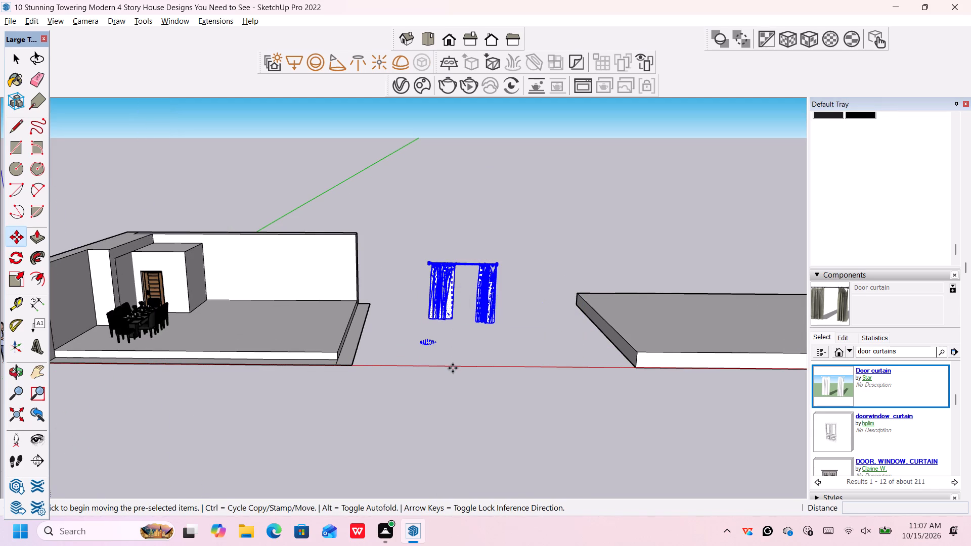
{"action": "left_click", "coordinate": [447, 356]}
{"action": "key", "text": "space"}
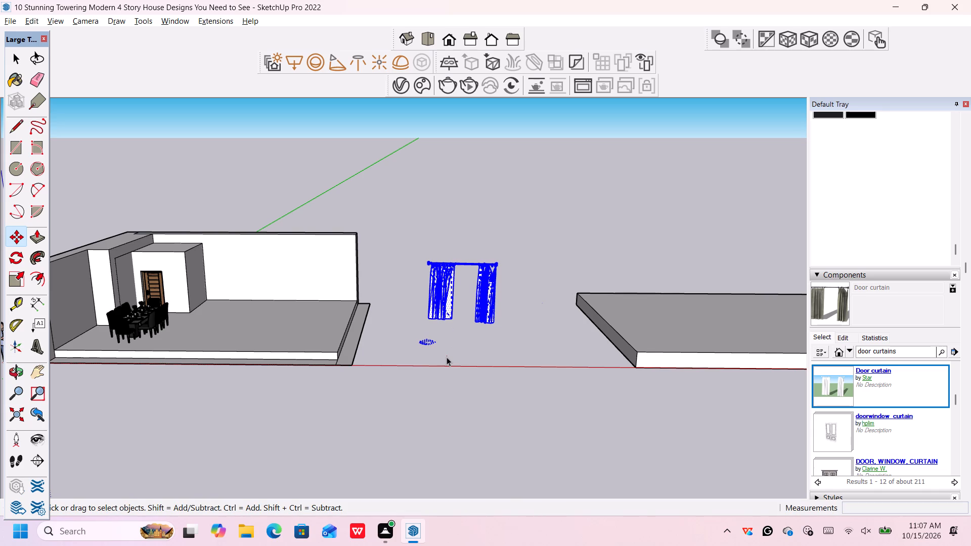
{"action": "left_click", "coordinate": [443, 346]}
Delete the first piece of the curtain rod spanning the gap between the two curtain panels.
{"action": "scroll", "coordinate": [463, 306], "scroll_direction": "down", "scroll_amount": 1}
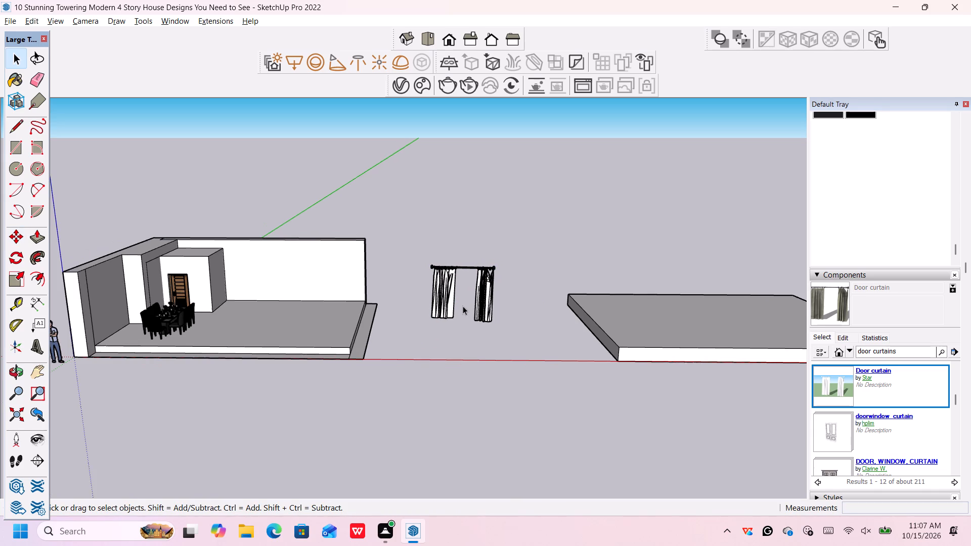
{"action": "middle_click_drag", "start_coordinate": [467, 309], "coordinate": [449, 300]}
{"action": "scroll", "coordinate": [453, 297], "scroll_direction": "up", "scroll_amount": 5}
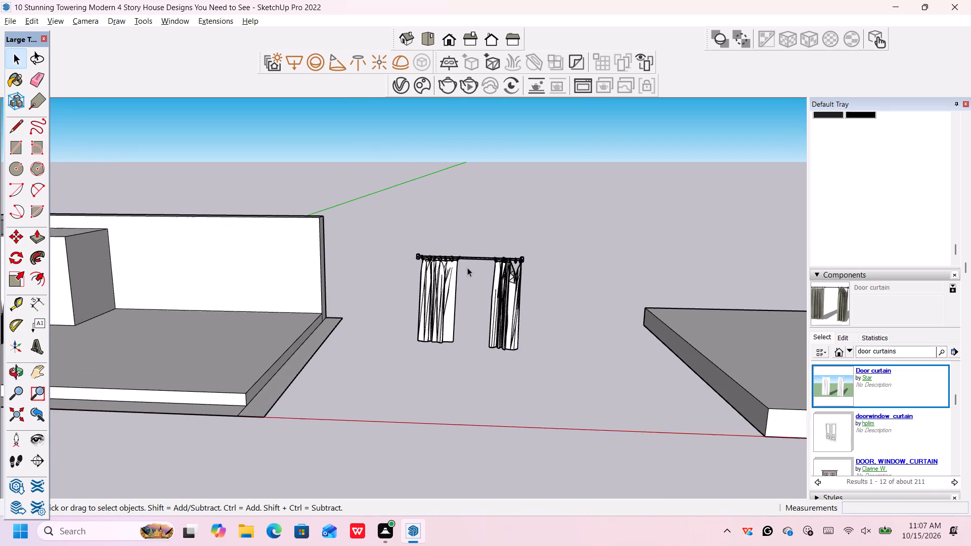
{"action": "scroll", "coordinate": [468, 267], "scroll_direction": "up", "scroll_amount": 12}
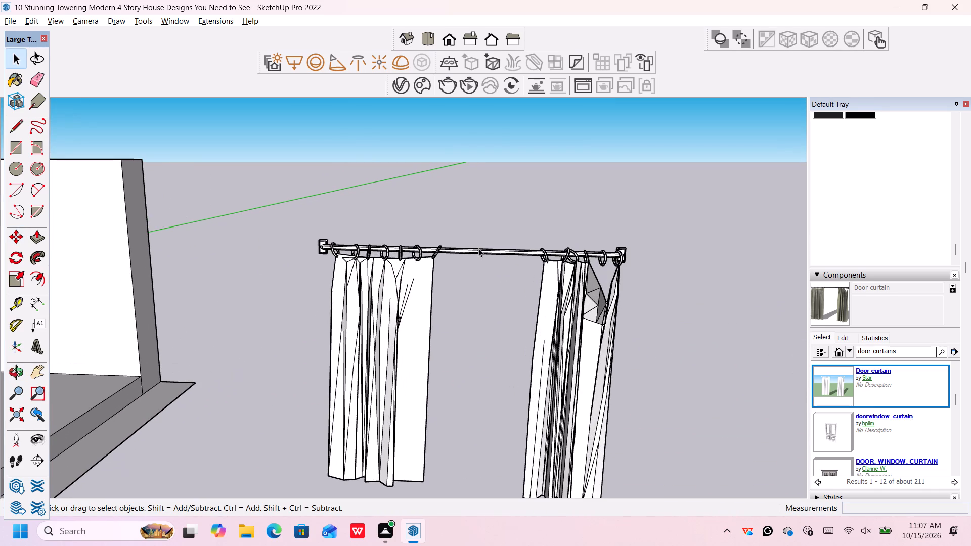
{"action": "left_click", "coordinate": [478, 249]}
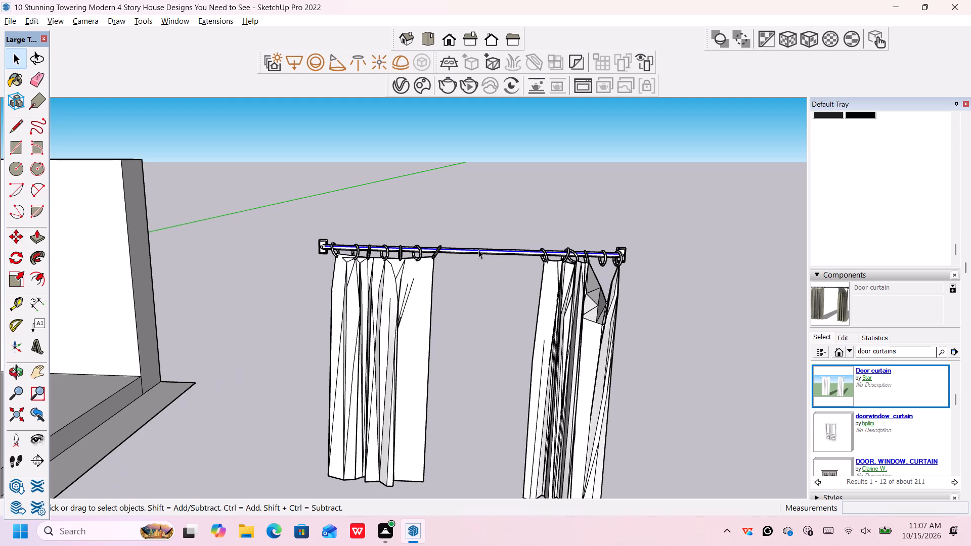
{"action": "scroll", "coordinate": [478, 250], "scroll_direction": "down", "scroll_amount": 12}
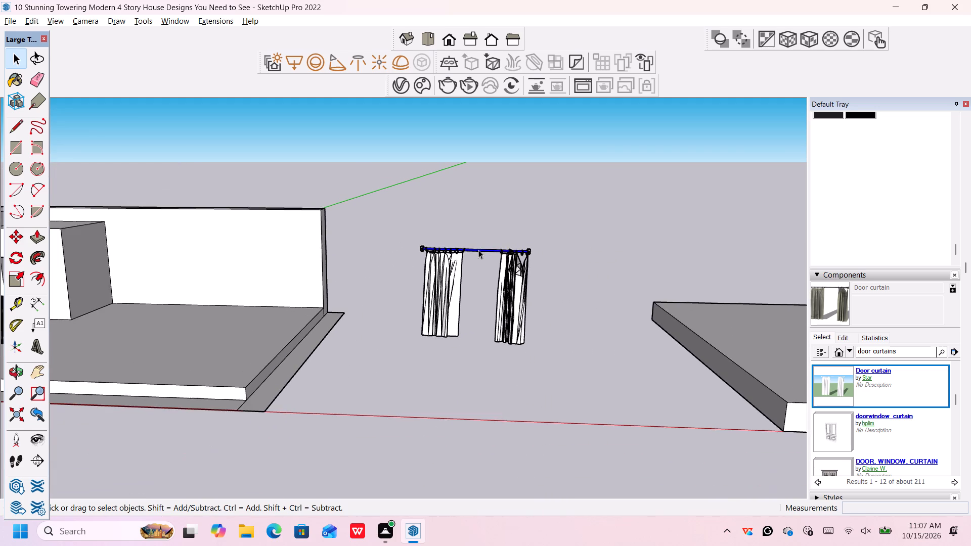
{"action": "scroll", "coordinate": [478, 250], "scroll_direction": "down", "scroll_amount": 5}
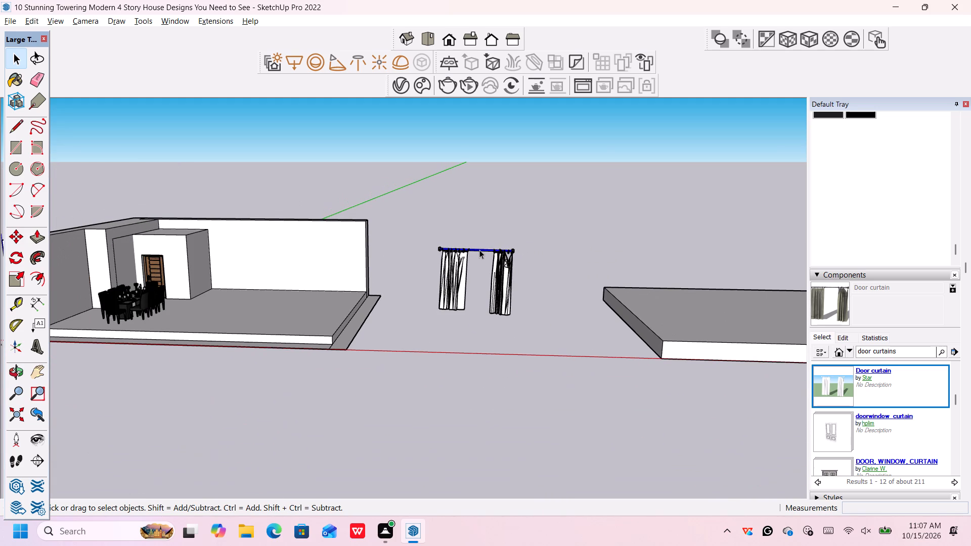
{"action": "middle_click_drag", "start_coordinate": [479, 250], "coordinate": [503, 257]}
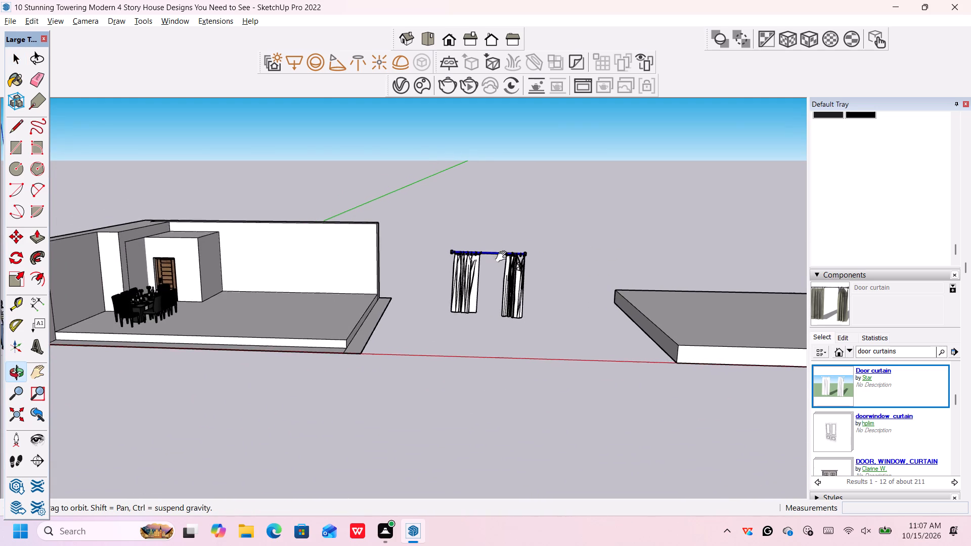
{"action": "middle_click_drag", "start_coordinate": [503, 257], "coordinate": [542, 265]}
{"action": "middle_click", "coordinate": [542, 265]}
{"action": "scroll", "coordinate": [542, 265], "scroll_direction": "up", "scroll_amount": 5}
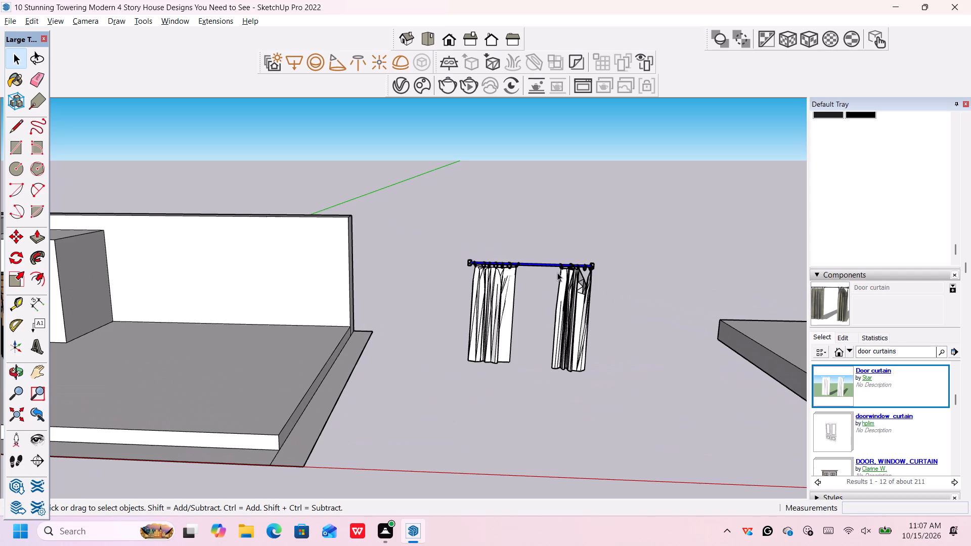
{"action": "left_click", "coordinate": [569, 285]}
{"action": "left_click", "coordinate": [544, 263]}
{"action": "key", "text": "Delete"}
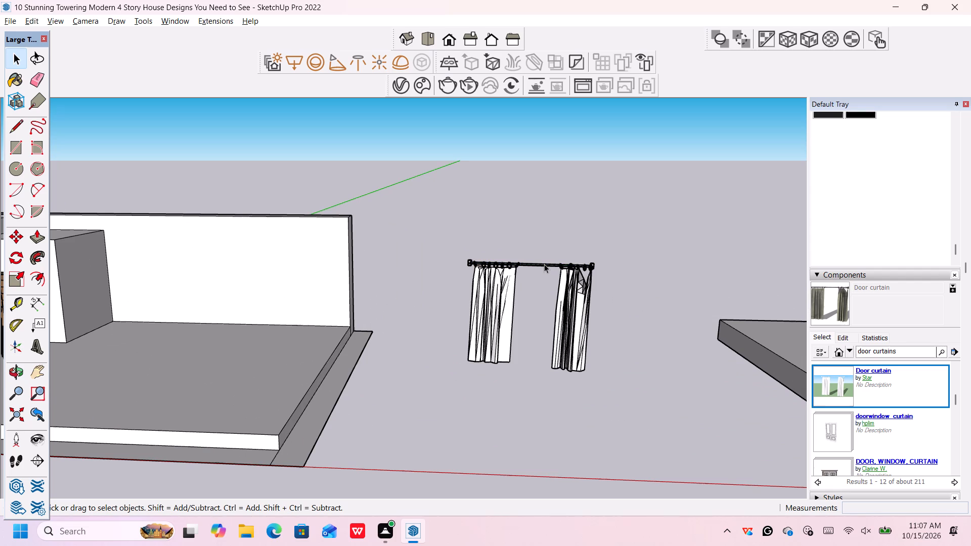
Delete the remaining rod pieces running through the rings of both curtain panels.
{"action": "scroll", "coordinate": [542, 264], "scroll_direction": "up", "scroll_amount": 14}
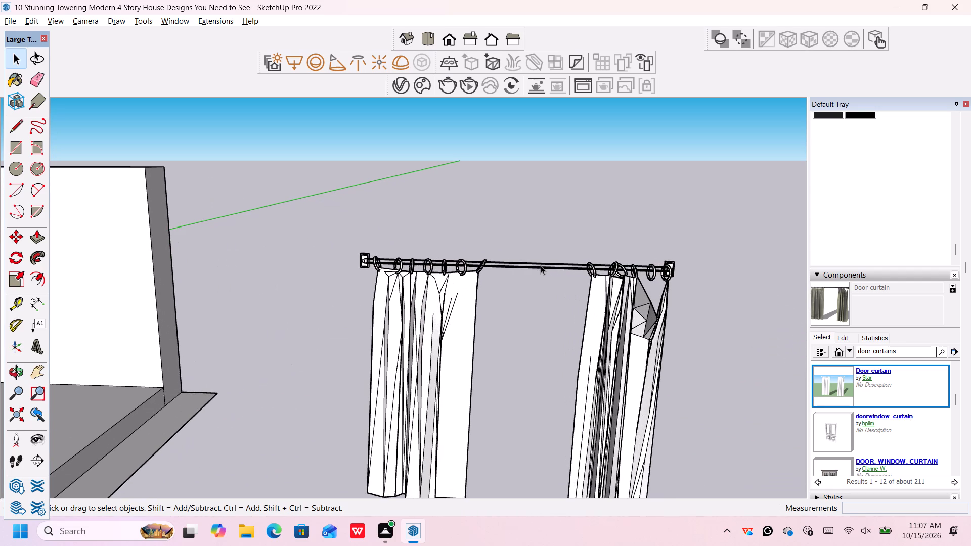
{"action": "left_click", "coordinate": [541, 265]}
{"action": "key", "text": "Delete"}
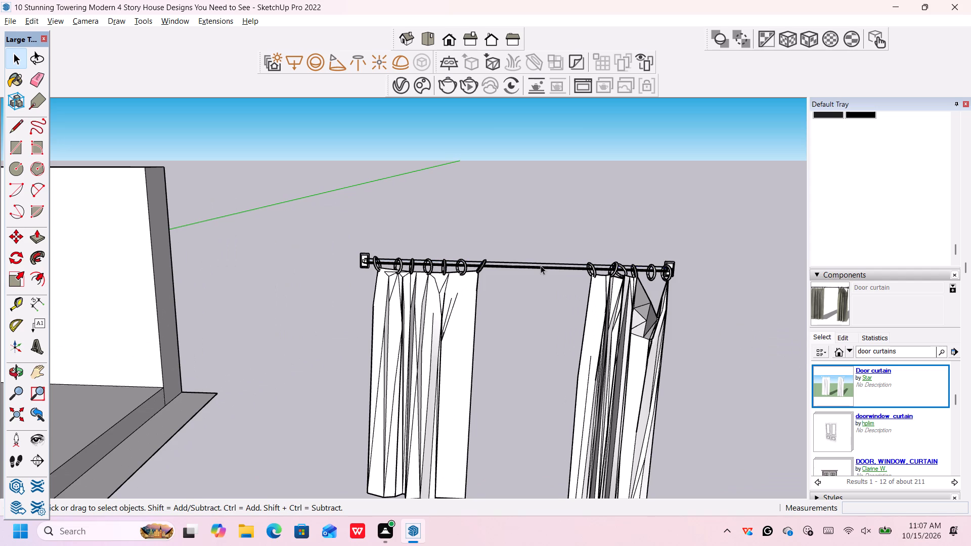
{"action": "left_click_drag", "start_coordinate": [555, 251], "coordinate": [534, 285]}
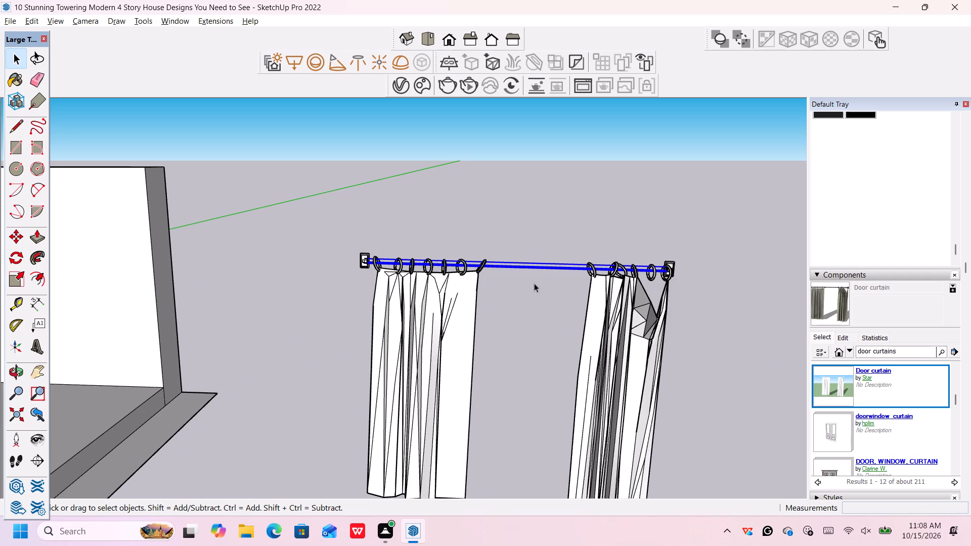
{"action": "key", "text": "Delete"}
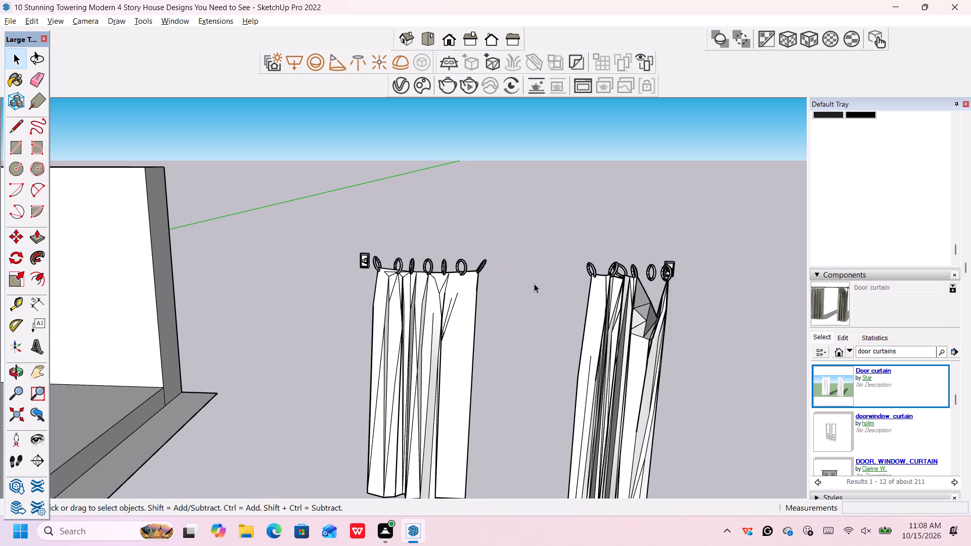
Delete the rod's wall bracket beside the curtain panel nearest the room.
{"action": "scroll", "coordinate": [544, 276], "scroll_direction": "down", "scroll_amount": 3}
{"action": "scroll", "coordinate": [547, 275], "scroll_direction": "up", "scroll_amount": 4}
{"action": "scroll", "coordinate": [304, 244], "scroll_direction": "up", "scroll_amount": 5}
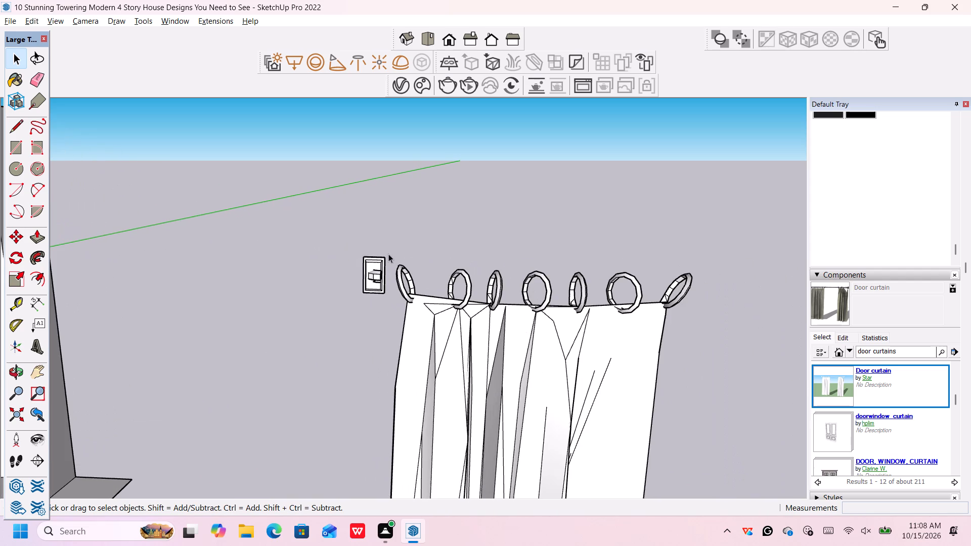
{"action": "left_click_drag", "start_coordinate": [385, 244], "coordinate": [346, 308]}
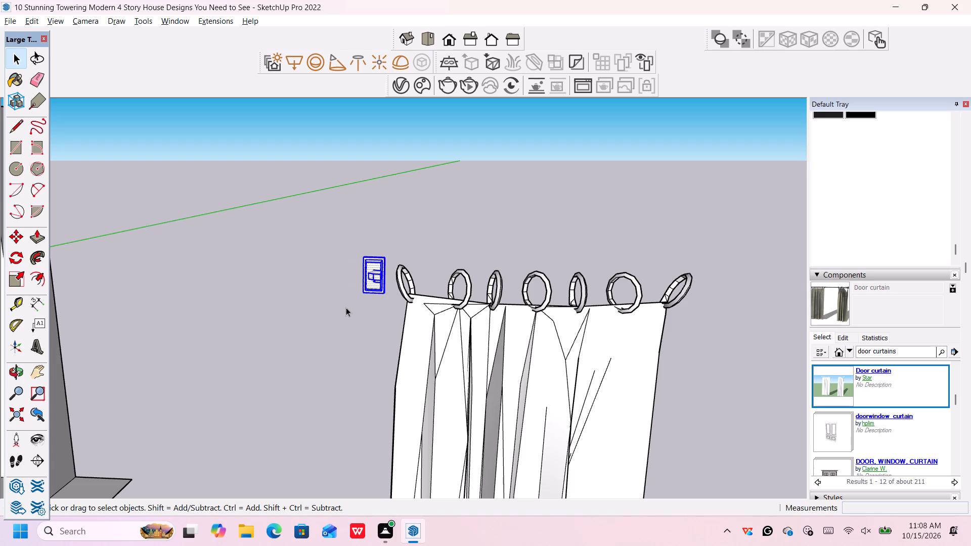
{"action": "key", "text": "Delete"}
Delete the front plate of the rod's wall bracket beside the curtain panel farthest from the room.
{"action": "scroll", "coordinate": [445, 300], "scroll_direction": "down", "scroll_amount": 1}
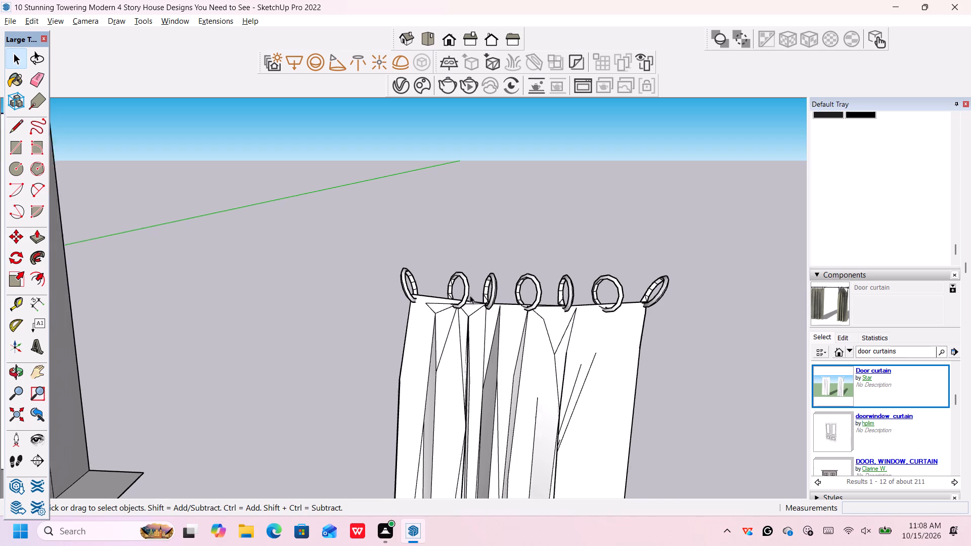
{"action": "scroll", "coordinate": [470, 295], "scroll_direction": "down", "scroll_amount": 11}
{"action": "scroll", "coordinate": [739, 281], "scroll_direction": "up", "scroll_amount": 6}
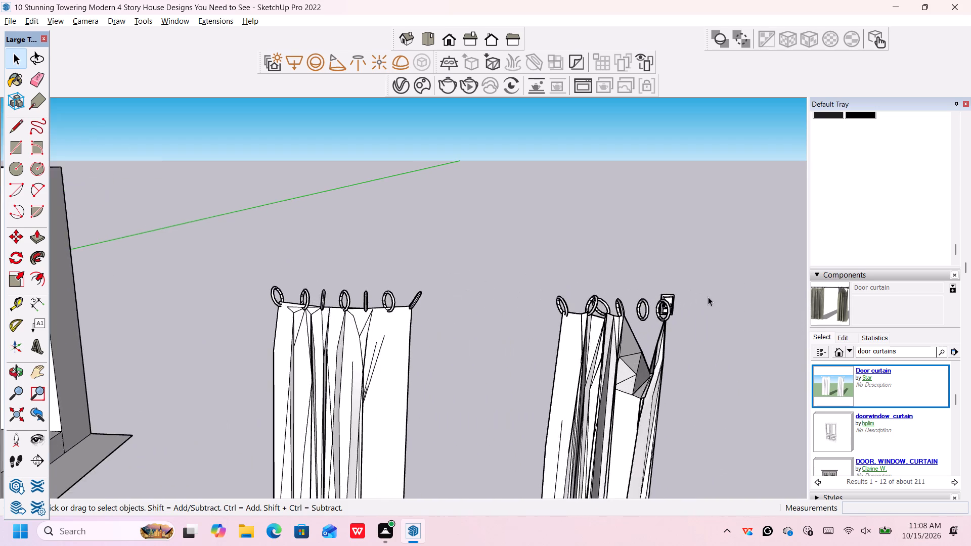
{"action": "scroll", "coordinate": [700, 297], "scroll_direction": "up", "scroll_amount": 8}
{"action": "scroll", "coordinate": [638, 294], "scroll_direction": "up", "scroll_amount": 2}
{"action": "scroll", "coordinate": [638, 294], "scroll_direction": "down", "scroll_amount": 4}
{"action": "middle_click_drag", "start_coordinate": [641, 299], "coordinate": [640, 300]}
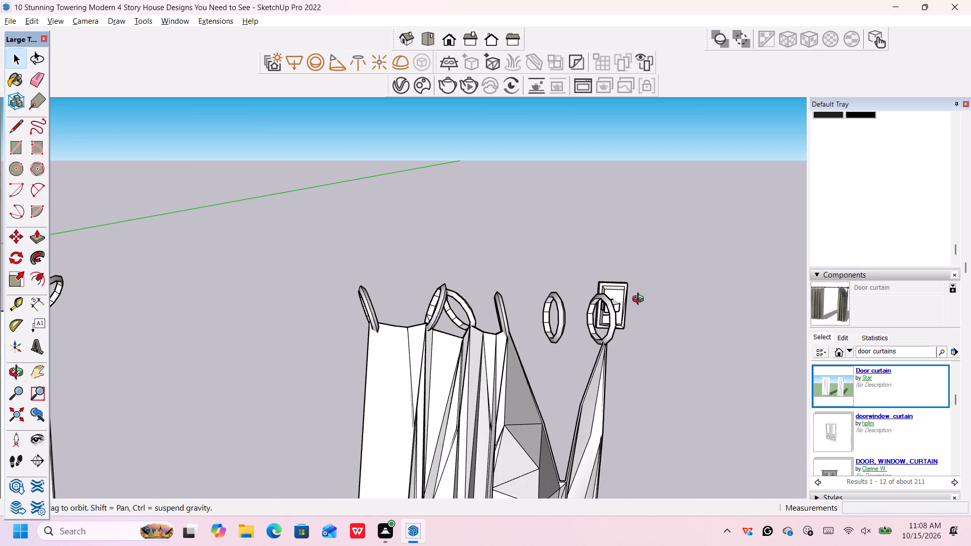
{"action": "middle_click_drag", "start_coordinate": [640, 300], "coordinate": [552, 300]}
{"action": "scroll", "coordinate": [551, 302], "scroll_direction": "up", "scroll_amount": 4}
{"action": "scroll", "coordinate": [649, 308], "scroll_direction": "down", "scroll_amount": 5}
{"action": "scroll", "coordinate": [688, 312], "scroll_direction": "up", "scroll_amount": 1}
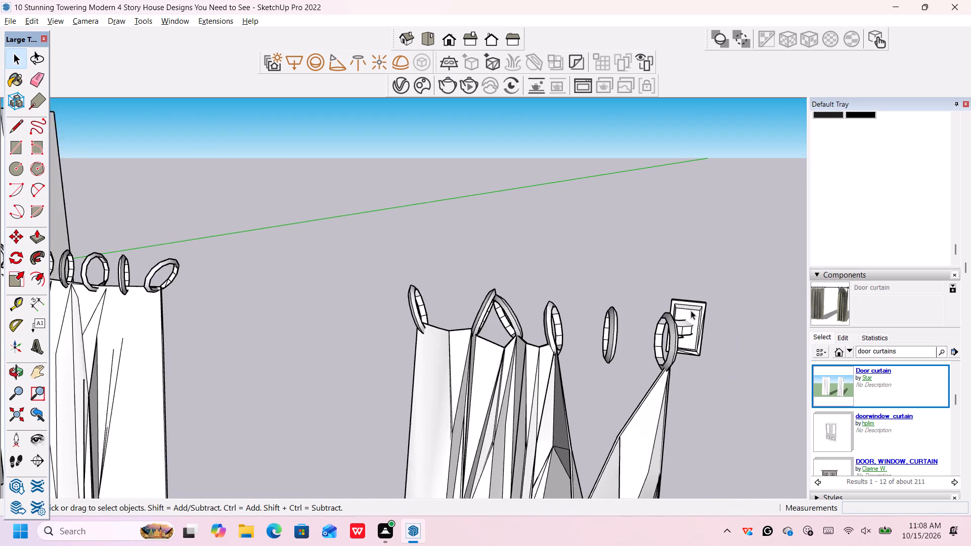
{"action": "scroll", "coordinate": [691, 310], "scroll_direction": "up", "scroll_amount": 1}
{"action": "left_click_drag", "start_coordinate": [714, 290], "coordinate": [685, 367]}
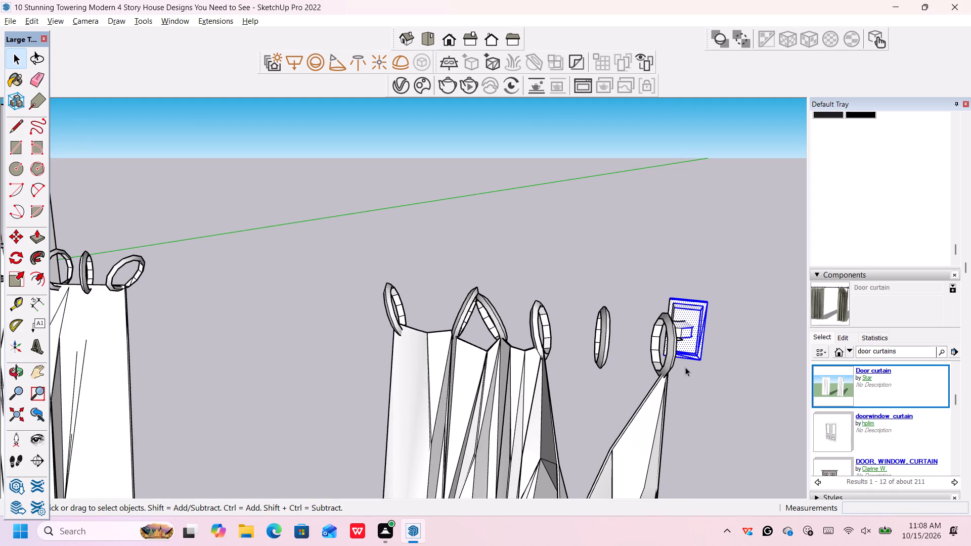
{"action": "key", "text": "Delete"}
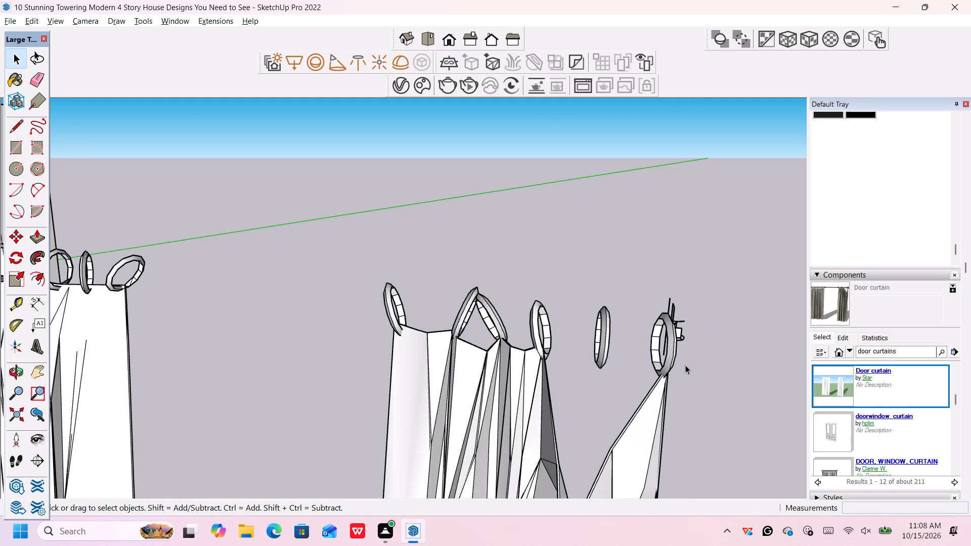
Delete the bracket's remaining back pieces and the loose angled edges beside the far curtain panel's outermost ring.
{"action": "middle_click_drag", "start_coordinate": [695, 363], "coordinate": [609, 371]}
{"action": "scroll", "coordinate": [695, 363], "scroll_direction": "down", "scroll_amount": 1}
{"action": "scroll", "coordinate": [607, 374], "scroll_direction": "up", "scroll_amount": 1}
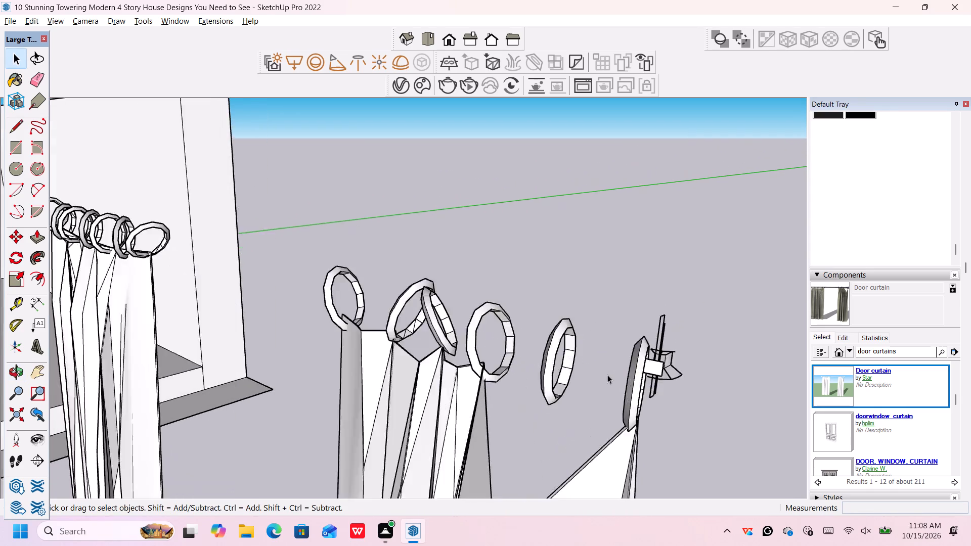
{"action": "scroll", "coordinate": [607, 375], "scroll_direction": "up", "scroll_amount": 2}
{"action": "scroll", "coordinate": [628, 376], "scroll_direction": "down", "scroll_amount": 3}
{"action": "middle_click_drag", "start_coordinate": [700, 376], "coordinate": [662, 377]}
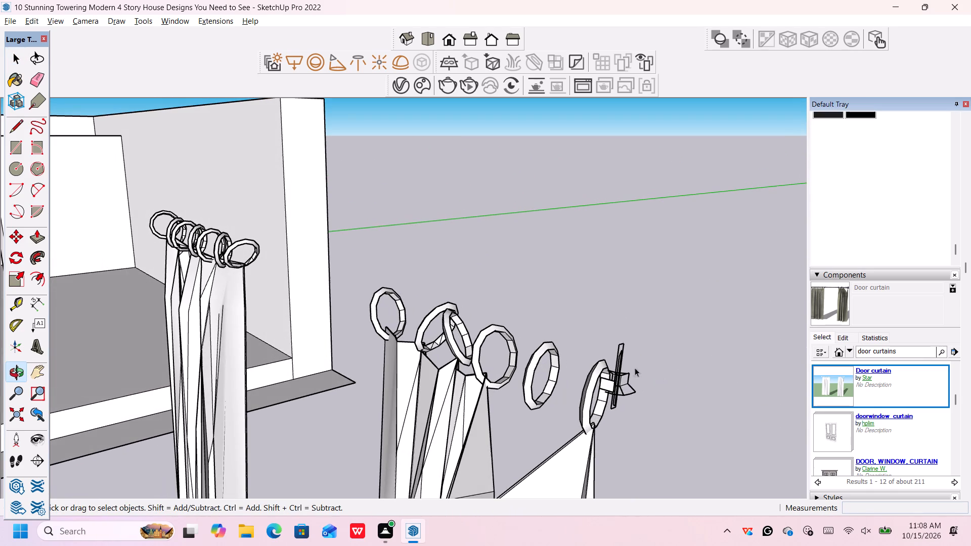
{"action": "left_click_drag", "start_coordinate": [627, 334], "coordinate": [615, 431]}
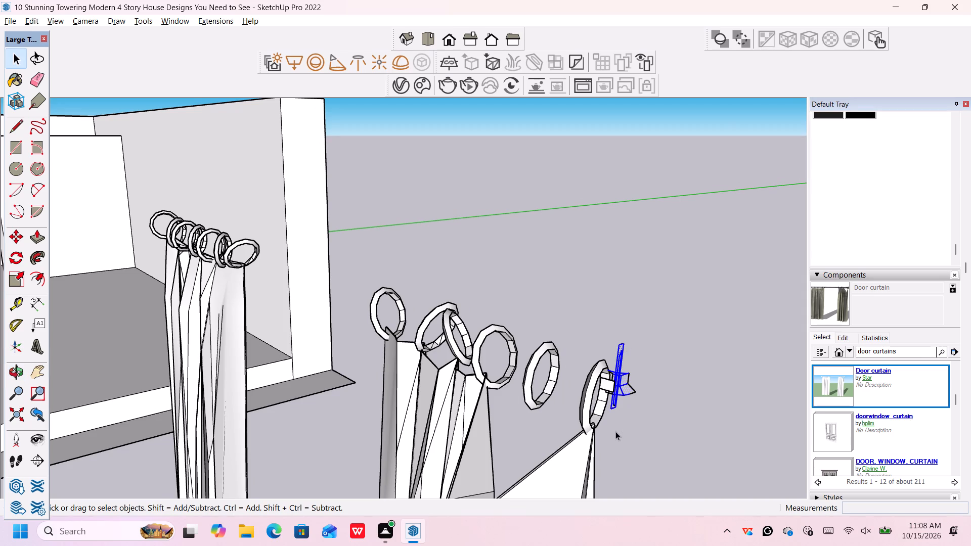
{"action": "key", "text": "Delete"}
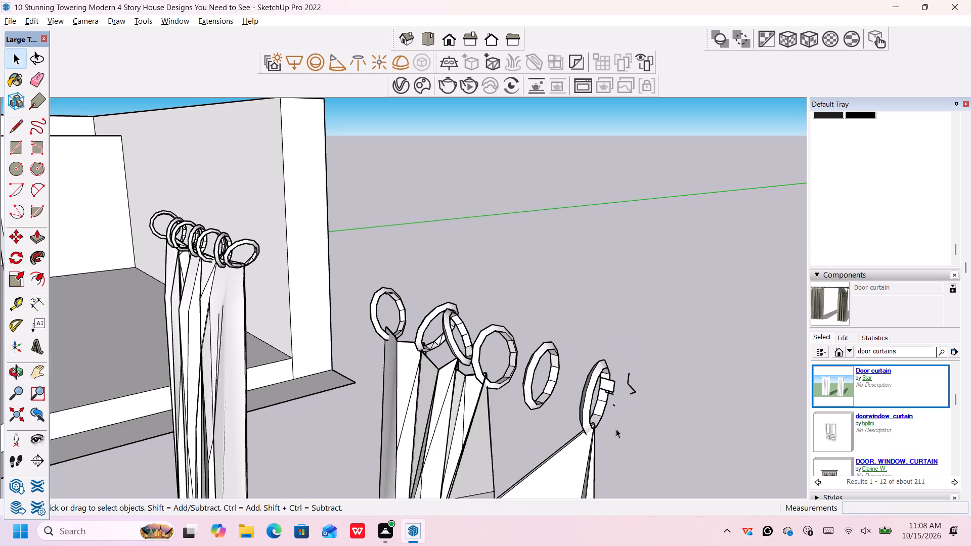
{"action": "left_click_drag", "start_coordinate": [634, 365], "coordinate": [620, 404]}
{"action": "key", "text": "Delete"}
Delete the leftover bracket face and stray edges around the far curtain panel's outermost ring, keeping the ring itself.
{"action": "scroll", "coordinate": [628, 398], "scroll_direction": "up", "scroll_amount": 3}
{"action": "scroll", "coordinate": [596, 393], "scroll_direction": "down", "scroll_amount": 2}
{"action": "left_click", "coordinate": [580, 385]}
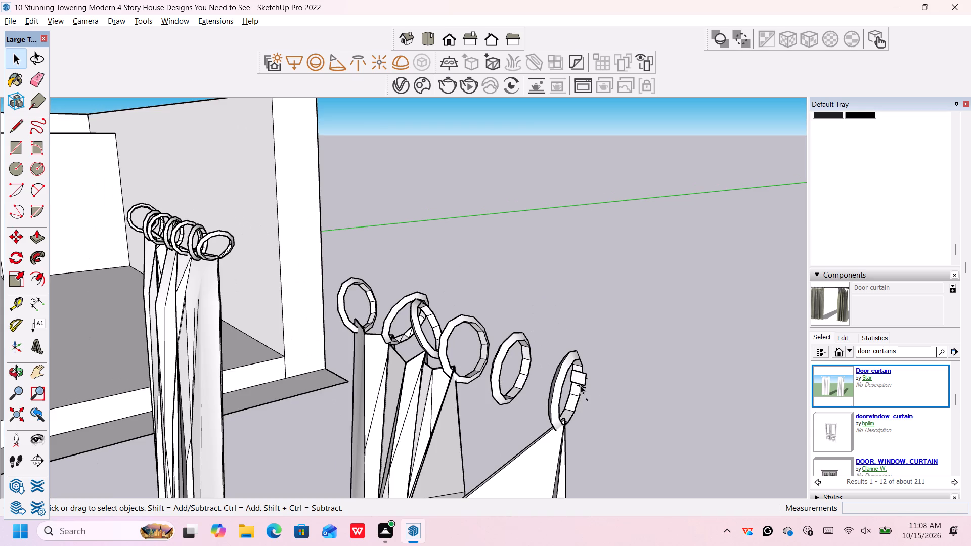
{"action": "left_click_drag", "start_coordinate": [592, 367], "coordinate": [580, 395]}
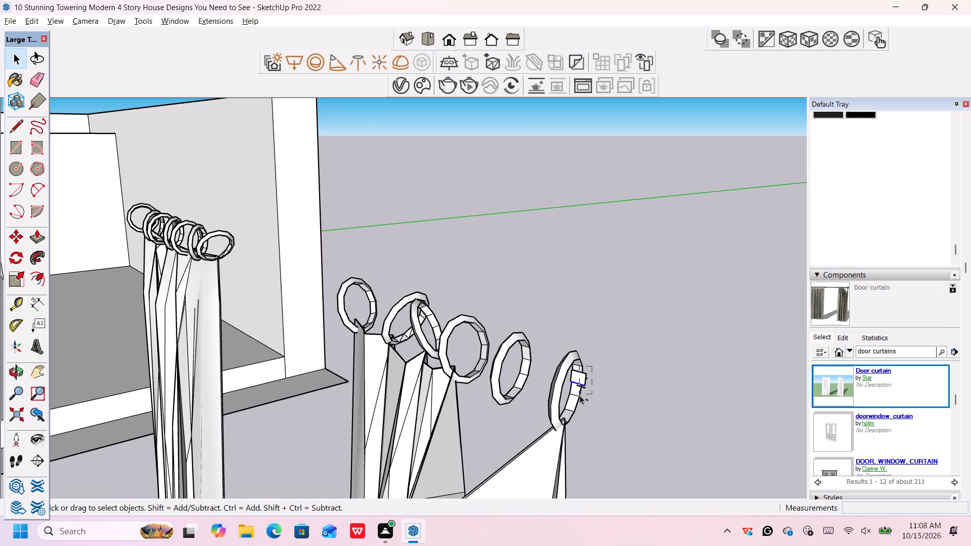
{"action": "left_click_drag", "start_coordinate": [580, 395], "coordinate": [580, 398]}
{"action": "scroll", "coordinate": [592, 394], "scroll_direction": "up", "scroll_amount": 1}
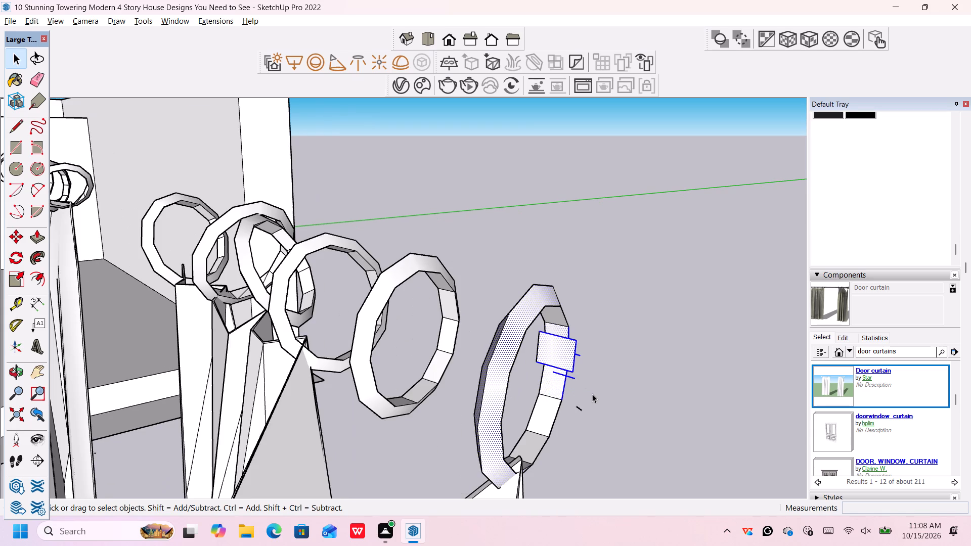
{"action": "left_click", "coordinate": [592, 394]}
{"action": "left_click", "coordinate": [561, 352]}
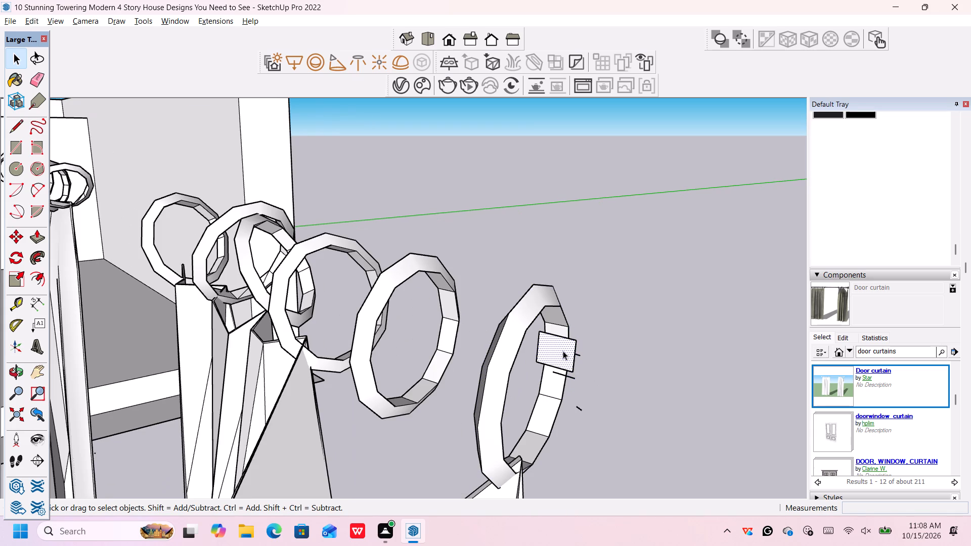
{"action": "key", "text": "Delete"}
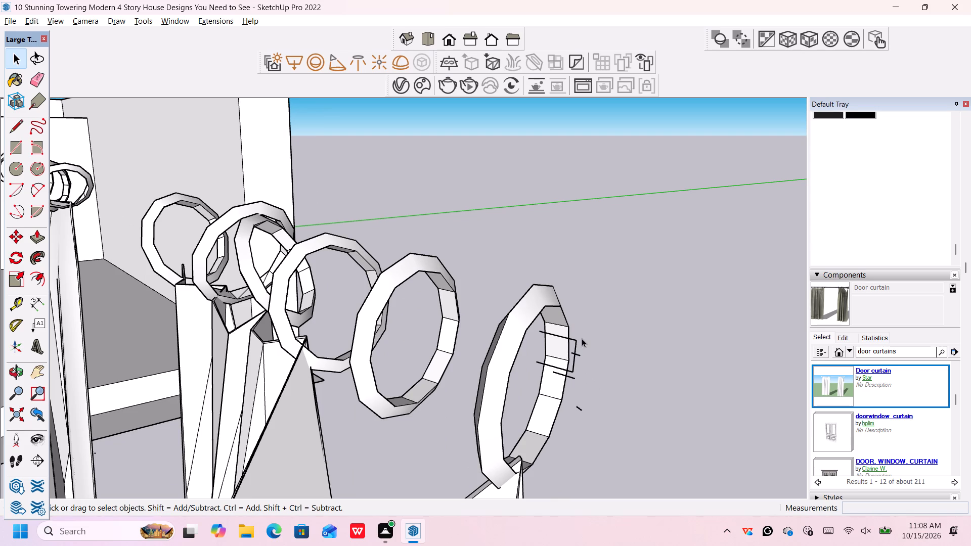
{"action": "left_click_drag", "start_coordinate": [582, 338], "coordinate": [572, 386]}
{"action": "key", "text": "Delete"}
{"action": "left_click_drag", "start_coordinate": [588, 401], "coordinate": [574, 422]}
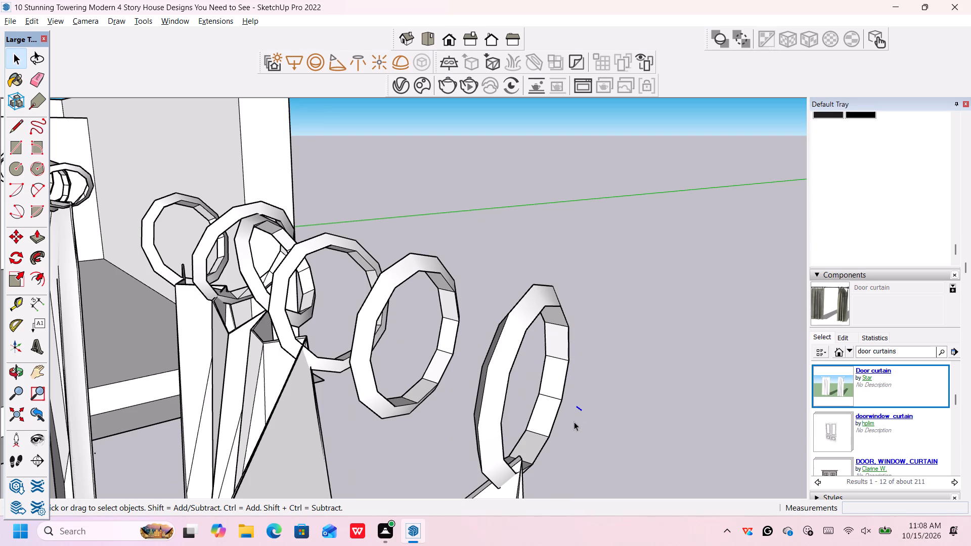
{"action": "key", "text": "BackSpace"}
{"action": "key", "text": "Delete"}
Group all geometry of the curtain panel farthest from the room, including its rings.
{"action": "scroll", "coordinate": [574, 419], "scroll_direction": "down", "scroll_amount": 20}
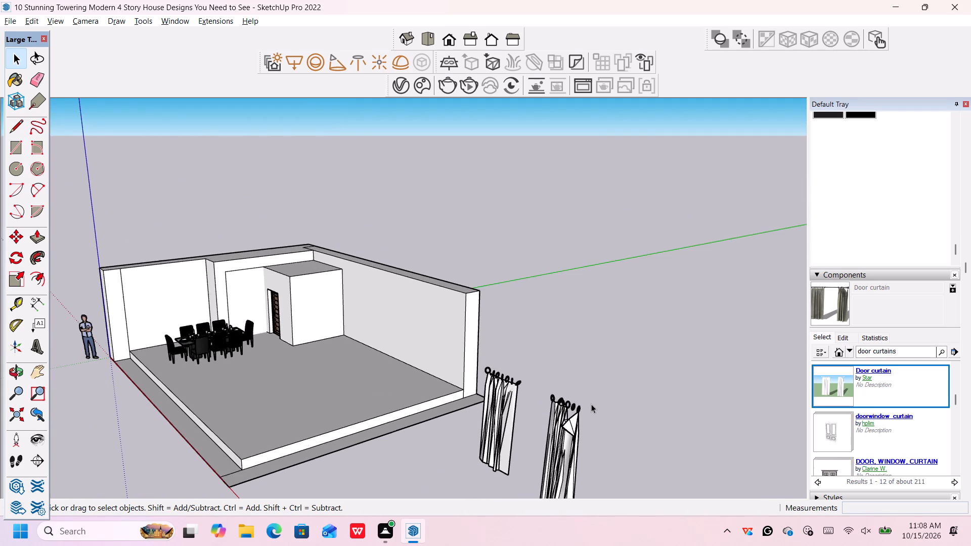
{"action": "scroll", "coordinate": [591, 404], "scroll_direction": "down", "scroll_amount": 5}
{"action": "middle_click_drag", "start_coordinate": [603, 457], "coordinate": [668, 391]}
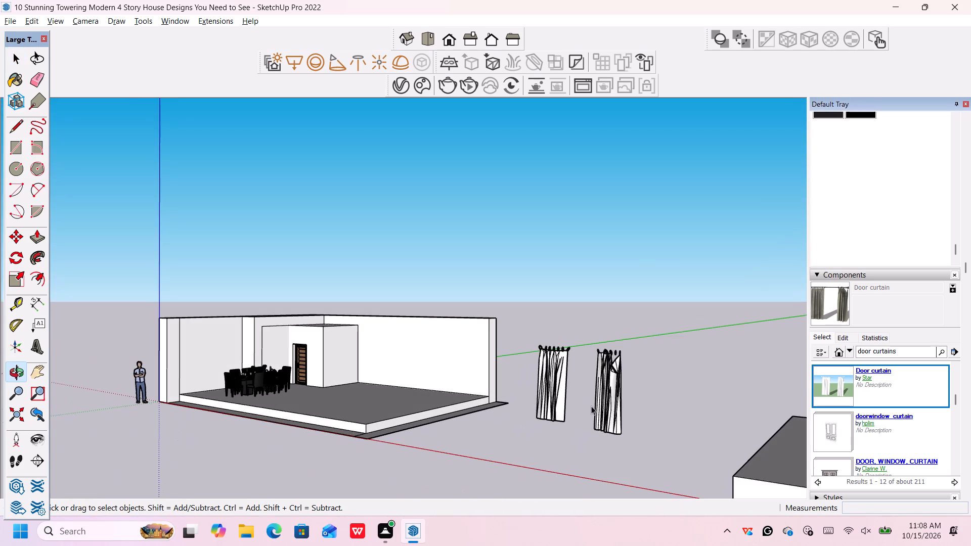
{"action": "scroll", "coordinate": [586, 405], "scroll_direction": "up", "scroll_amount": 3}
{"action": "middle_click_drag", "start_coordinate": [588, 405], "coordinate": [665, 411]}
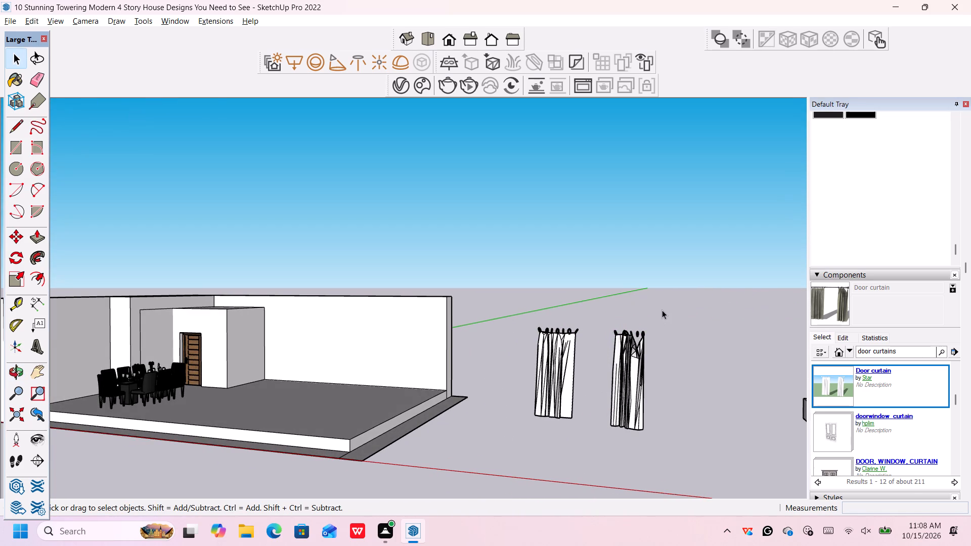
{"action": "left_click_drag", "start_coordinate": [662, 310], "coordinate": [593, 448]}
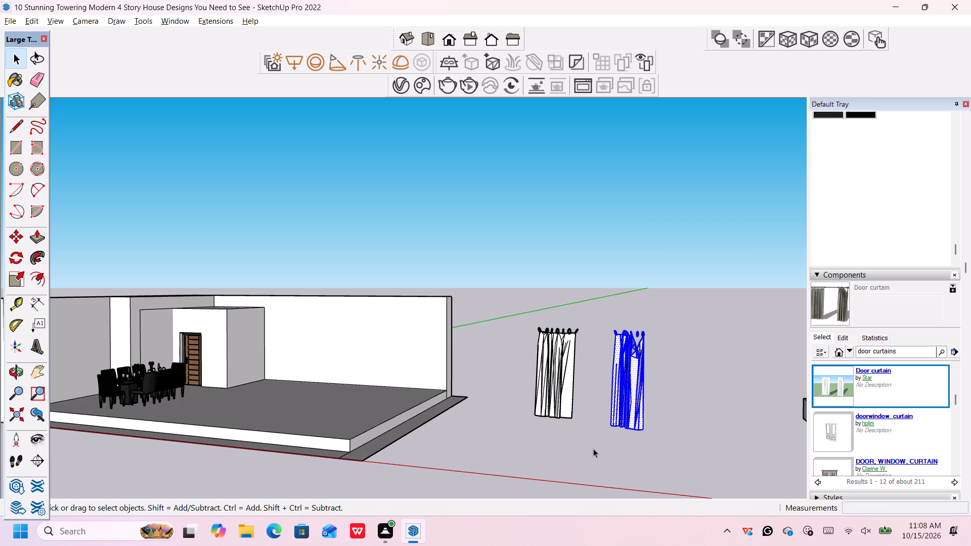
{"action": "right_click", "coordinate": [620, 366]}
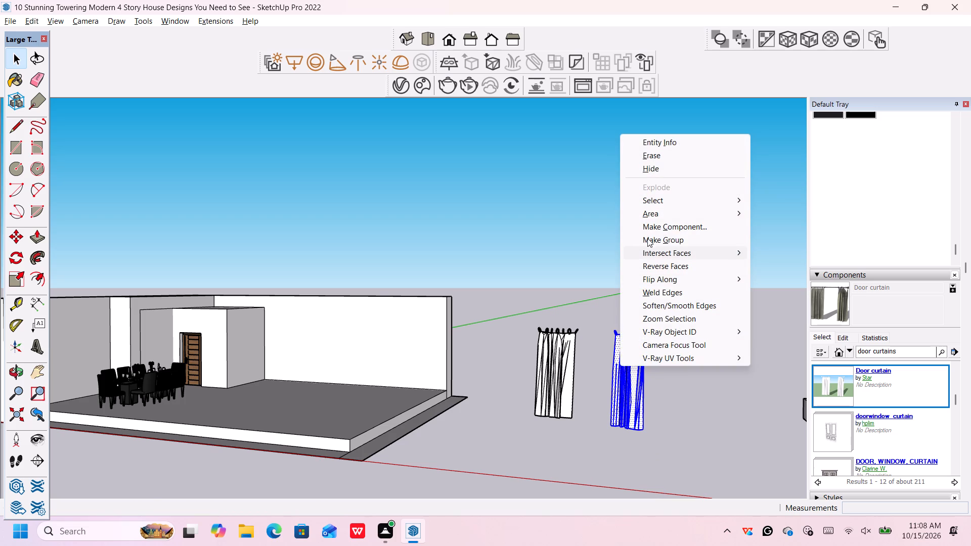
{"action": "left_click", "coordinate": [647, 238]}
Group all geometry of the curtain panel nearest the room, including its rings, and clear the selection.
{"action": "left_click_drag", "start_coordinate": [589, 313], "coordinate": [527, 434]}
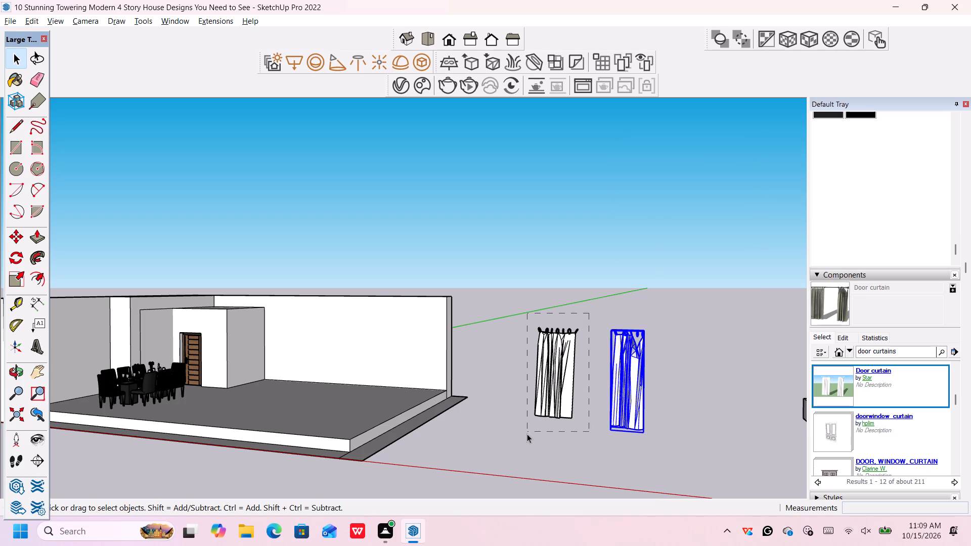
{"action": "left_click_drag", "start_coordinate": [527, 434], "coordinate": [527, 435]}
{"action": "right_click", "coordinate": [553, 361]}
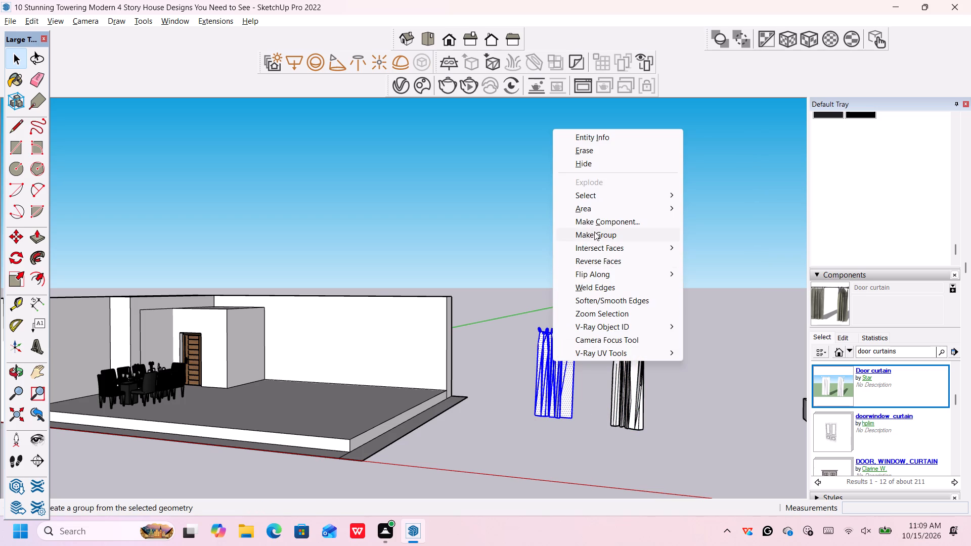
{"action": "left_click", "coordinate": [602, 234]}
{"action": "left_click", "coordinate": [596, 382]}
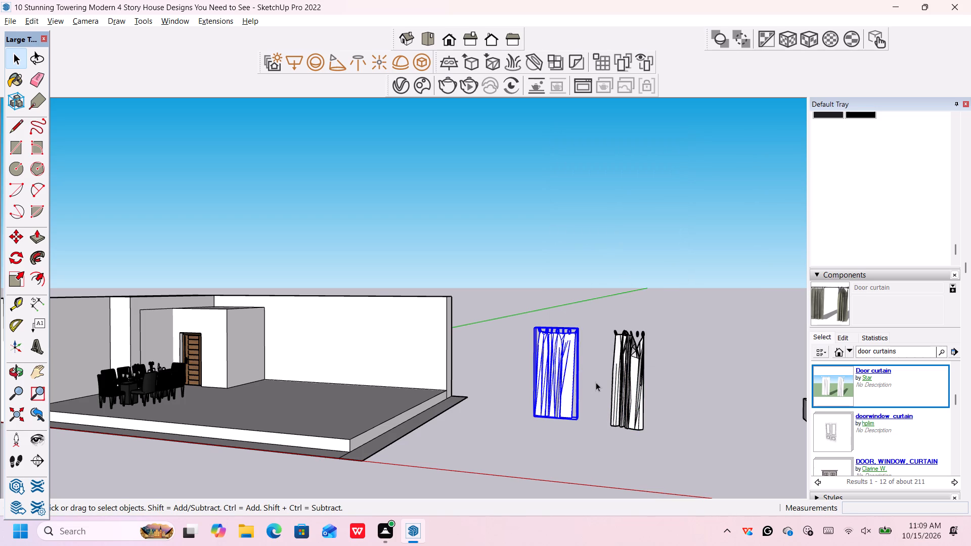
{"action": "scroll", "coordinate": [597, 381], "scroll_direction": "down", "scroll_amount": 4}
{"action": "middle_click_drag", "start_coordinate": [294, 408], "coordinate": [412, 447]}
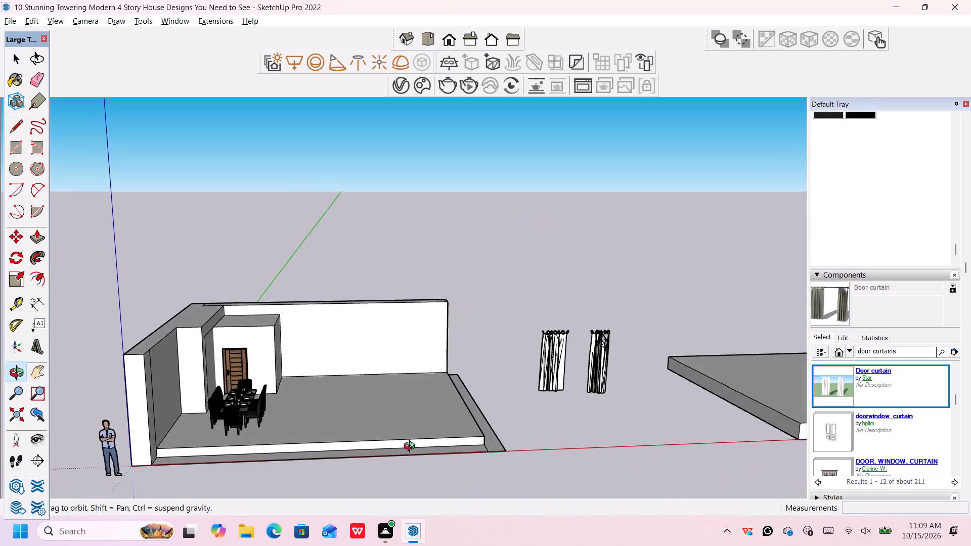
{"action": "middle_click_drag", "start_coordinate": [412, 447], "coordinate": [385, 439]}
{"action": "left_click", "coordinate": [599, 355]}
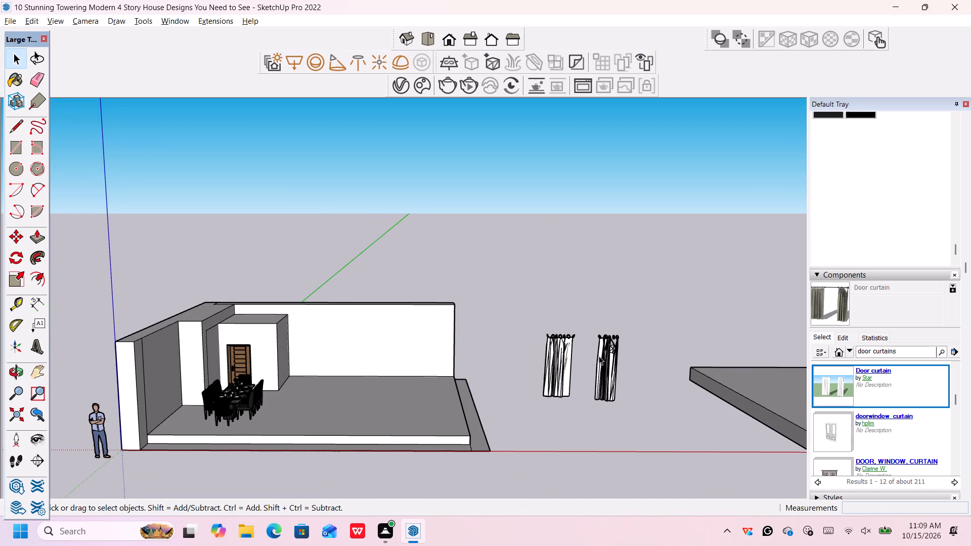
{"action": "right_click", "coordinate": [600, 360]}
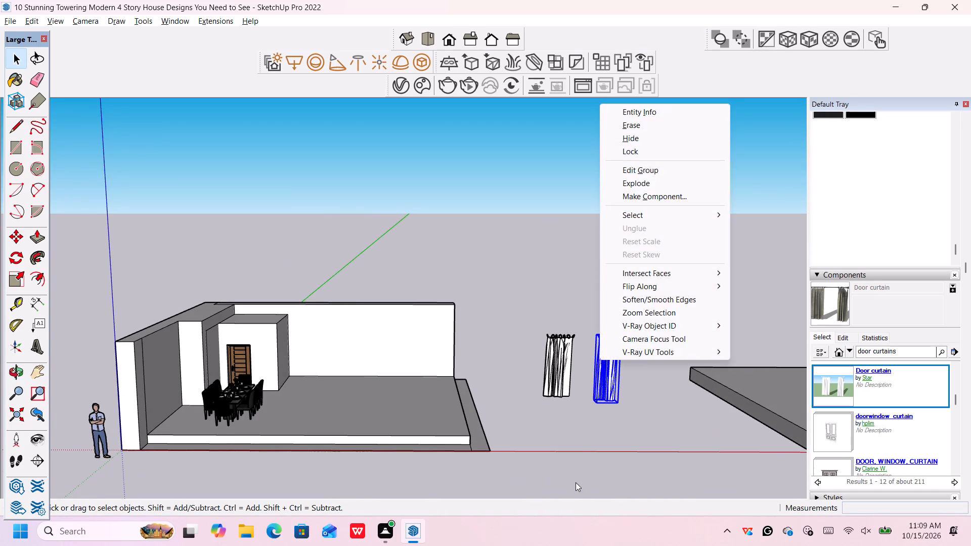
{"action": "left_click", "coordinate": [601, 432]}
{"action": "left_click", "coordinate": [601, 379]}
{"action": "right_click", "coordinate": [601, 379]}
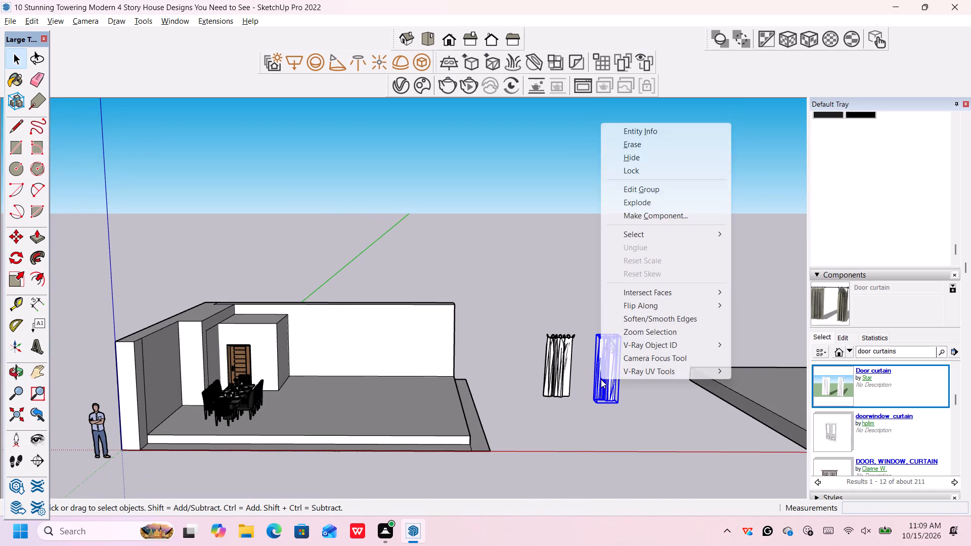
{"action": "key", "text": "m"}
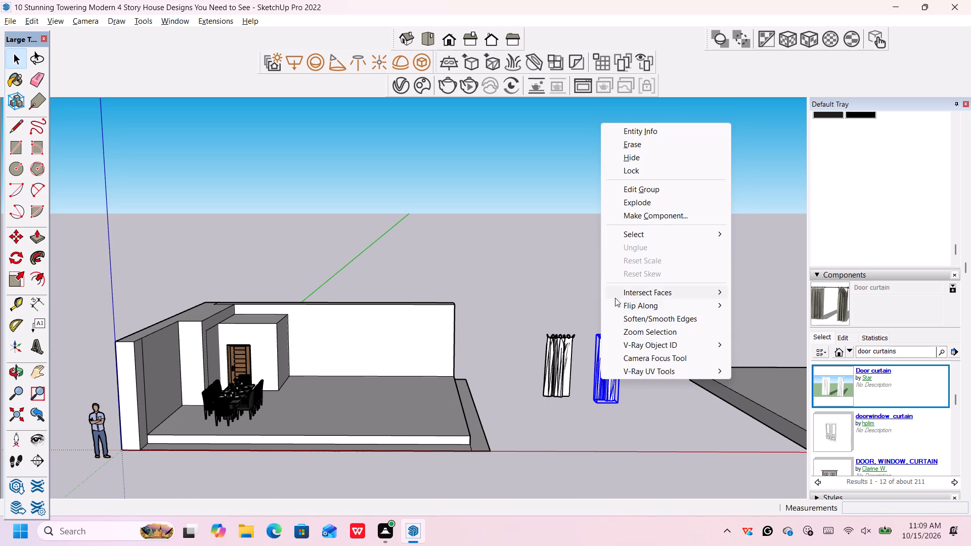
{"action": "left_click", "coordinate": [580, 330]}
Copy the grouped curtain panel farther from the room onto the dining room floor, at the side wall's inner front corner.
{"action": "left_click", "coordinate": [600, 384]}
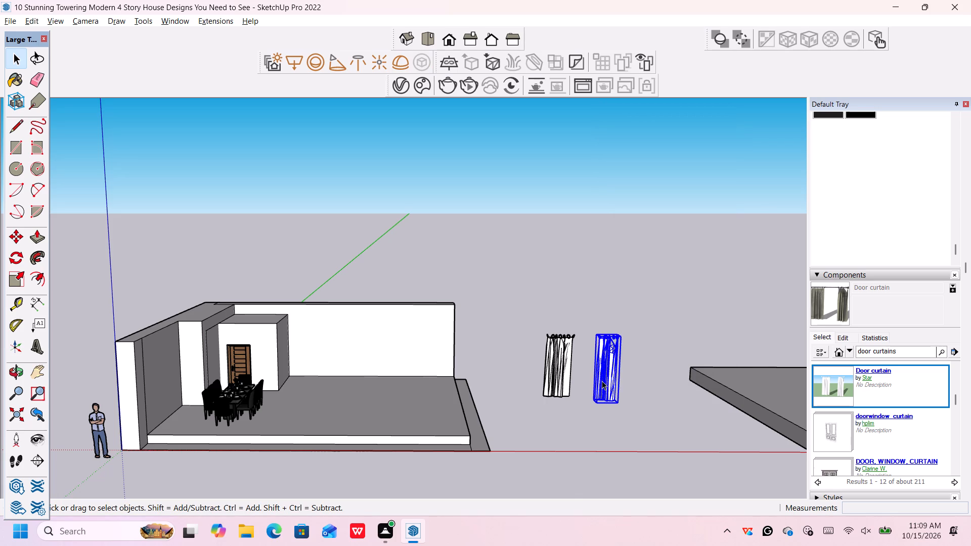
{"action": "key", "text": "m"}
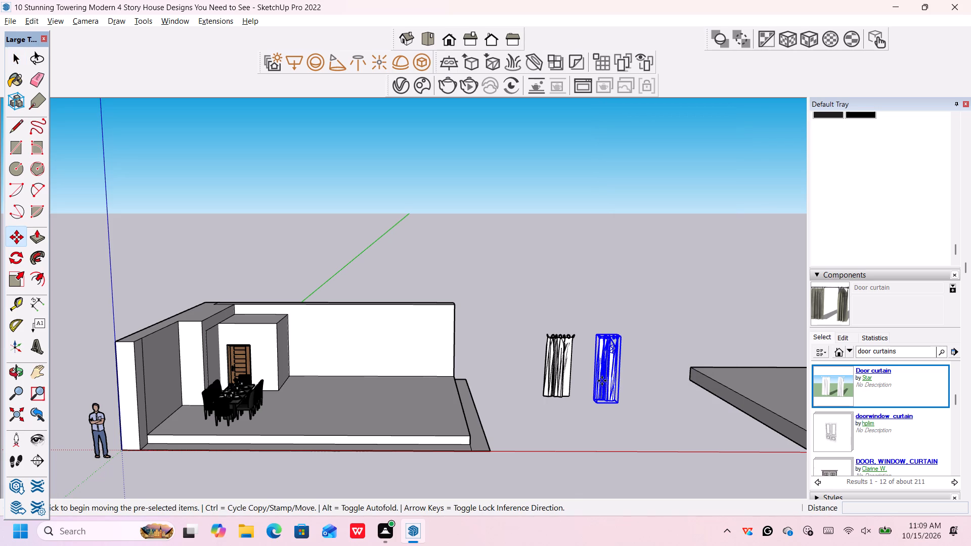
{"action": "left_click", "coordinate": [596, 403]}
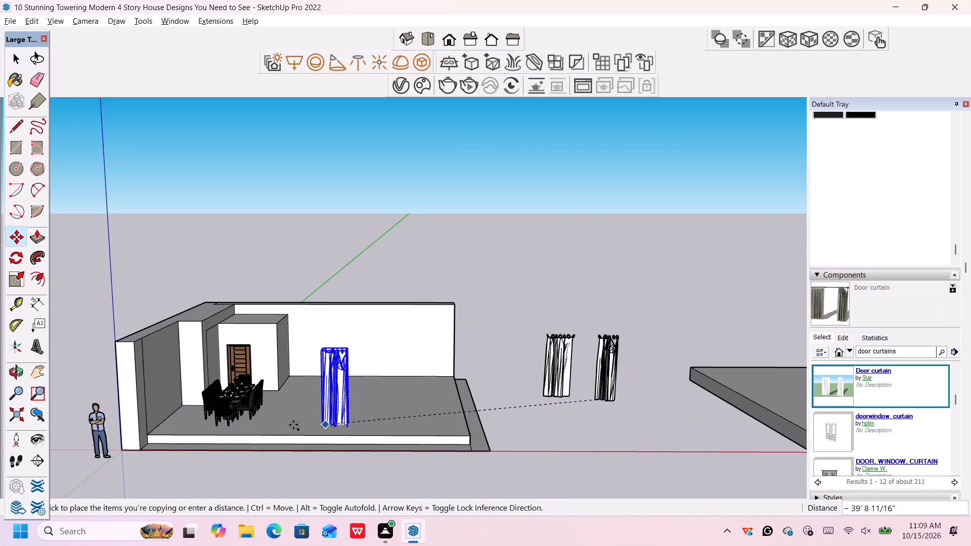
{"action": "scroll", "coordinate": [145, 433], "scroll_direction": "up", "scroll_amount": 4}
{"action": "middle_click_drag", "start_coordinate": [164, 429], "coordinate": [100, 444]}
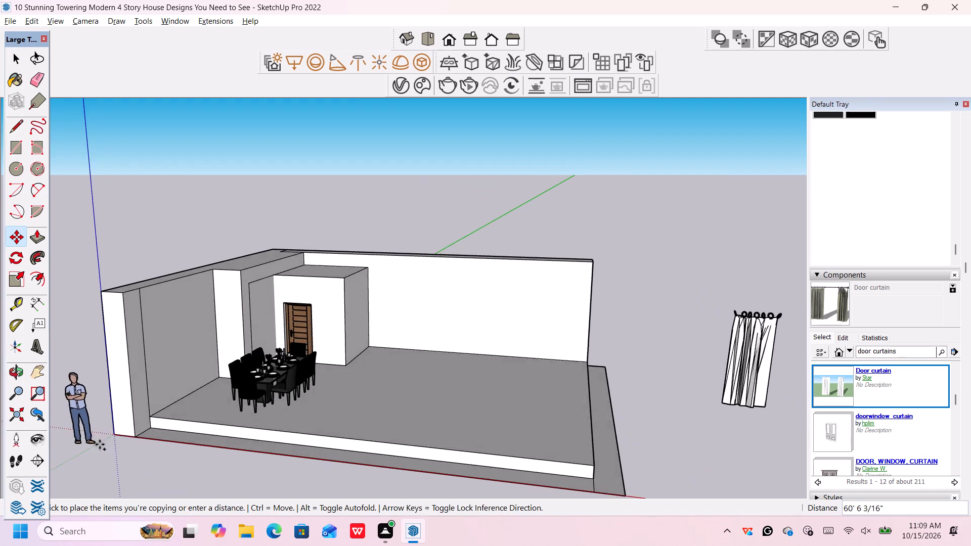
{"action": "scroll", "coordinate": [107, 439], "scroll_direction": "up", "scroll_amount": 4}
{"action": "scroll", "coordinate": [159, 407], "scroll_direction": "up", "scroll_amount": 4}
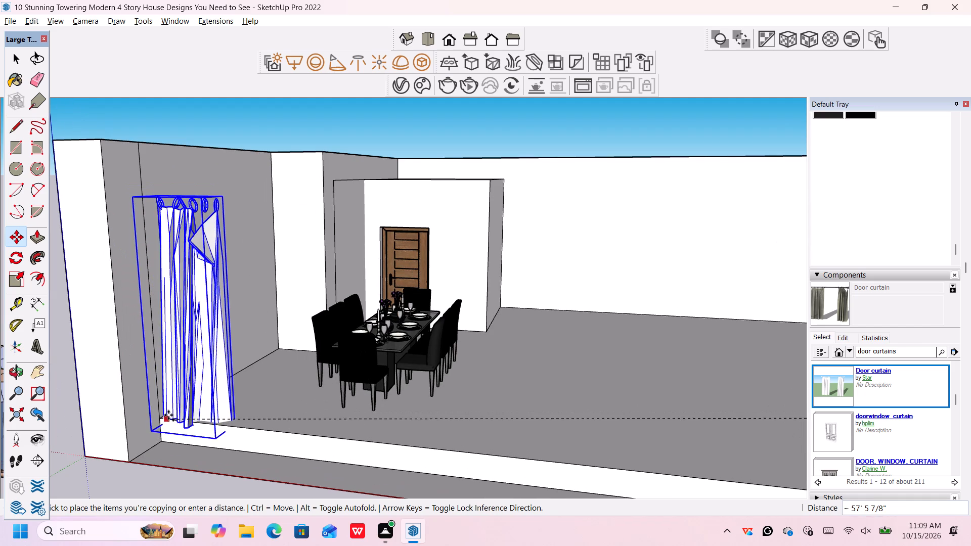
{"action": "scroll", "coordinate": [168, 414], "scroll_direction": "up", "scroll_amount": 1}
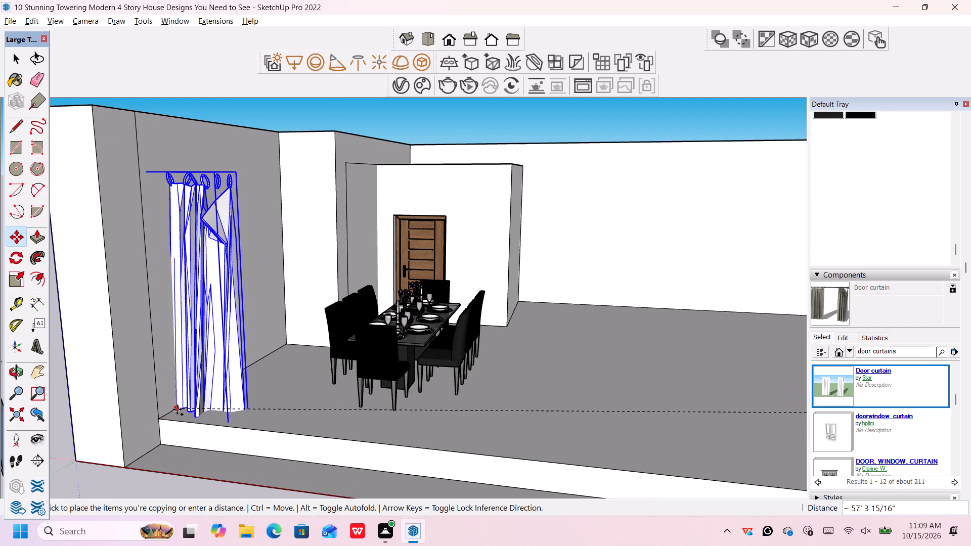
{"action": "left_click", "coordinate": [177, 409]}
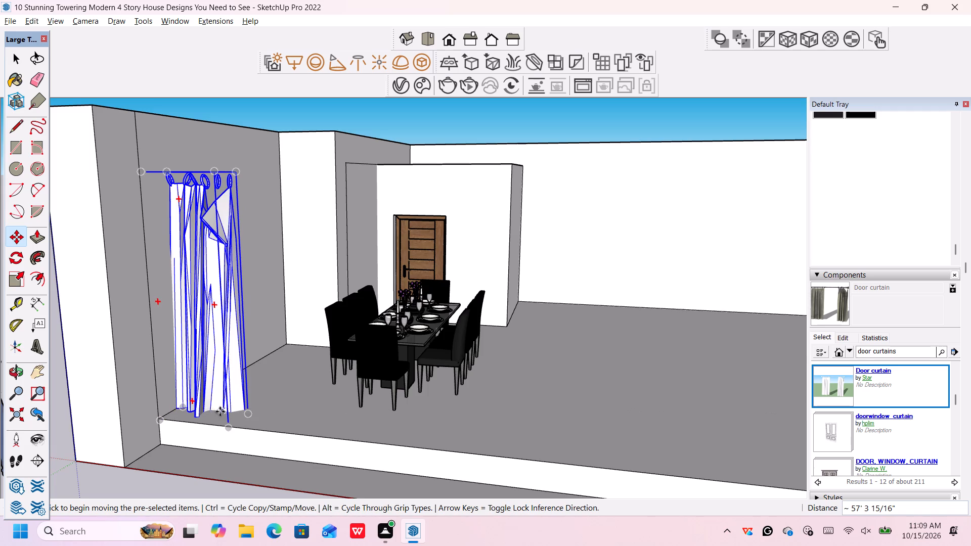
Raise the copied curtain panel about 10 9/16" above the floor along the dining room's side wall.
{"action": "scroll", "coordinate": [220, 412], "scroll_direction": "down", "scroll_amount": 11}
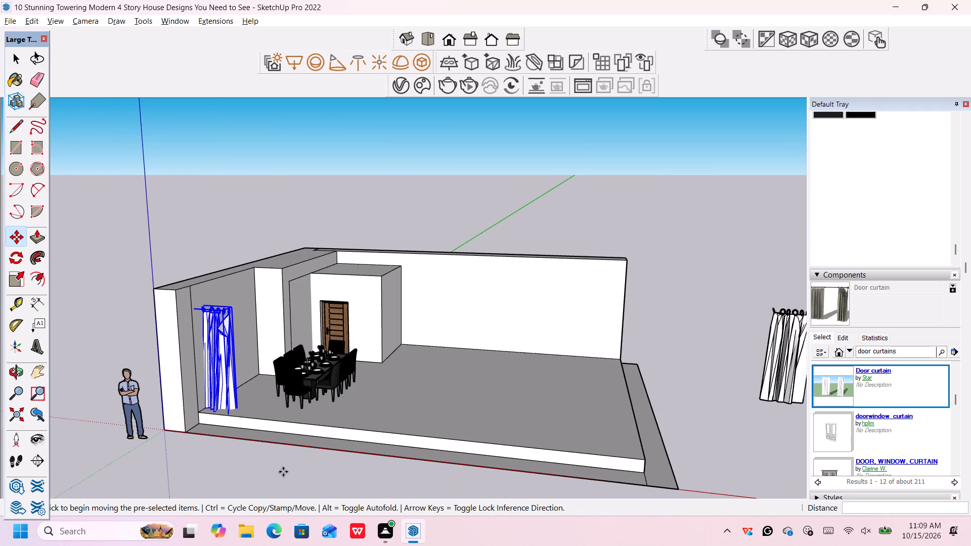
{"action": "middle_click_drag", "start_coordinate": [286, 473], "coordinate": [300, 465]}
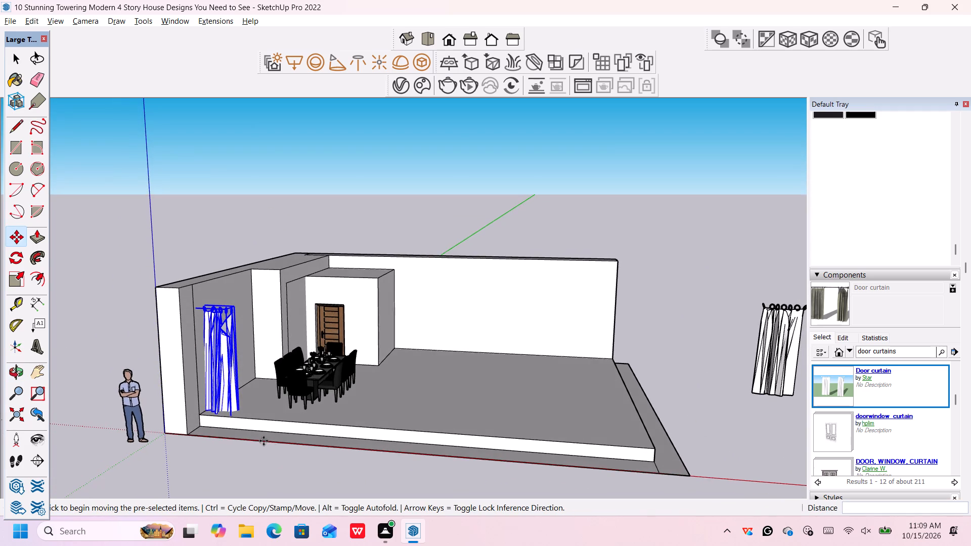
{"action": "scroll", "coordinate": [253, 428], "scroll_direction": "up", "scroll_amount": 4}
{"action": "middle_click_drag", "start_coordinate": [226, 386], "coordinate": [234, 416]}
{"action": "middle_click", "coordinate": [234, 417]}
{"action": "scroll", "coordinate": [233, 413], "scroll_direction": "up", "scroll_amount": 1}
{"action": "scroll", "coordinate": [217, 337], "scroll_direction": "up", "scroll_amount": 4}
{"action": "scroll", "coordinate": [142, 219], "scroll_direction": "up", "scroll_amount": 4}
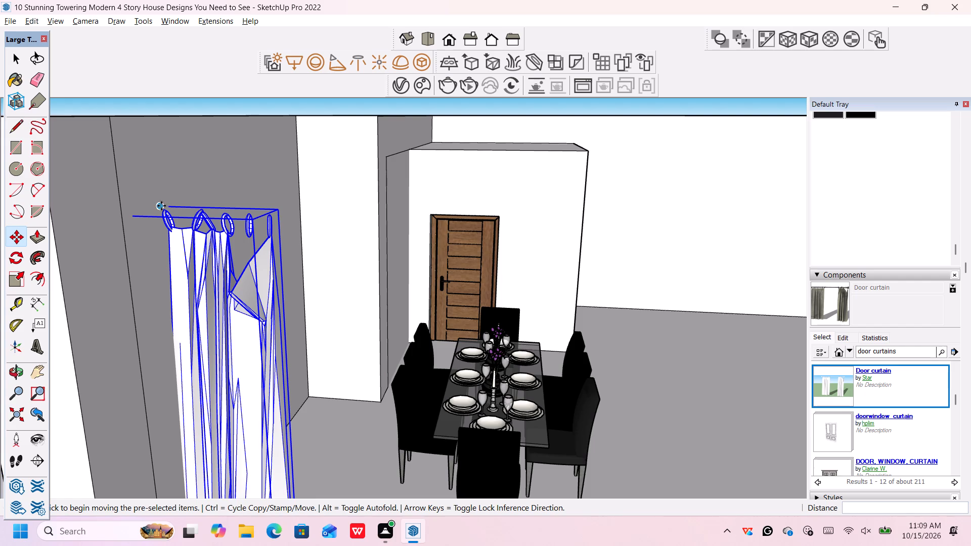
{"action": "left_click", "coordinate": [161, 206]}
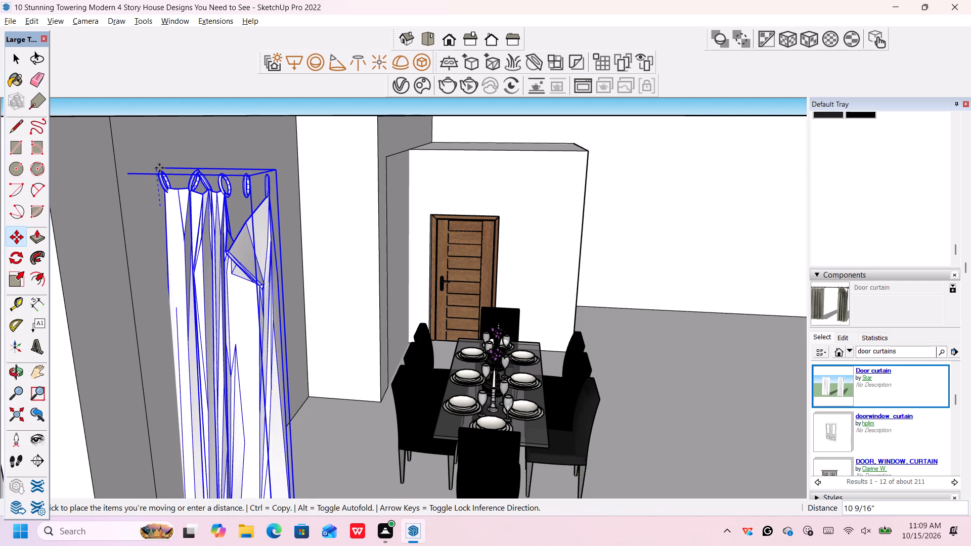
{"action": "left_click", "coordinate": [159, 168]}
Examine the raised curtain's placement beside the dining set and side wall from several angles.
{"action": "scroll", "coordinate": [183, 185], "scroll_direction": "down", "scroll_amount": 14}
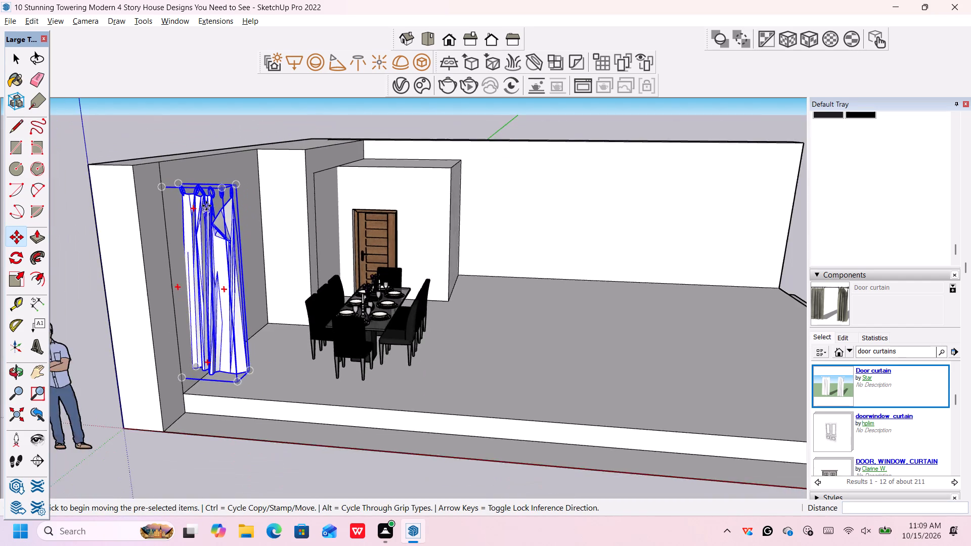
{"action": "scroll", "coordinate": [206, 207], "scroll_direction": "down", "scroll_amount": 4}
{"action": "scroll", "coordinate": [222, 376], "scroll_direction": "up", "scroll_amount": 3}
{"action": "middle_click_drag", "start_coordinate": [220, 380], "coordinate": [279, 376]}
{"action": "scroll", "coordinate": [279, 377], "scroll_direction": "down", "scroll_amount": 4}
{"action": "middle_click_drag", "start_coordinate": [273, 397], "coordinate": [265, 373]}
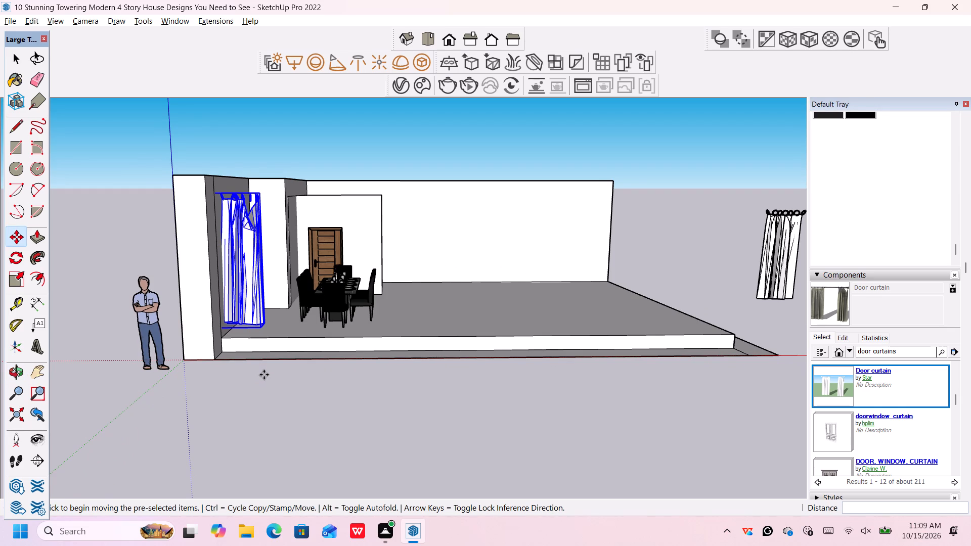
{"action": "scroll", "coordinate": [268, 361], "scroll_direction": "down", "scroll_amount": 2}
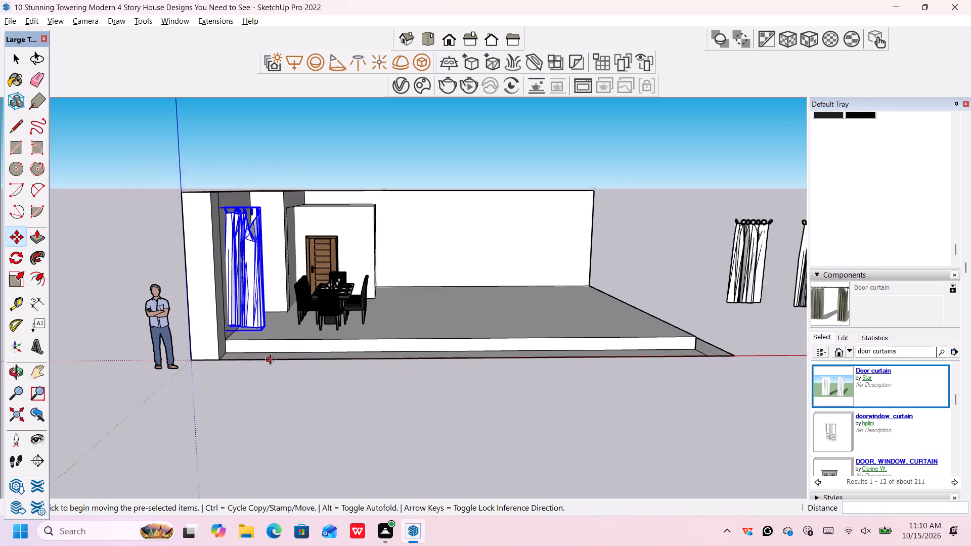
{"action": "scroll", "coordinate": [270, 359], "scroll_direction": "down", "scroll_amount": 1}
{"action": "middle_click_drag", "start_coordinate": [349, 397], "coordinate": [307, 419]}
{"action": "middle_click", "coordinate": [307, 419]}
{"action": "scroll", "coordinate": [331, 388], "scroll_direction": "up", "scroll_amount": 1}
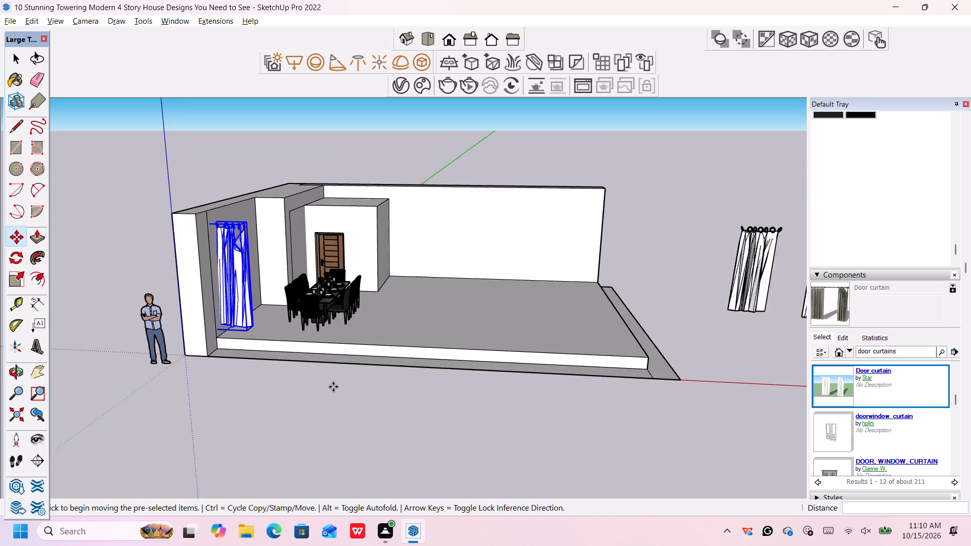
{"action": "scroll", "coordinate": [333, 387], "scroll_direction": "up", "scroll_amount": 1}
{"action": "middle_click_drag", "start_coordinate": [333, 388], "coordinate": [342, 423]}
{"action": "scroll", "coordinate": [345, 406], "scroll_direction": "up", "scroll_amount": 1}
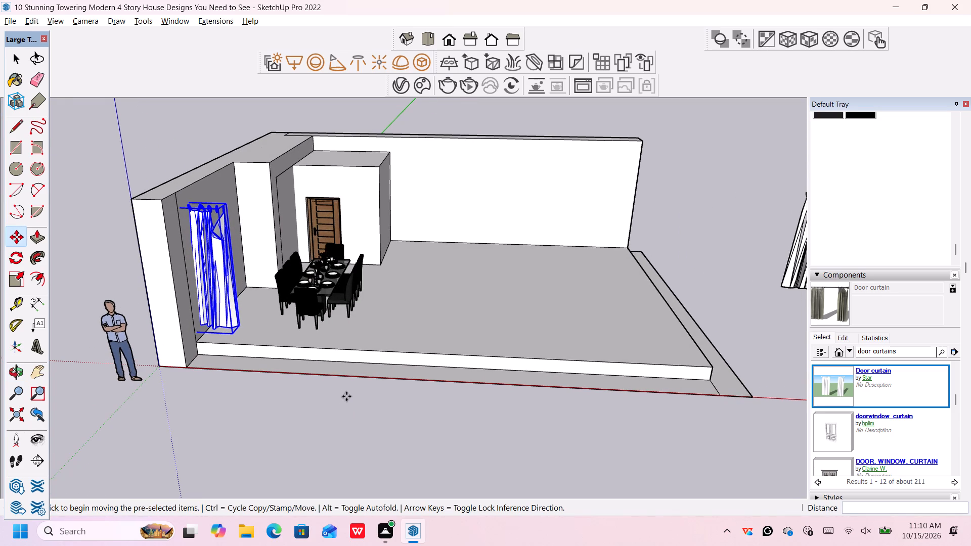
{"action": "scroll", "coordinate": [350, 397], "scroll_direction": "up", "scroll_amount": 1}
{"action": "scroll", "coordinate": [350, 397], "scroll_direction": "down", "scroll_amount": 1}
{"action": "scroll", "coordinate": [344, 398], "scroll_direction": "up", "scroll_amount": 1}
{"action": "middle_click_drag", "start_coordinate": [341, 397], "coordinate": [361, 420]}
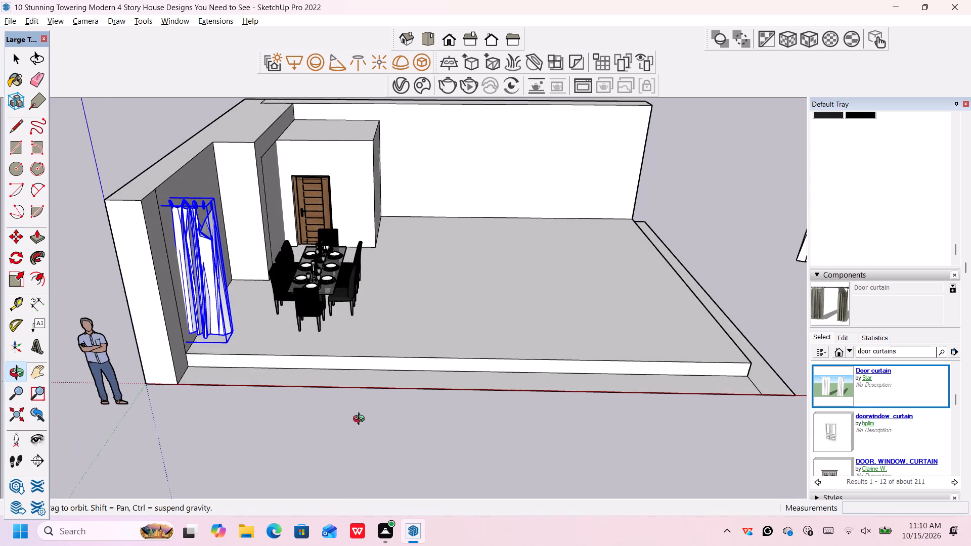
{"action": "middle_click_drag", "start_coordinate": [361, 420], "coordinate": [361, 419]}
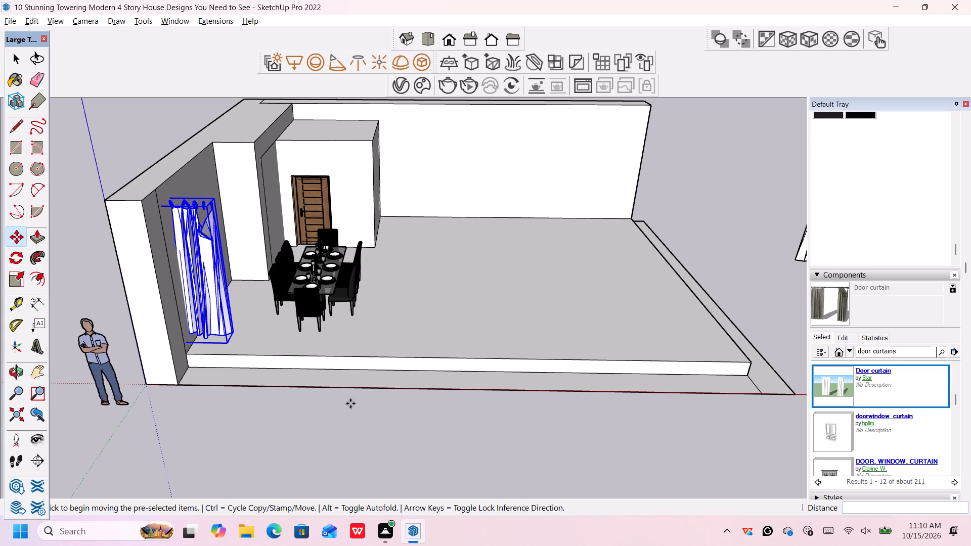
{"action": "scroll", "coordinate": [367, 392], "scroll_direction": "down", "scroll_amount": 2}
{"action": "middle_click_drag", "start_coordinate": [379, 419], "coordinate": [350, 417]}
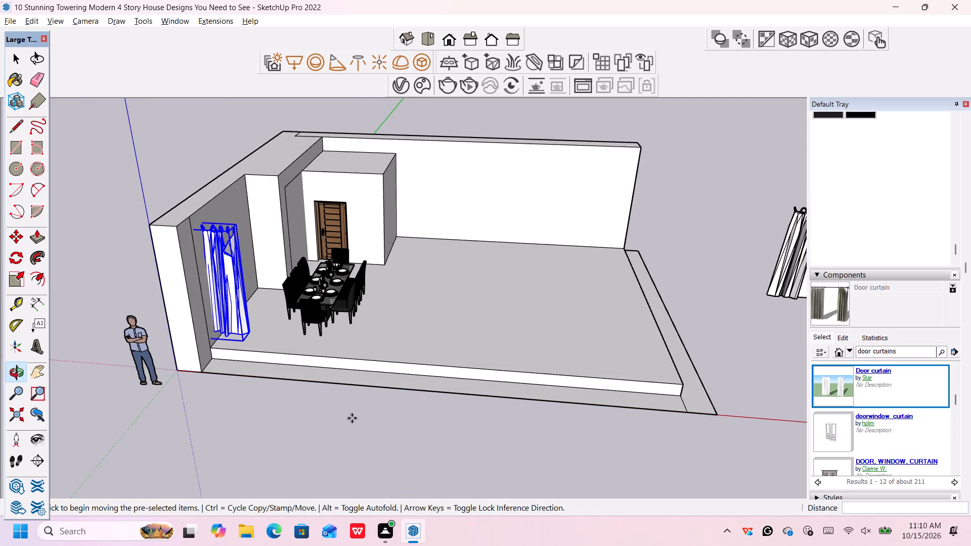
{"action": "key", "text": "space"}
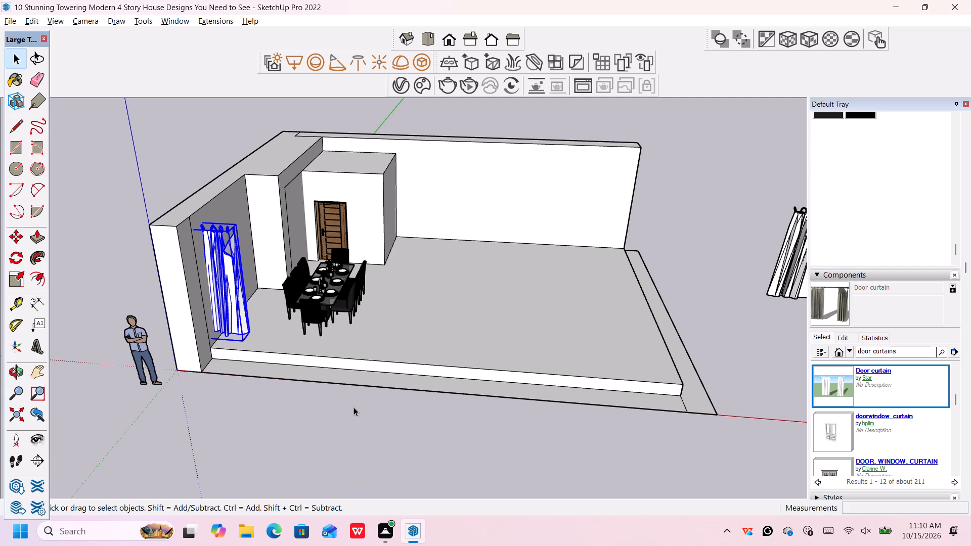
{"action": "scroll", "coordinate": [271, 393], "scroll_direction": "up", "scroll_amount": 1}
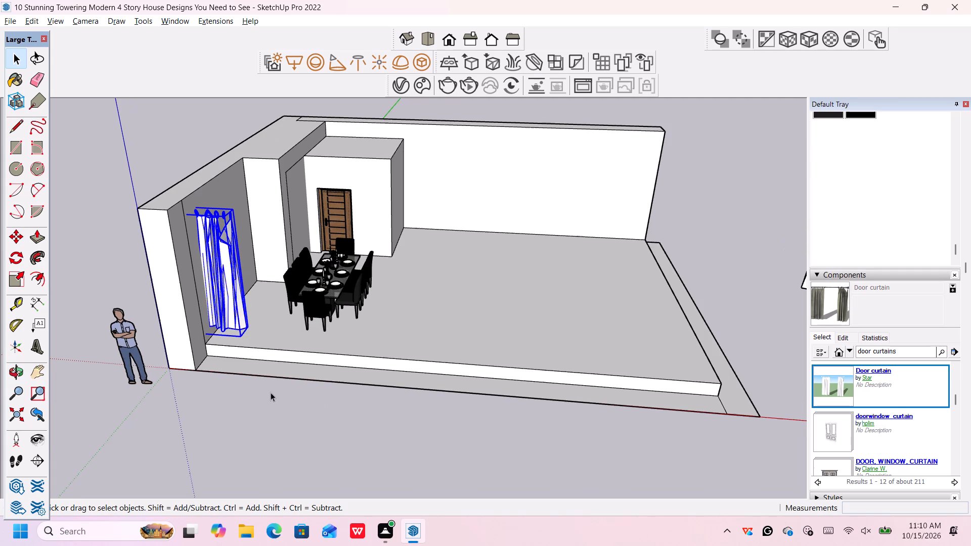
{"action": "scroll", "coordinate": [423, 382], "scroll_direction": "down", "scroll_amount": 1}
{"action": "middle_click_drag", "start_coordinate": [442, 405], "coordinate": [433, 399]}
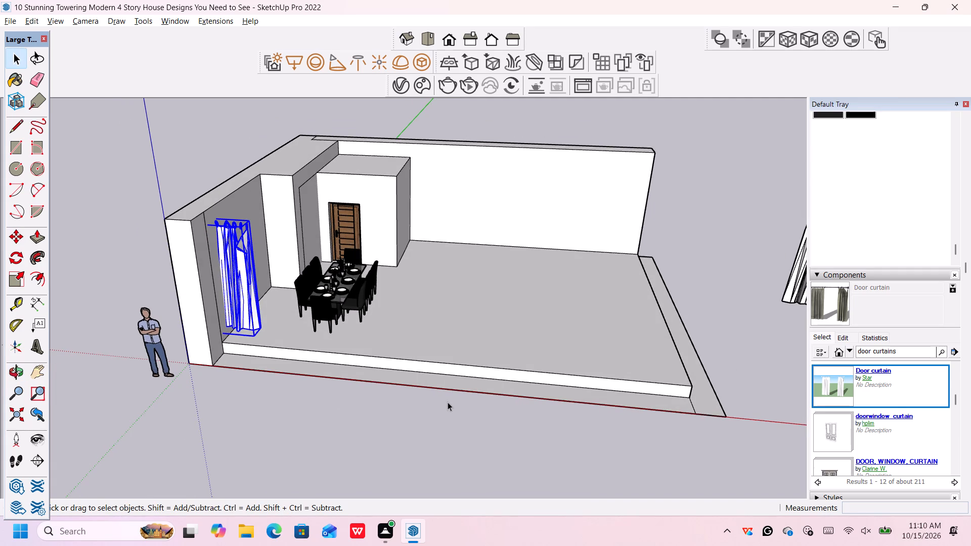
Copy the entire loose slab beside the house onto the wall tops as a ceiling, aligned at the outer front corner, and clear the selection.
{"action": "scroll", "coordinate": [449, 401], "scroll_direction": "down", "scroll_amount": 10}
{"action": "scroll", "coordinate": [599, 444], "scroll_direction": "down", "scroll_amount": 6}
{"action": "scroll", "coordinate": [646, 417], "scroll_direction": "up", "scroll_amount": 1}
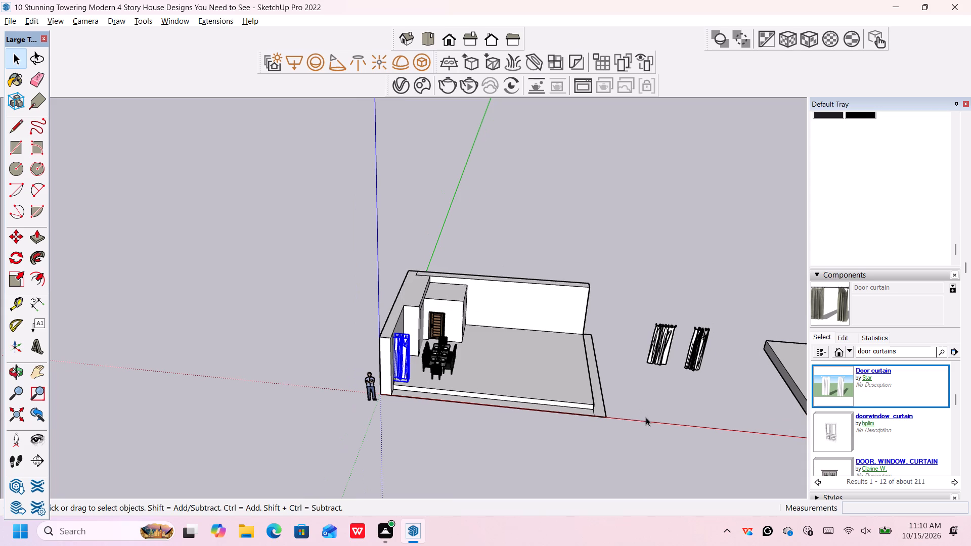
{"action": "middle_click_drag", "start_coordinate": [646, 417], "coordinate": [415, 371]}
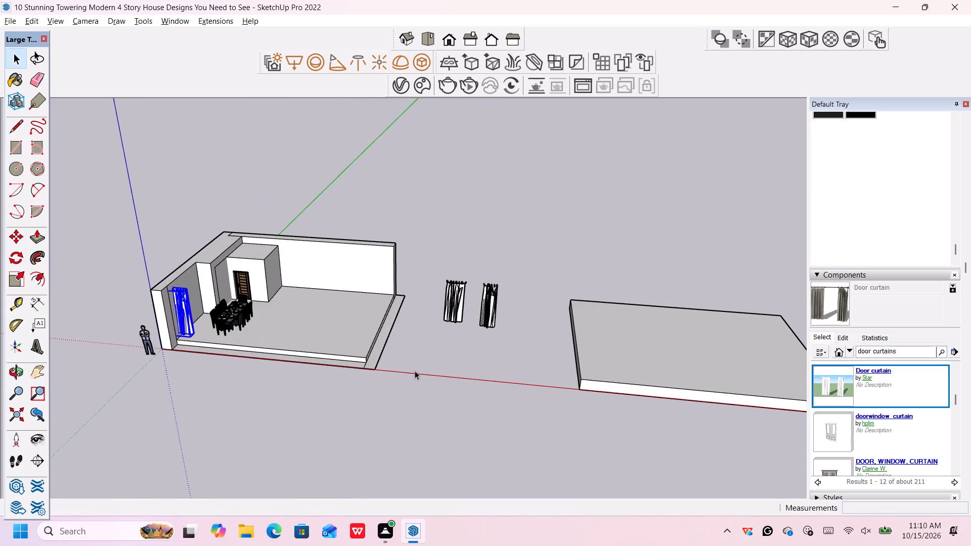
{"action": "double_click", "coordinate": [602, 367]}
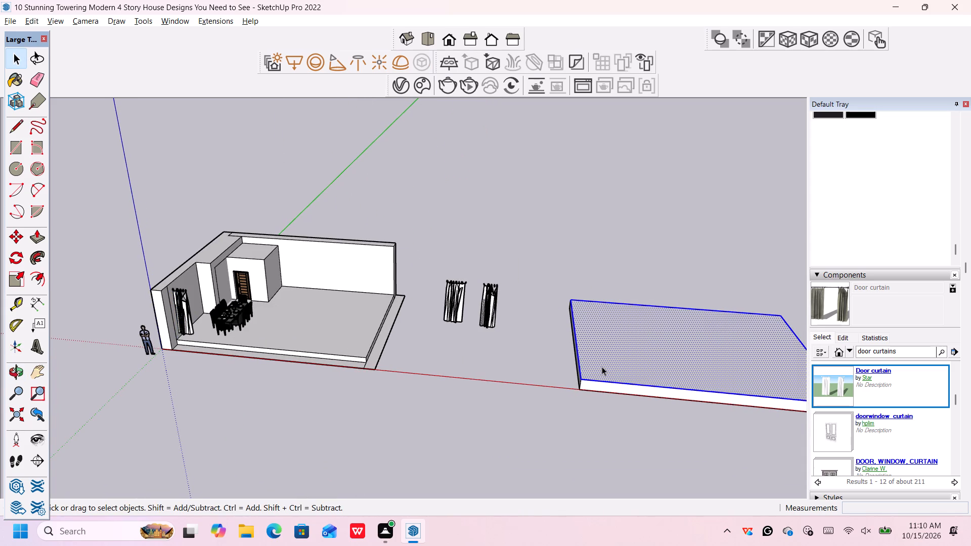
{"action": "left_click", "coordinate": [602, 367]}
{"action": "double_click", "coordinate": [602, 367]}
{"action": "left_click", "coordinate": [602, 367]}
{"action": "key", "text": "m"}
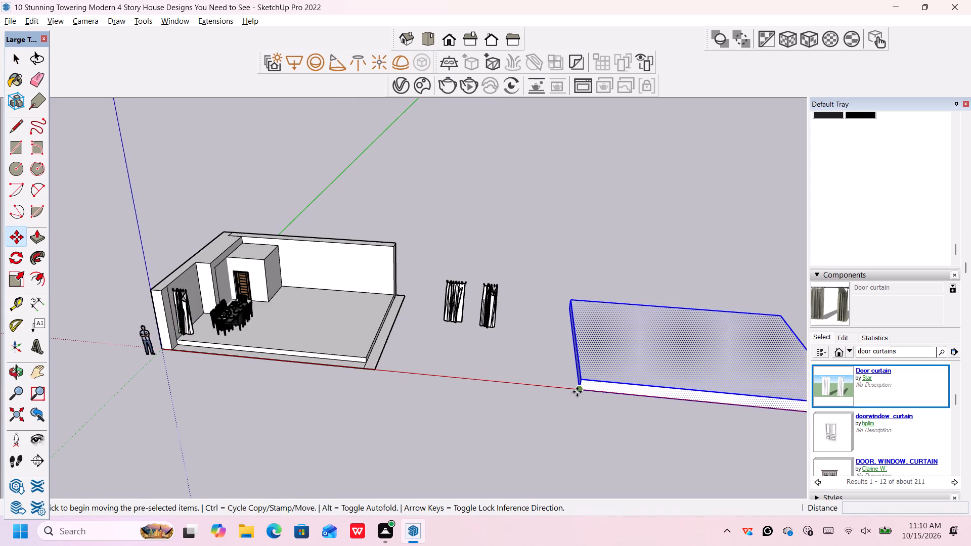
{"action": "left_click", "coordinate": [578, 388]}
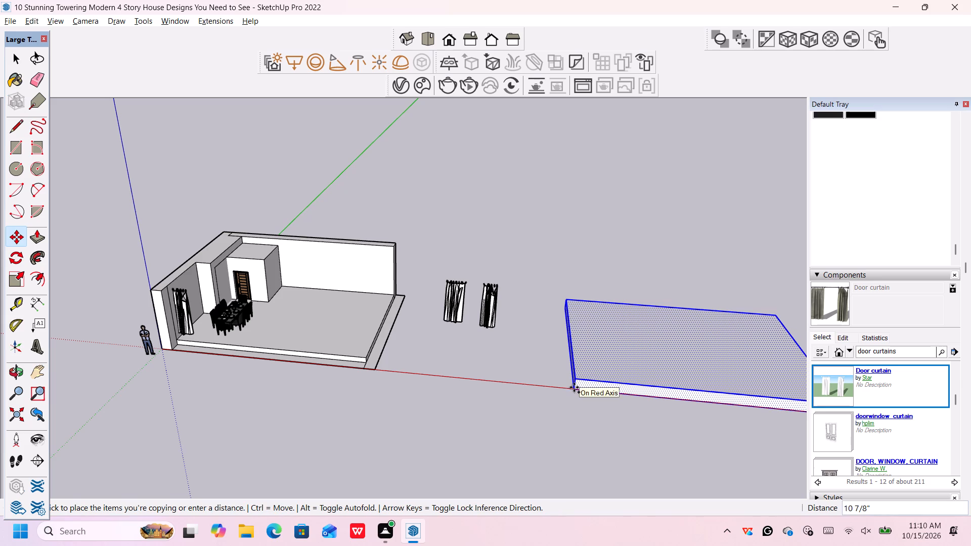
{"action": "left_click", "coordinate": [149, 292]}
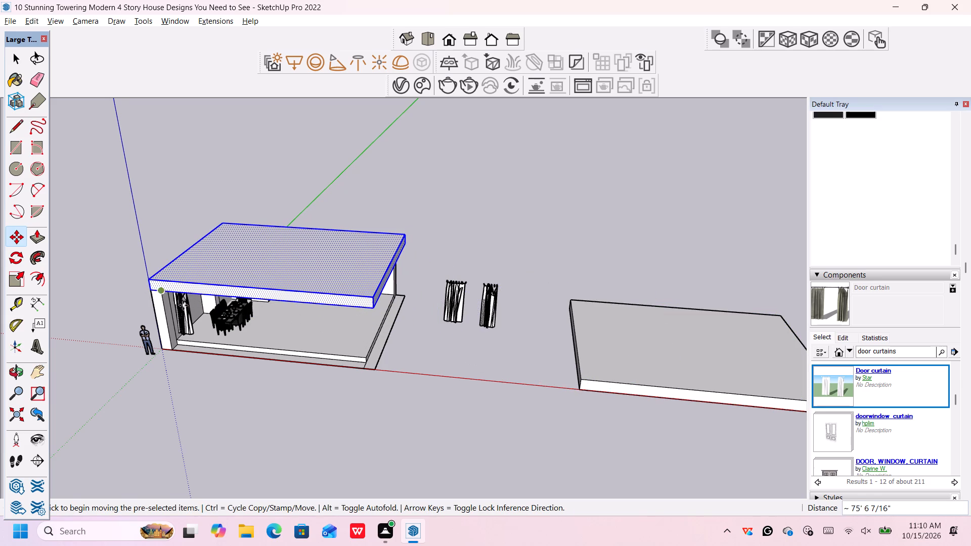
{"action": "scroll", "coordinate": [249, 376], "scroll_direction": "up", "scroll_amount": 3}
{"action": "middle_click_drag", "start_coordinate": [266, 412], "coordinate": [327, 265]}
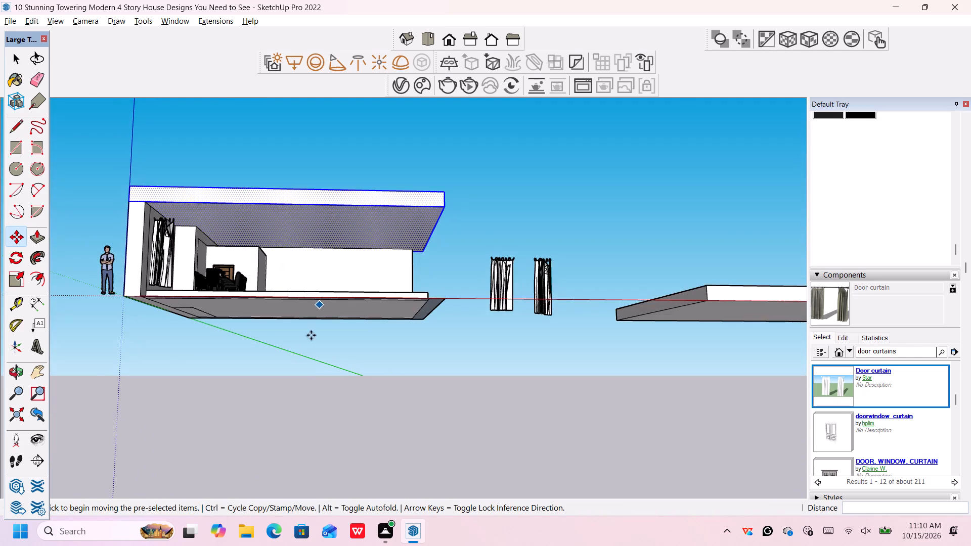
{"action": "scroll", "coordinate": [303, 346], "scroll_direction": "up", "scroll_amount": 1}
{"action": "middle_click_drag", "start_coordinate": [292, 341], "coordinate": [288, 358]}
{"action": "scroll", "coordinate": [292, 341], "scroll_direction": "down", "scroll_amount": 1}
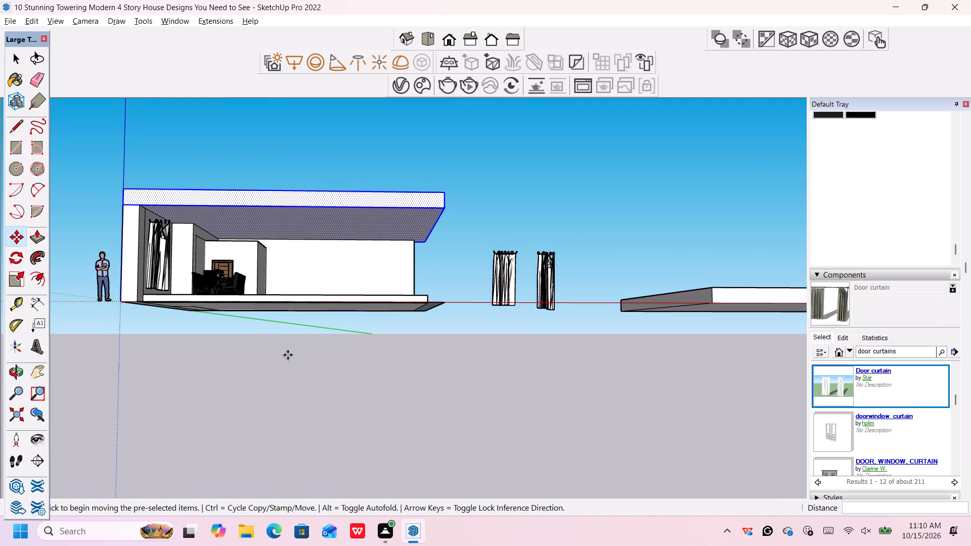
{"action": "key", "text": "space"}
{"action": "scroll", "coordinate": [257, 311], "scroll_direction": "up", "scroll_amount": 3}
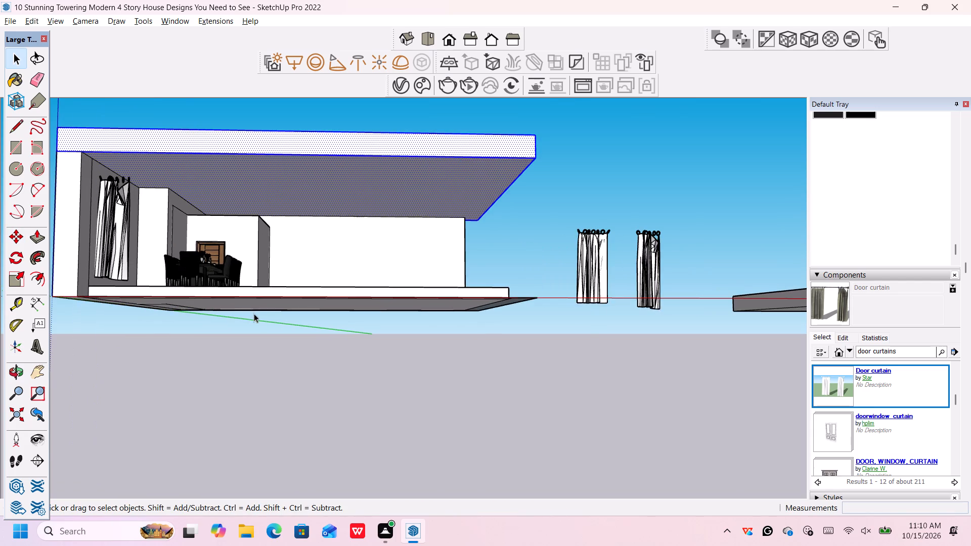
{"action": "middle_click_drag", "start_coordinate": [254, 314], "coordinate": [256, 327]}
{"action": "left_click", "coordinate": [251, 339]}
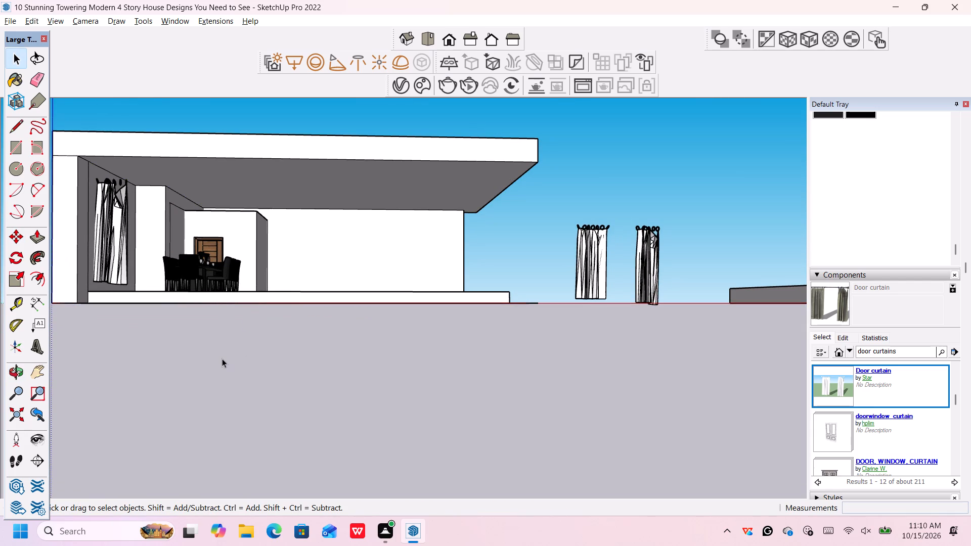
View the ceiling's underside and start the V-Ray IES Light tool.
{"action": "middle_click_drag", "start_coordinate": [222, 354], "coordinate": [222, 352]}
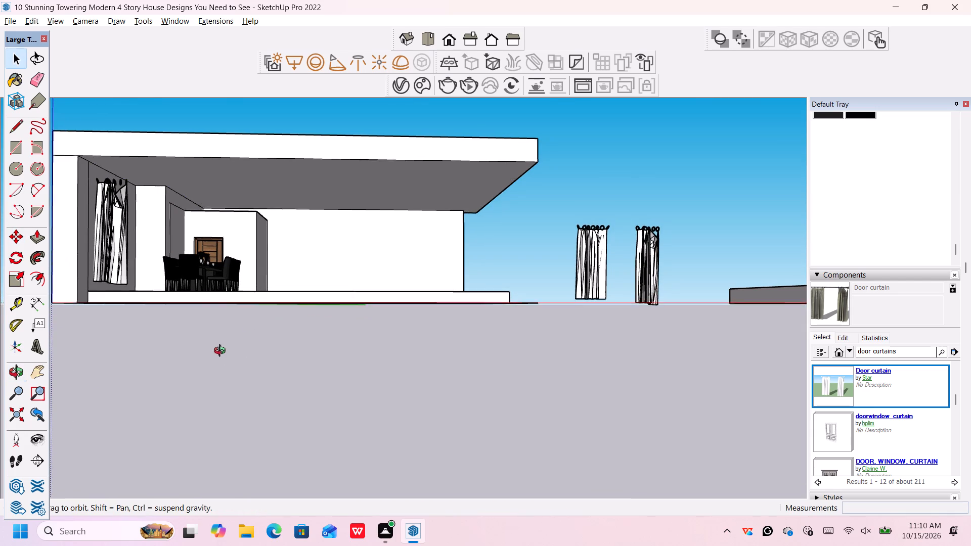
{"action": "middle_click_drag", "start_coordinate": [222, 352], "coordinate": [246, 333]}
{"action": "middle_click", "coordinate": [246, 333]}
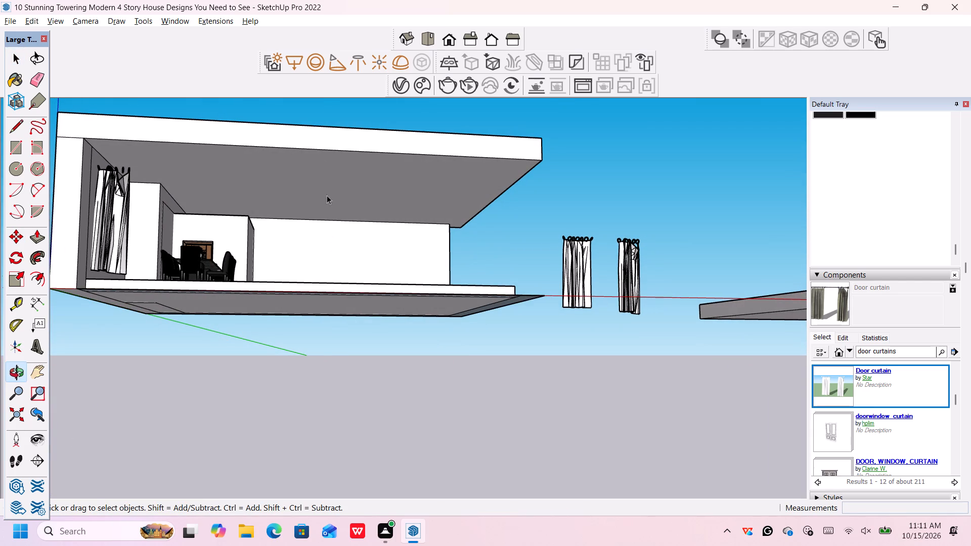
{"action": "left_click", "coordinate": [356, 57]}
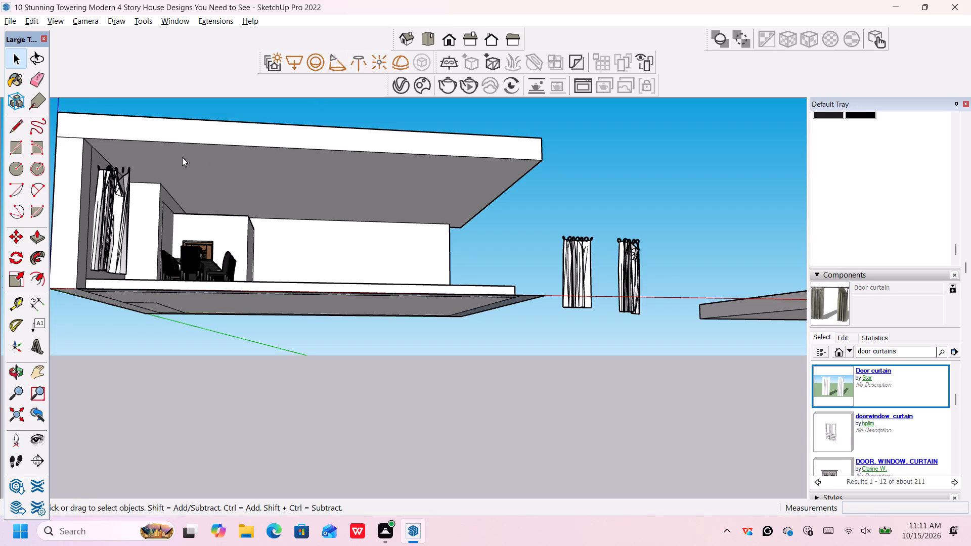
{"action": "left_click", "coordinate": [357, 57]}
{"action": "left_click", "coordinate": [359, 60]}
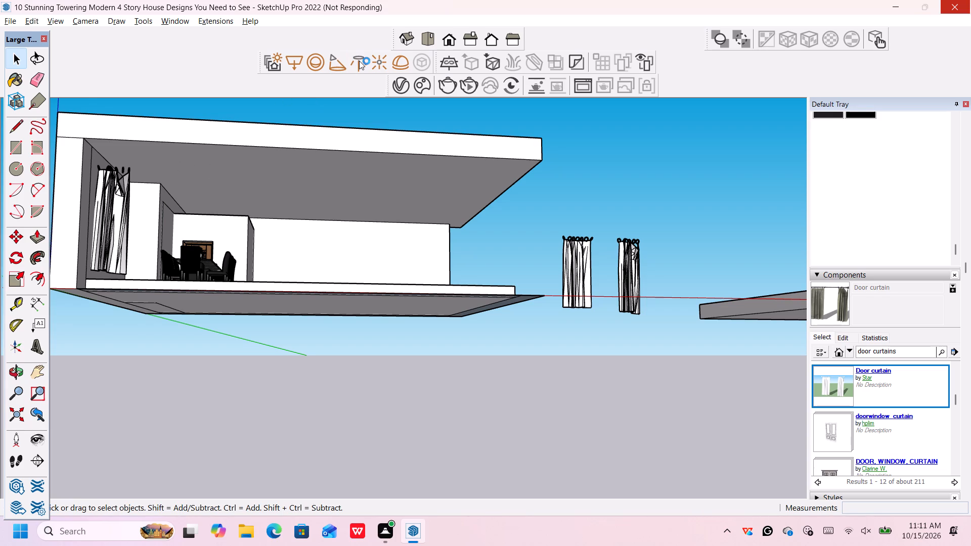
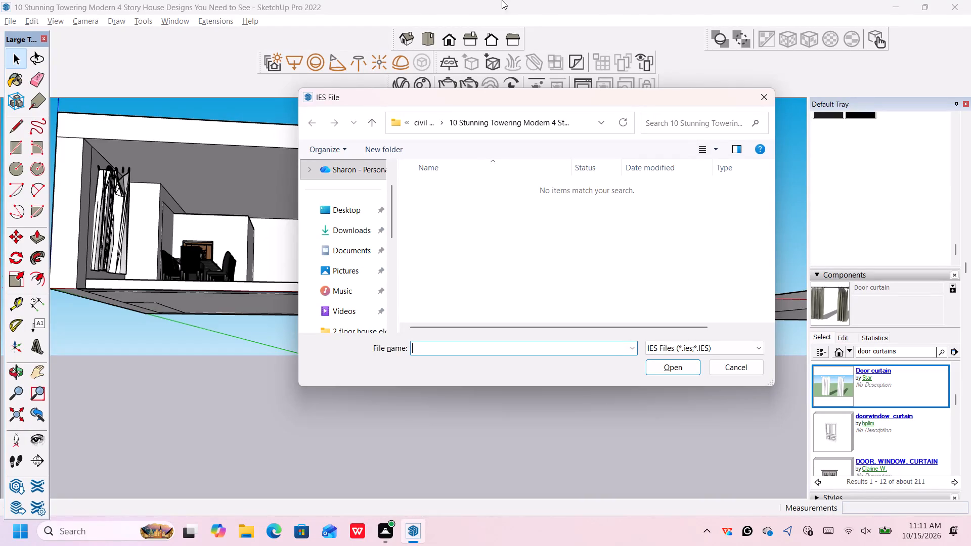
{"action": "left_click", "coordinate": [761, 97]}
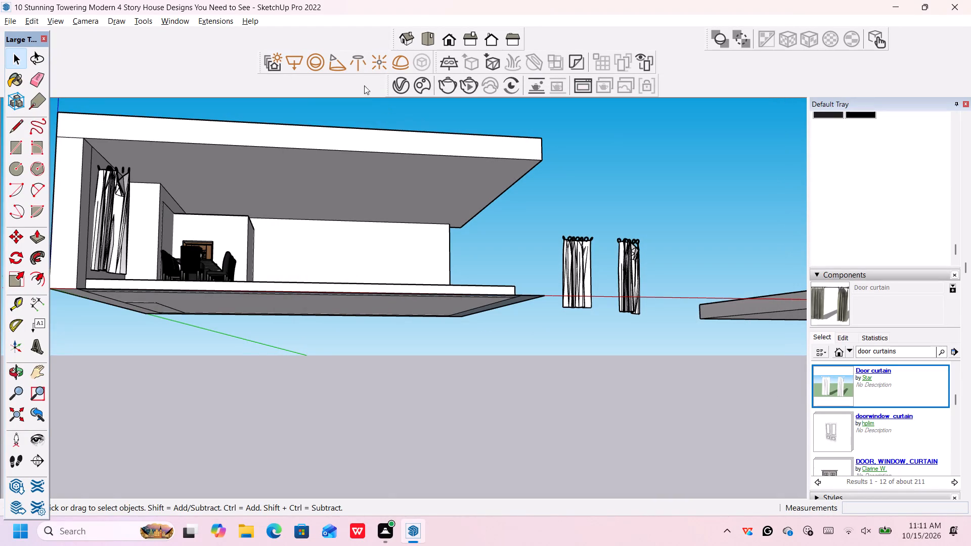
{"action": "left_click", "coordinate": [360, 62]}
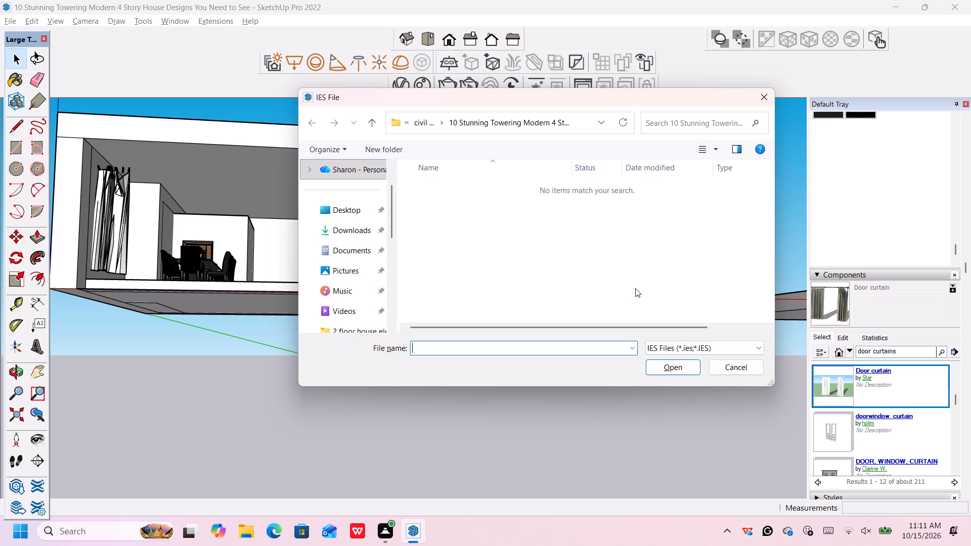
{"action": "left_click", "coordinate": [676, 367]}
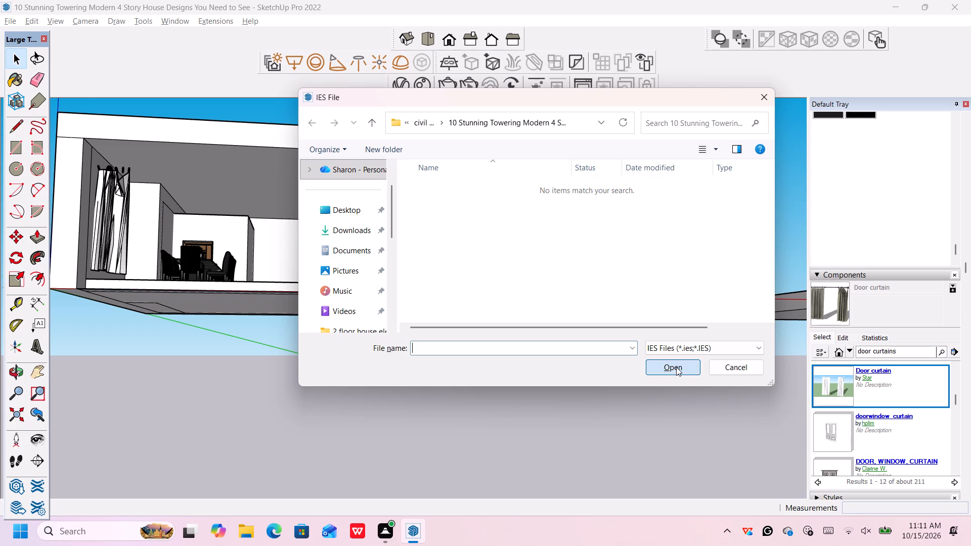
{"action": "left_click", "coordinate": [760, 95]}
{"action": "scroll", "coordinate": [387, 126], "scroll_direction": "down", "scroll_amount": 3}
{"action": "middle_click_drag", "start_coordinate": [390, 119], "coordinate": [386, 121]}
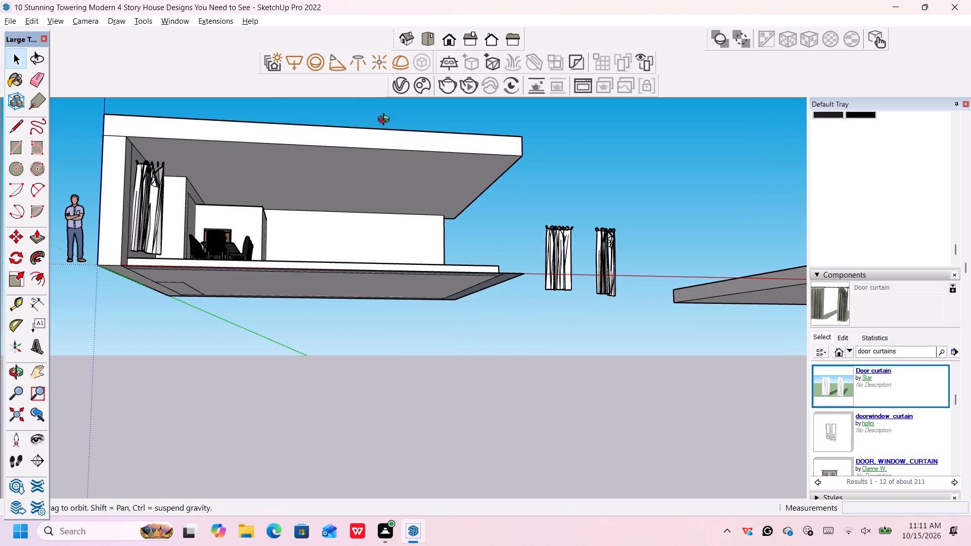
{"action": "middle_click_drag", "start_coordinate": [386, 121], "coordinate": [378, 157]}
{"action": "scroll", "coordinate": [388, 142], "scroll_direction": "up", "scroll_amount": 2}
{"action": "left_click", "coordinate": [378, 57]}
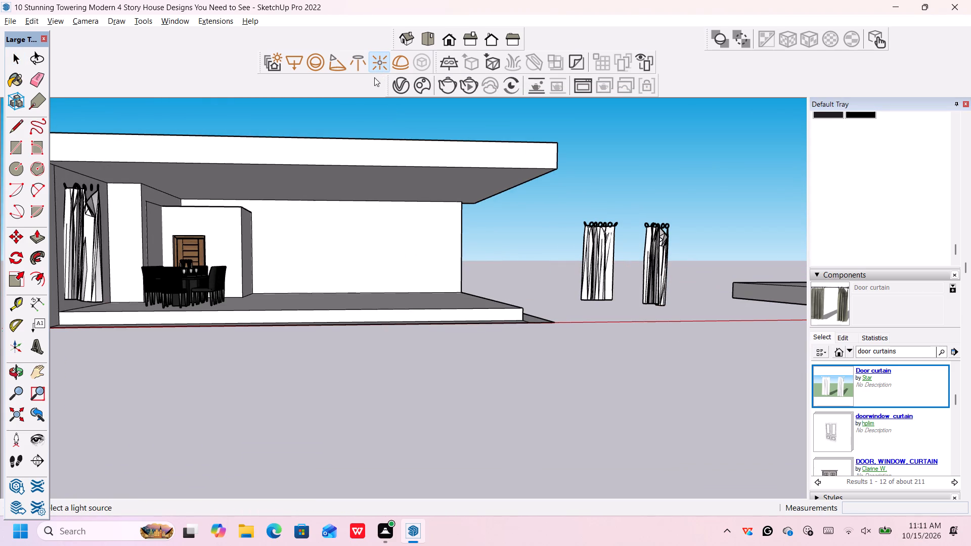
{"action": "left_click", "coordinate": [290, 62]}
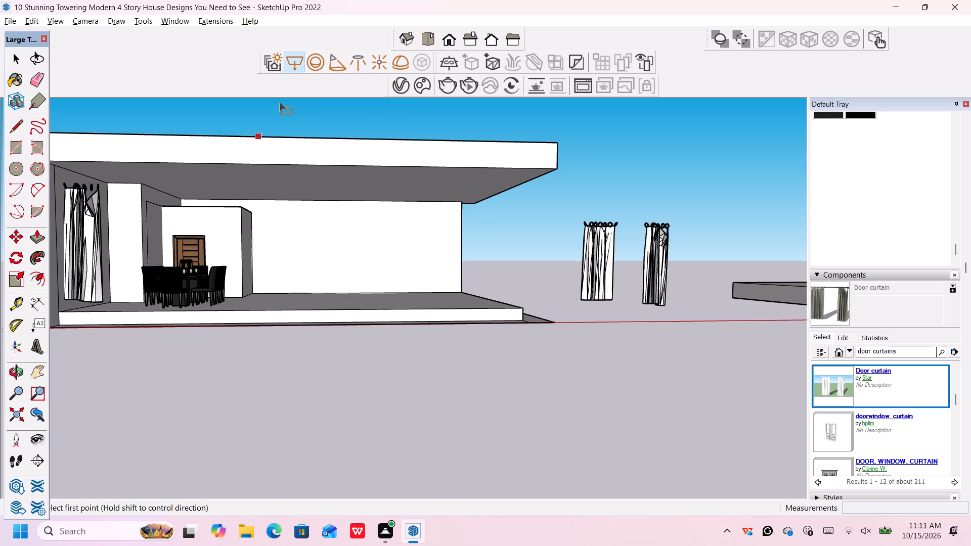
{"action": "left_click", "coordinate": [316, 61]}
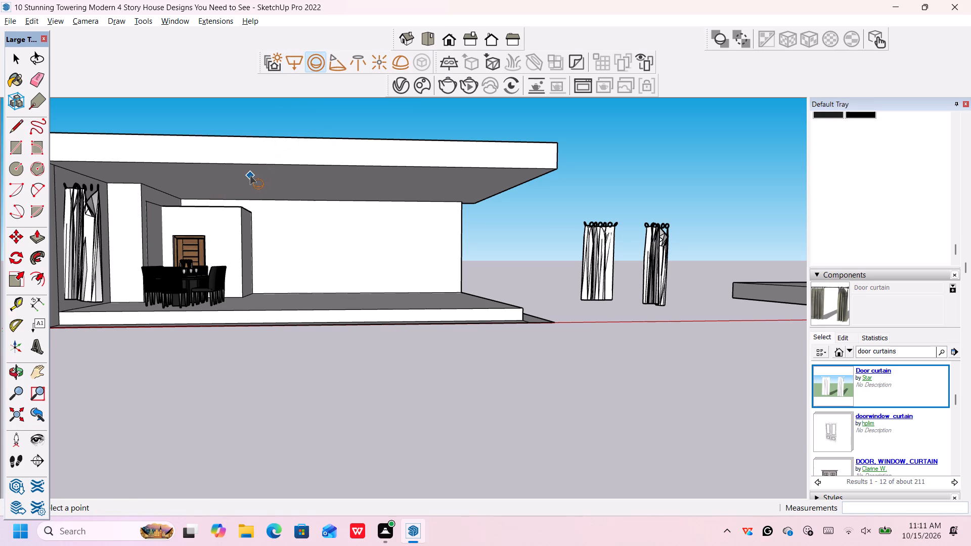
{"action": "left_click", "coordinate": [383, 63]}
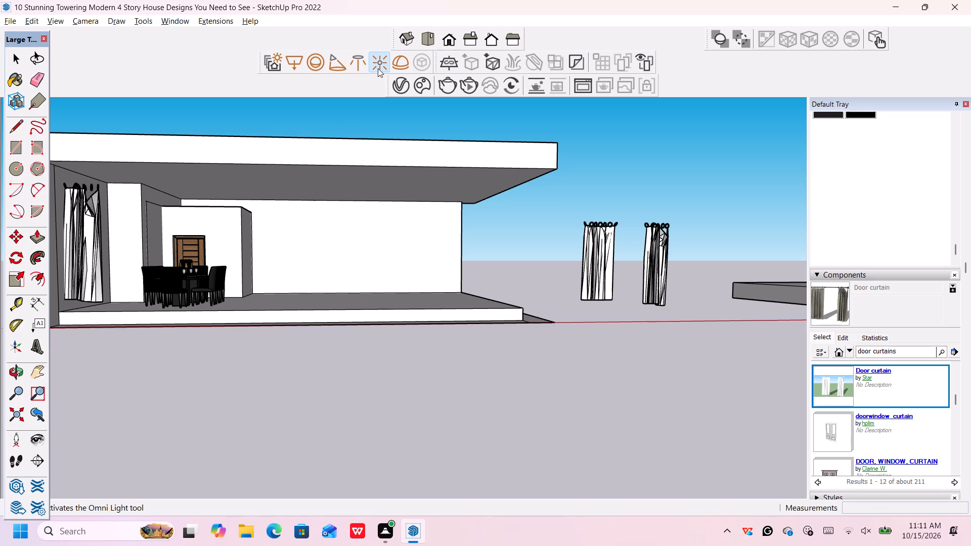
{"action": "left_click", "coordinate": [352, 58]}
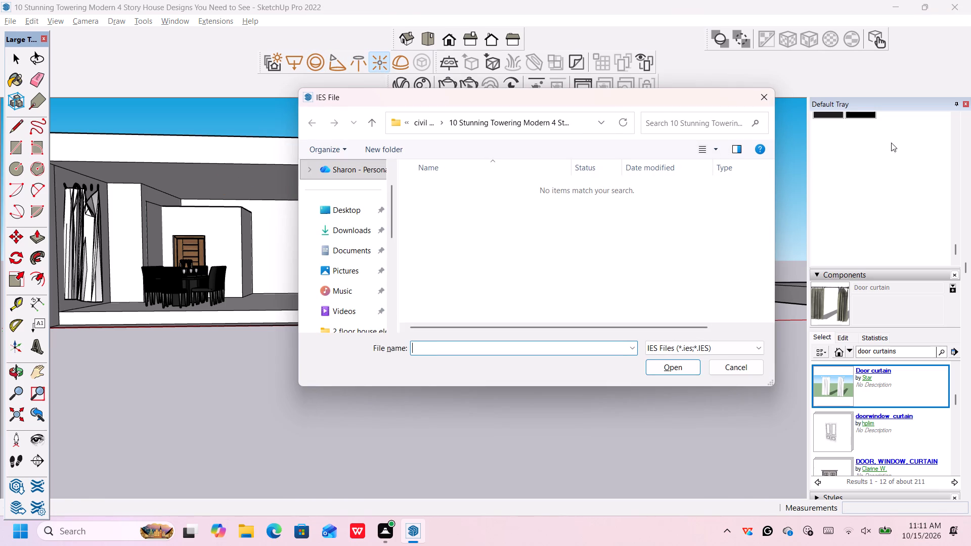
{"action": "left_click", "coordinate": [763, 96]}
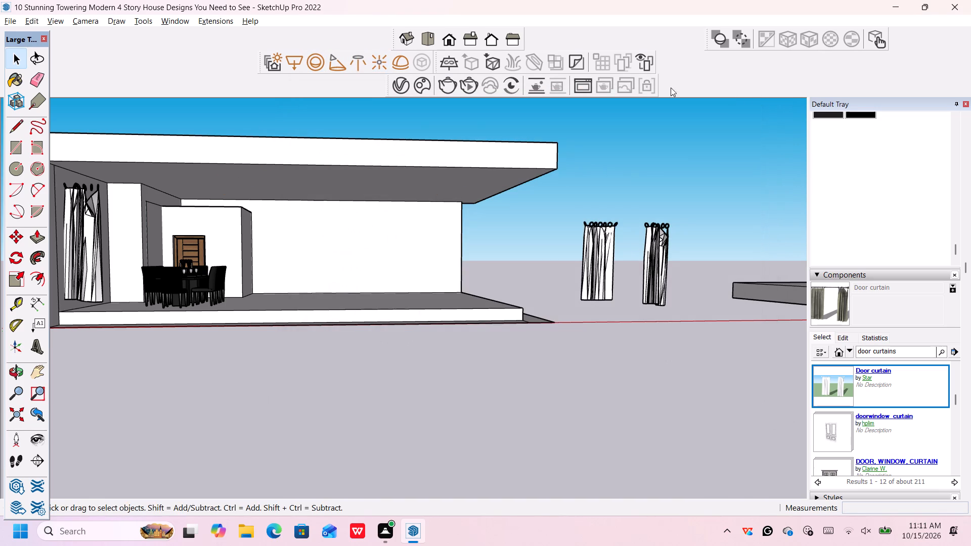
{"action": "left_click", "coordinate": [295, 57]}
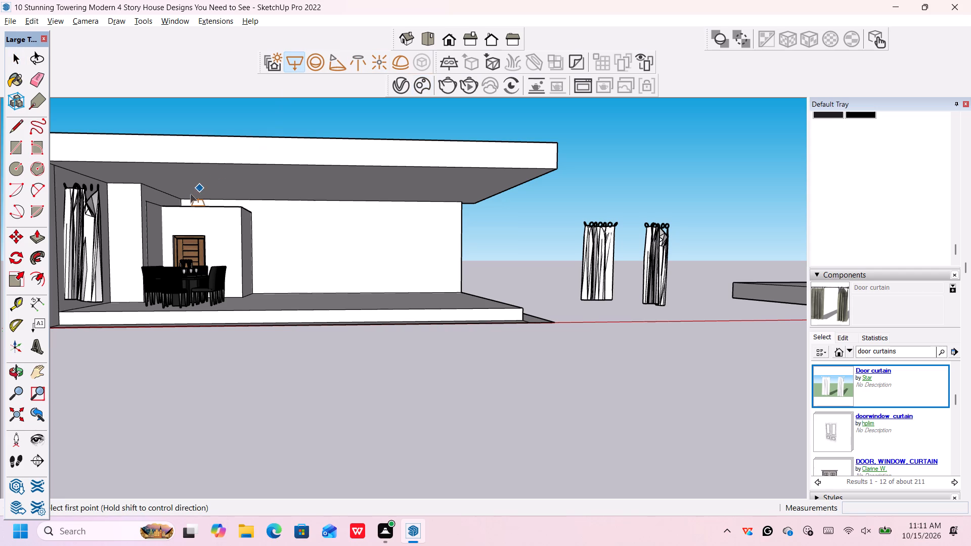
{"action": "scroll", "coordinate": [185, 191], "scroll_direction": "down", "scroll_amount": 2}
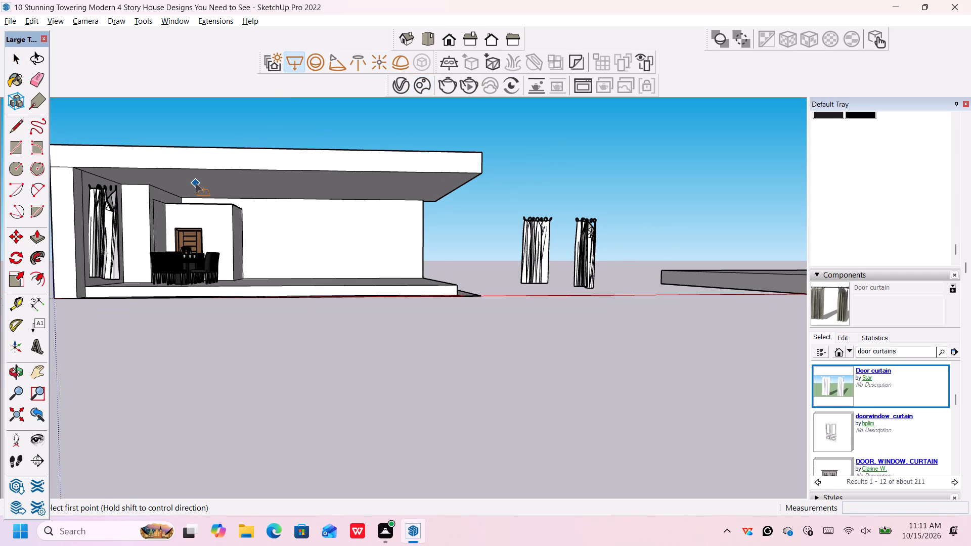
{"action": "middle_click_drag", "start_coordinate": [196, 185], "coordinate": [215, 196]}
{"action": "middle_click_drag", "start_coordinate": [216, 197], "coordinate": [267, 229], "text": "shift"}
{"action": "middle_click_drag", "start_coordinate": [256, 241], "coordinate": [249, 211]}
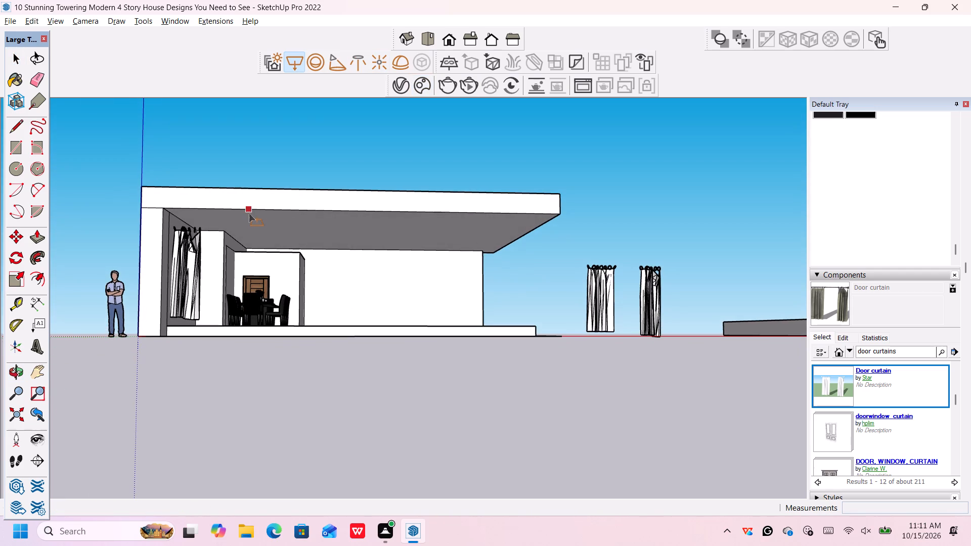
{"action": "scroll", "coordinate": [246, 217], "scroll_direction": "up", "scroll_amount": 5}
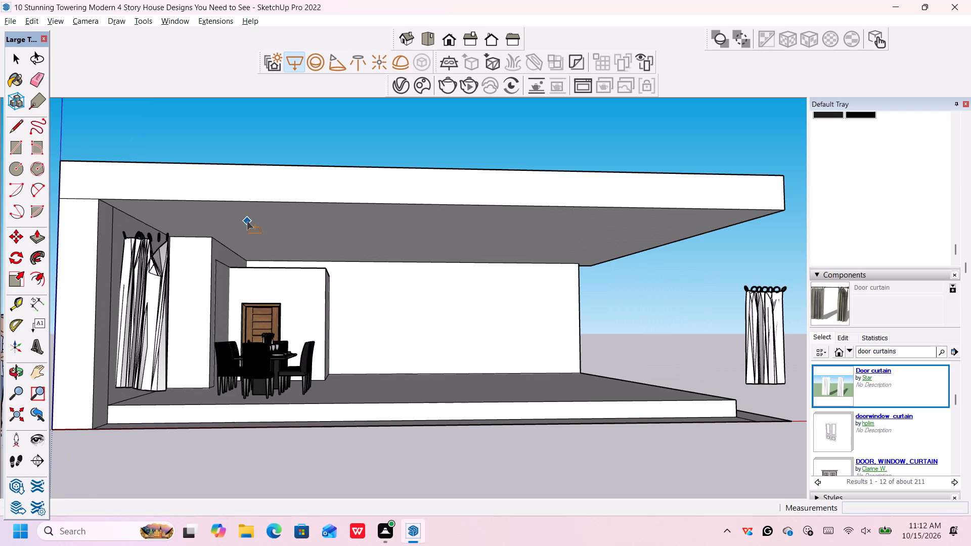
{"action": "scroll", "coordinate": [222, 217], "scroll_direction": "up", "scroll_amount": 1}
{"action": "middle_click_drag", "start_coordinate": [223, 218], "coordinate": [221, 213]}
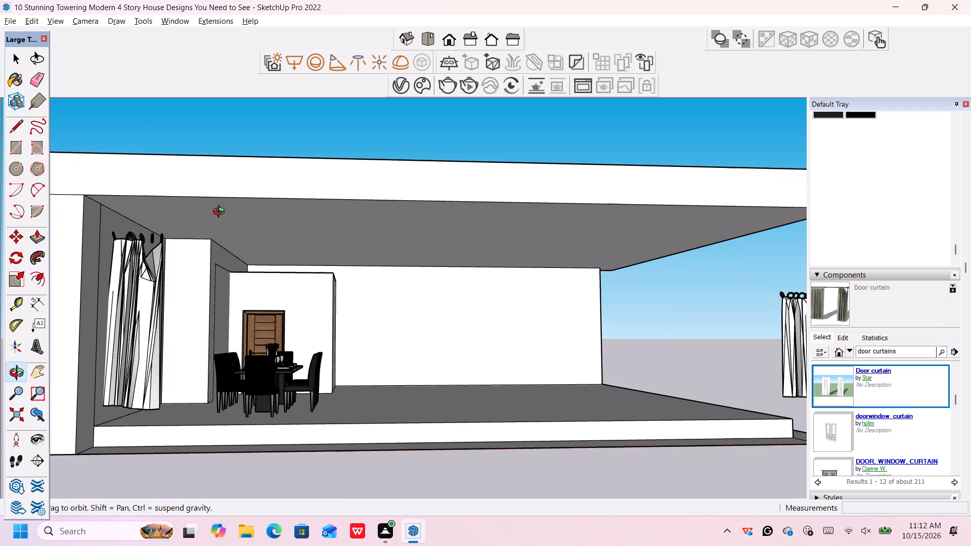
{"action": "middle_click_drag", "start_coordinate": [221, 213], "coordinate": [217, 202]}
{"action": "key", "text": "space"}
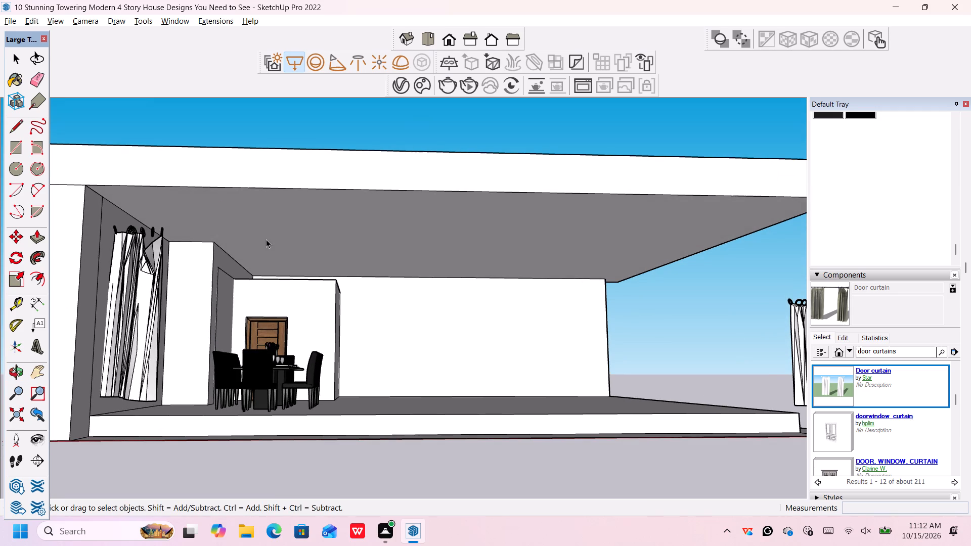
Place a Tape Measure guide line across the ceiling's underside, parallel to and 2' in from its front edge.
{"action": "scroll", "coordinate": [268, 241], "scroll_direction": "down", "scroll_amount": 1}
{"action": "middle_click_drag", "start_coordinate": [271, 246], "coordinate": [267, 253]}
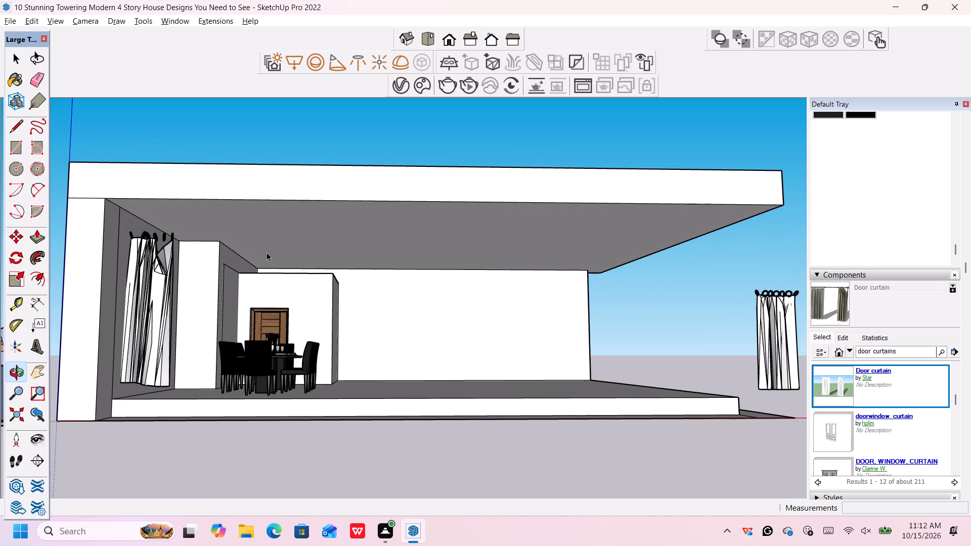
{"action": "key", "text": "t"}
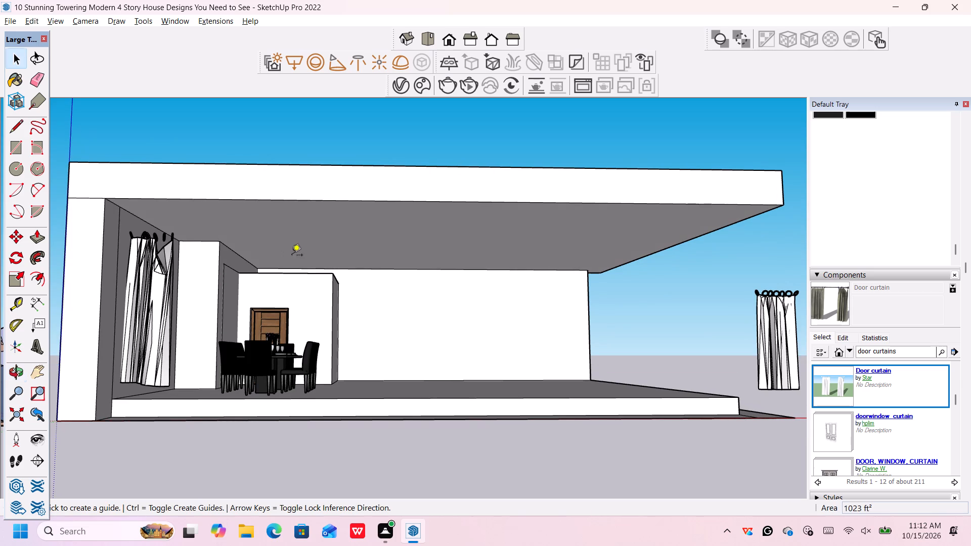
{"action": "left_click", "coordinate": [284, 266]}
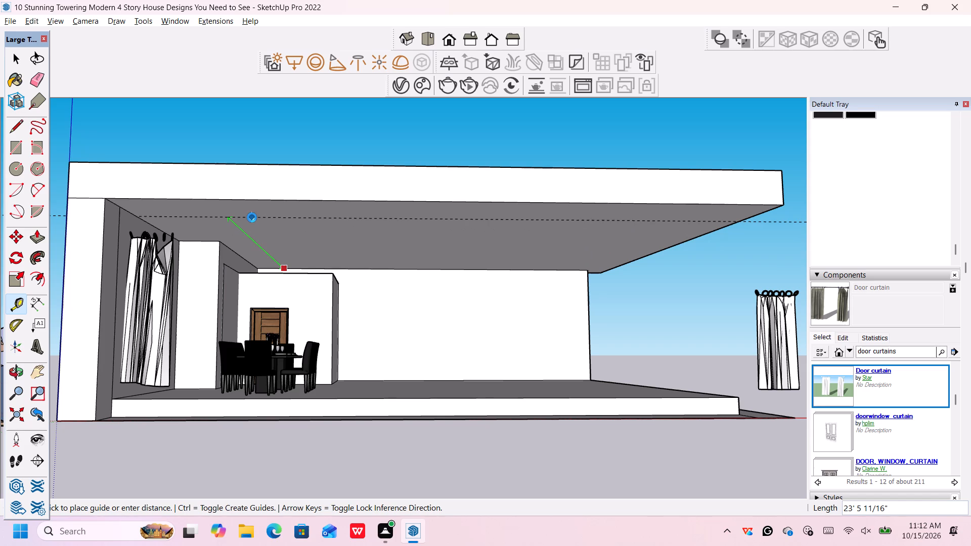
{"action": "key", "text": "Escape"}
{"action": "key", "text": "space"}
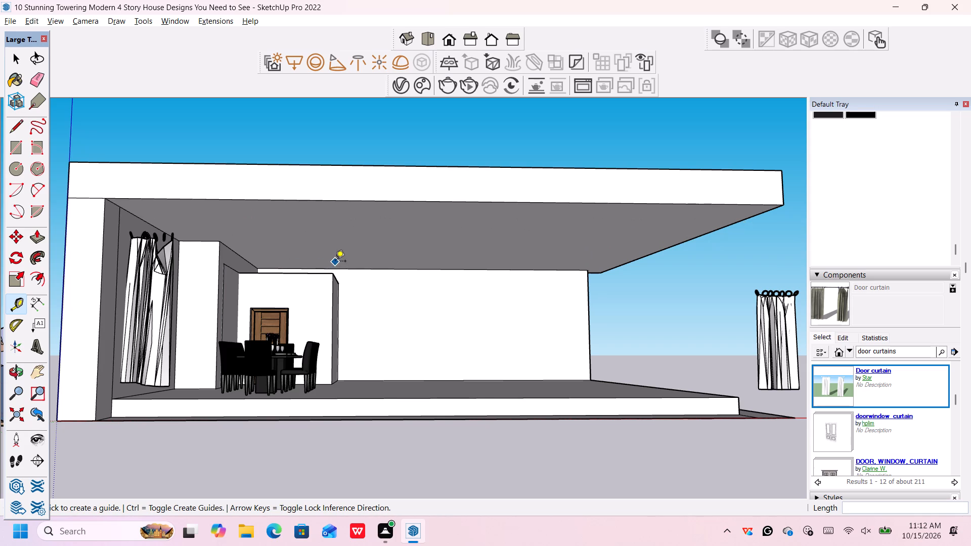
{"action": "left_click", "coordinate": [257, 201]}
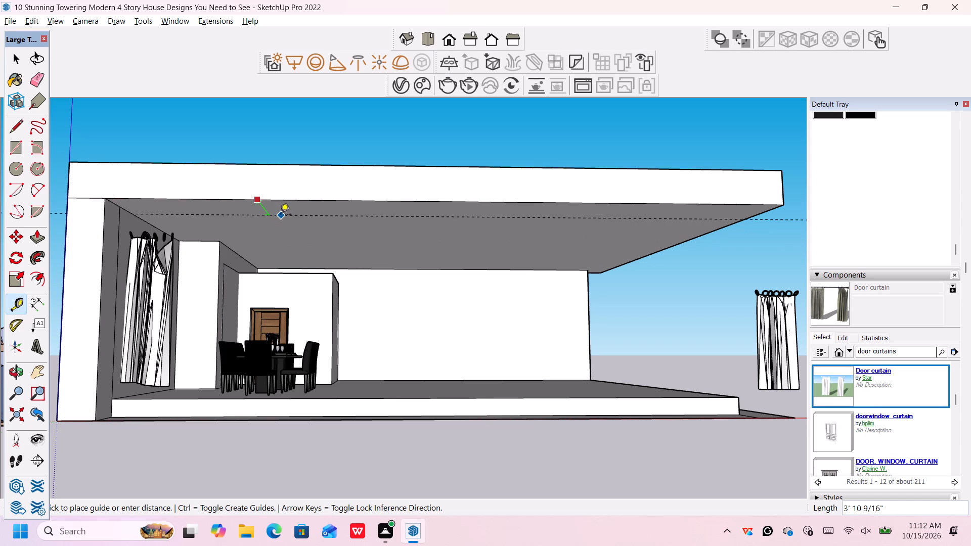
{"action": "scroll", "coordinate": [280, 215], "scroll_direction": "down", "scroll_amount": 1}
{"action": "scroll", "coordinate": [280, 214], "scroll_direction": "up", "scroll_amount": 1}
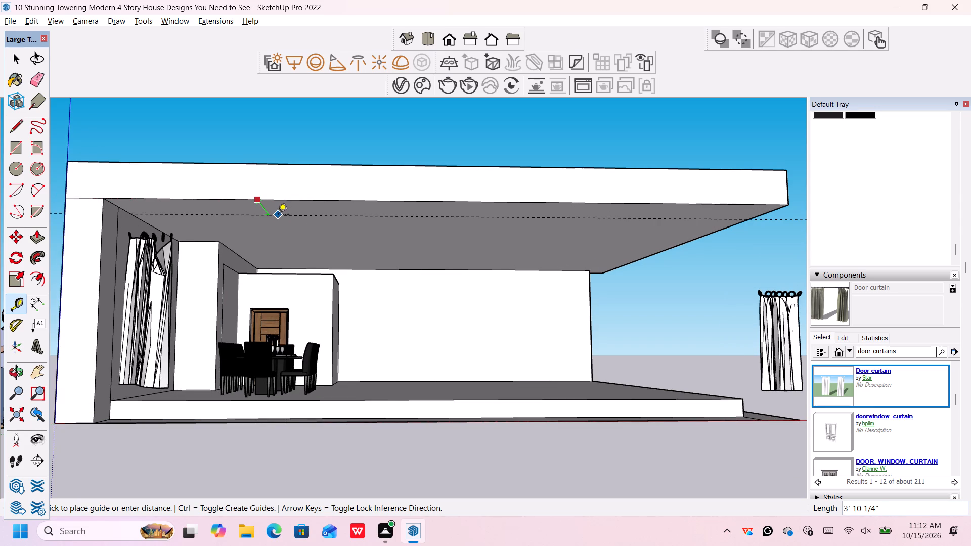
{"action": "type", "text": "2'"}
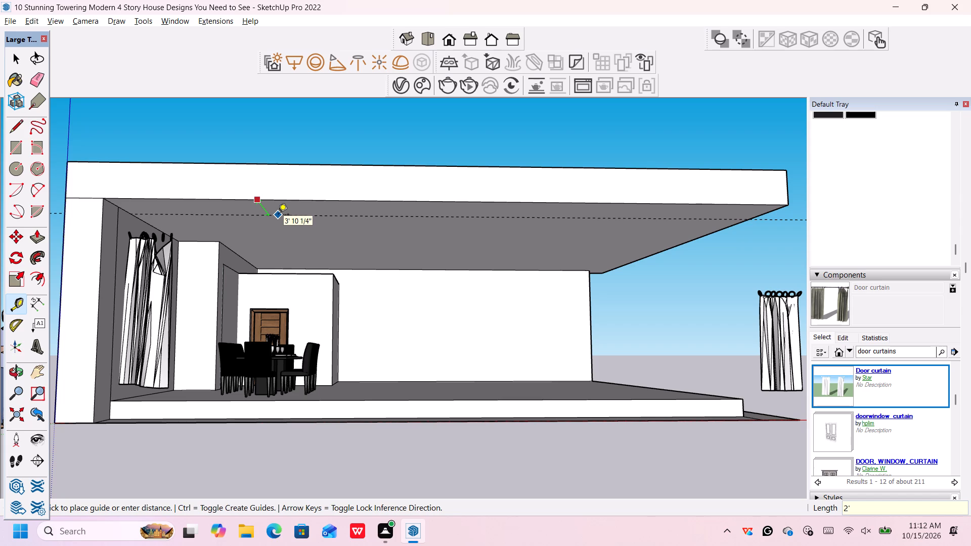
{"action": "key", "text": "Return"}
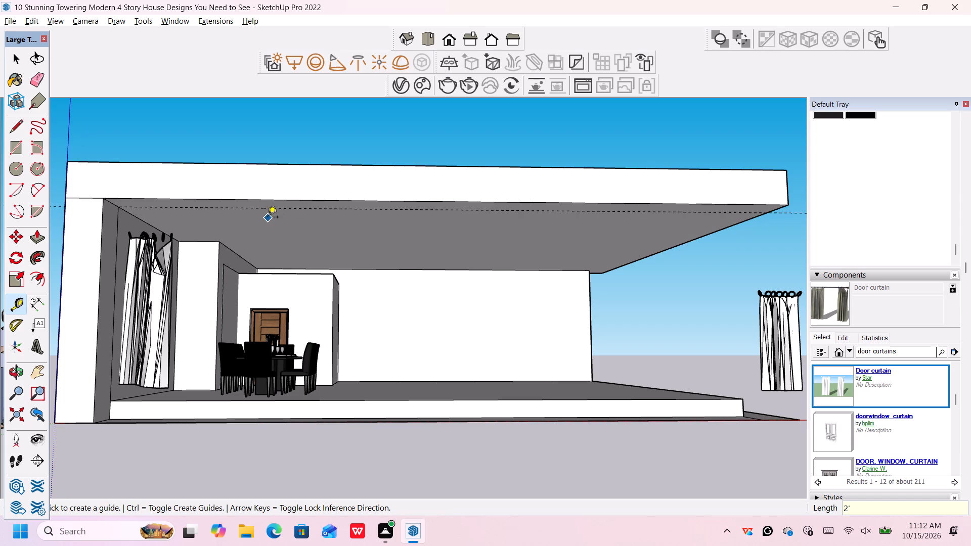
Add three more parallel guide lines across the ceiling's underside, each 3' farther toward the back wall than the last.
{"action": "left_click", "coordinate": [250, 210]}
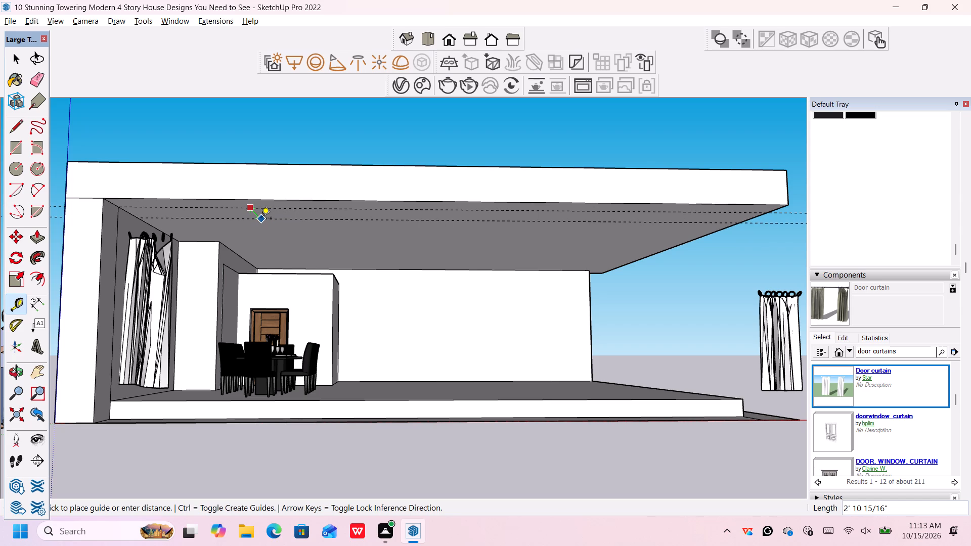
{"action": "type", "text": "3'"}
{"action": "key", "text": "Return"}
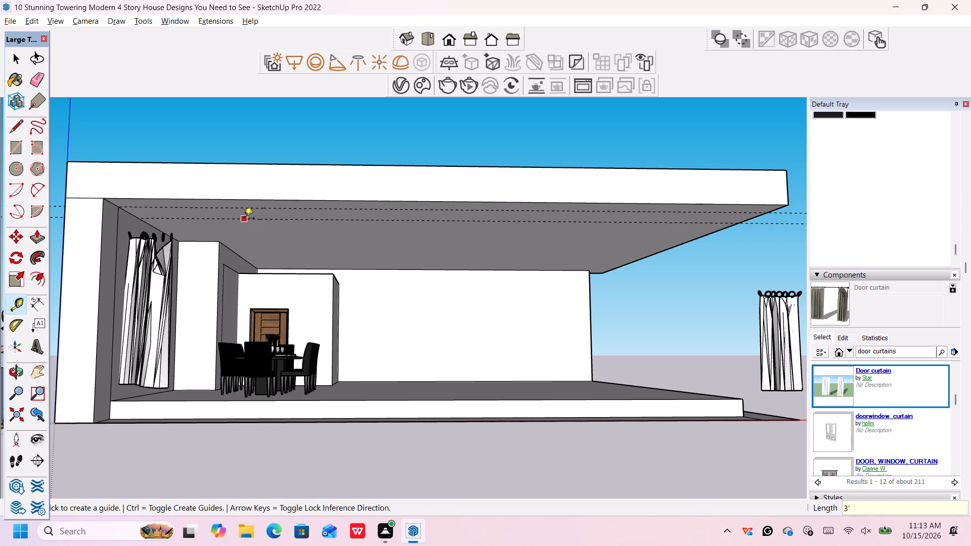
{"action": "left_click", "coordinate": [244, 219]}
{"action": "type", "text": "3'"}
{"action": "key", "text": "Return"}
{"action": "left_click", "coordinate": [261, 232]}
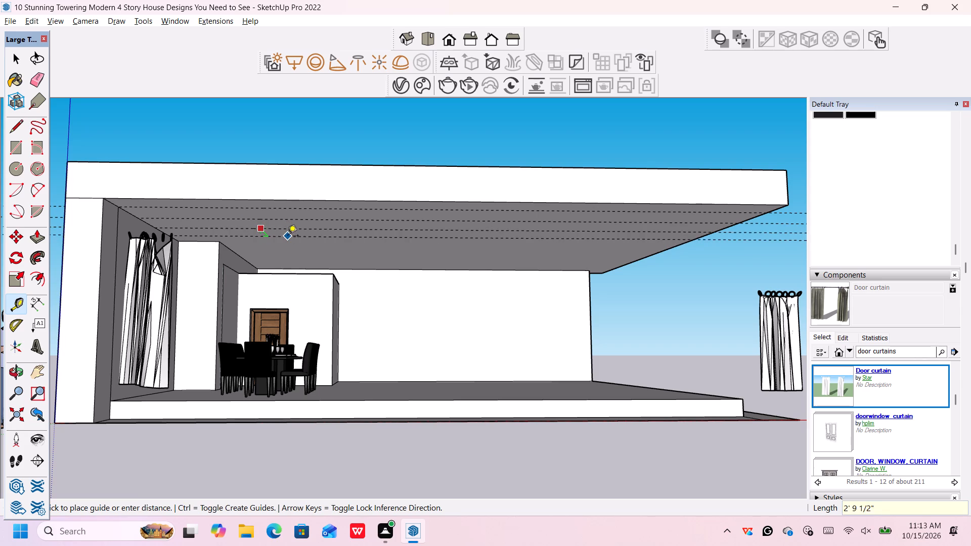
{"action": "scroll", "coordinate": [289, 238], "scroll_direction": "up", "scroll_amount": 3}
{"action": "type", "text": "3'"}
{"action": "key", "text": "Return"}
Add two further parallel guide lines on the ceiling's underside toward the back wall, continuing at 3' spacing.
{"action": "scroll", "coordinate": [289, 238], "scroll_direction": "down", "scroll_amount": 3}
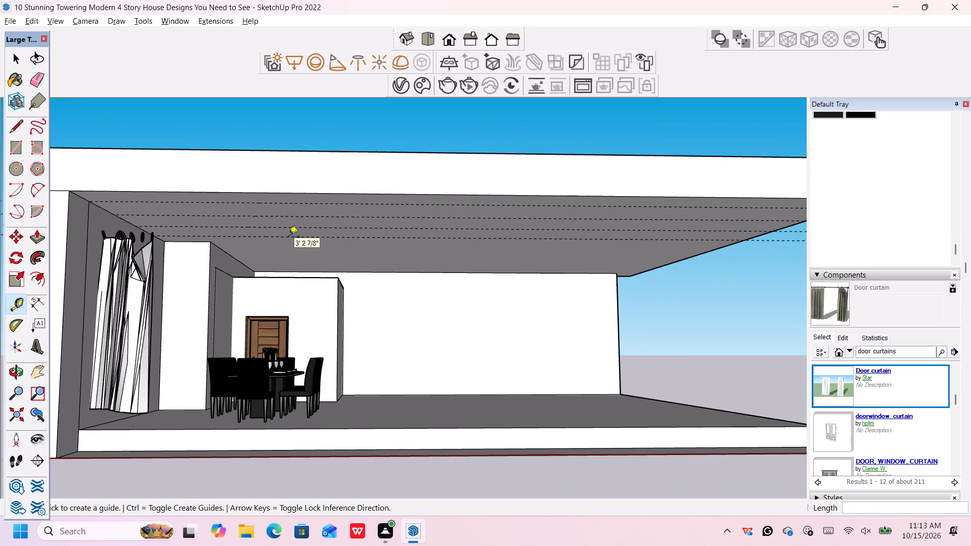
{"action": "middle_click_drag", "start_coordinate": [289, 238], "coordinate": [246, 220]}
{"action": "scroll", "coordinate": [256, 228], "scroll_direction": "up", "scroll_amount": 3}
{"action": "left_click", "coordinate": [284, 250]}
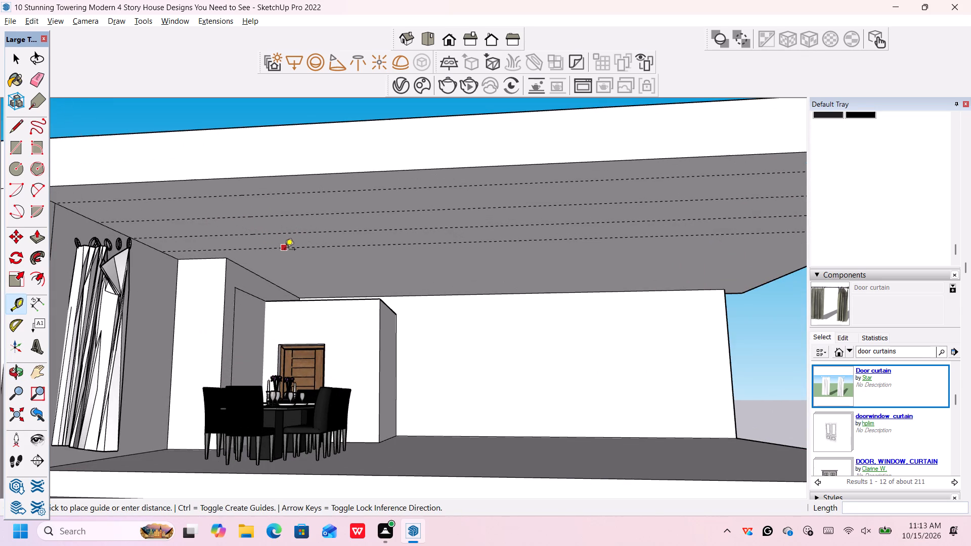
{"action": "type", "text": "3'"}
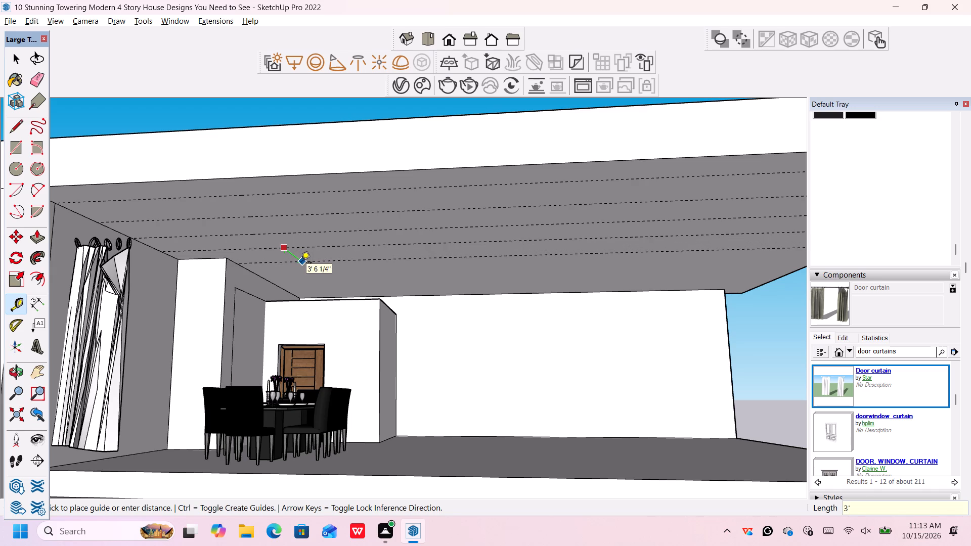
{"action": "key", "text": "Return"}
{"action": "scroll", "coordinate": [307, 264], "scroll_direction": "down", "scroll_amount": 1}
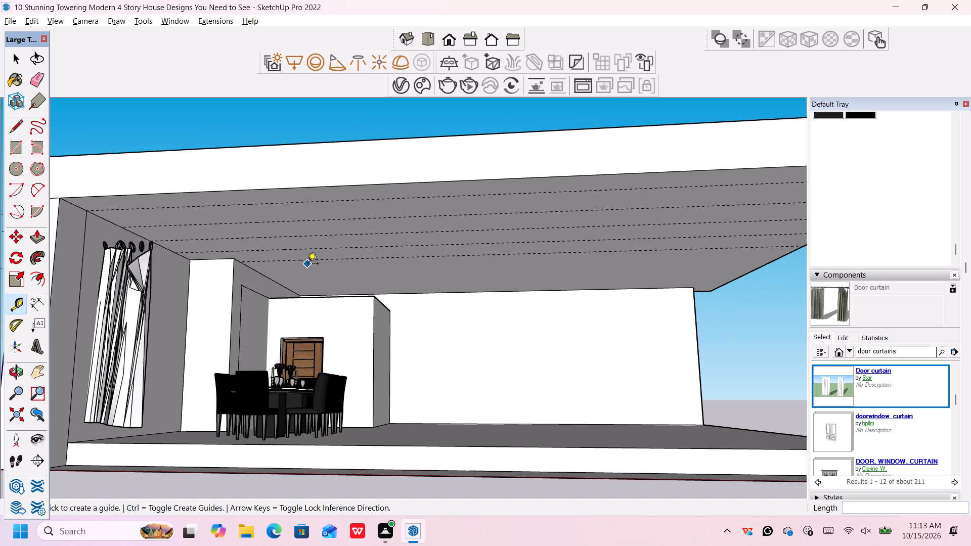
{"action": "scroll", "coordinate": [307, 263], "scroll_direction": "up", "scroll_amount": 1}
{"action": "left_click", "coordinate": [301, 259]}
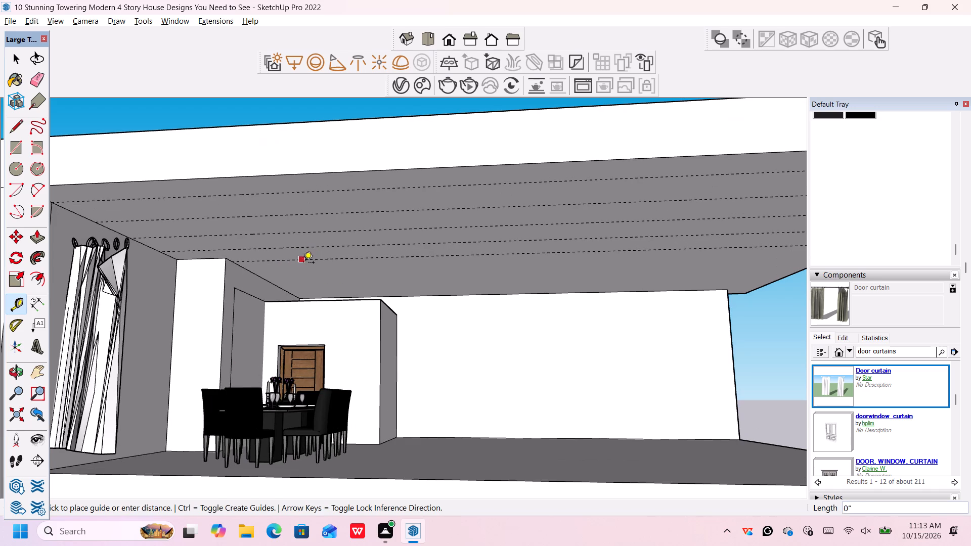
{"action": "type", "text": "3'"}
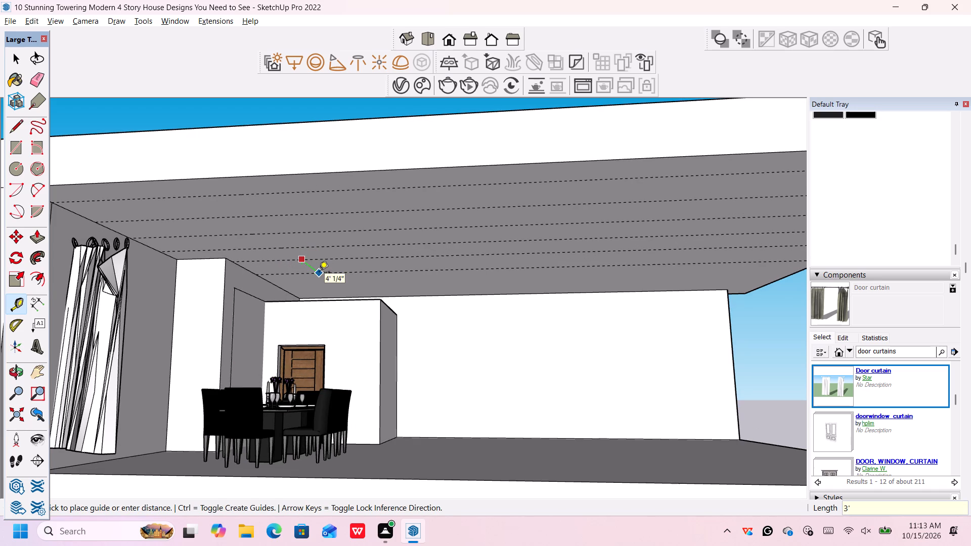
{"action": "key", "text": "Return"}
{"action": "scroll", "coordinate": [319, 273], "scroll_direction": "down", "scroll_amount": 3}
{"action": "scroll", "coordinate": [319, 273], "scroll_direction": "up", "scroll_amount": 1}
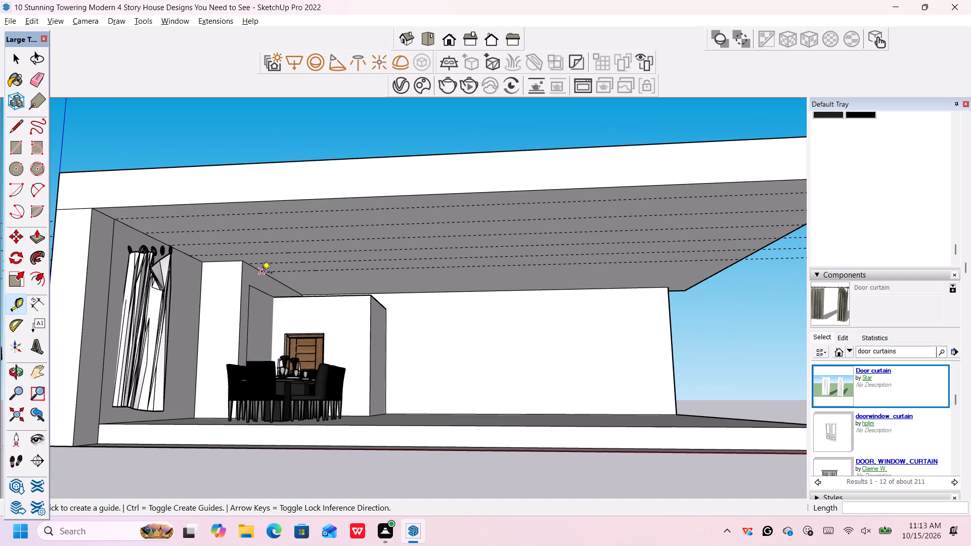
Place a Tape Measure guide line on the ceiling's underside, parallel to and 5' in from the curtained side wall.
{"action": "left_click", "coordinate": [151, 239]}
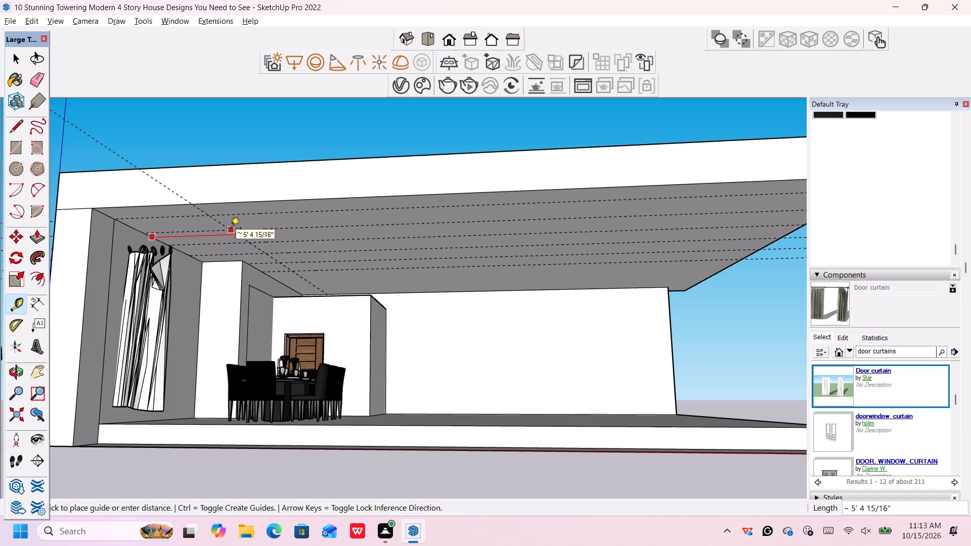
{"action": "scroll", "coordinate": [231, 229], "scroll_direction": "down", "scroll_amount": 4}
{"action": "middle_click_drag", "start_coordinate": [233, 231], "coordinate": [246, 240]}
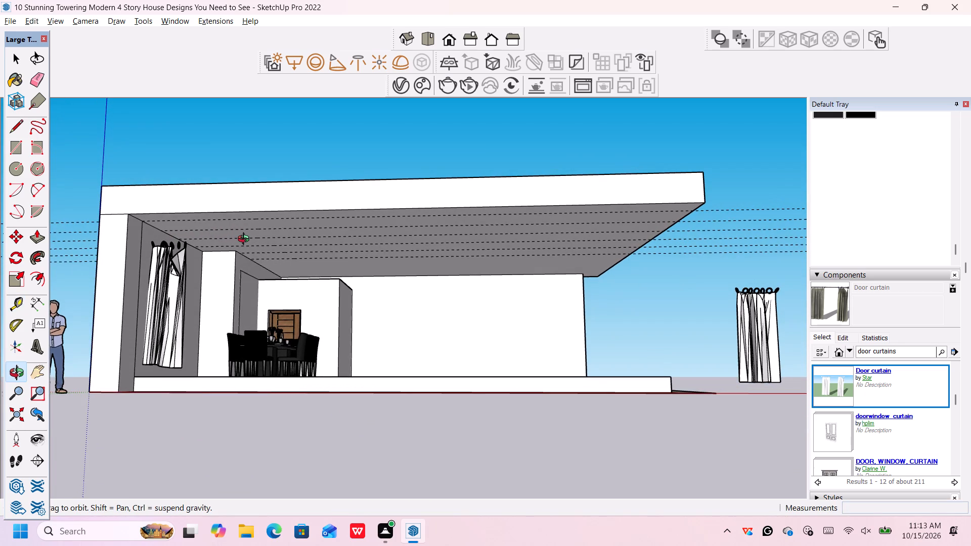
{"action": "middle_click_drag", "start_coordinate": [246, 240], "coordinate": [245, 237]}
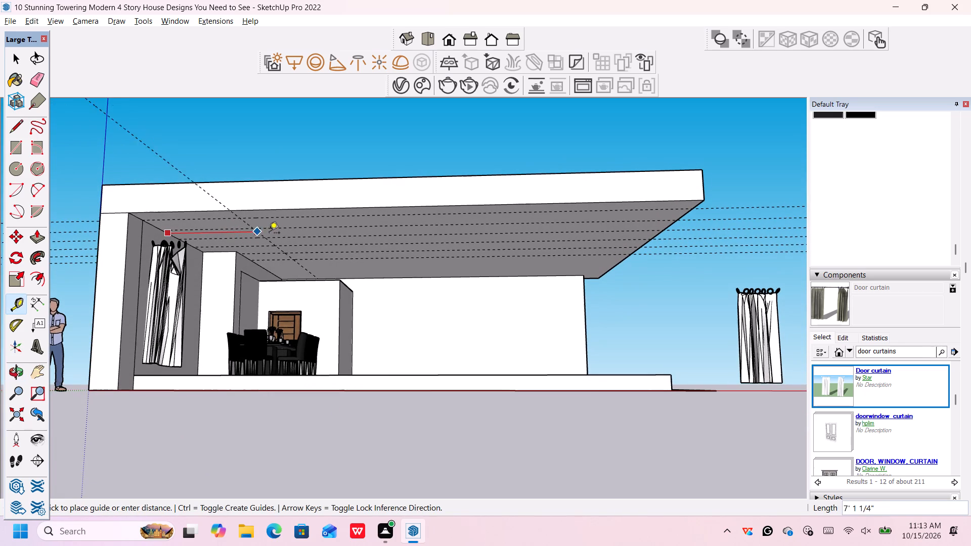
{"action": "middle_click_drag", "start_coordinate": [271, 234], "coordinate": [254, 231]}
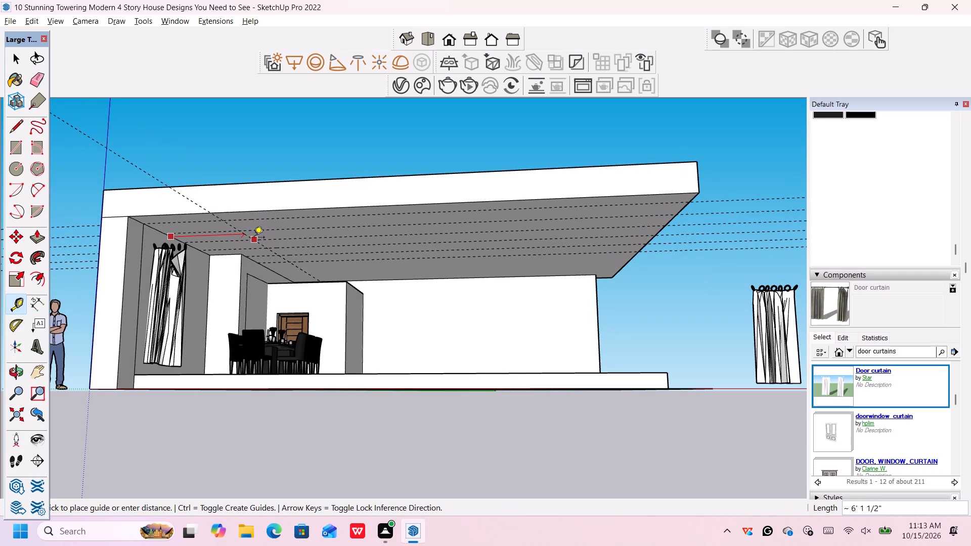
{"action": "type", "text": "5'"}
{"action": "key", "text": "Return"}
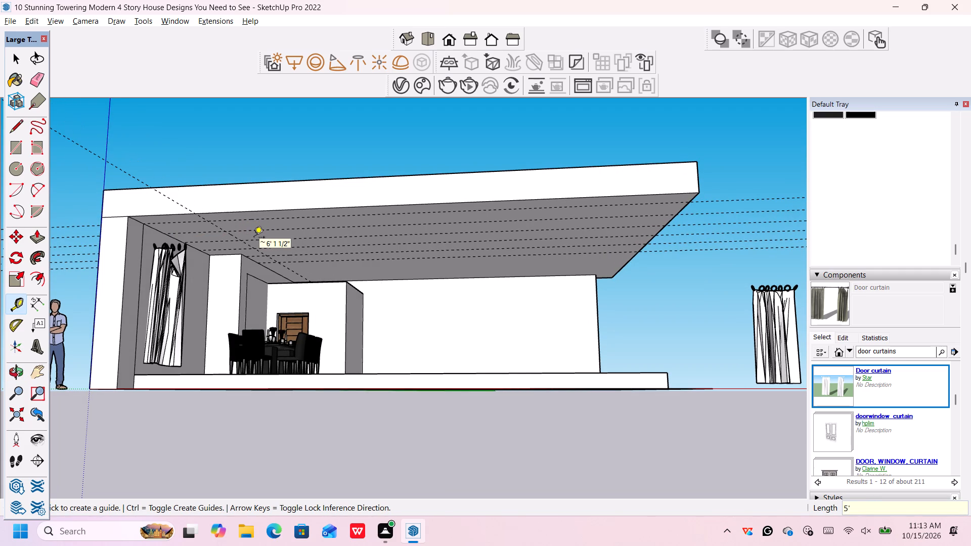
{"action": "scroll", "coordinate": [246, 233], "scroll_direction": "up", "scroll_amount": 5}
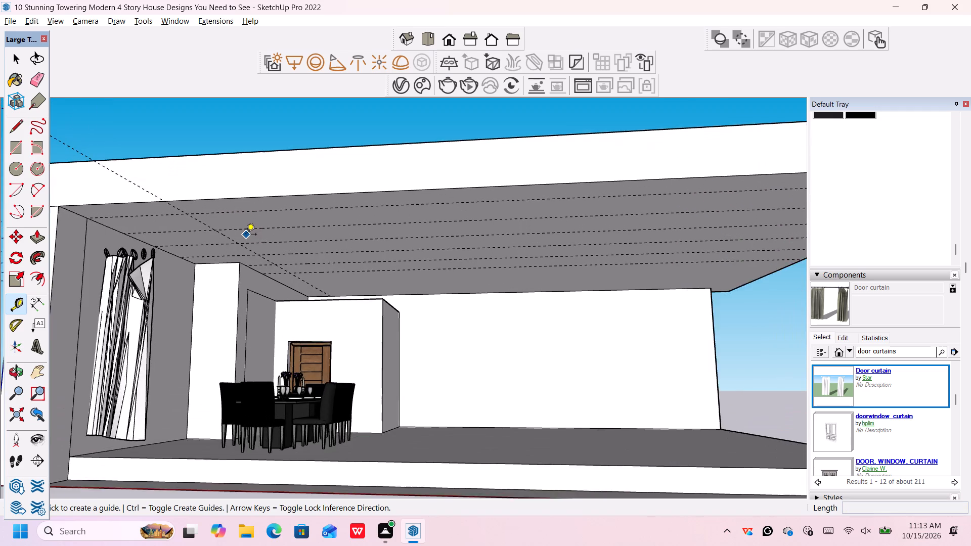
{"action": "scroll", "coordinate": [246, 235], "scroll_direction": "down", "scroll_amount": 2}
{"action": "key", "text": "space"}
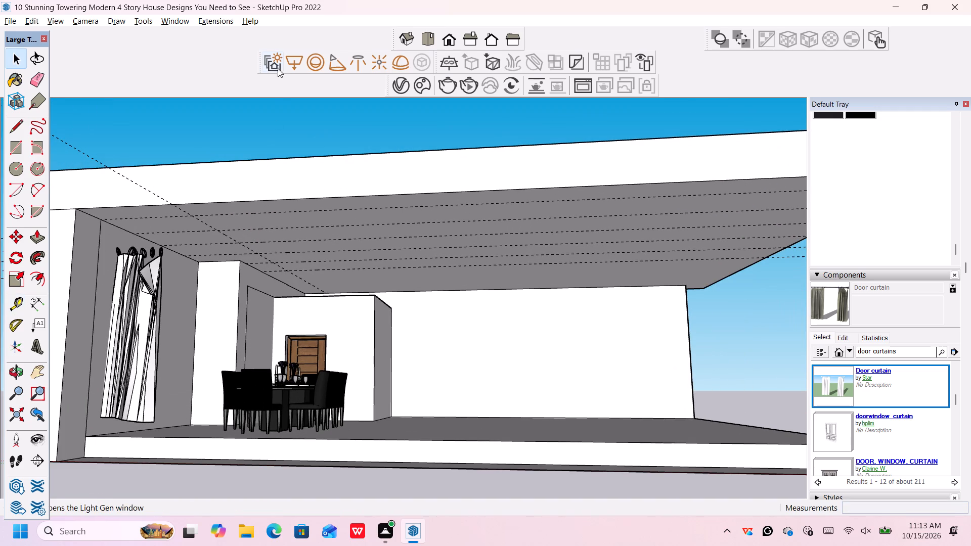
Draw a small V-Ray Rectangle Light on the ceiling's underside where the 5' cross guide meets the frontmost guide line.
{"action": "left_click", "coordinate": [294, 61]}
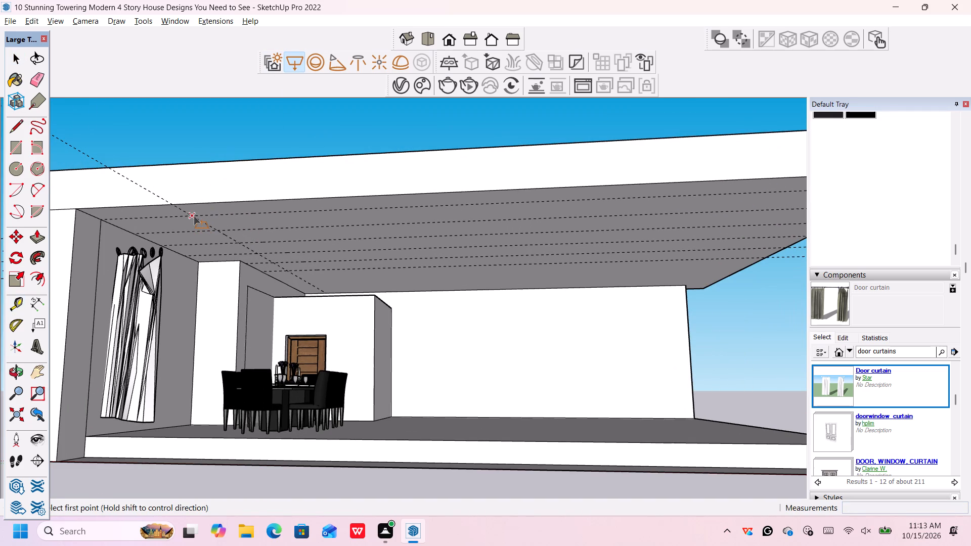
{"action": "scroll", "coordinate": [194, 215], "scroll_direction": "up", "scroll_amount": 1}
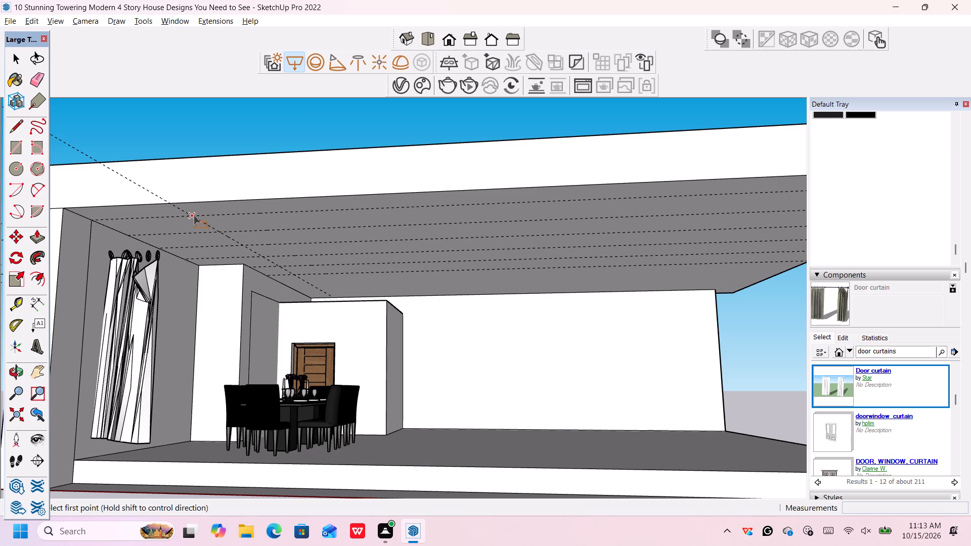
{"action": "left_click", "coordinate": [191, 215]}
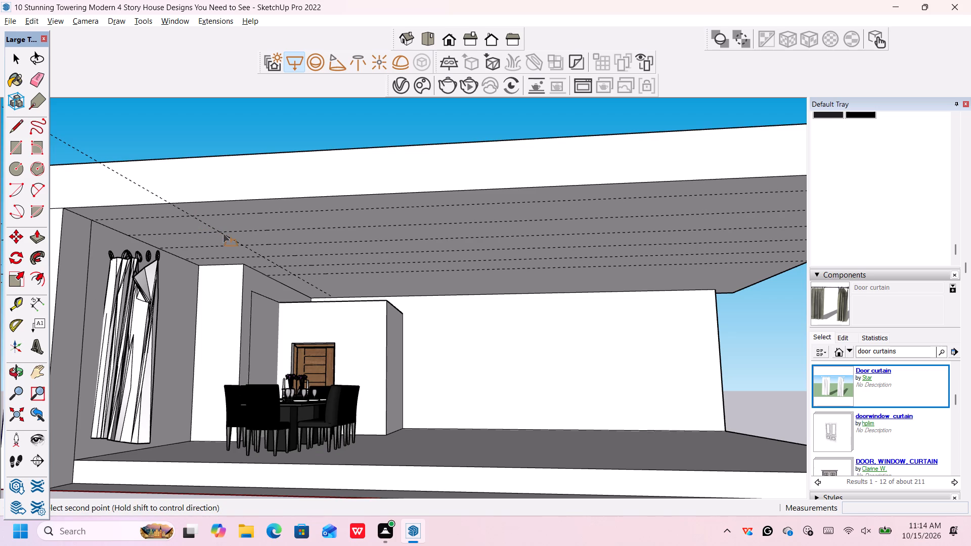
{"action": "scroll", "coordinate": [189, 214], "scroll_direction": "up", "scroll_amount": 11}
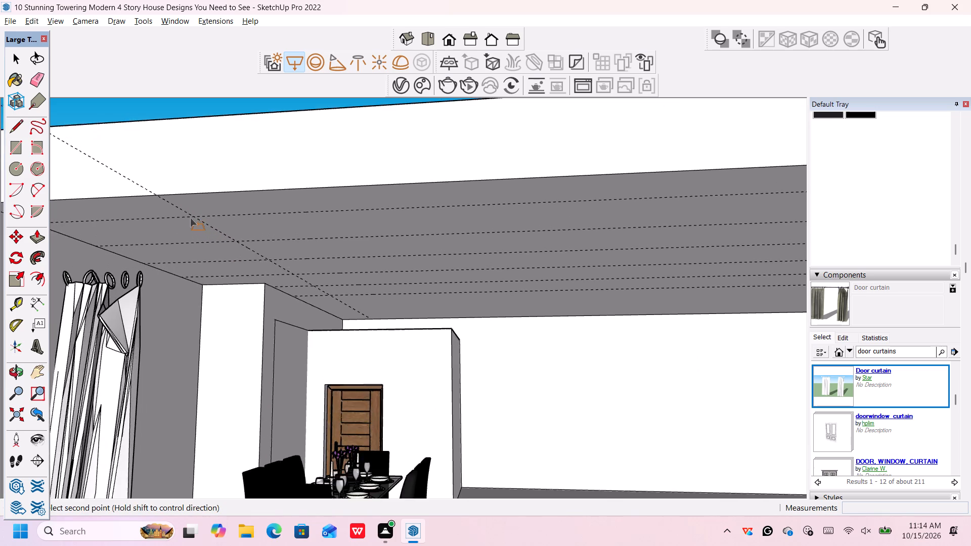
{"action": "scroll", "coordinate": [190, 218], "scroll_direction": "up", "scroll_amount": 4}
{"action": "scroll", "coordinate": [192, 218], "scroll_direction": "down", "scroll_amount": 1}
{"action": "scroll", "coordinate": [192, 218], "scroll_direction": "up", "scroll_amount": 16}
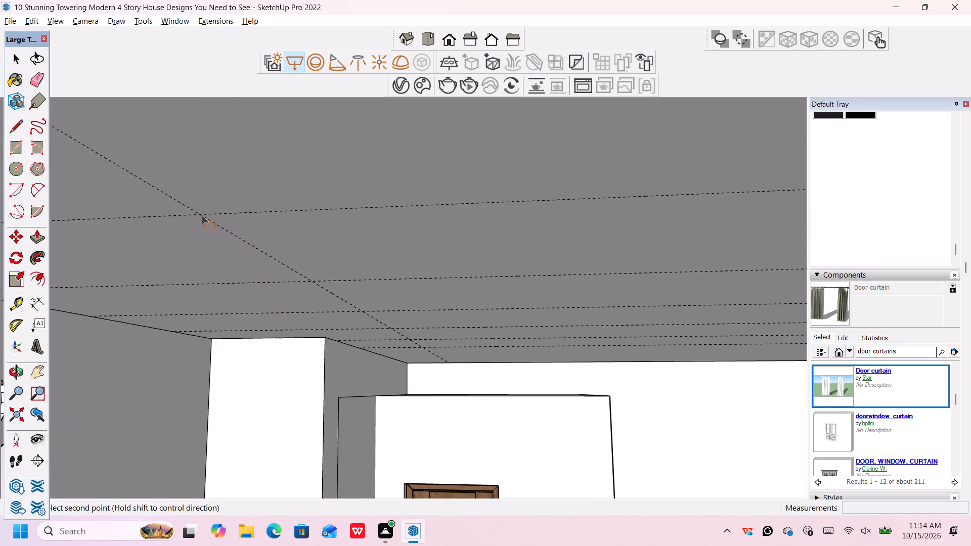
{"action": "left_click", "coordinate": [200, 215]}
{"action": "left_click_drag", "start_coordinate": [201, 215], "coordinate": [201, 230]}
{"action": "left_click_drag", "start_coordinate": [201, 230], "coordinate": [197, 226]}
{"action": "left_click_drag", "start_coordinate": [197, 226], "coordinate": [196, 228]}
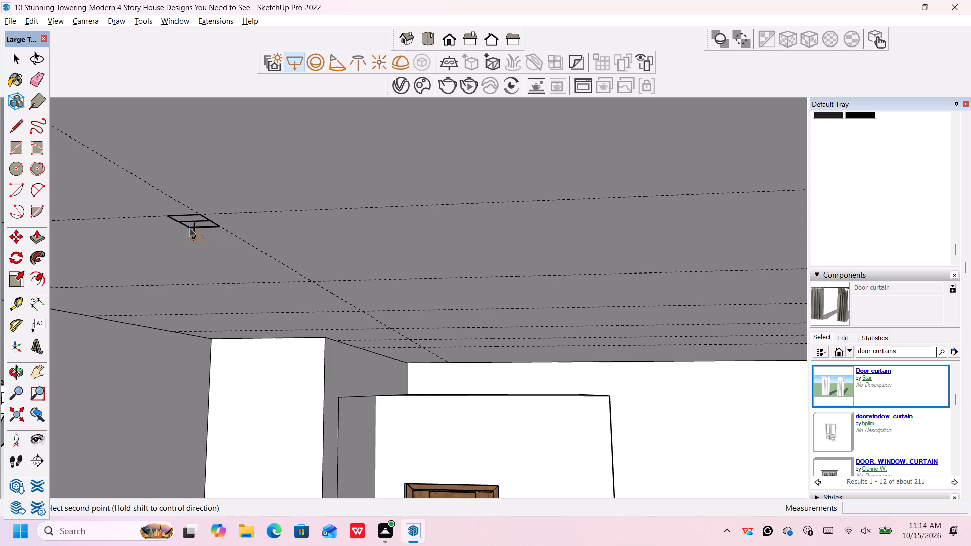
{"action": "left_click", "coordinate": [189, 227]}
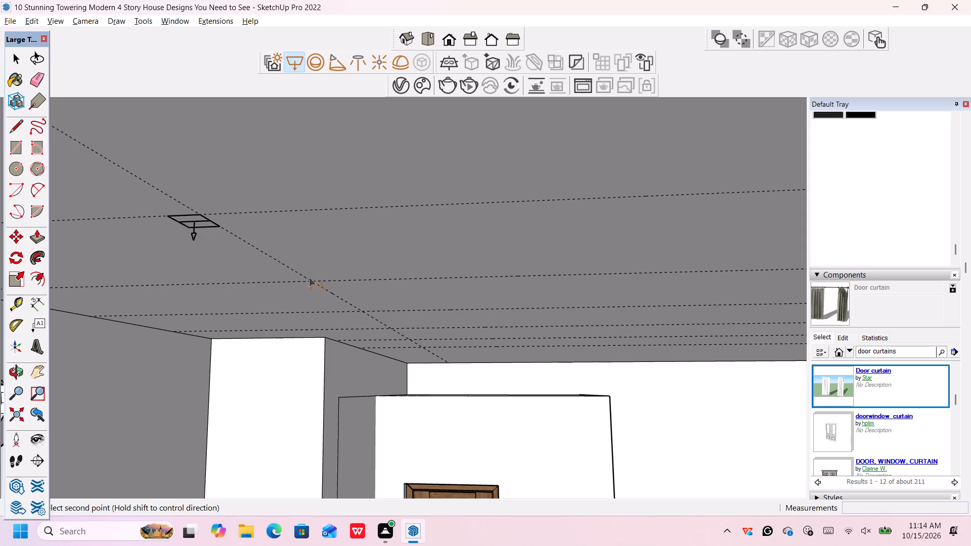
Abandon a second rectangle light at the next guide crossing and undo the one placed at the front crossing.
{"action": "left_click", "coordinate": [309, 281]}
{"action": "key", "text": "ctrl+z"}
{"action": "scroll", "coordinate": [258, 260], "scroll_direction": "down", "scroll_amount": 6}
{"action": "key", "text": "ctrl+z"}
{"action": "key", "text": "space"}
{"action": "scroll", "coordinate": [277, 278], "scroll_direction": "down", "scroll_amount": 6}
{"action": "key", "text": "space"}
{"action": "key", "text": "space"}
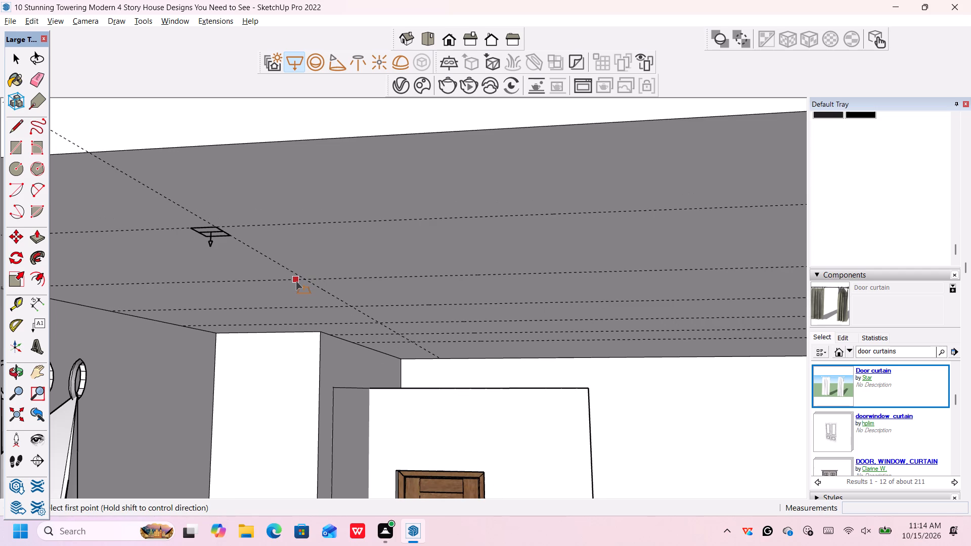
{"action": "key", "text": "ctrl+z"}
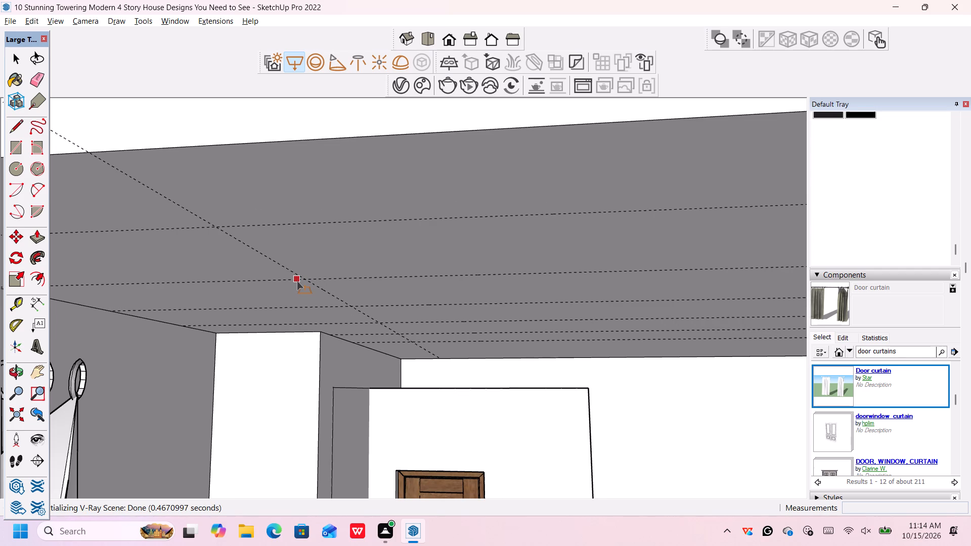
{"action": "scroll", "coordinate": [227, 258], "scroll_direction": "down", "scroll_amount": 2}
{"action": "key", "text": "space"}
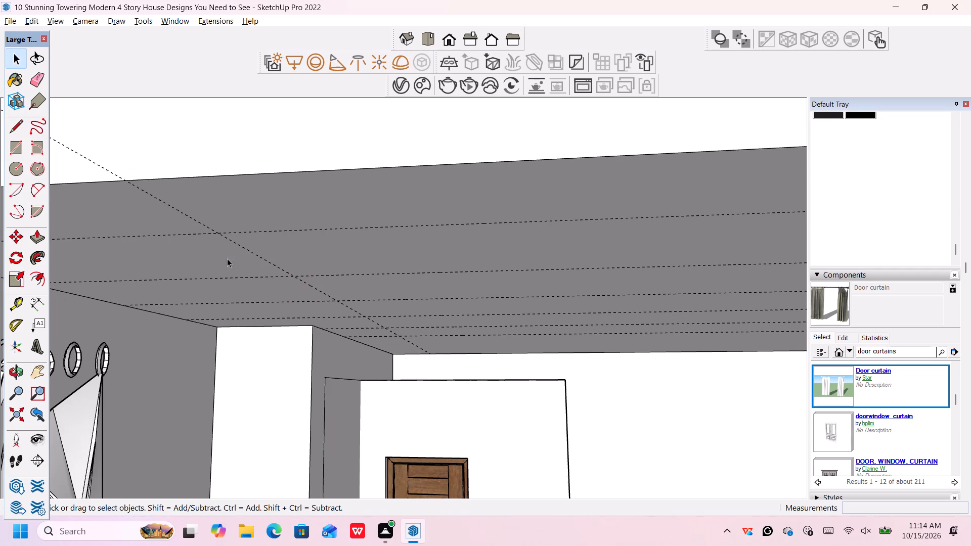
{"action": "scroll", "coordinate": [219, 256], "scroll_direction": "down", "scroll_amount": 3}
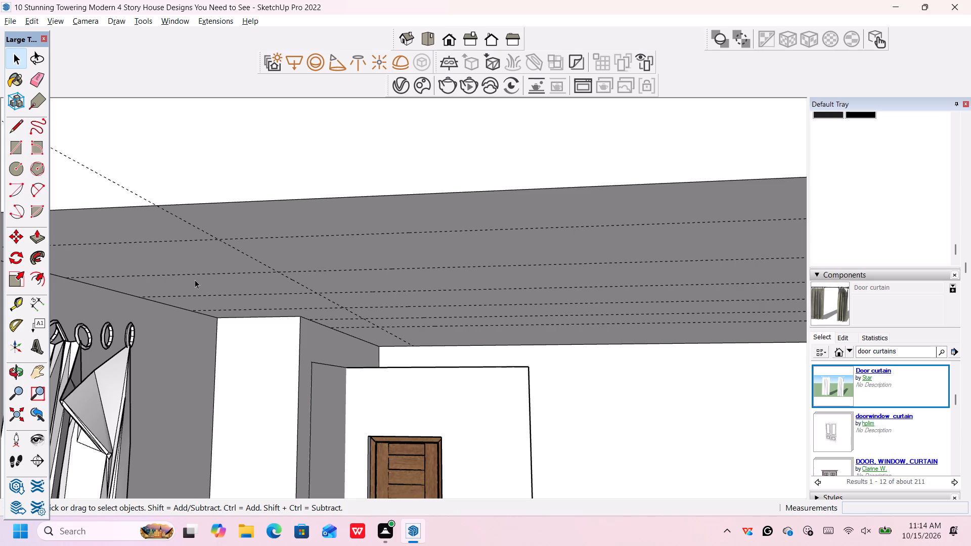
Place a guide line on the ceiling's underside parallel to the cross guide, offset 2' toward the curtained side wall.
{"action": "key", "text": "t"}
{"action": "key", "text": "t"}
{"action": "scroll", "coordinate": [239, 253], "scroll_direction": "up", "scroll_amount": 10}
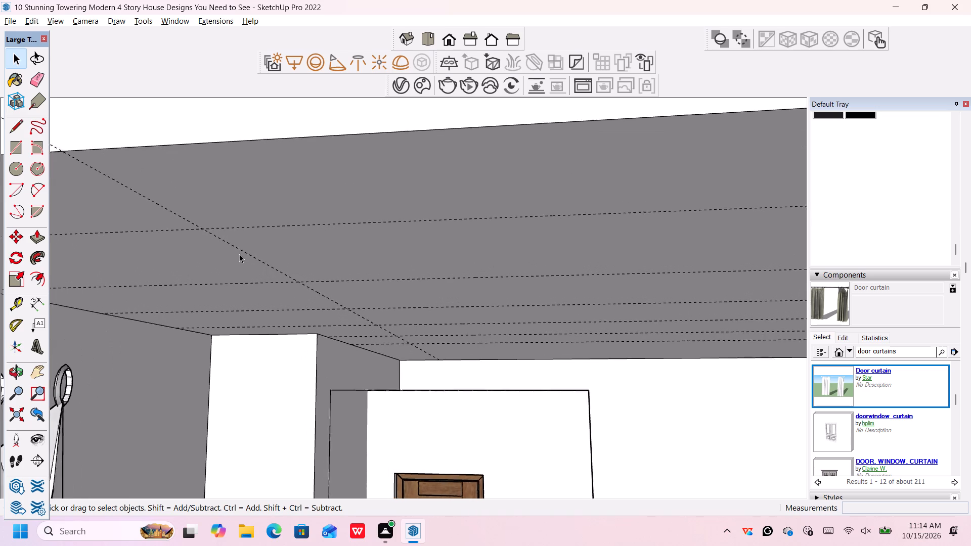
{"action": "scroll", "coordinate": [239, 254], "scroll_direction": "up", "scroll_amount": 2}
{"action": "key", "text": "t"}
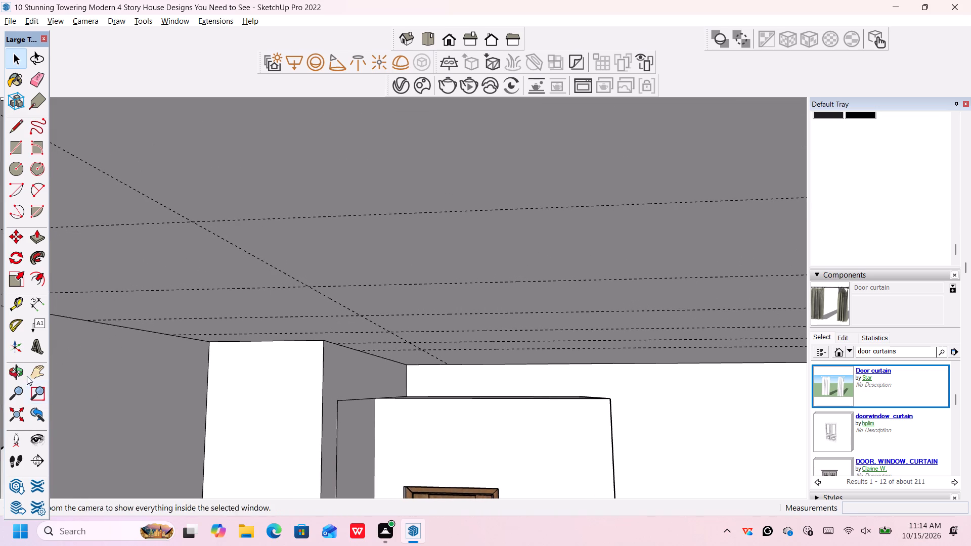
{"action": "left_click", "coordinate": [19, 306]}
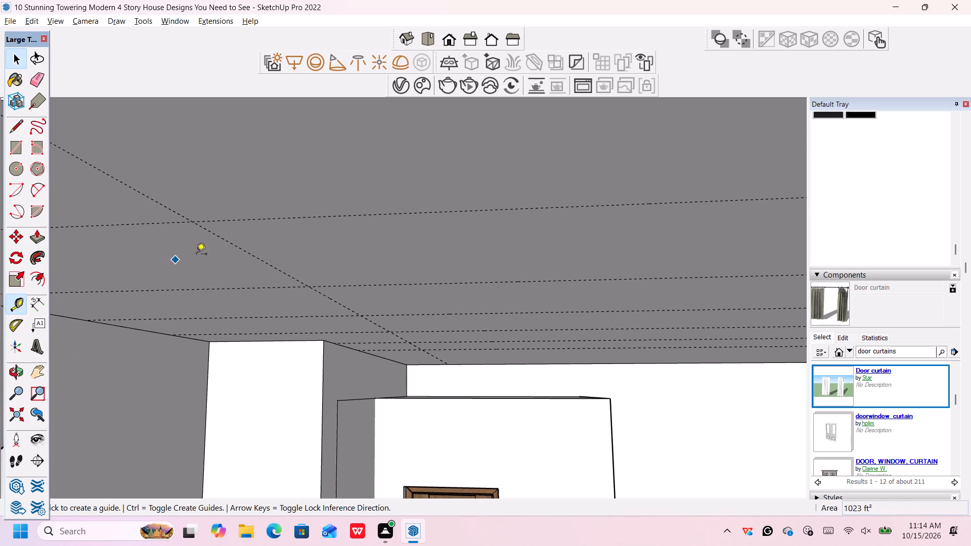
{"action": "left_click", "coordinate": [239, 248]}
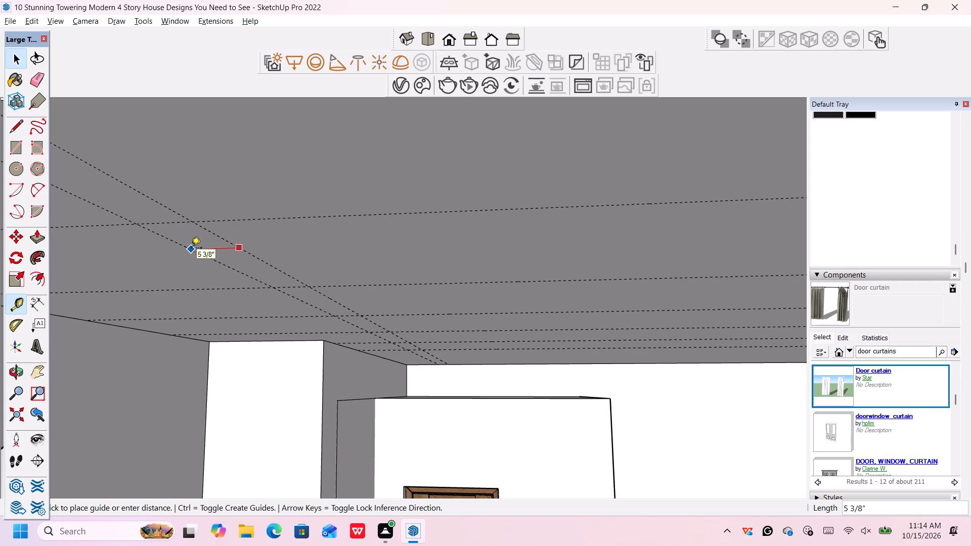
{"action": "key", "text": "2"}
{"action": "key", "text": "apostrophe"}
{"action": "key", "text": "Return"}
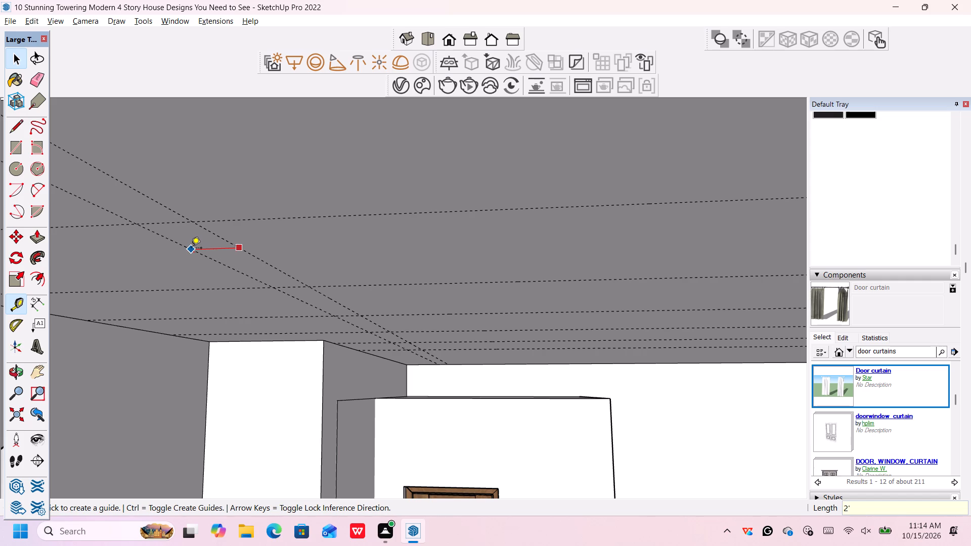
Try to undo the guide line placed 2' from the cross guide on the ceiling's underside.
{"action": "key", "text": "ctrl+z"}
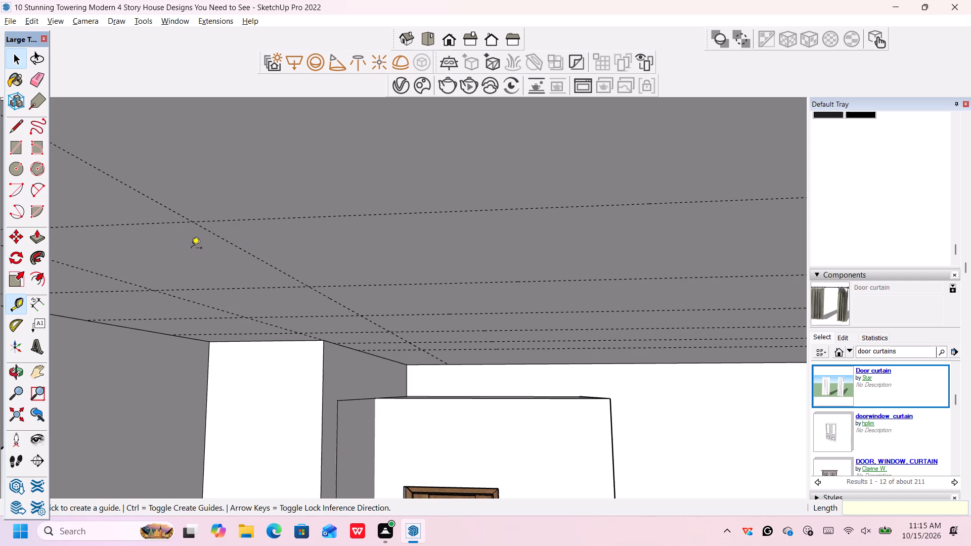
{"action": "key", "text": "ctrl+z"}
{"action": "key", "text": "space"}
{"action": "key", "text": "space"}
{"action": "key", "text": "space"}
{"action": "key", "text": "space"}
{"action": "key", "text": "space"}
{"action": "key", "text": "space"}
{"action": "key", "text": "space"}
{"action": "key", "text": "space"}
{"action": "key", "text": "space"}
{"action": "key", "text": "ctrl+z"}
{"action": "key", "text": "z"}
Erase the guide line offset 2' from the cross guide, on the side toward the curtained wall.
{"action": "scroll", "coordinate": [243, 182], "scroll_direction": "down", "scroll_amount": 16}
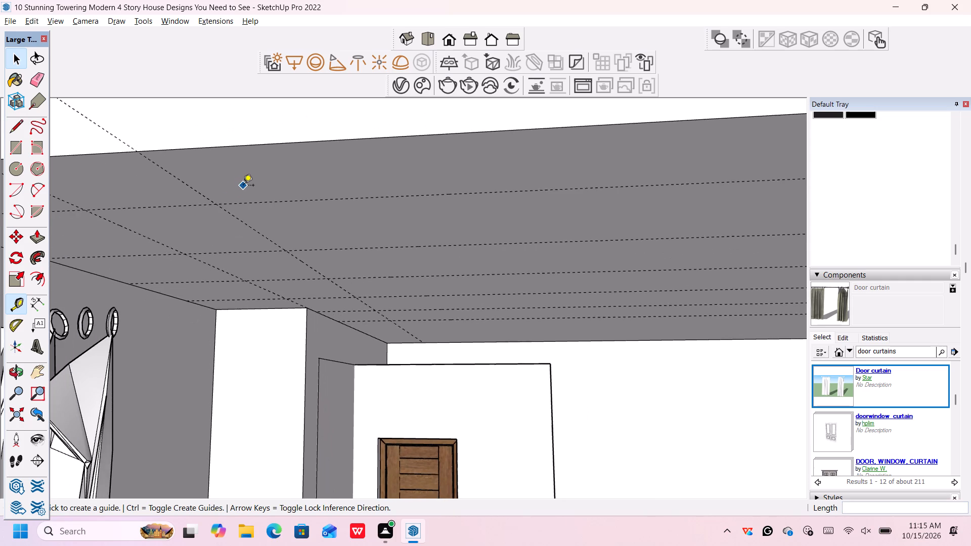
{"action": "scroll", "coordinate": [243, 186], "scroll_direction": "down", "scroll_amount": 9}
{"action": "key", "text": "Escape"}
{"action": "key", "text": "Escape"}
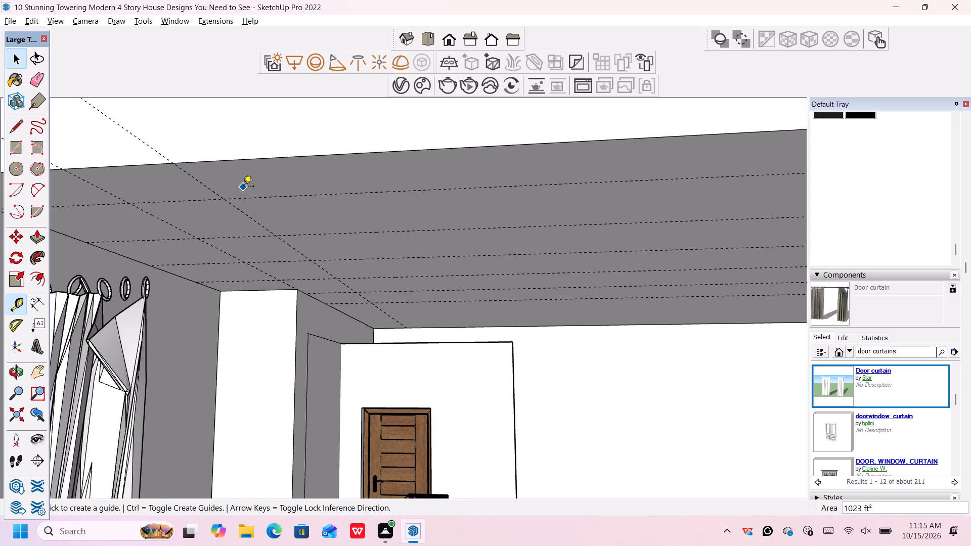
{"action": "key", "text": "space"}
{"action": "key", "text": "space"}
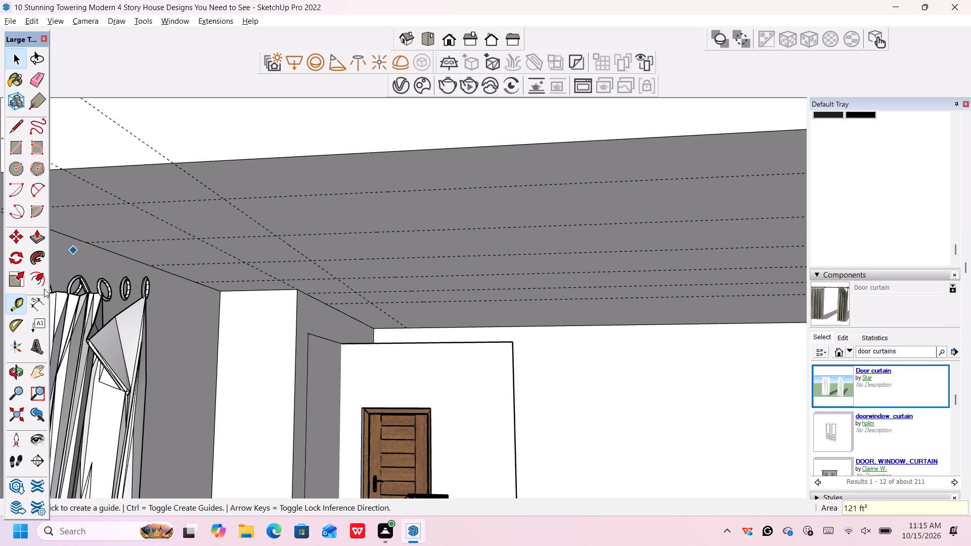
{"action": "left_click", "coordinate": [34, 79]}
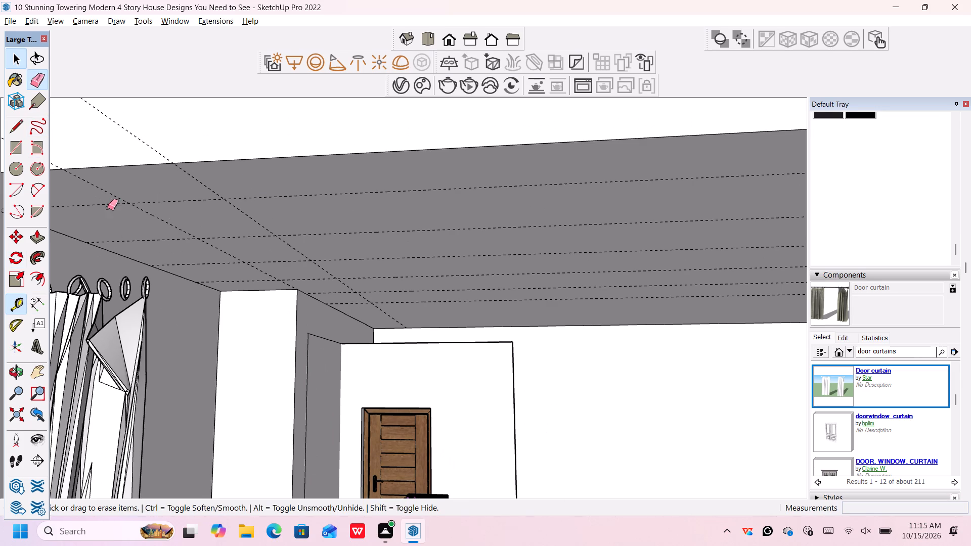
{"action": "left_click", "coordinate": [115, 194]}
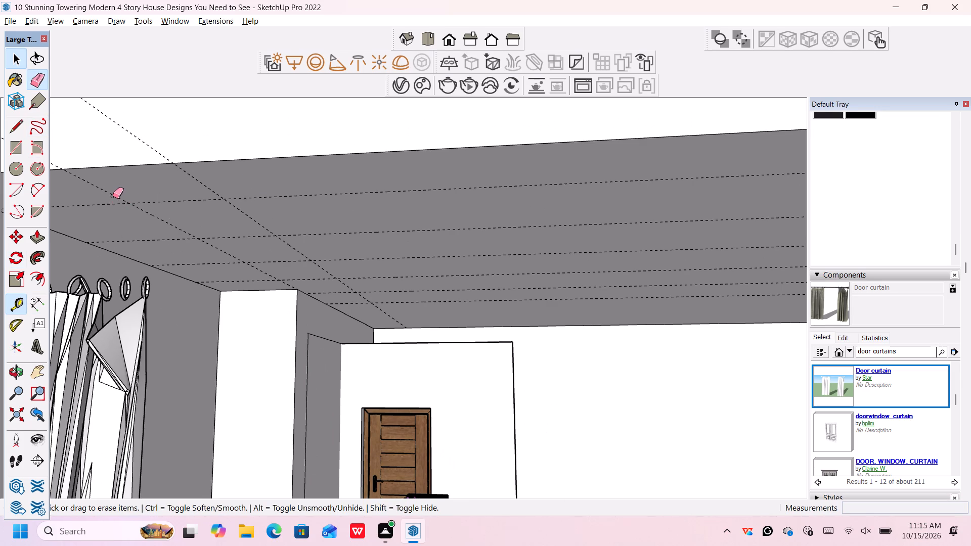
{"action": "left_click", "coordinate": [113, 196]}
{"action": "key", "text": "Escape"}
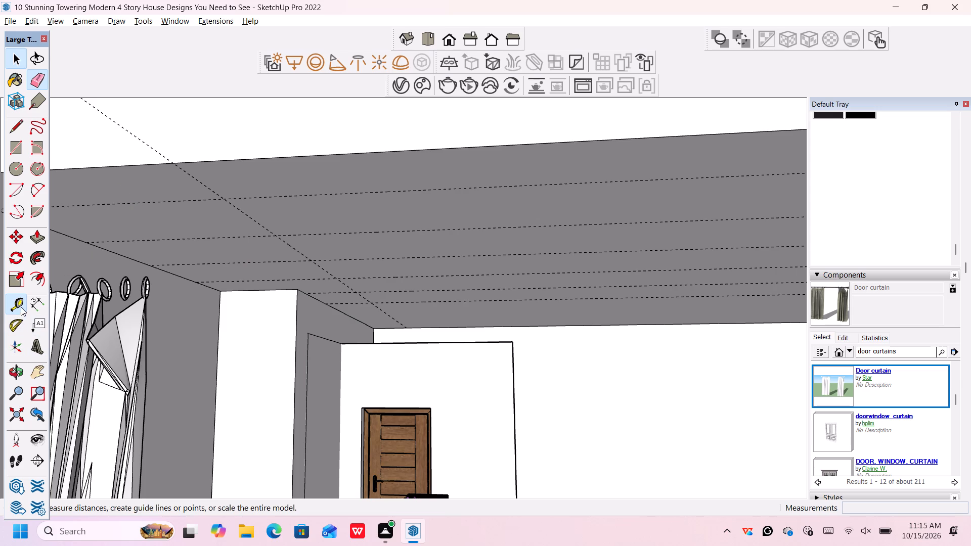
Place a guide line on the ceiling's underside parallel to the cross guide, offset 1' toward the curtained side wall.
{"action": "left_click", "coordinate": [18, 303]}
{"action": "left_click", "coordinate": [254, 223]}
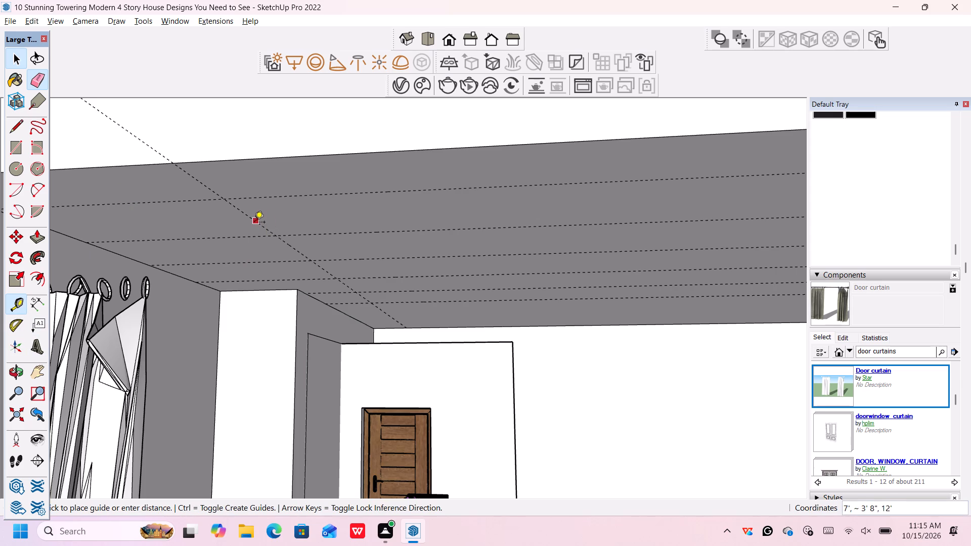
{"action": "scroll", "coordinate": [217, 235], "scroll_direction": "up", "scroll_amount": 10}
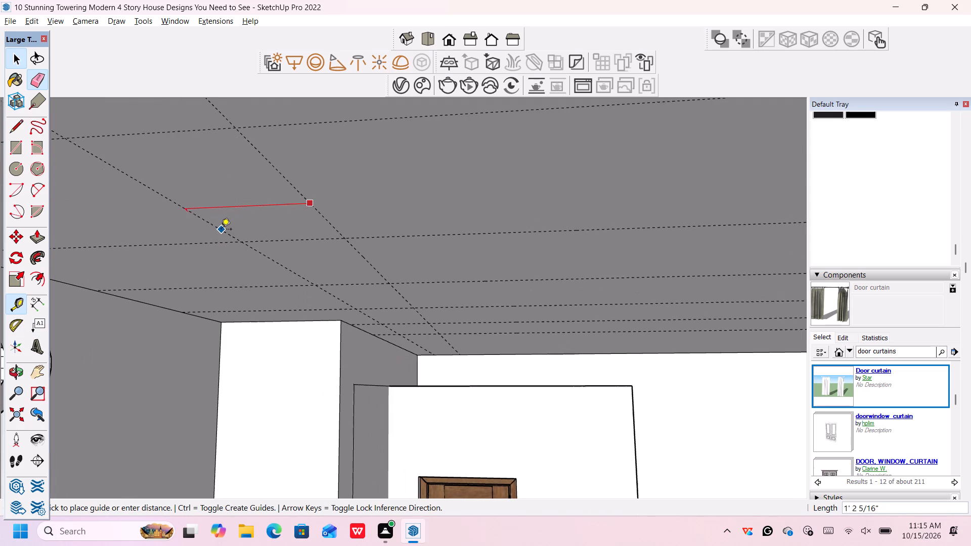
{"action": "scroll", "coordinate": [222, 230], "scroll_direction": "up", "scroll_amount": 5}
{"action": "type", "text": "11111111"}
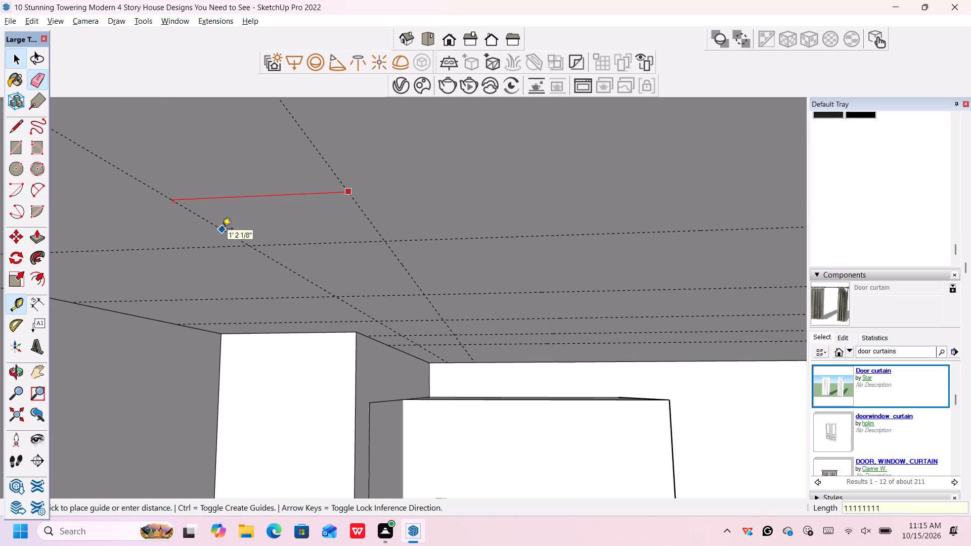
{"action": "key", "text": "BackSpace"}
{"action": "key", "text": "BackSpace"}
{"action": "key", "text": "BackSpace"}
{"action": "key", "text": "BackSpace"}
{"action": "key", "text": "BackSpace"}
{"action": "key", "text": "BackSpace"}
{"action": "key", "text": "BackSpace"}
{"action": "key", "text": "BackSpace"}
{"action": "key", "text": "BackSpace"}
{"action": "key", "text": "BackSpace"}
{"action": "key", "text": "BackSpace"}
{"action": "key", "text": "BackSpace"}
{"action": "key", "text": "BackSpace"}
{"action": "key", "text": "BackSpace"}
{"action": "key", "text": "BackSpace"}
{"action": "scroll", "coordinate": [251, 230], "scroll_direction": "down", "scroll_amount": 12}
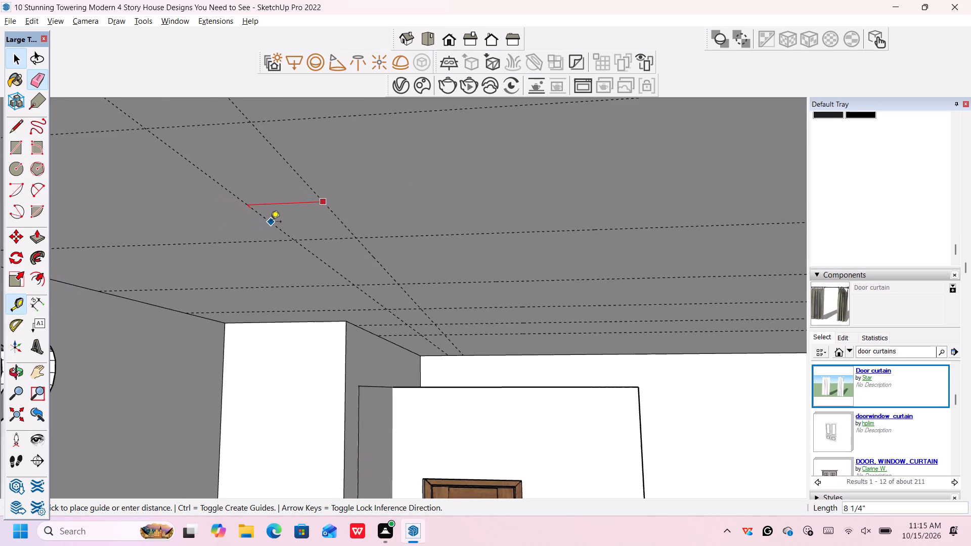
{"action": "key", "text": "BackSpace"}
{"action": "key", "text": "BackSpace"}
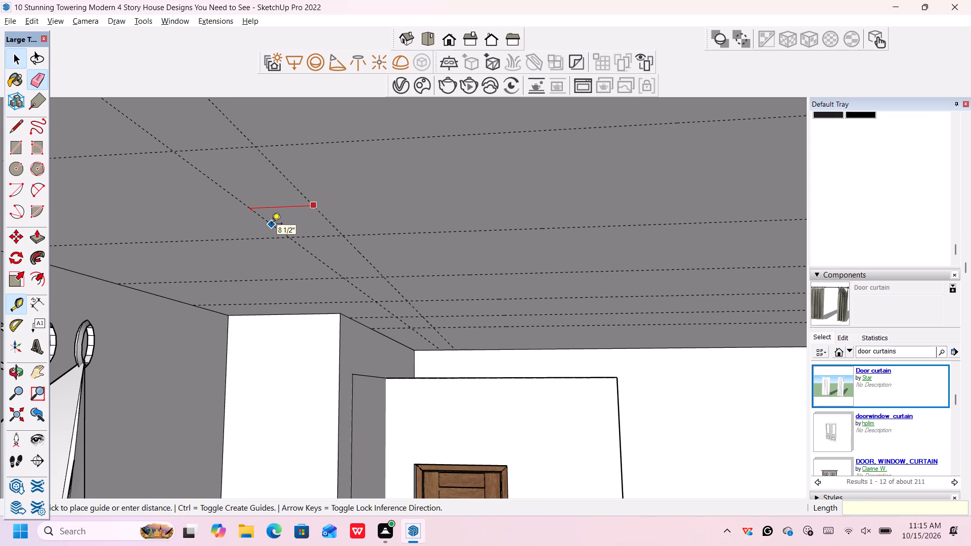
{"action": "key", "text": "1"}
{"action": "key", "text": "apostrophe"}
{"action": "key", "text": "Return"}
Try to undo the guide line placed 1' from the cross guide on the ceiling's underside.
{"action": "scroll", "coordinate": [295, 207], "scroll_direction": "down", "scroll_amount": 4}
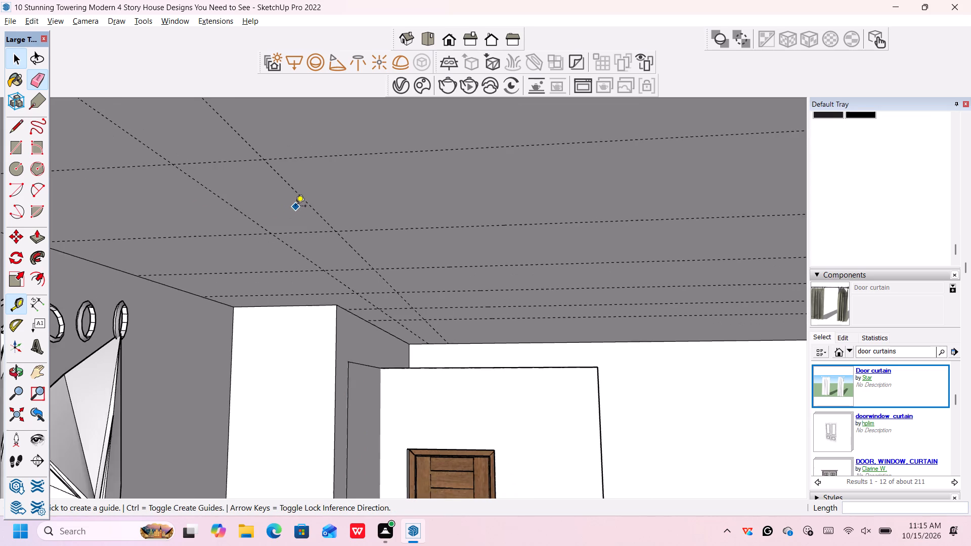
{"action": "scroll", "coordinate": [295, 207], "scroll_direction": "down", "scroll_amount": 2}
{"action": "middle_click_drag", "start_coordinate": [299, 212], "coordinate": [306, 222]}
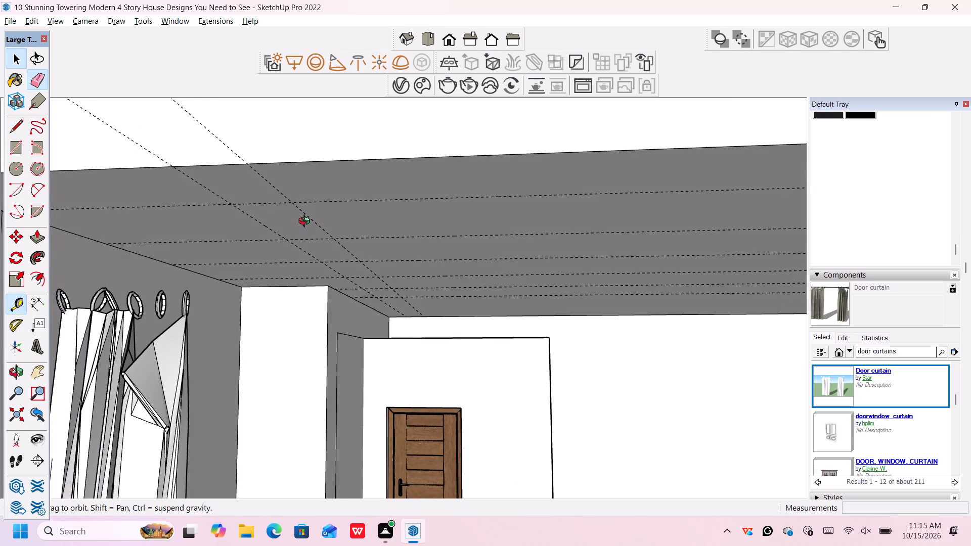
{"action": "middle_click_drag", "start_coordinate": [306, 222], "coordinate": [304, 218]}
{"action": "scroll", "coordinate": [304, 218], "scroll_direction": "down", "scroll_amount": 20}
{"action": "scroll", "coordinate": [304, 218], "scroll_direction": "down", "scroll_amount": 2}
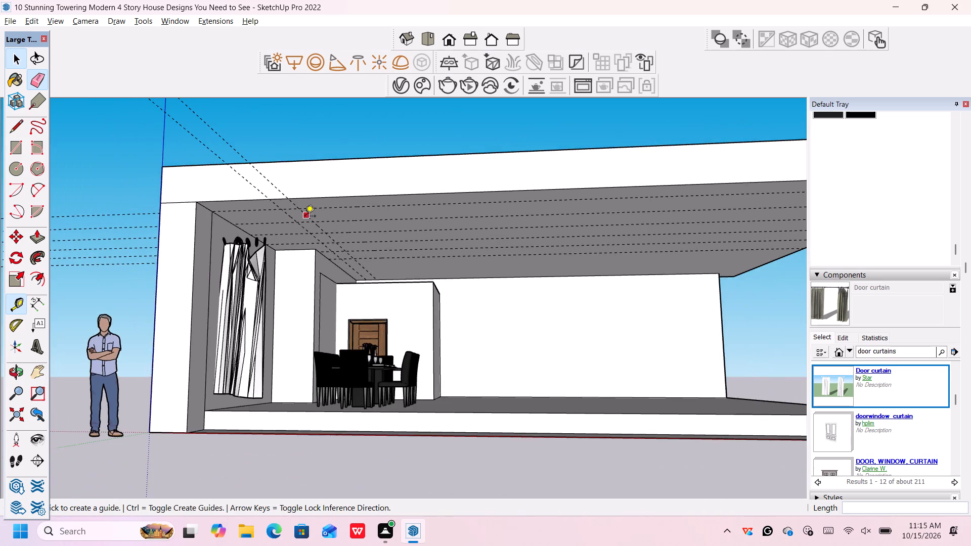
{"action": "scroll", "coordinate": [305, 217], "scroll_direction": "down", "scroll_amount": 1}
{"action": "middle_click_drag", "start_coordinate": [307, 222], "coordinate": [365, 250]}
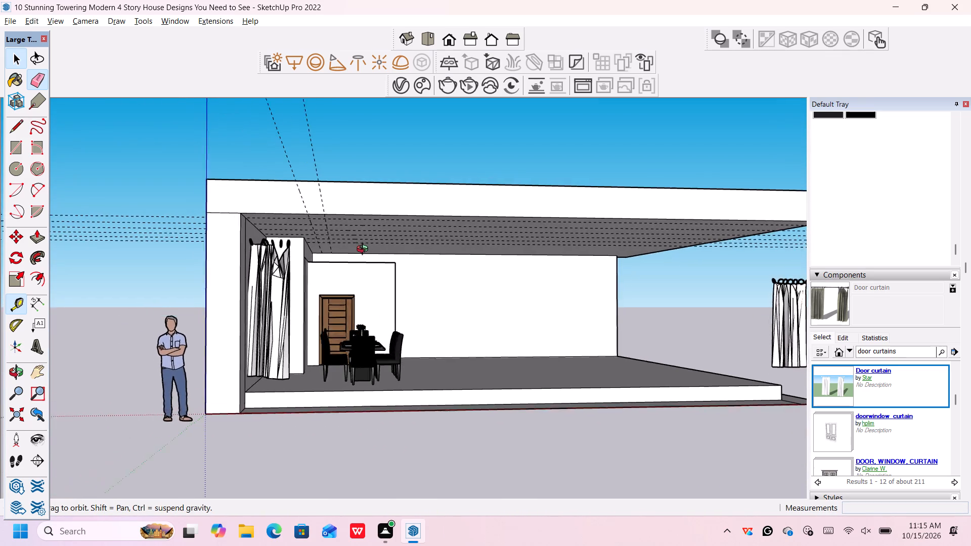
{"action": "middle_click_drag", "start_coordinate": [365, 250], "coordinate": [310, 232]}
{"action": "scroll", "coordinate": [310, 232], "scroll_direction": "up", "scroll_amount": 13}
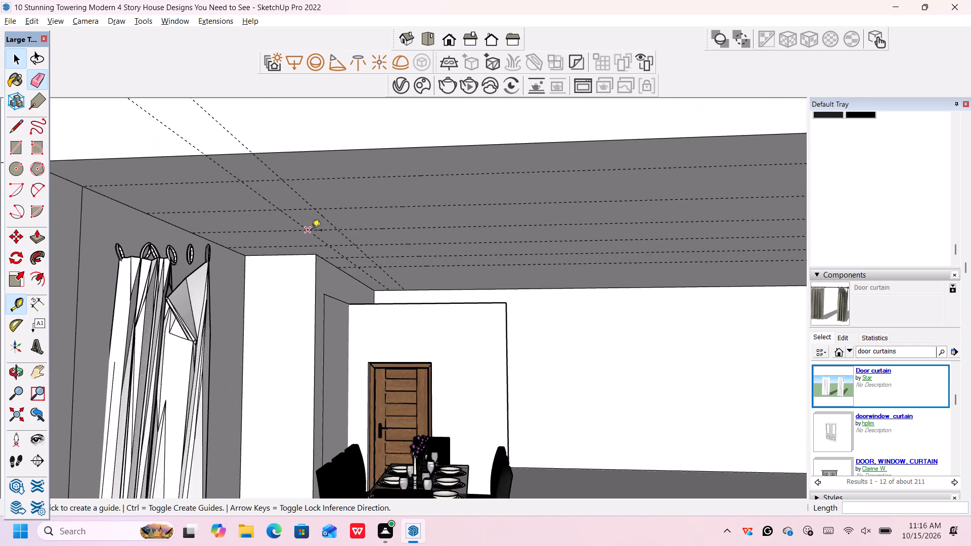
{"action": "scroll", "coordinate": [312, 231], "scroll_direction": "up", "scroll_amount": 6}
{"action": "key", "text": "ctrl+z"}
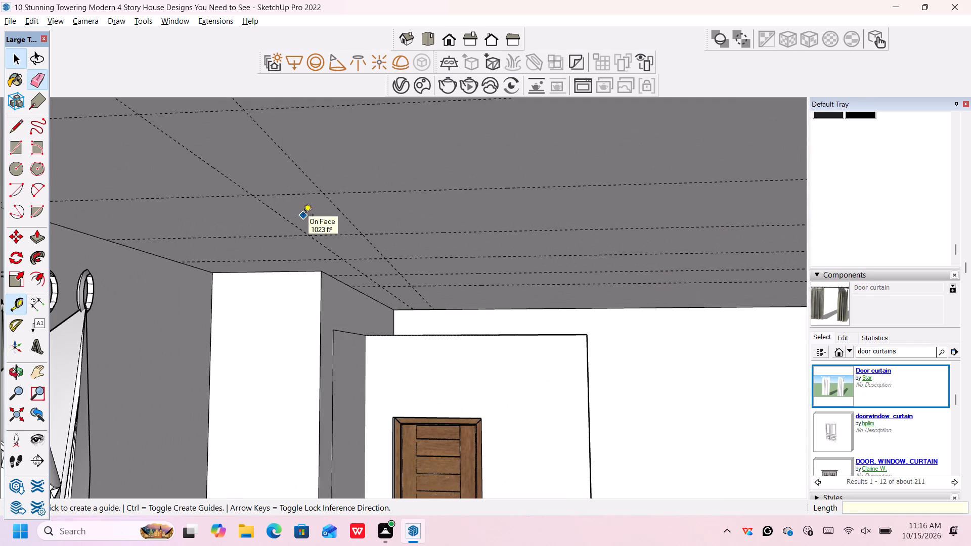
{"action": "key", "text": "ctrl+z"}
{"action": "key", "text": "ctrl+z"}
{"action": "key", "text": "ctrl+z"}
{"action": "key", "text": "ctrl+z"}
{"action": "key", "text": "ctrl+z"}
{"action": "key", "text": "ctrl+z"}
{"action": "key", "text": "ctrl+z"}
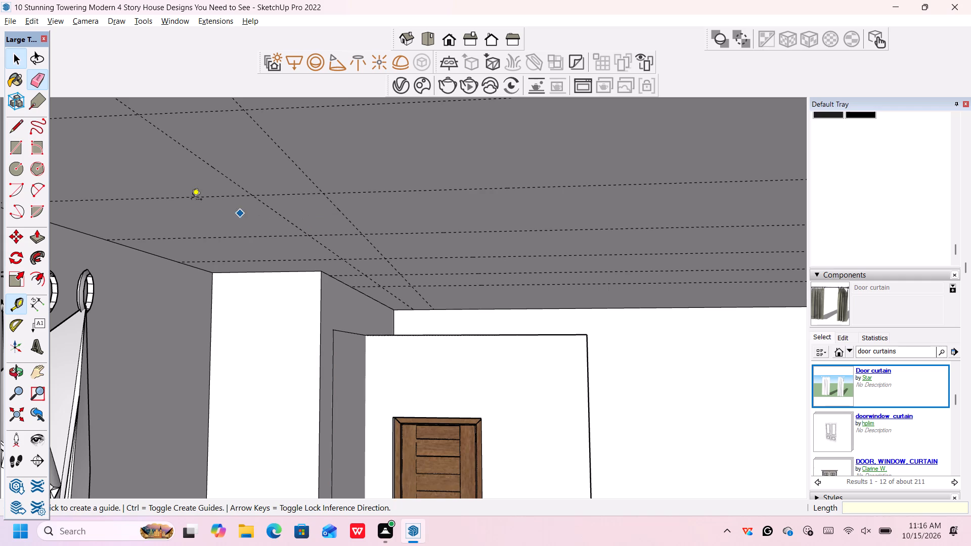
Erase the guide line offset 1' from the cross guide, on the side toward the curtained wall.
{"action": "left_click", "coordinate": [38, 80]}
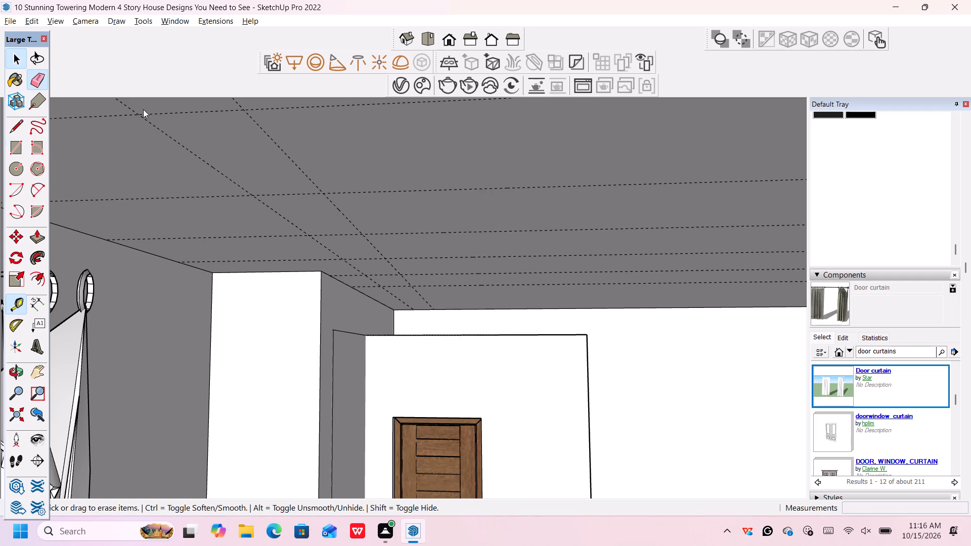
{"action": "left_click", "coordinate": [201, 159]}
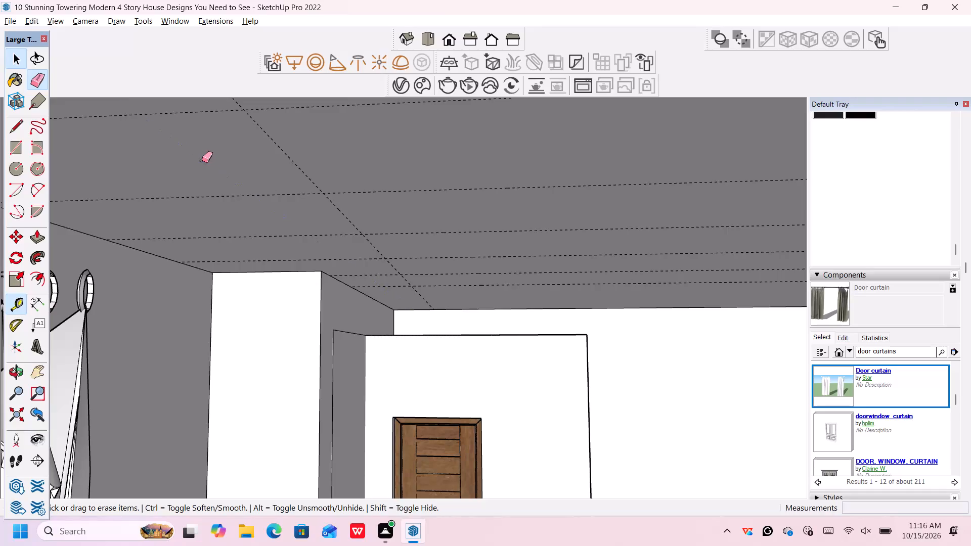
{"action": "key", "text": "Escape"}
Place a guide line on the ceiling's underside parallel to the cross guide, offset 6" toward the curtained side wall.
{"action": "left_click", "coordinate": [13, 304]}
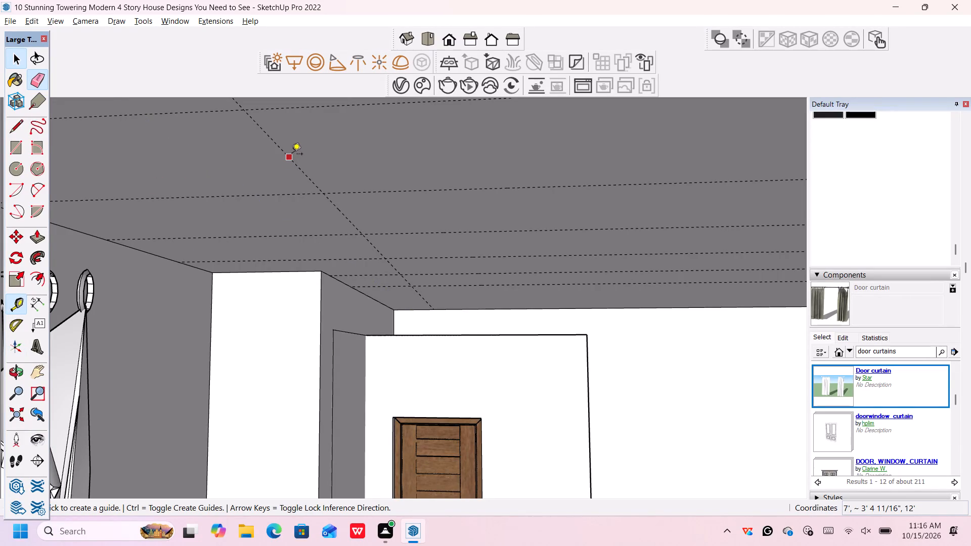
{"action": "left_click", "coordinate": [289, 159]}
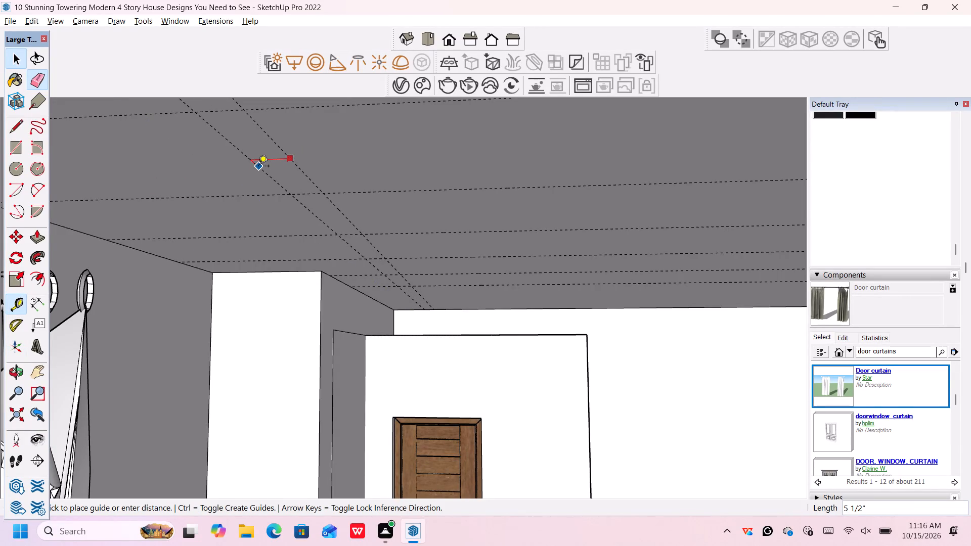
{"action": "key", "text": "6"}
{"action": "key", "text": "shift+quotedbl"}
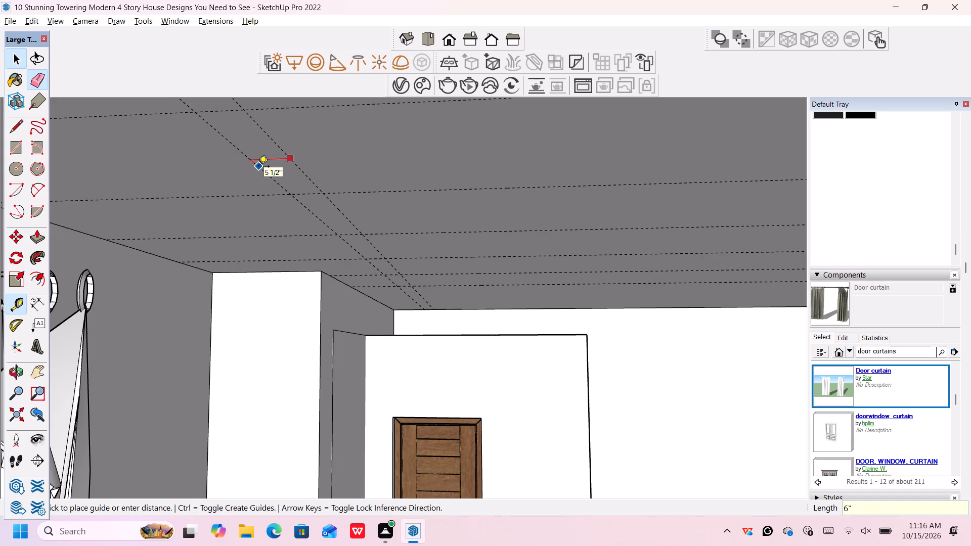
{"action": "key", "text": "Return"}
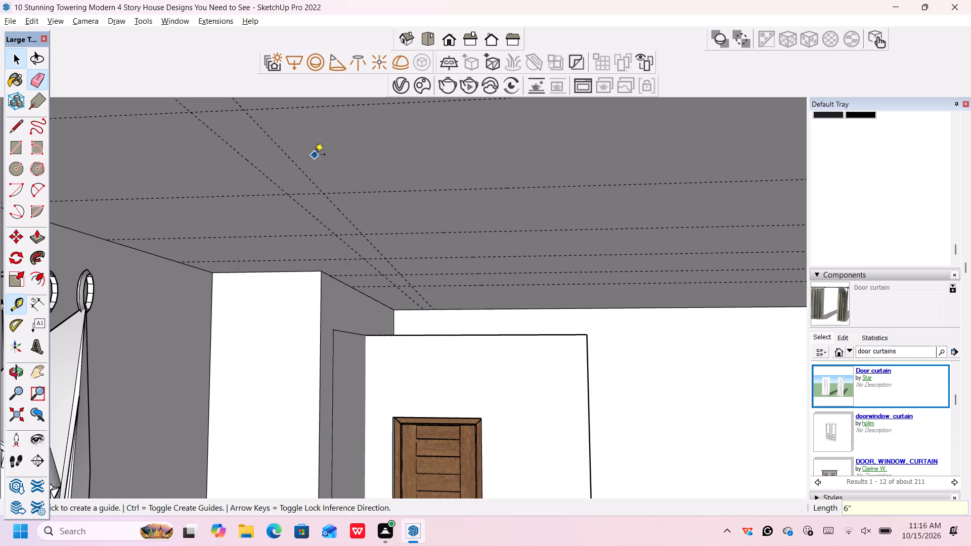
{"action": "key", "text": "space"}
{"action": "key", "text": "space"}
{"action": "key", "text": "space"}
{"action": "key", "text": "space"}
{"action": "key", "text": "space"}
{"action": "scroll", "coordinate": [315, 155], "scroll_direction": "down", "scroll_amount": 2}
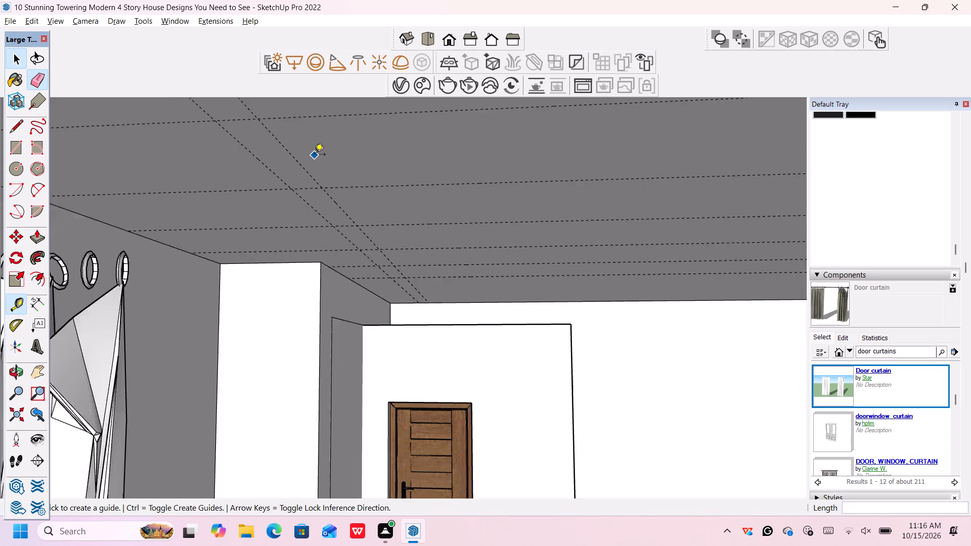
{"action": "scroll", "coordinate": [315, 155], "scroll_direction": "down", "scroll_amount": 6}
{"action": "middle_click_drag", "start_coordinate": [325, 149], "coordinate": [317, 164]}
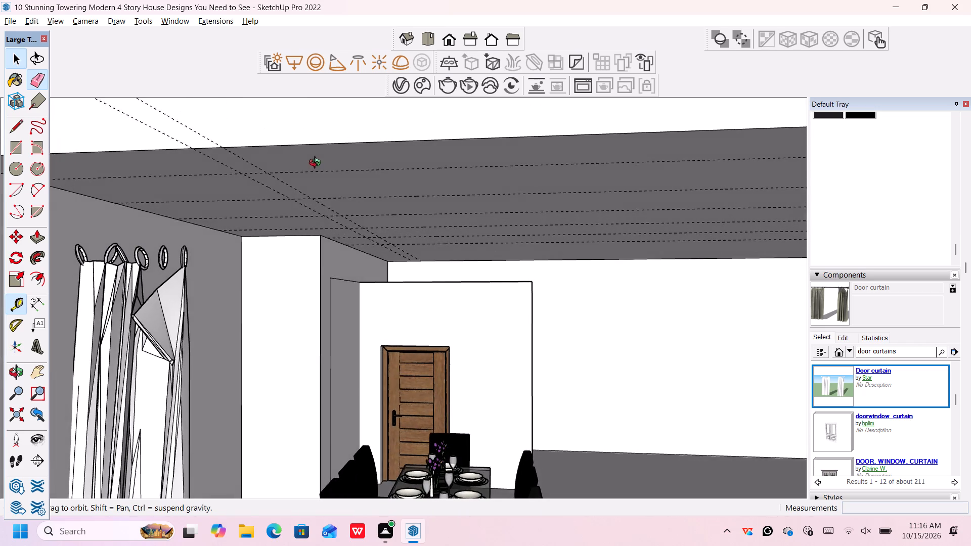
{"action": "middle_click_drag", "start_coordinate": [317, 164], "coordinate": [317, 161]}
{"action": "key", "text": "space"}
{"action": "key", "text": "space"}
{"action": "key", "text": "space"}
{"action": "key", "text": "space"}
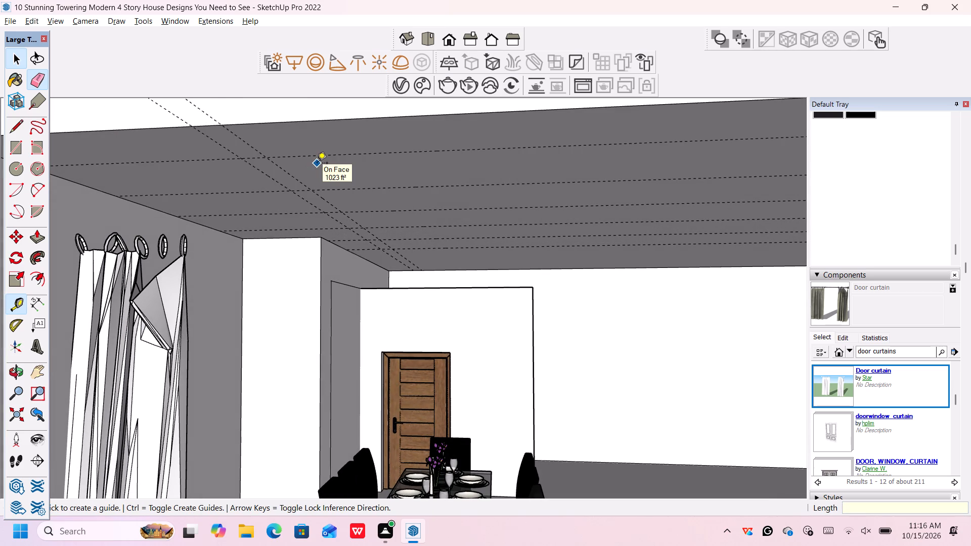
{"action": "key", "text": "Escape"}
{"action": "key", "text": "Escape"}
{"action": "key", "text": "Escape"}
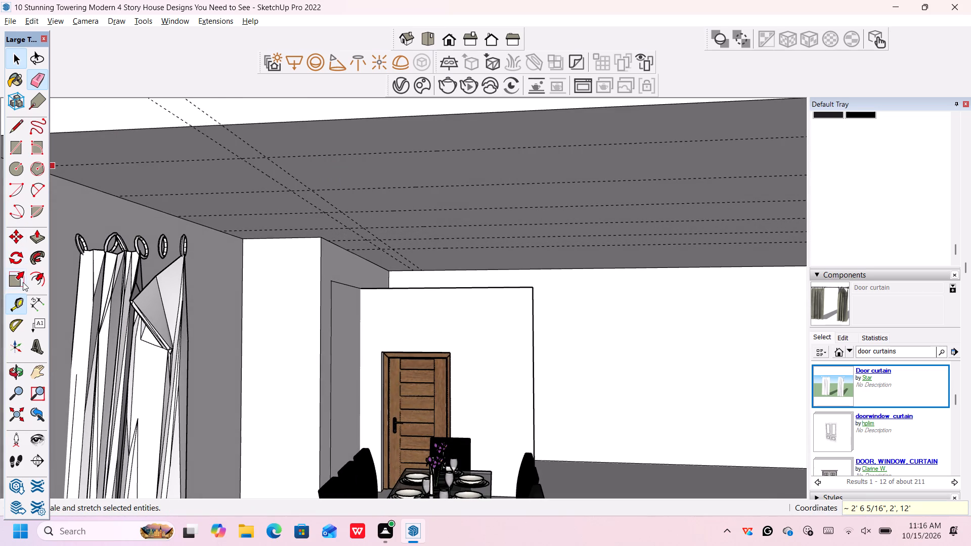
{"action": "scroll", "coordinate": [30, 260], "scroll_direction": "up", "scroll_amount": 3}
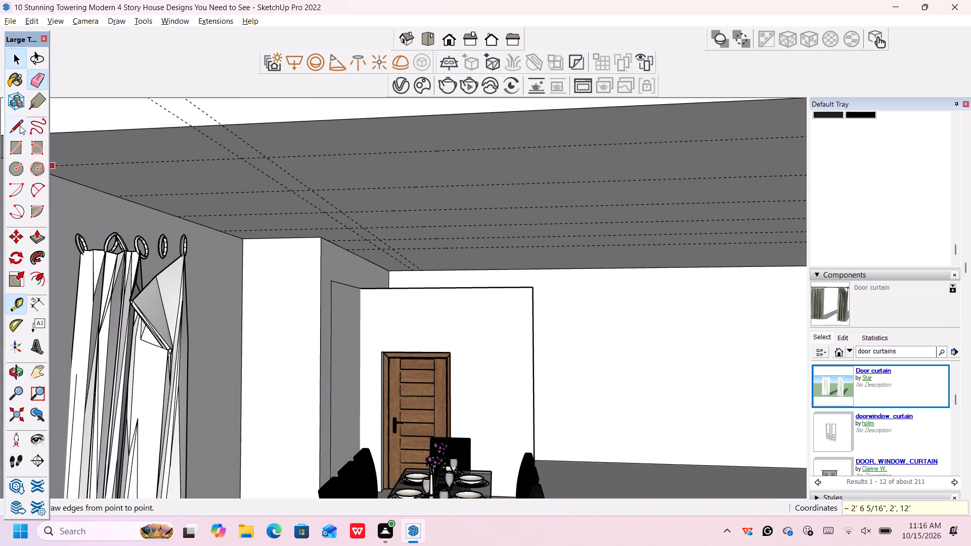
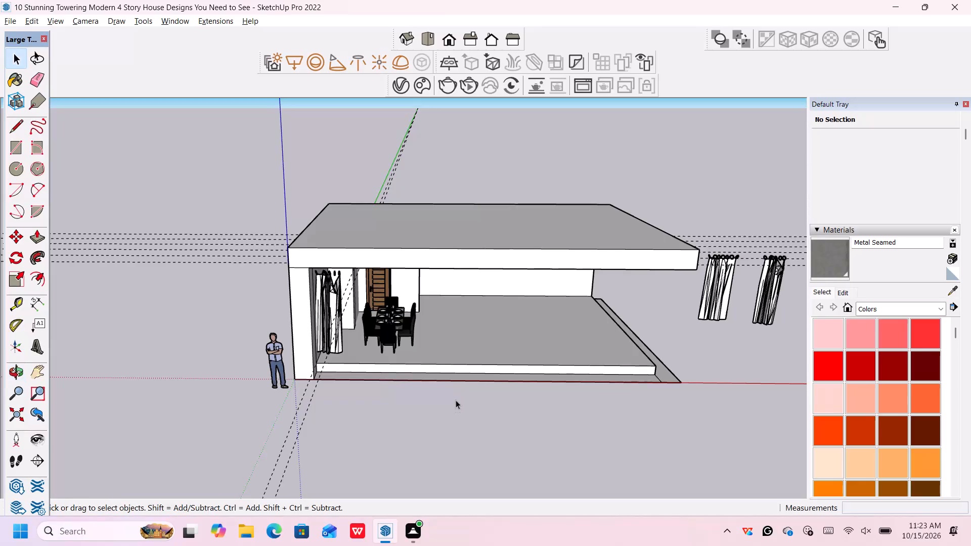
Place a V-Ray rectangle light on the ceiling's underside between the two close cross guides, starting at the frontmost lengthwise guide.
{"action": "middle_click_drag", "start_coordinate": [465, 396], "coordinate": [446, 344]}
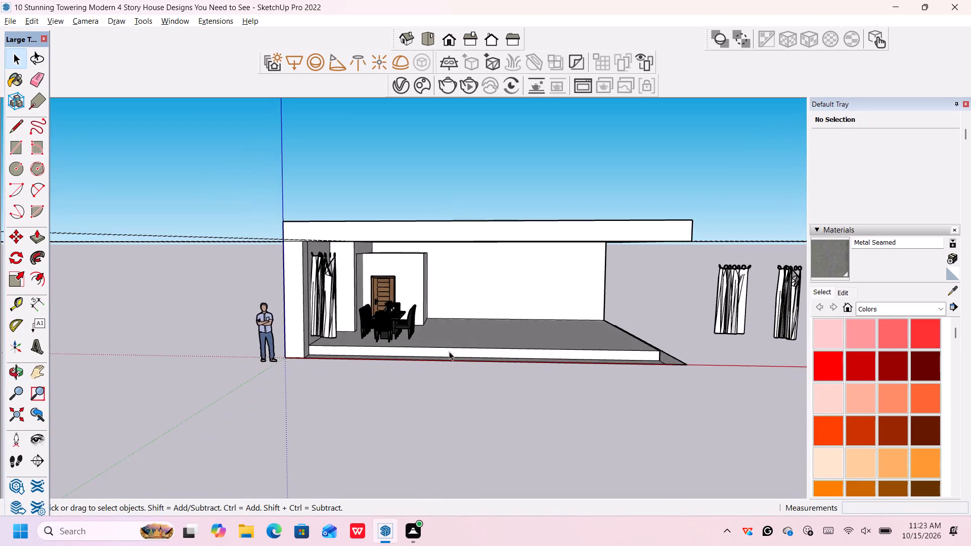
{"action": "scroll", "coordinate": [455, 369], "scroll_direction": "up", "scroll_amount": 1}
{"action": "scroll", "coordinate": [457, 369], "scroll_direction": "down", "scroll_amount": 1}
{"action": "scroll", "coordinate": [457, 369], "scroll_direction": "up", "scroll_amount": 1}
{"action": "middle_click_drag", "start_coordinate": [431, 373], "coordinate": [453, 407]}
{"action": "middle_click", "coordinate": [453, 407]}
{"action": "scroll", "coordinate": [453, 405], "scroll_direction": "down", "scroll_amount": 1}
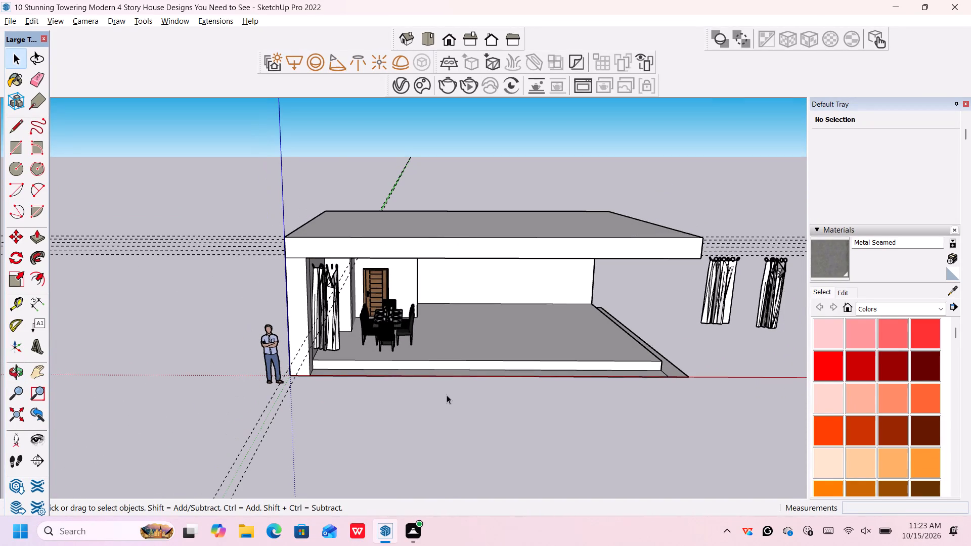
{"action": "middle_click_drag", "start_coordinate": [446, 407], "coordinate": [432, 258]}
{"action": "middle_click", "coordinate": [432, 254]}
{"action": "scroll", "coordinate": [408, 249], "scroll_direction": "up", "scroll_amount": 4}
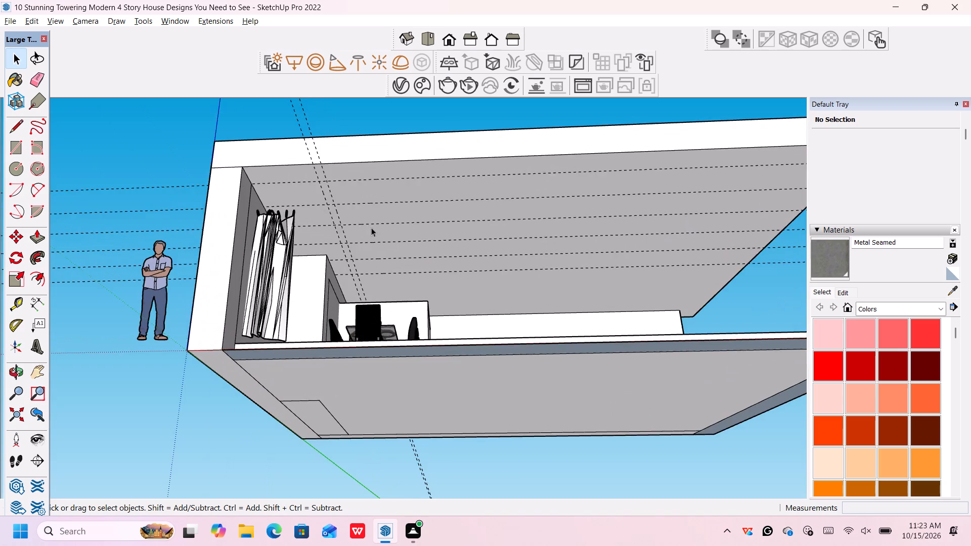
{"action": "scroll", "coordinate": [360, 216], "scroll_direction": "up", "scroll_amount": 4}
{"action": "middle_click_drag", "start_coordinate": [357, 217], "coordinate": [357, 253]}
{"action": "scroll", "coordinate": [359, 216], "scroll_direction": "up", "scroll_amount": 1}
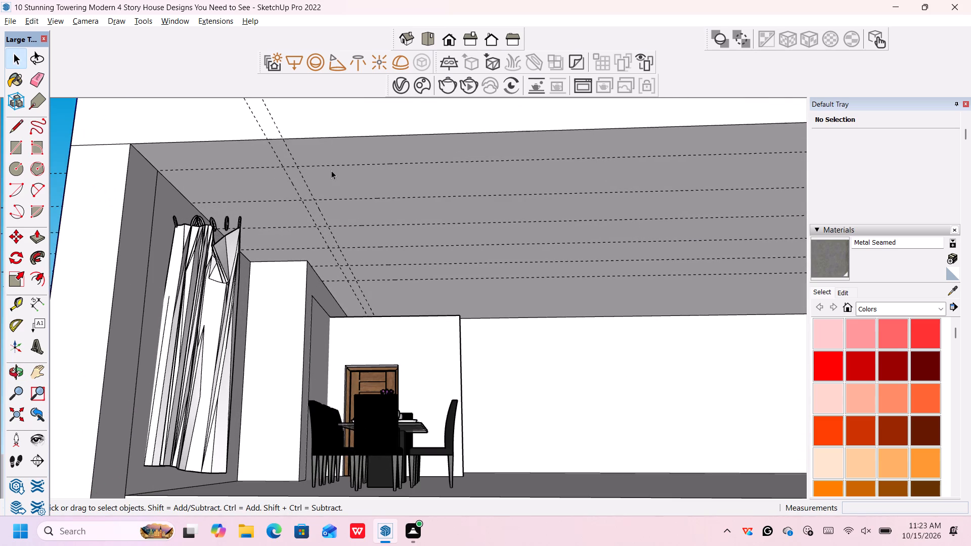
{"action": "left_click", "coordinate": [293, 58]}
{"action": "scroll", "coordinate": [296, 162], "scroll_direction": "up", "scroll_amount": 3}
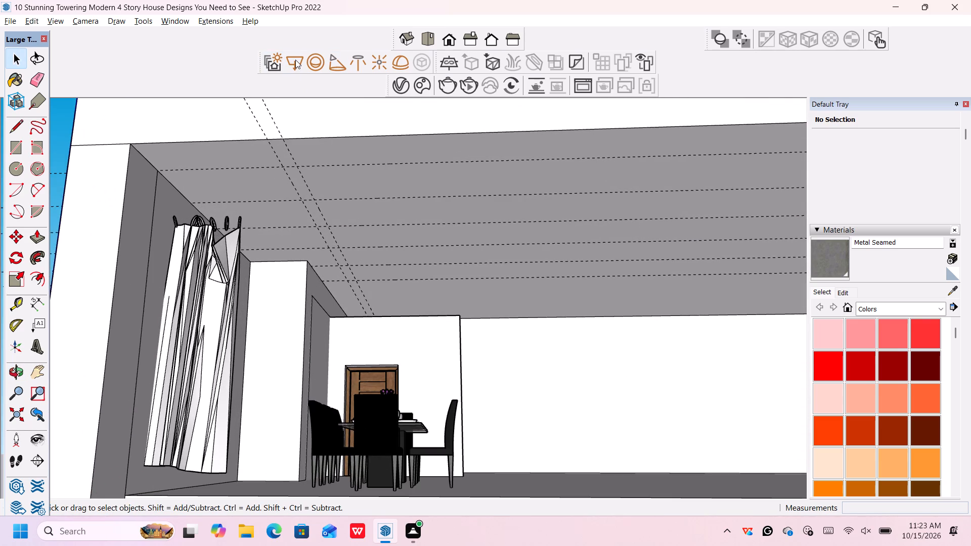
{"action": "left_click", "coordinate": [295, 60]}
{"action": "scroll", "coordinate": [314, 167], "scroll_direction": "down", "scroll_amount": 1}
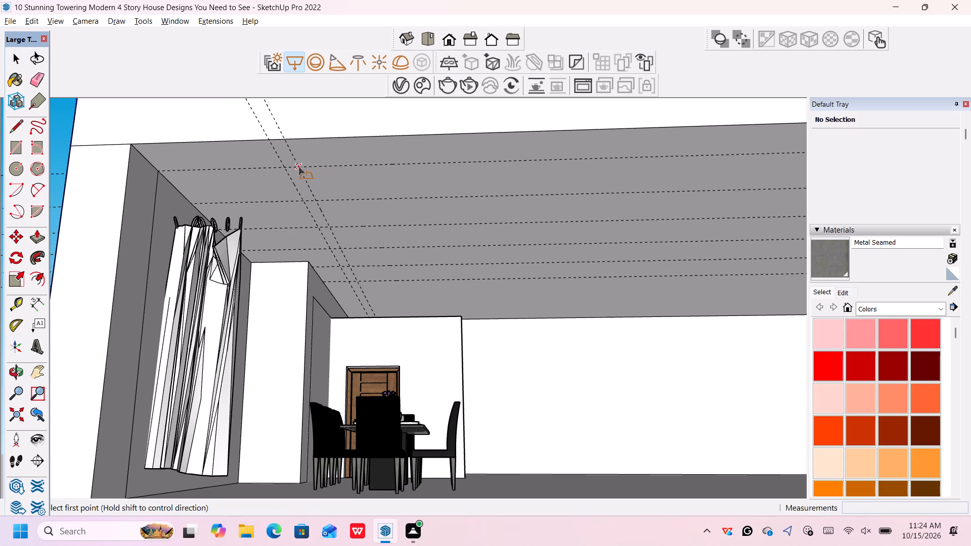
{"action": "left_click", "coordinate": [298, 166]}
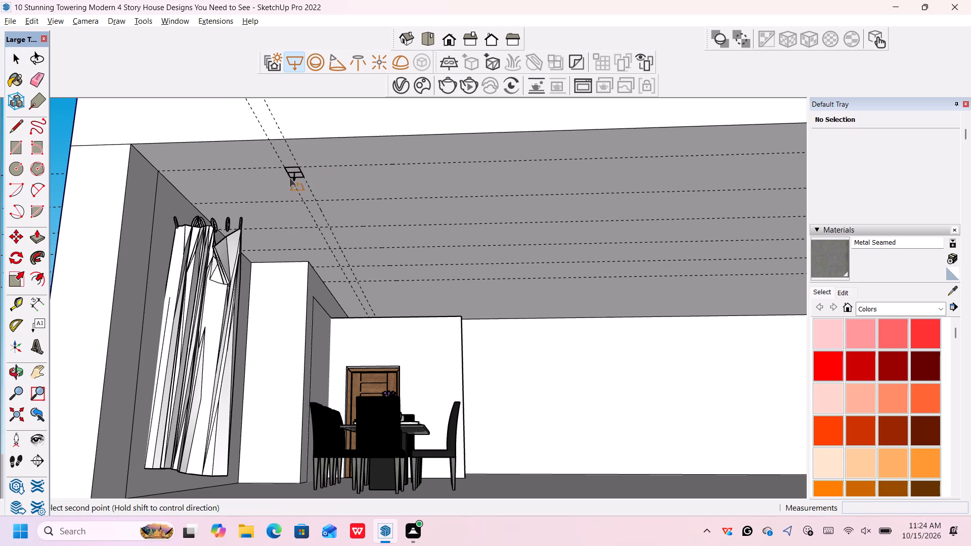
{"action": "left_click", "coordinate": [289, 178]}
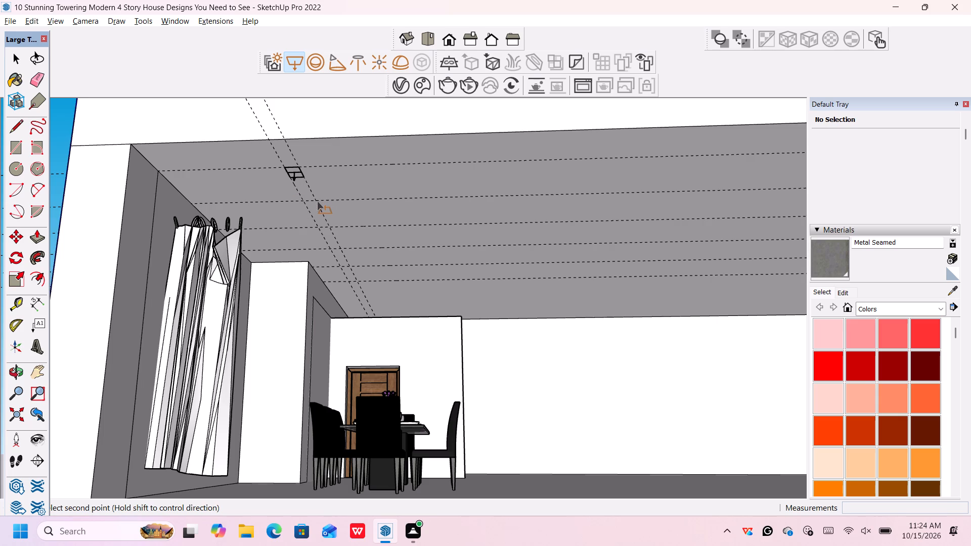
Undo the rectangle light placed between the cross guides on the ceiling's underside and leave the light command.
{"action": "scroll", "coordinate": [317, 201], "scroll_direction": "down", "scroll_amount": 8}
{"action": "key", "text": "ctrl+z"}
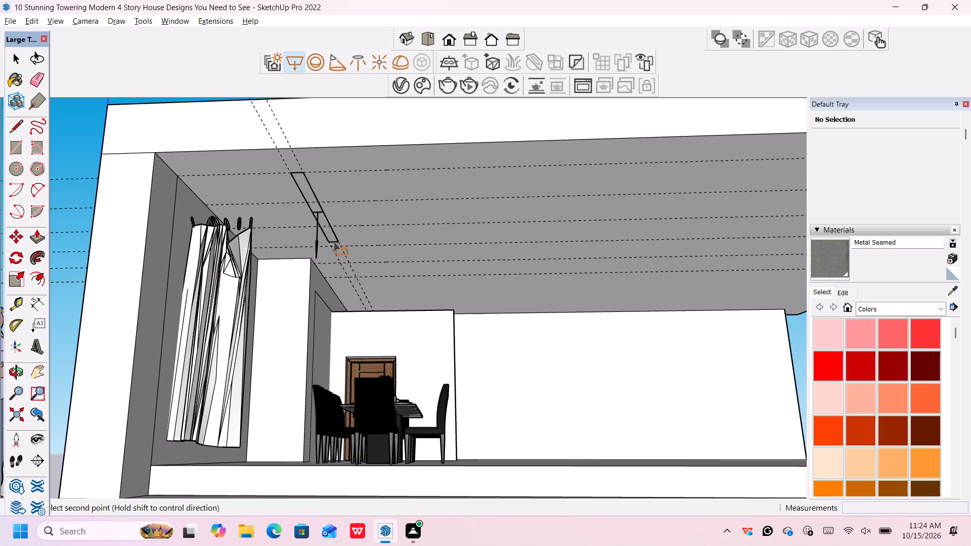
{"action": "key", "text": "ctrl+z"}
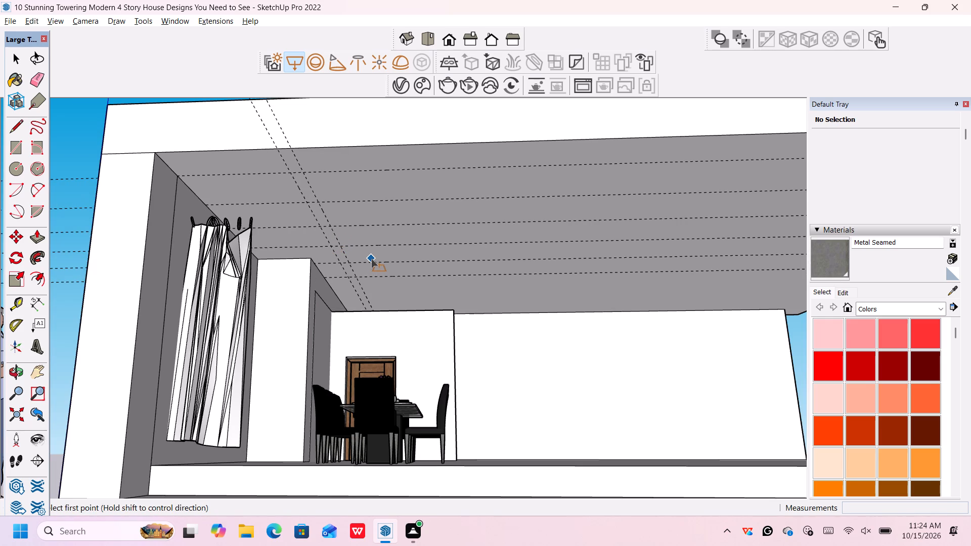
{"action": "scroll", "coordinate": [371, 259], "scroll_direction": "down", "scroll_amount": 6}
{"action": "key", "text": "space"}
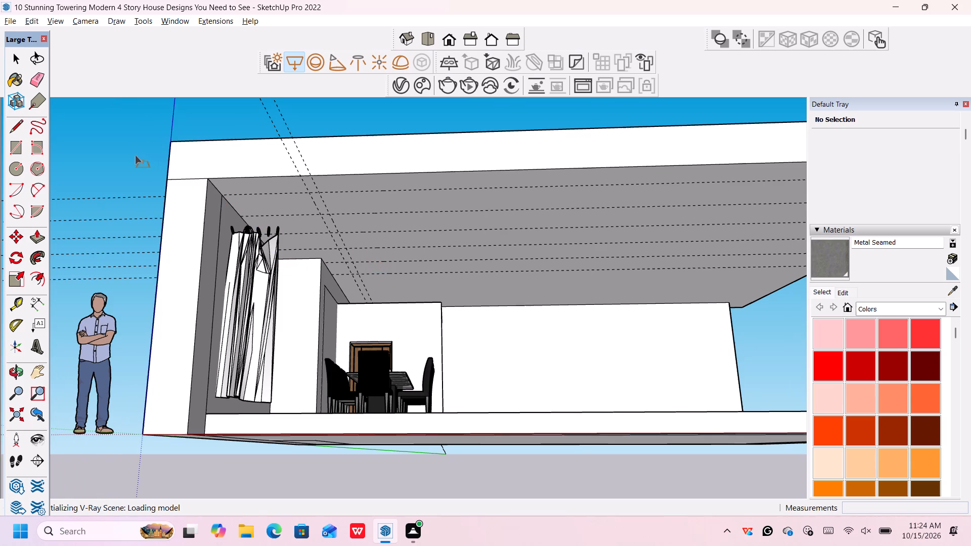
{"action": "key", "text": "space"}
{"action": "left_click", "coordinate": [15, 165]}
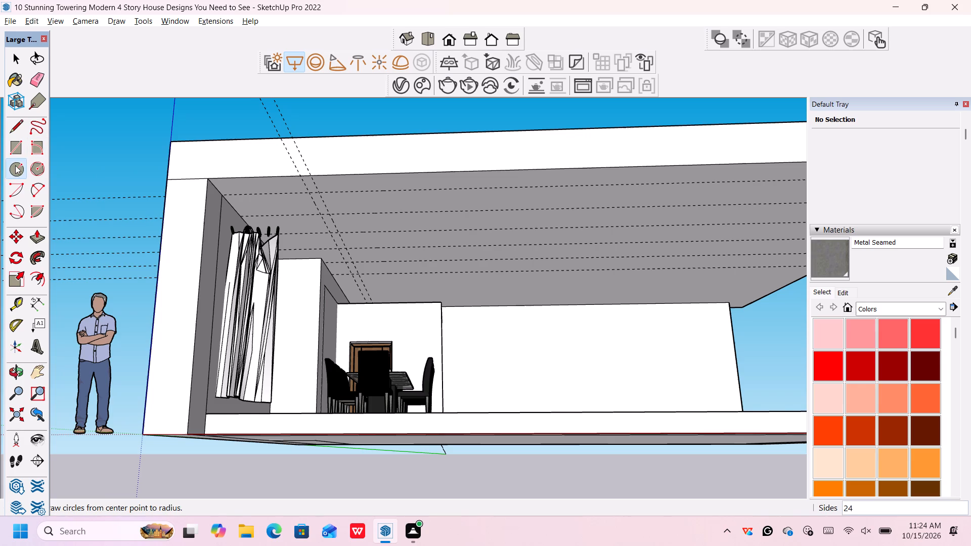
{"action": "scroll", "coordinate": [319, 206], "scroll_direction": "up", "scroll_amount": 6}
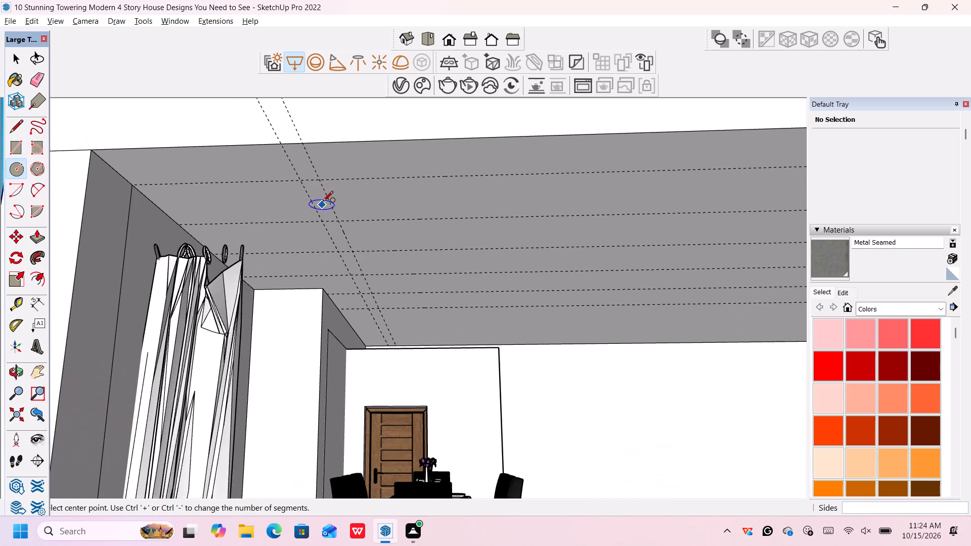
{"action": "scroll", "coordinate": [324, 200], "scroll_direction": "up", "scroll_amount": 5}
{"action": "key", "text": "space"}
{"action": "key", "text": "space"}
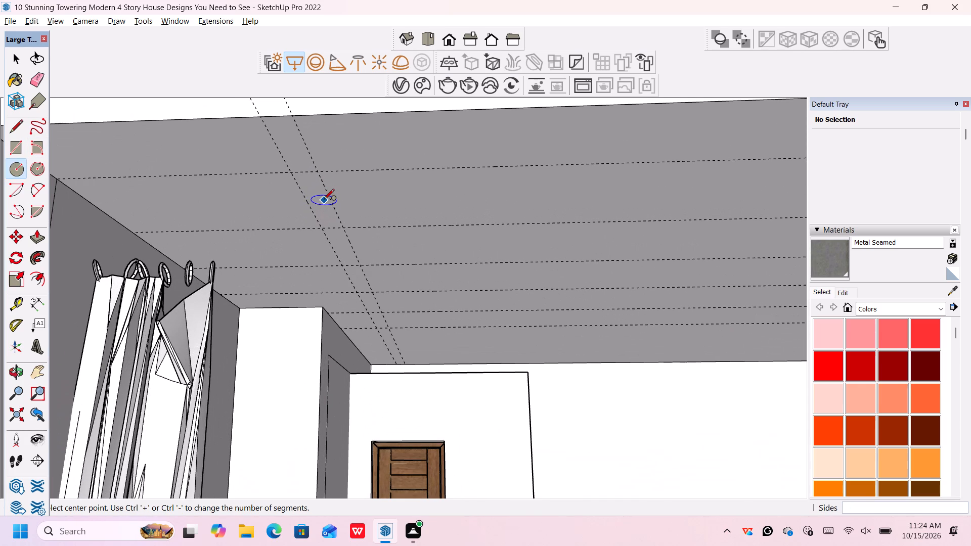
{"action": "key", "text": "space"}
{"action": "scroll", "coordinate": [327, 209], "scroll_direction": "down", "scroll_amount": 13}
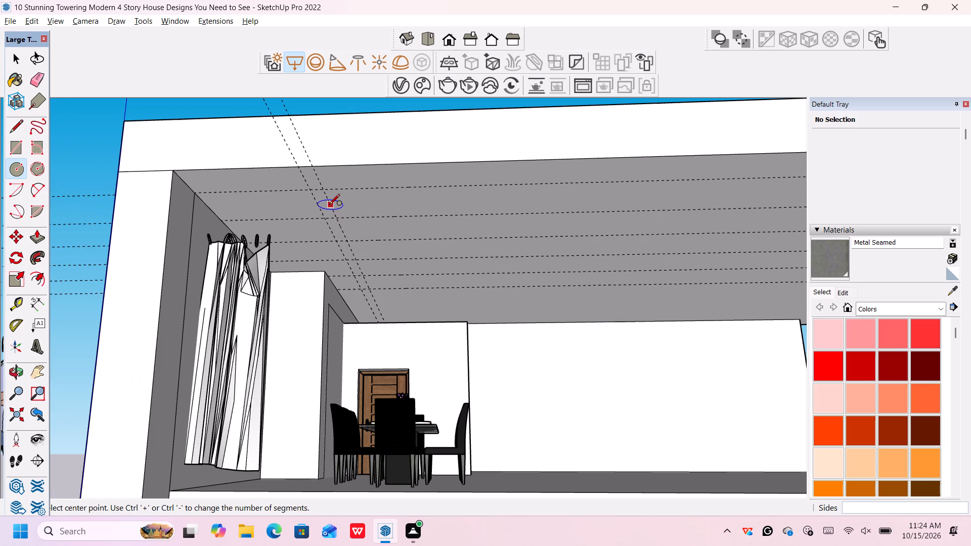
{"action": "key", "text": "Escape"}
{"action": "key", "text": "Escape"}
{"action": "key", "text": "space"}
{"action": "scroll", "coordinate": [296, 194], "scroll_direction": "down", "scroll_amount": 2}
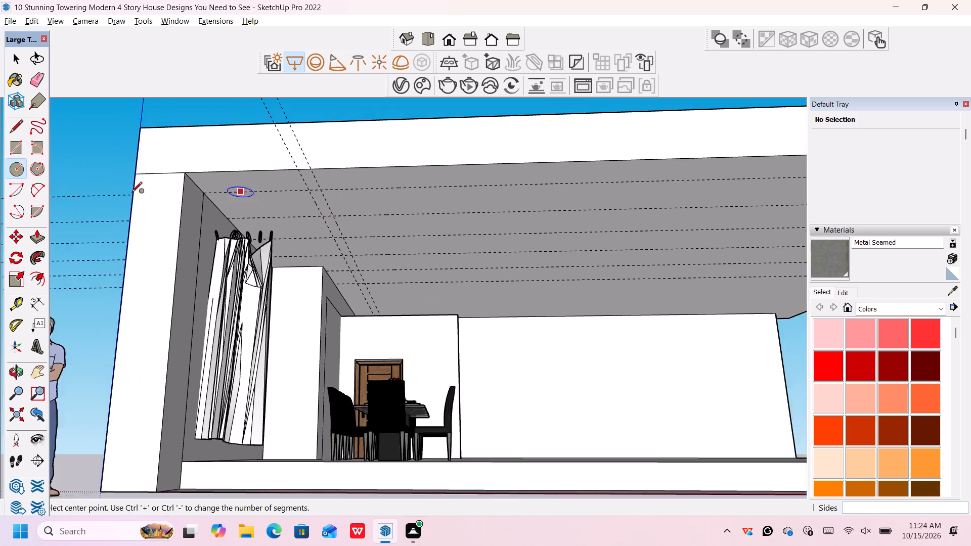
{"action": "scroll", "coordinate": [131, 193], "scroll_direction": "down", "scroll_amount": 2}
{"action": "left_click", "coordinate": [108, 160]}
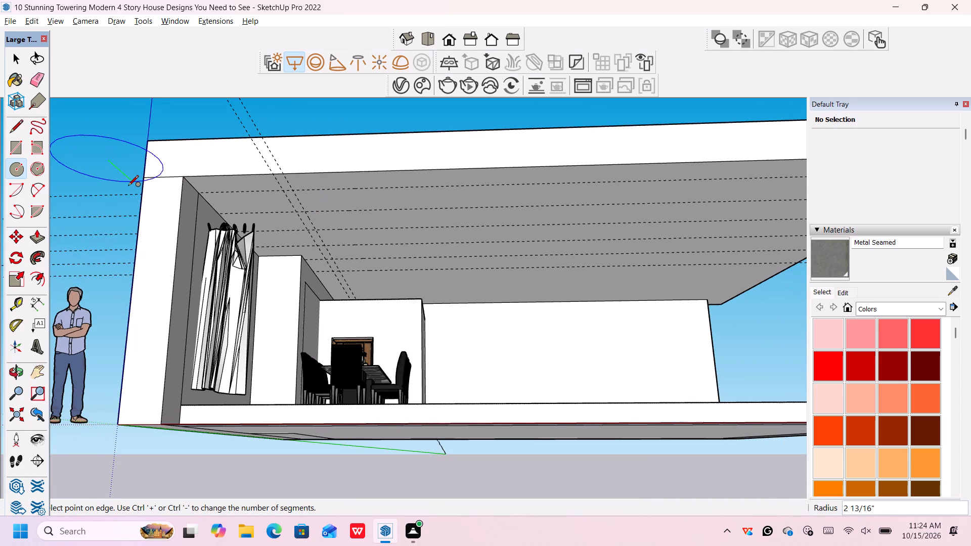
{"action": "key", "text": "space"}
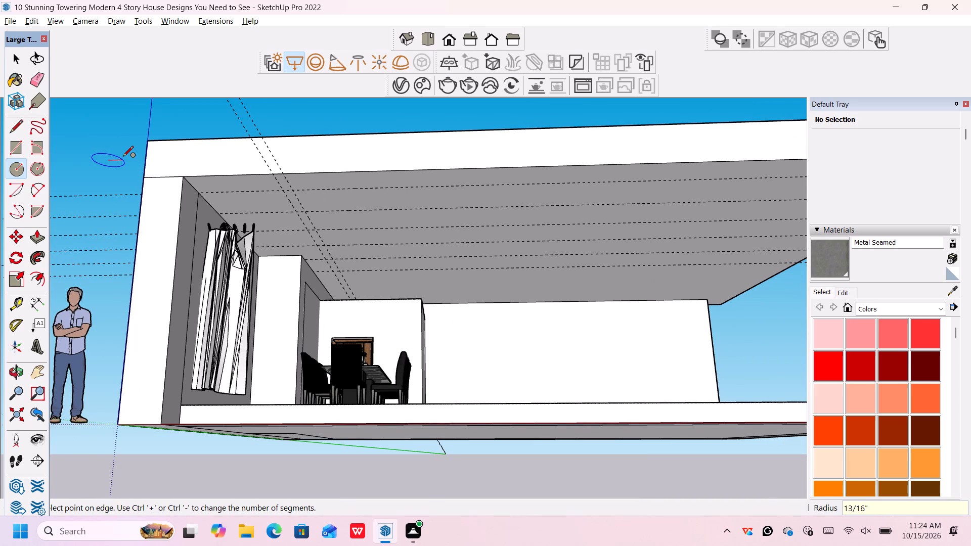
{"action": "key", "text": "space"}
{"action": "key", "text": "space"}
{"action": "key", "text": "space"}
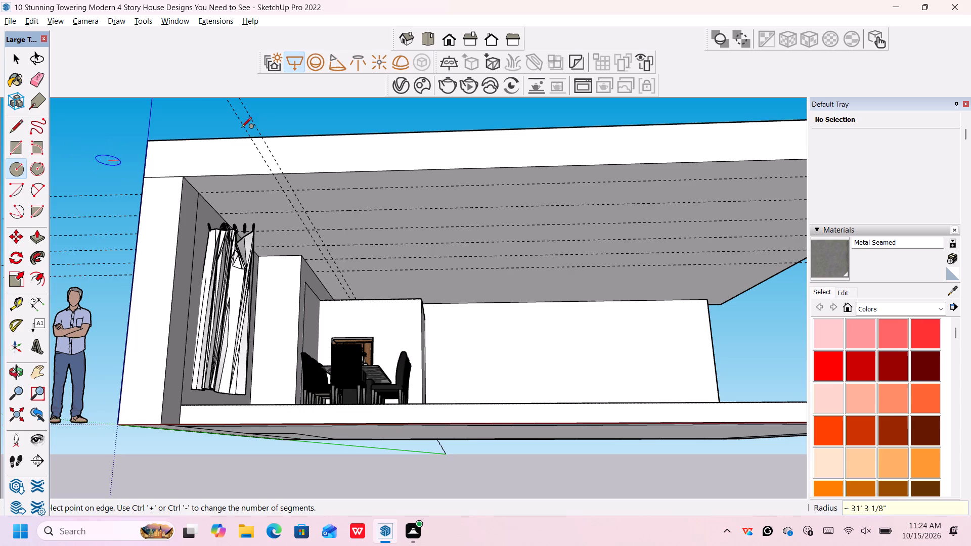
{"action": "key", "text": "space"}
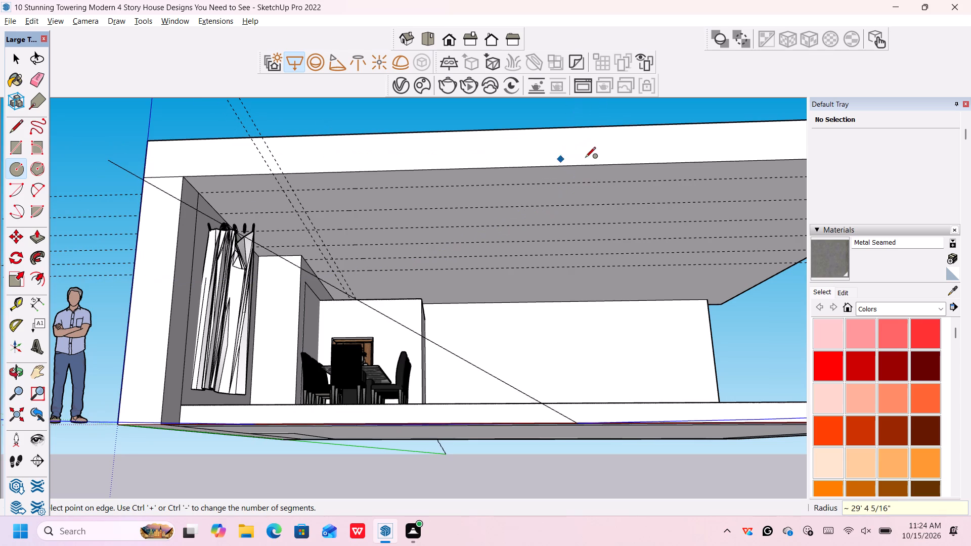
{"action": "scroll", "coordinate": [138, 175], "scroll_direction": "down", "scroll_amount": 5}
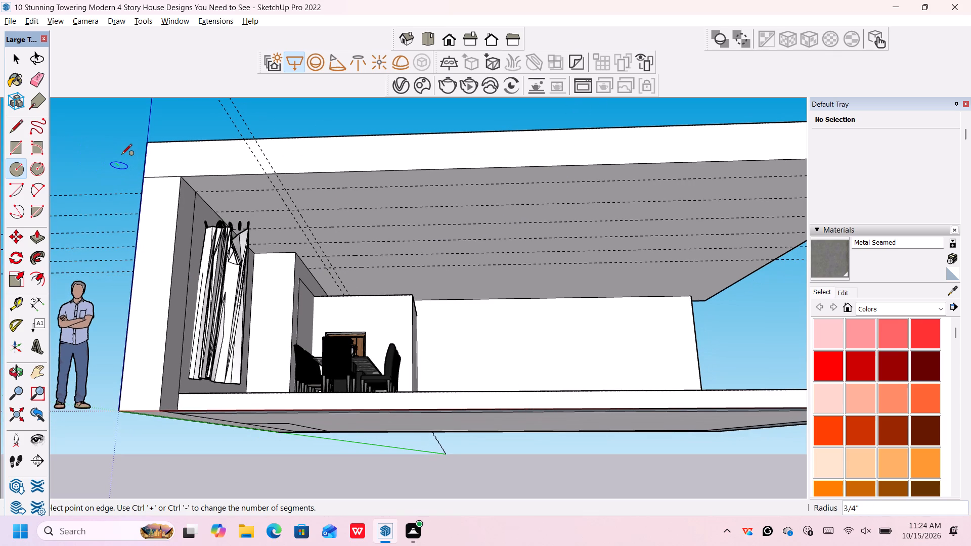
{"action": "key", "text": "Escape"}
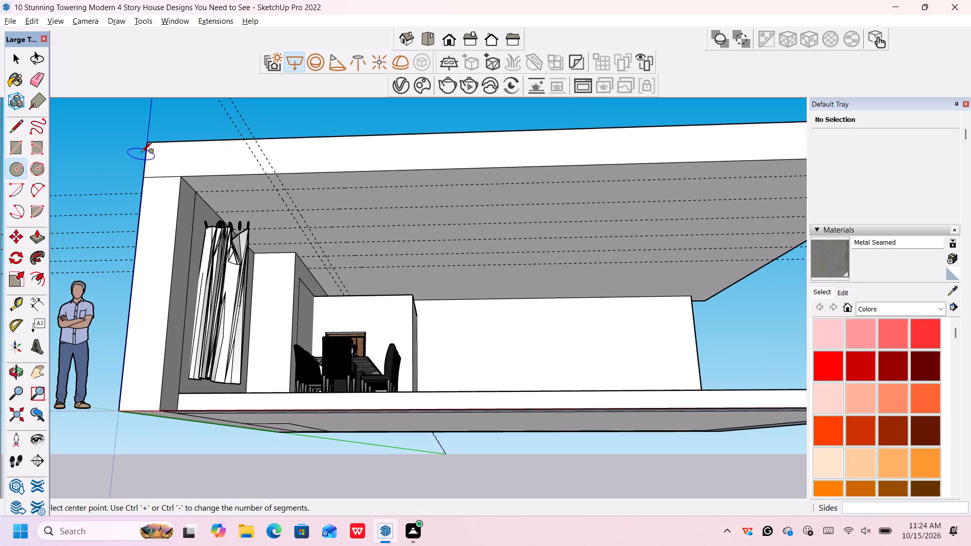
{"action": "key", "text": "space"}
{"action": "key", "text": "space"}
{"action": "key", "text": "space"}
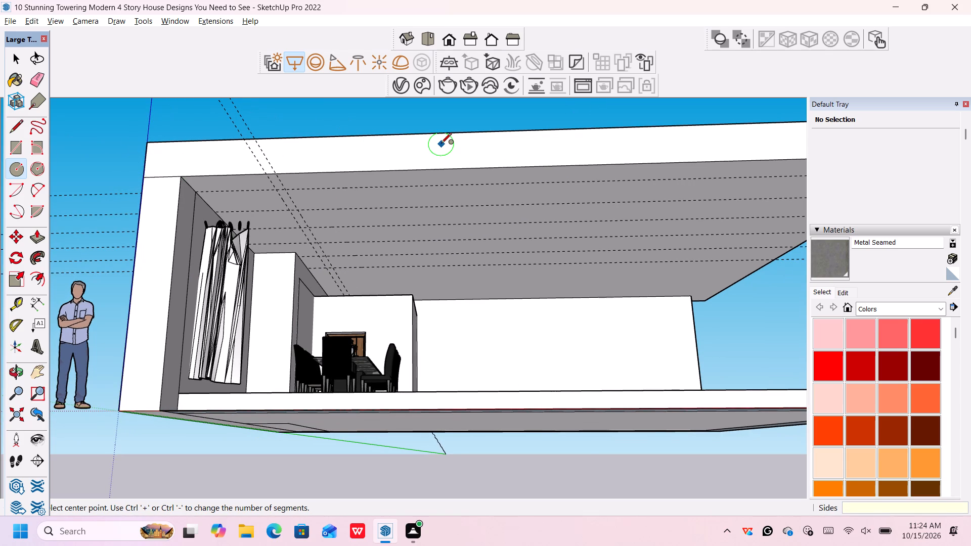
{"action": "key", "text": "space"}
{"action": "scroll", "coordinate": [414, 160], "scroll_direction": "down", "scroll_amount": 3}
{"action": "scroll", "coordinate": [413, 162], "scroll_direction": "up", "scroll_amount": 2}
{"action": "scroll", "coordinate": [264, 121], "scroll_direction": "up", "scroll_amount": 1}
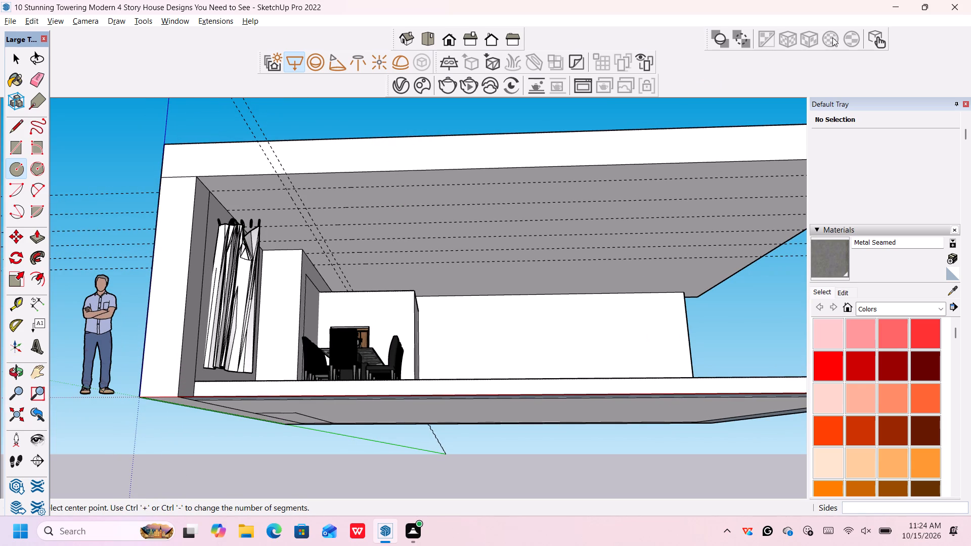
Close the house model and save its changes.
{"action": "left_click", "coordinate": [958, 6]}
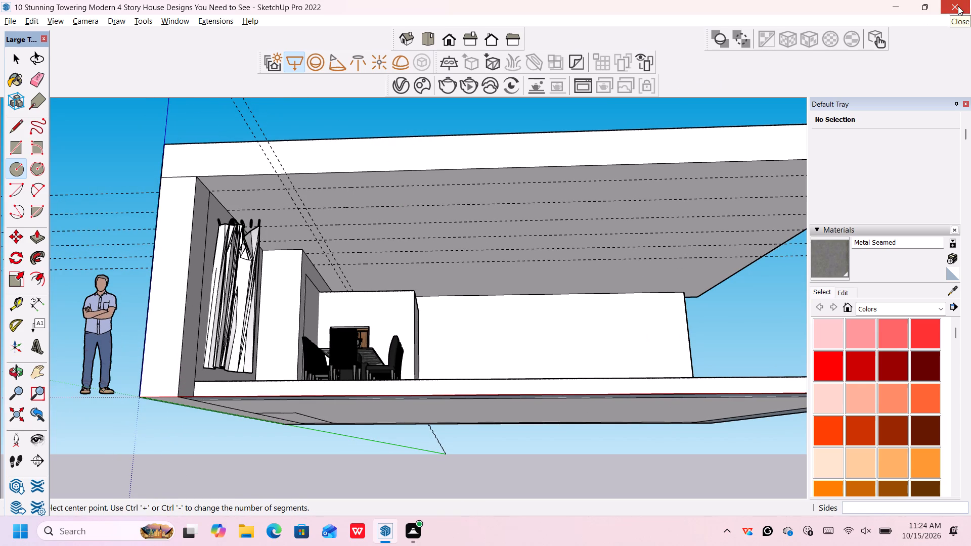
{"action": "left_click", "coordinate": [466, 286]}
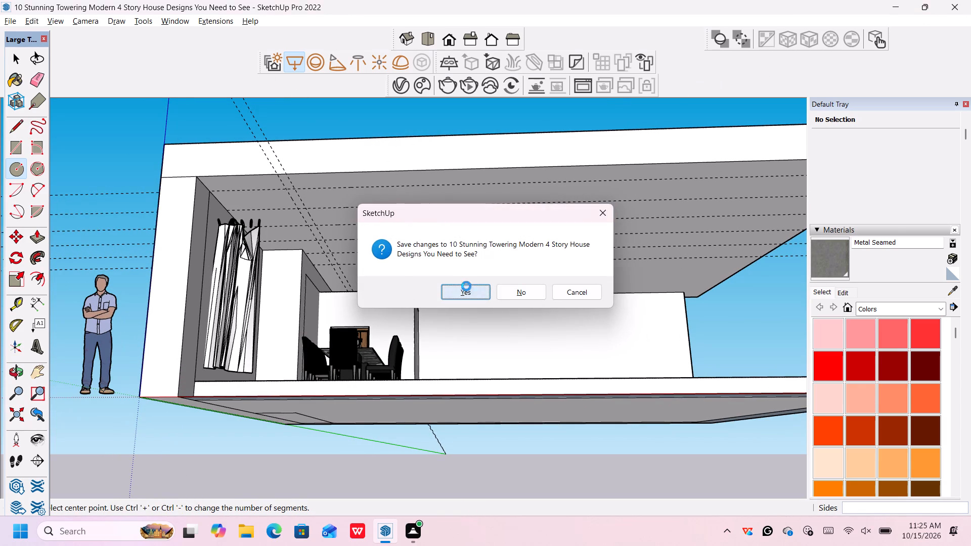
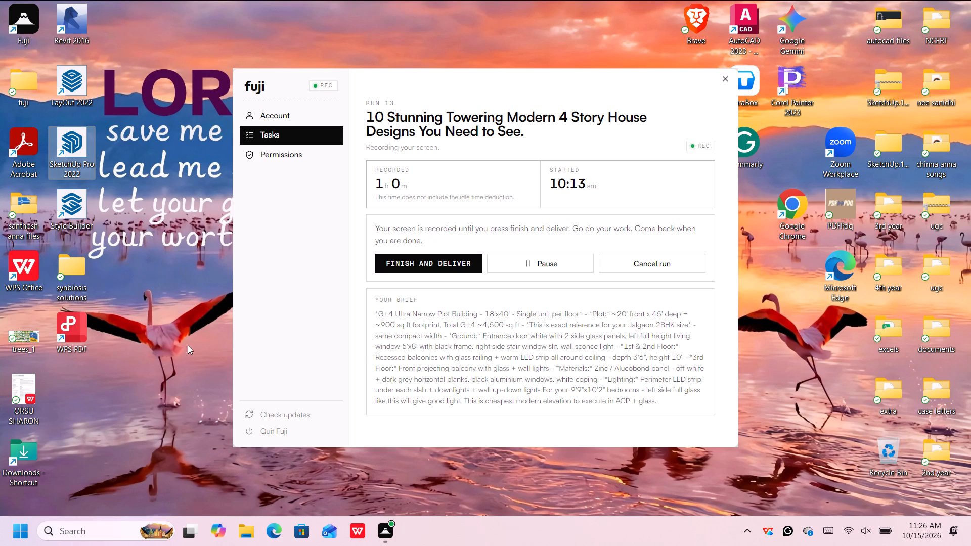
Launch SketchUp Pro 2022 again from the desktop.
{"action": "double_click", "coordinate": [87, 151]}
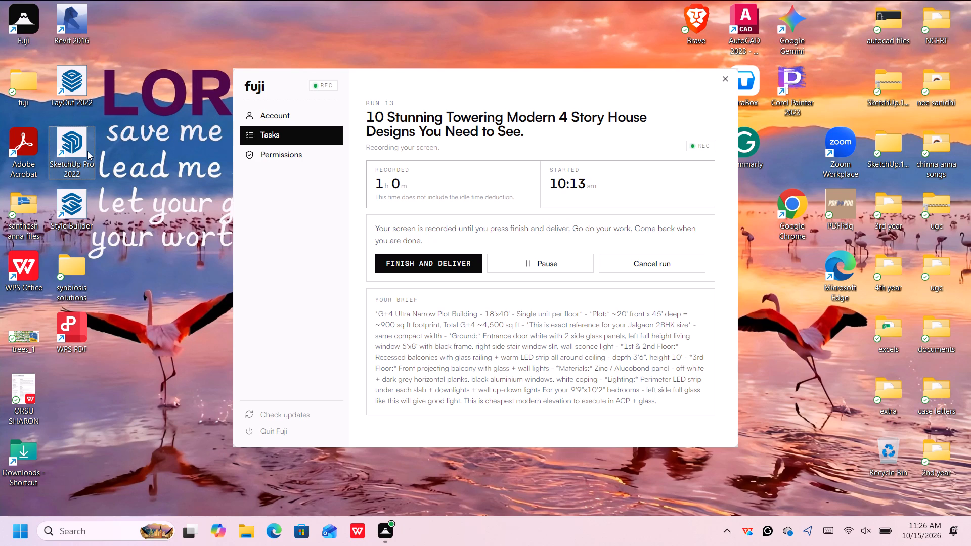
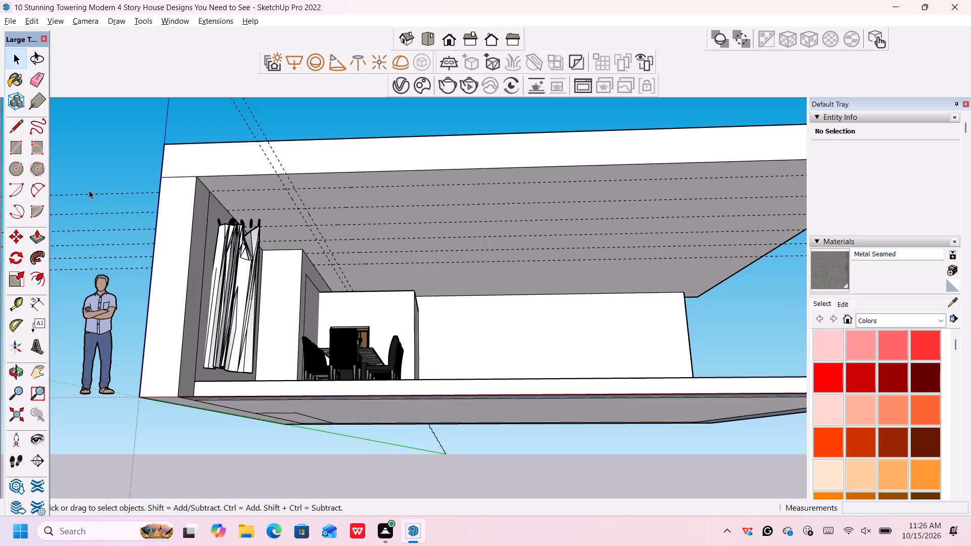
Draw two circles of about 3 1/8" radius on the ceiling's nearest two cross guides, centred between the paired lengthwise guides.
{"action": "left_click", "coordinate": [11, 169]}
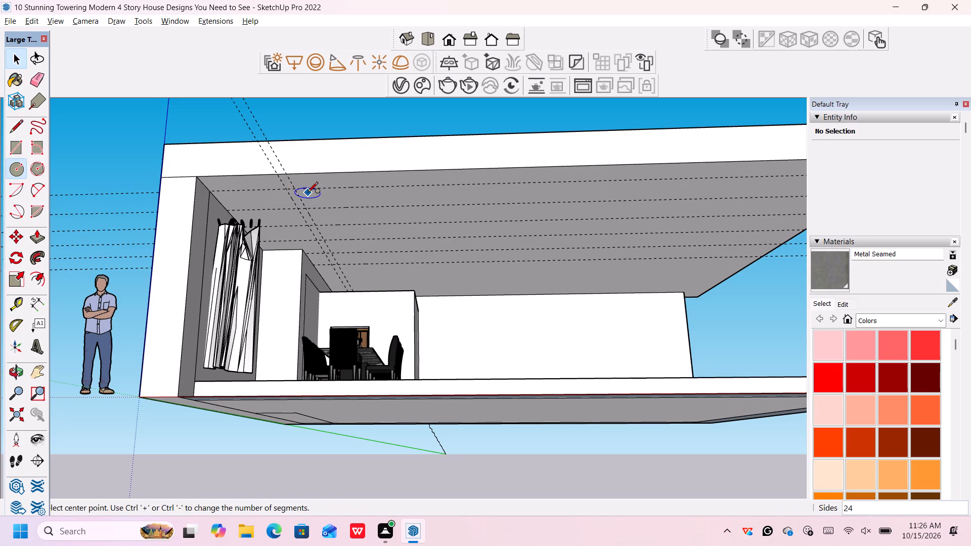
{"action": "scroll", "coordinate": [294, 195], "scroll_direction": "up", "scroll_amount": 10}
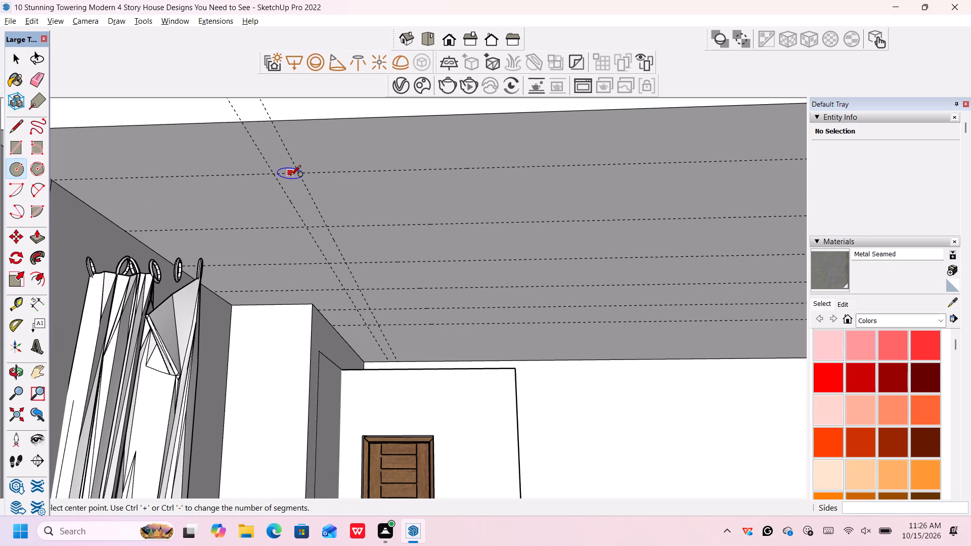
{"action": "left_click", "coordinate": [286, 175]}
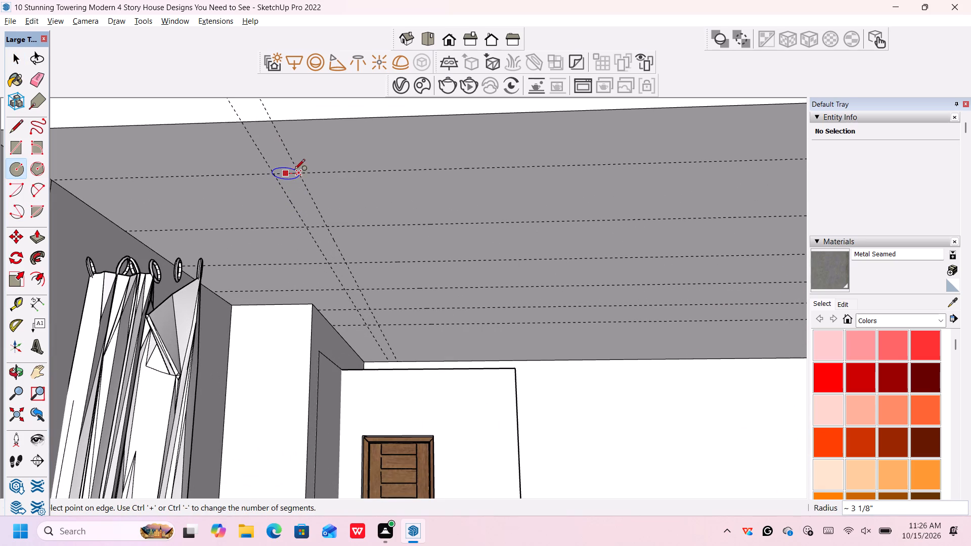
{"action": "left_click", "coordinate": [298, 174]}
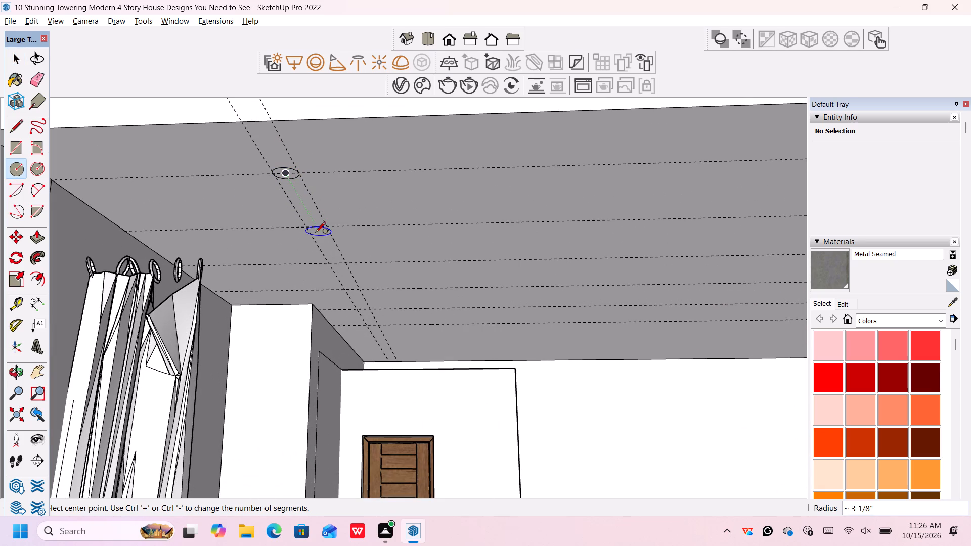
{"action": "left_click", "coordinate": [317, 227]}
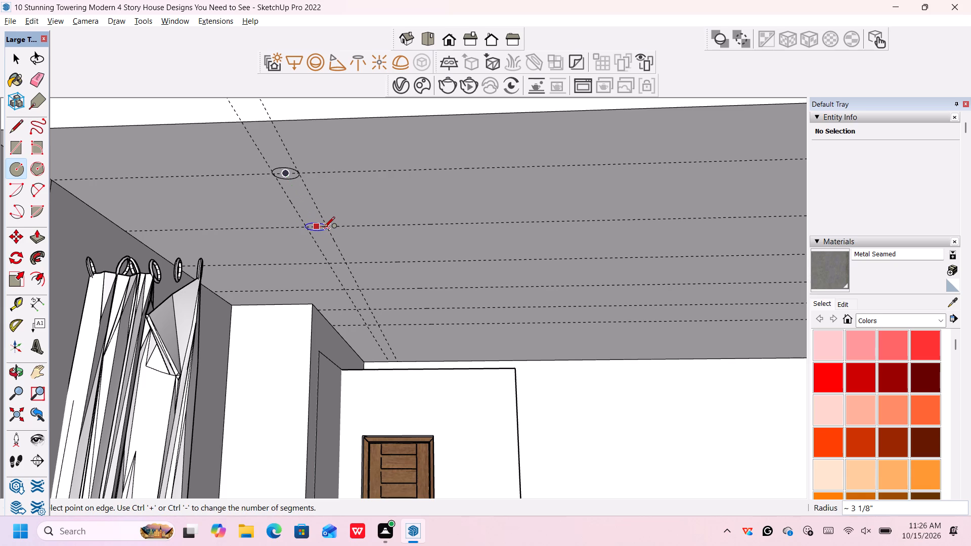
{"action": "left_click", "coordinate": [324, 228]}
Draw circles of about 3 1/8" radius on the remaining four cross guides, centred between the same paired guides.
{"action": "scroll", "coordinate": [330, 265], "scroll_direction": "up", "scroll_amount": 3}
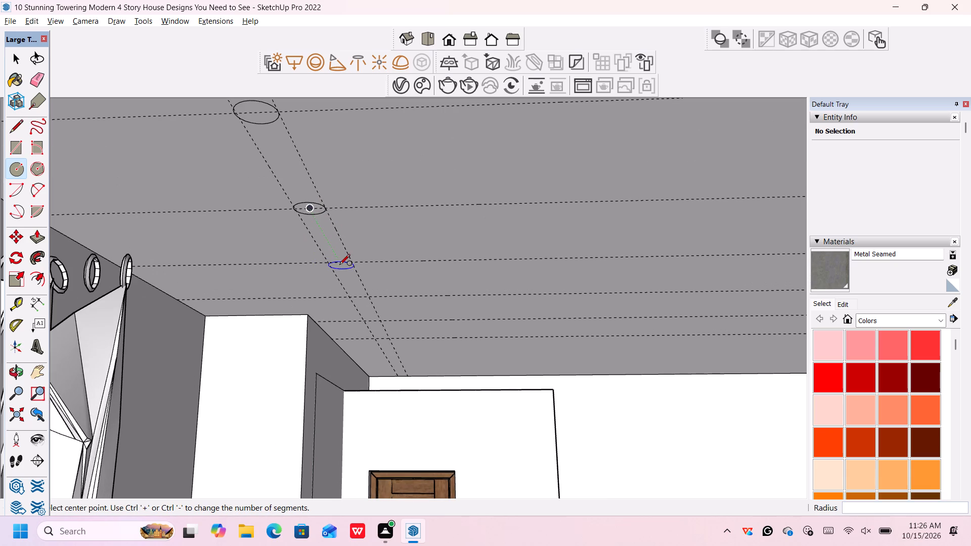
{"action": "left_click", "coordinate": [341, 264]}
{"action": "left_click", "coordinate": [350, 263]}
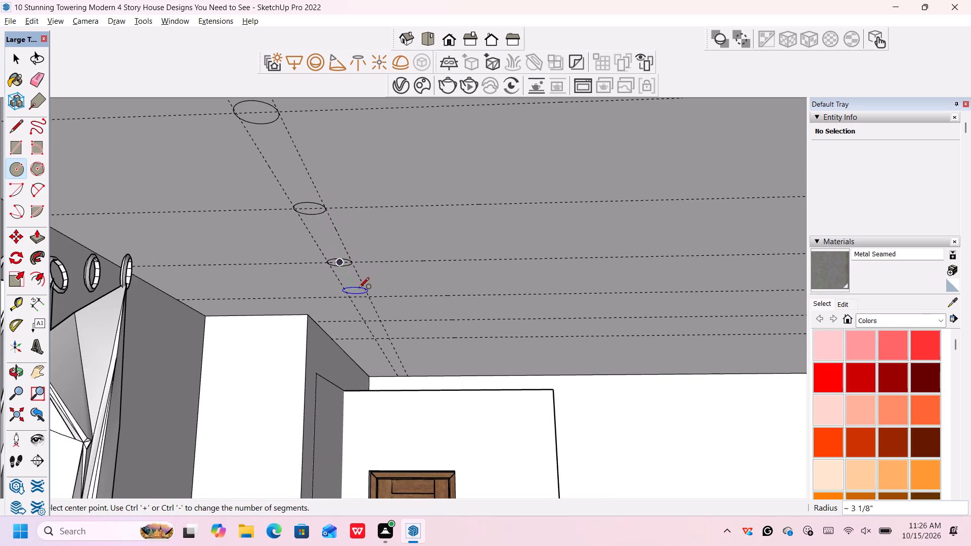
{"action": "left_click", "coordinate": [361, 298]}
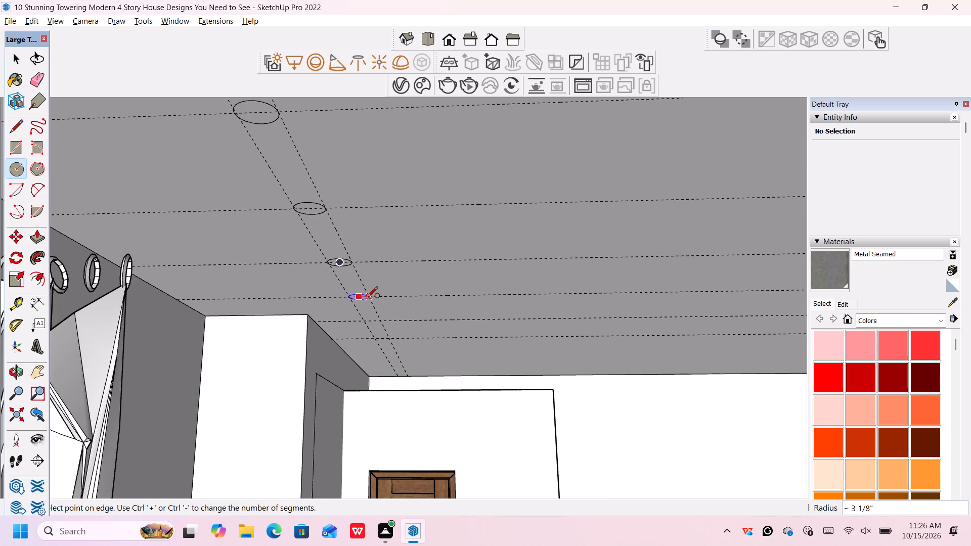
{"action": "left_click", "coordinate": [367, 298]}
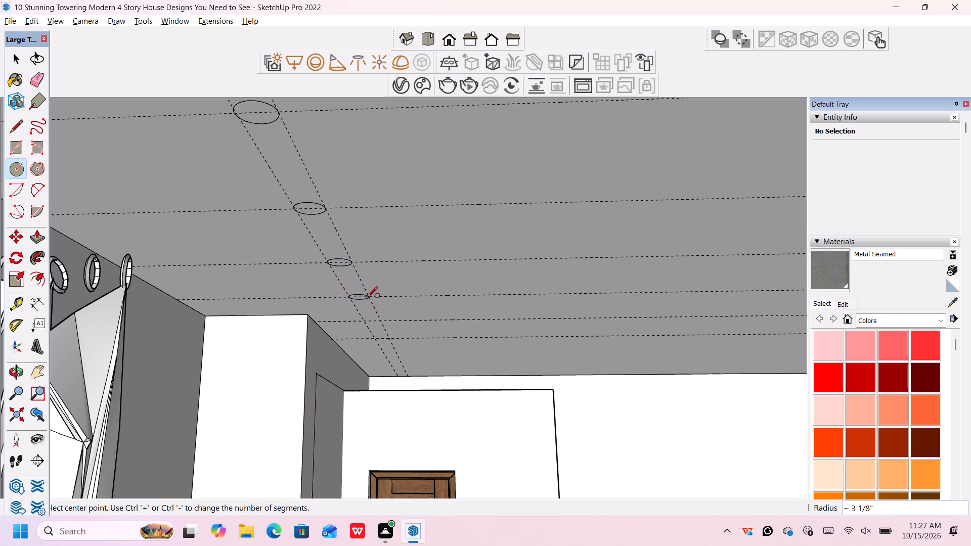
{"action": "left_click", "coordinate": [372, 321]}
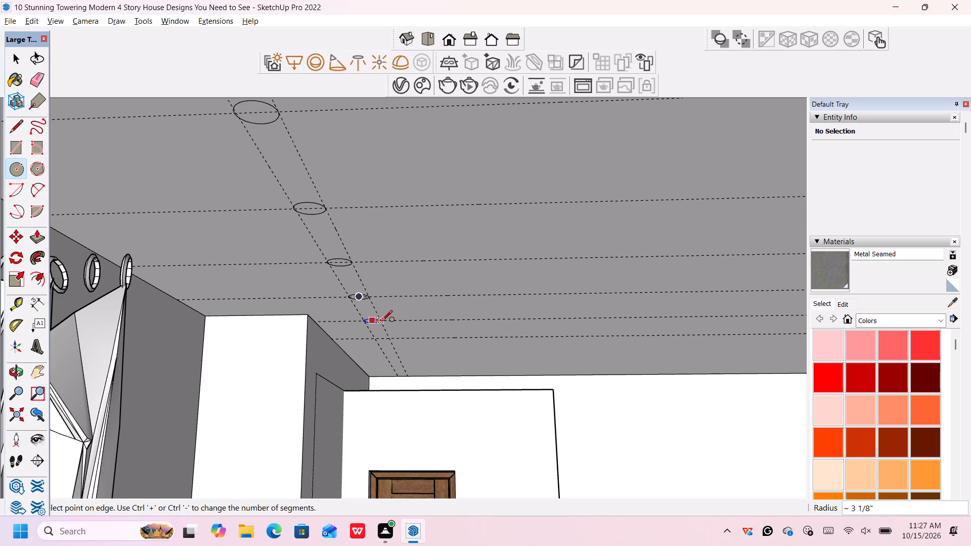
{"action": "left_click", "coordinate": [382, 322]}
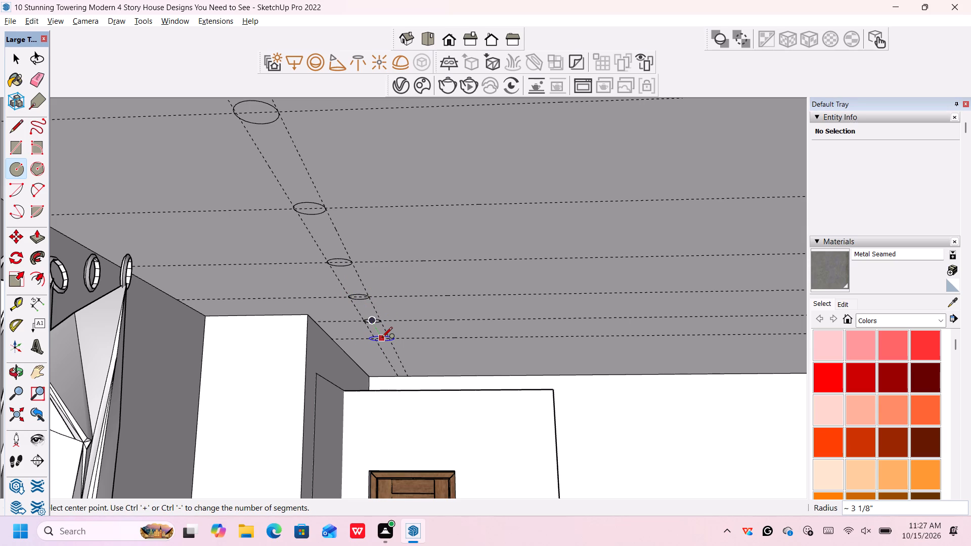
{"action": "left_click", "coordinate": [382, 338]}
{"action": "left_click", "coordinate": [388, 338]}
Inspect the row of six ceiling circles from below and from different angles.
{"action": "scroll", "coordinate": [326, 224], "scroll_direction": "down", "scroll_amount": 6}
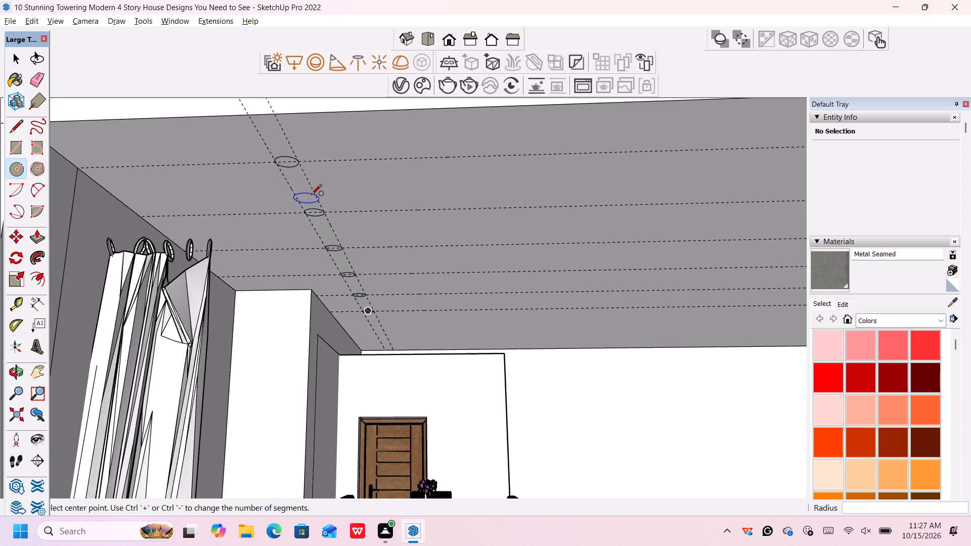
{"action": "scroll", "coordinate": [311, 196], "scroll_direction": "down", "scroll_amount": 1}
{"action": "middle_click_drag", "start_coordinate": [314, 205], "coordinate": [349, 267]}
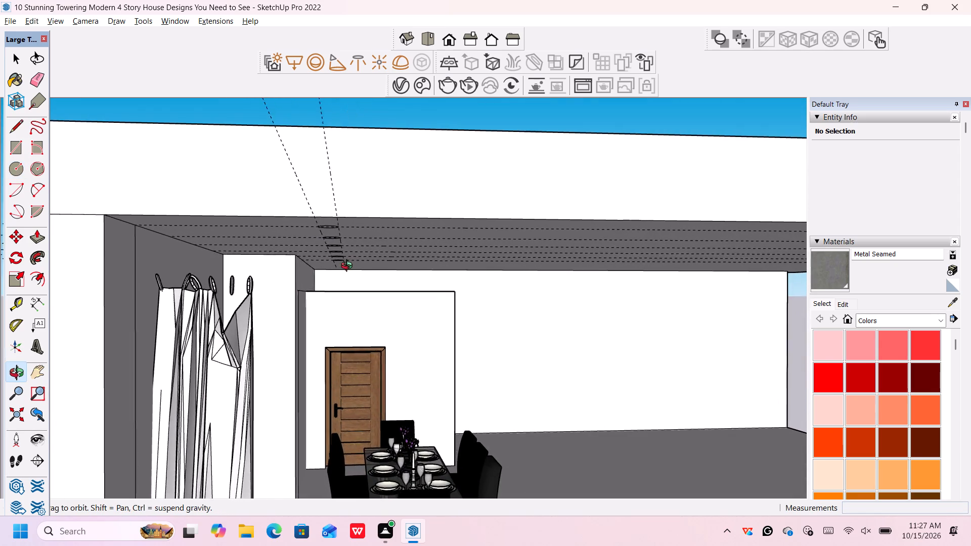
{"action": "middle_click_drag", "start_coordinate": [349, 267], "coordinate": [322, 264]}
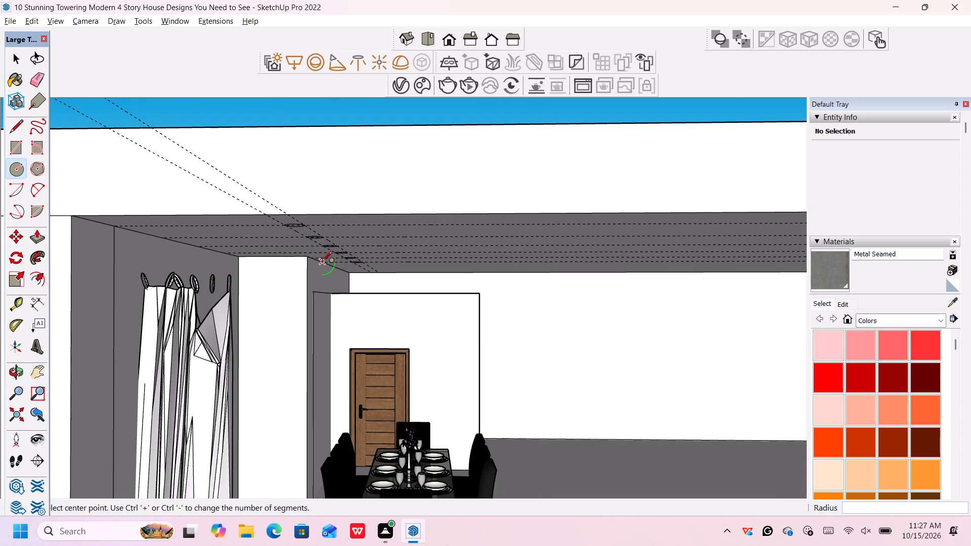
{"action": "scroll", "coordinate": [321, 254], "scroll_direction": "up", "scroll_amount": 2}
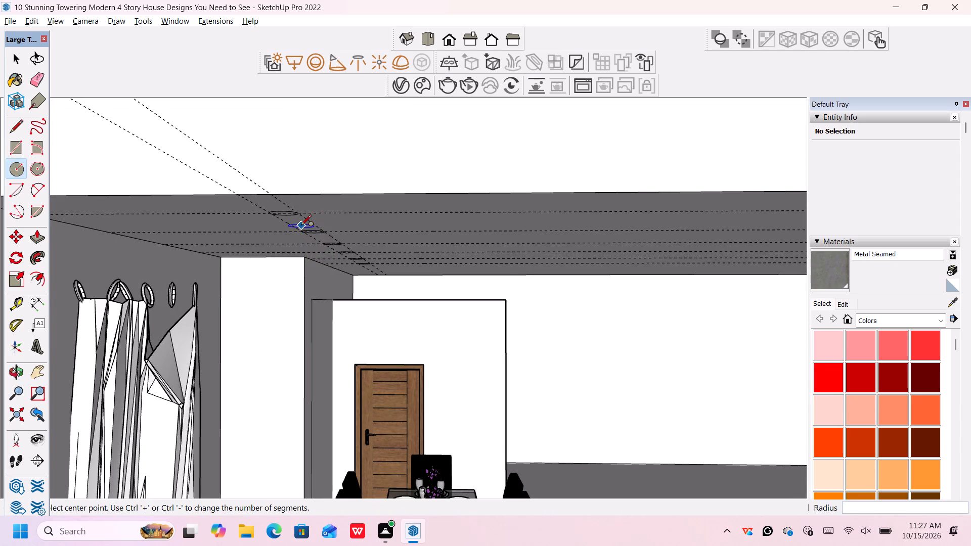
{"action": "scroll", "coordinate": [301, 226], "scroll_direction": "up", "scroll_amount": 4}
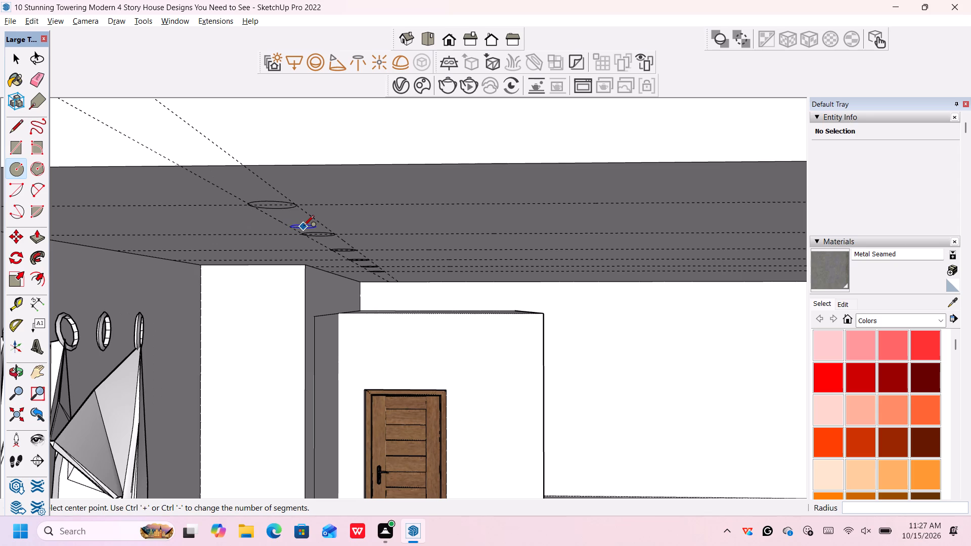
{"action": "middle_click_drag", "start_coordinate": [306, 230], "coordinate": [298, 192]}
{"action": "key", "text": "space"}
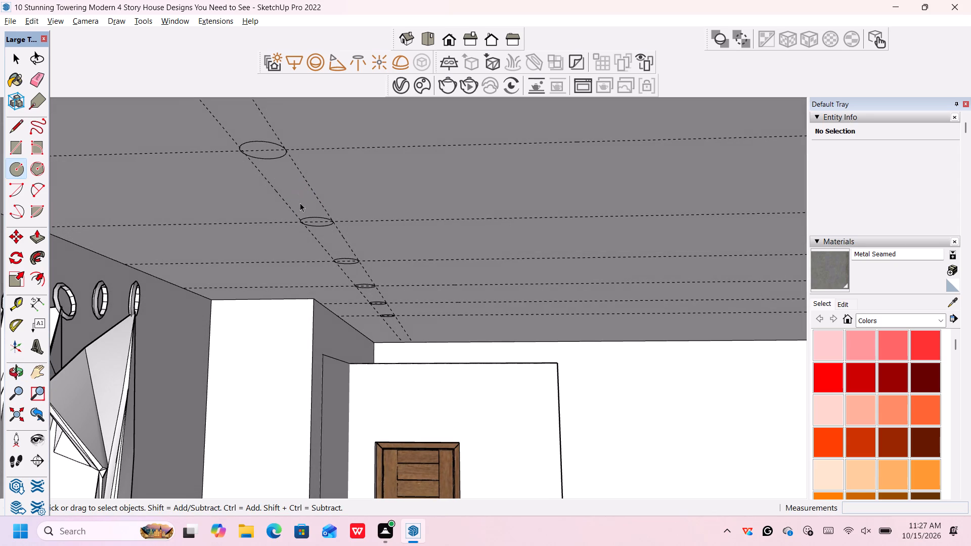
{"action": "scroll", "coordinate": [304, 205], "scroll_direction": "up", "scroll_amount": 1}
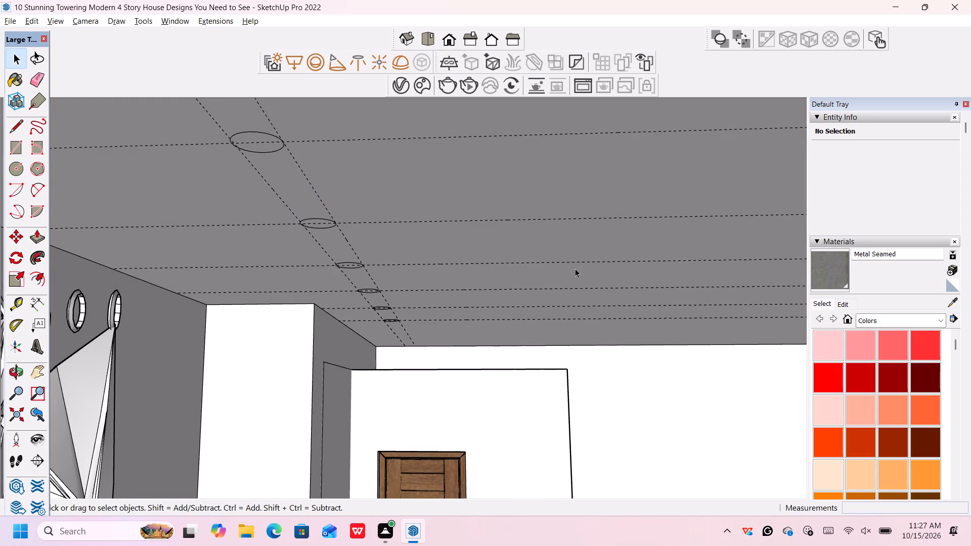
{"action": "scroll", "coordinate": [859, 381], "scroll_direction": "down", "scroll_amount": 5}
{"action": "scroll", "coordinate": [865, 385], "scroll_direction": "up", "scroll_amount": 1}
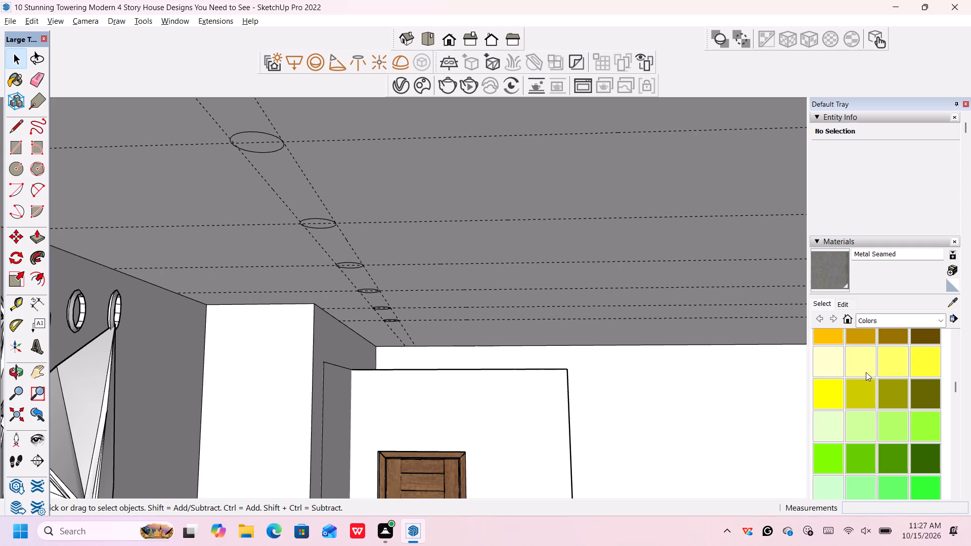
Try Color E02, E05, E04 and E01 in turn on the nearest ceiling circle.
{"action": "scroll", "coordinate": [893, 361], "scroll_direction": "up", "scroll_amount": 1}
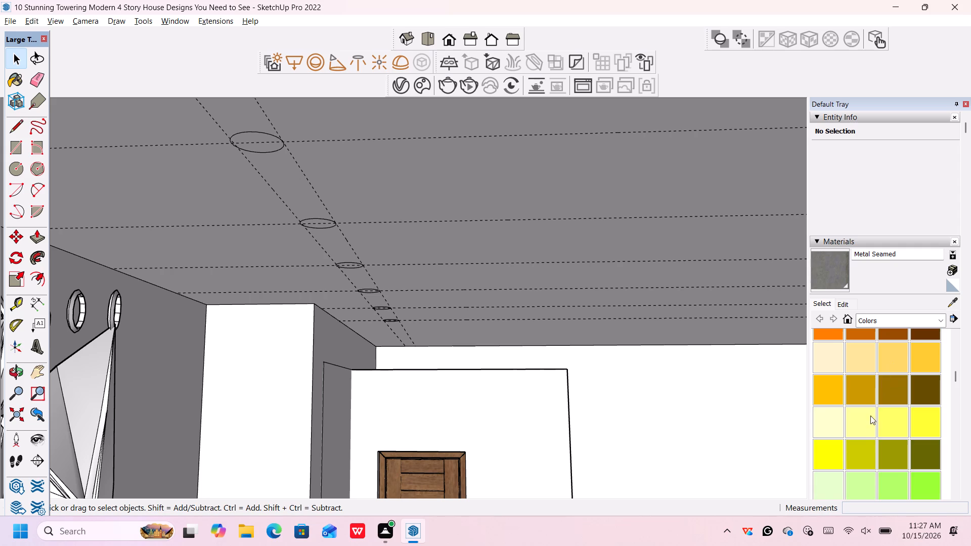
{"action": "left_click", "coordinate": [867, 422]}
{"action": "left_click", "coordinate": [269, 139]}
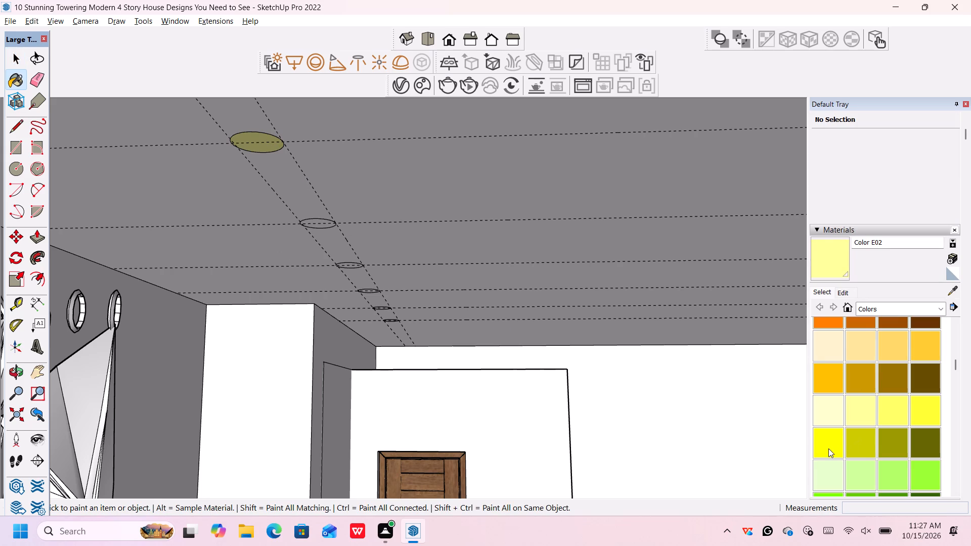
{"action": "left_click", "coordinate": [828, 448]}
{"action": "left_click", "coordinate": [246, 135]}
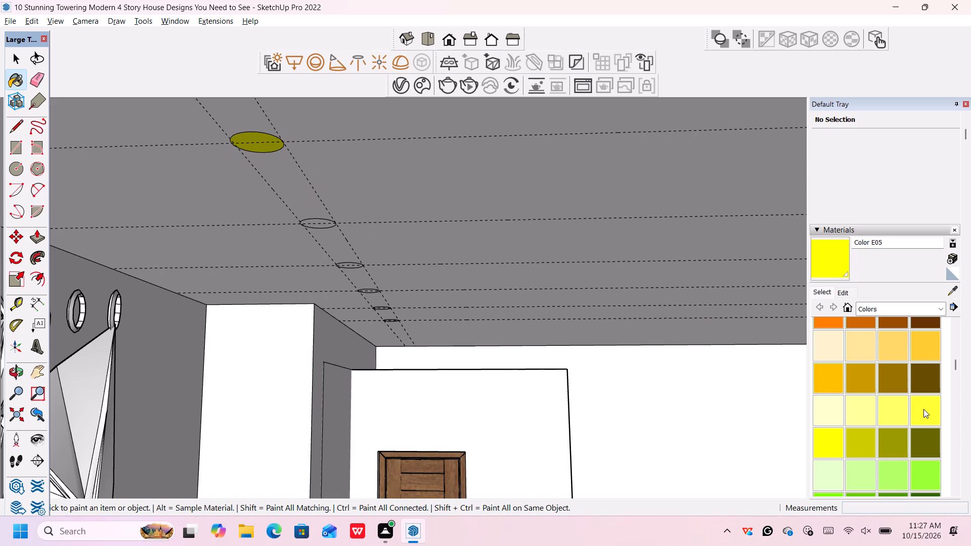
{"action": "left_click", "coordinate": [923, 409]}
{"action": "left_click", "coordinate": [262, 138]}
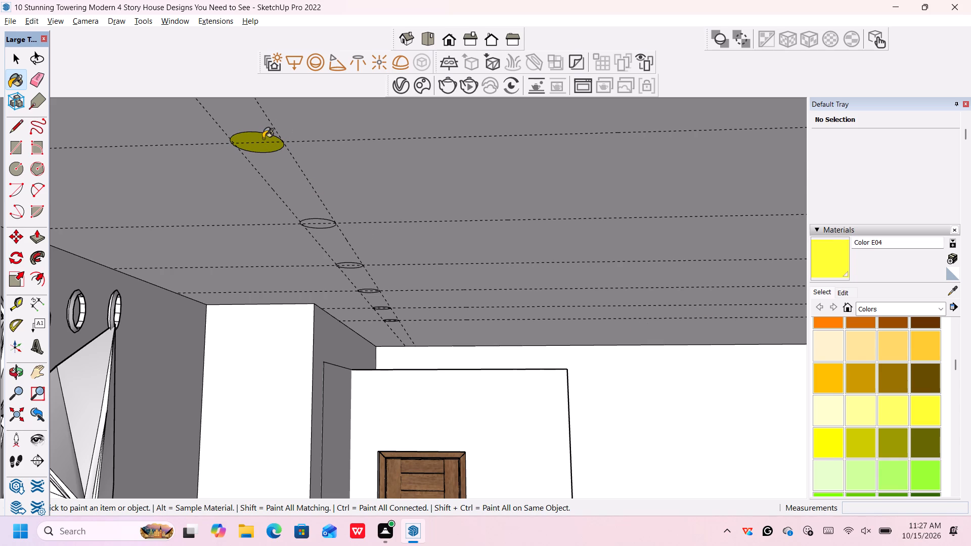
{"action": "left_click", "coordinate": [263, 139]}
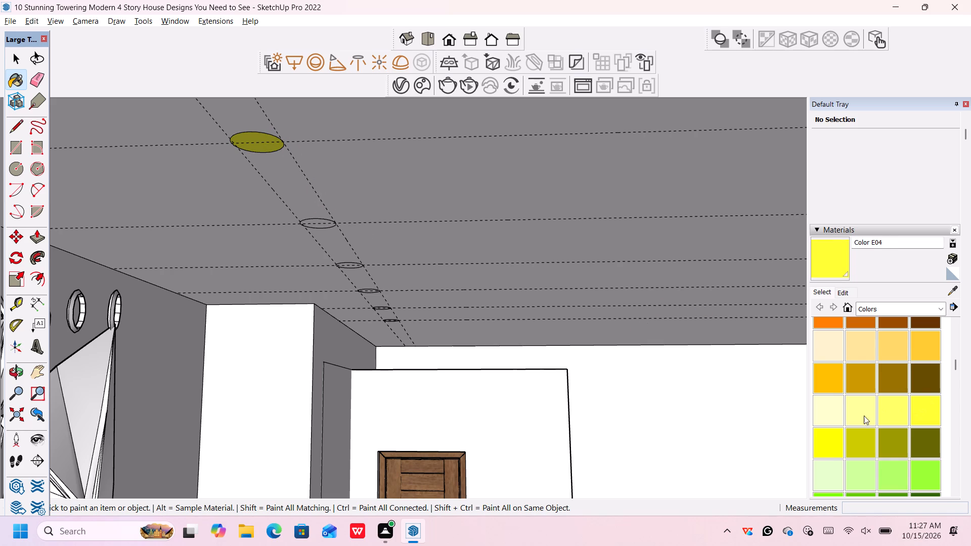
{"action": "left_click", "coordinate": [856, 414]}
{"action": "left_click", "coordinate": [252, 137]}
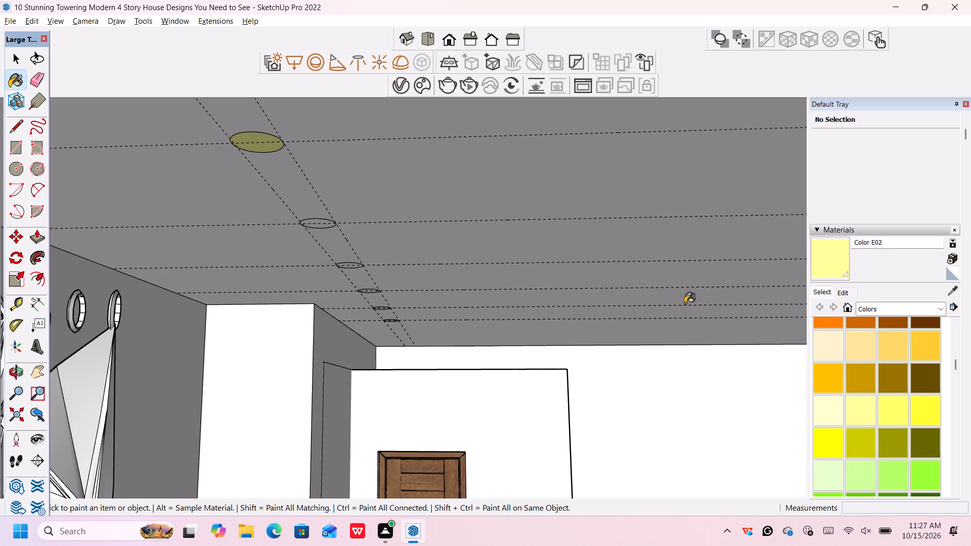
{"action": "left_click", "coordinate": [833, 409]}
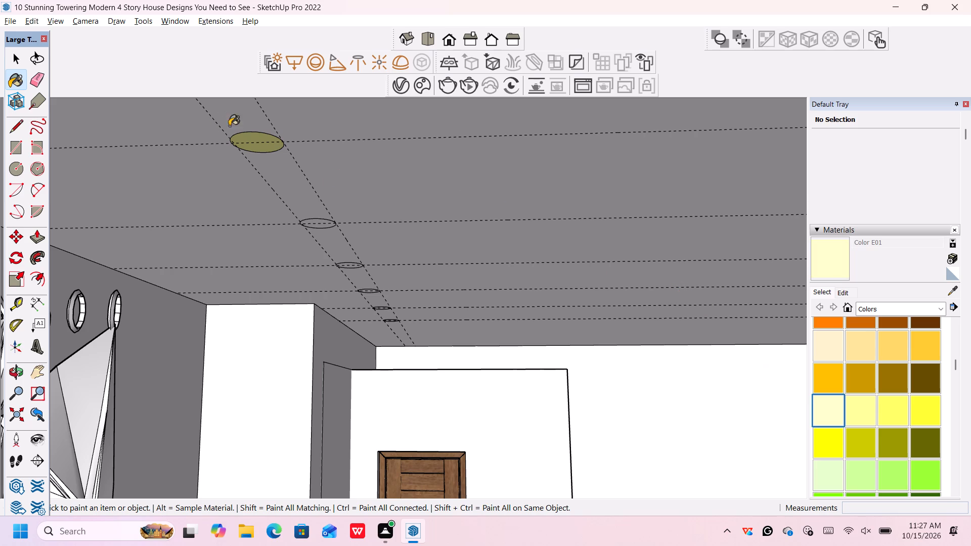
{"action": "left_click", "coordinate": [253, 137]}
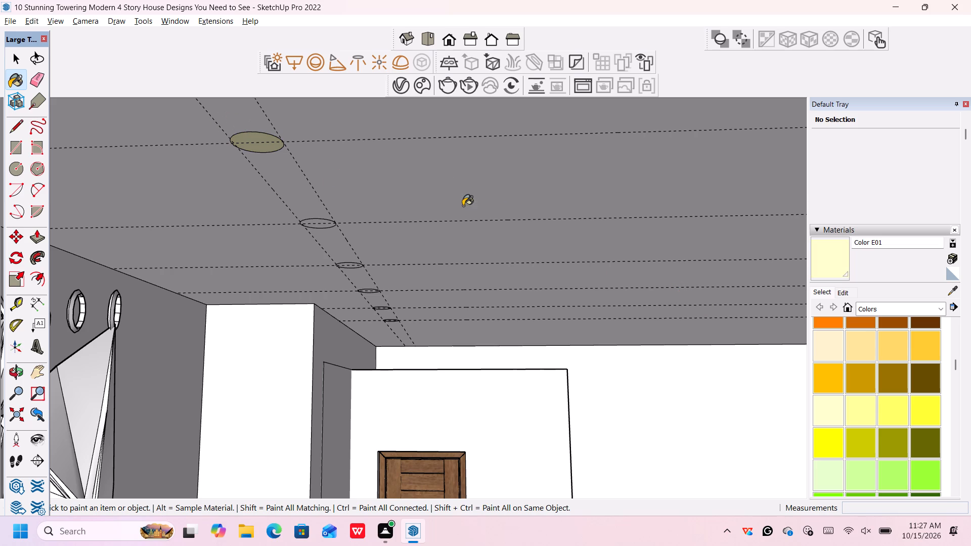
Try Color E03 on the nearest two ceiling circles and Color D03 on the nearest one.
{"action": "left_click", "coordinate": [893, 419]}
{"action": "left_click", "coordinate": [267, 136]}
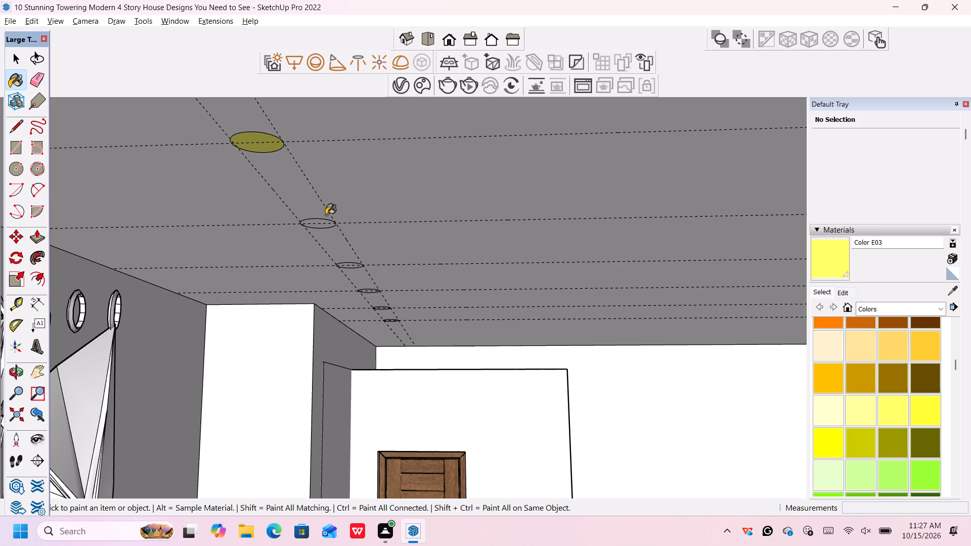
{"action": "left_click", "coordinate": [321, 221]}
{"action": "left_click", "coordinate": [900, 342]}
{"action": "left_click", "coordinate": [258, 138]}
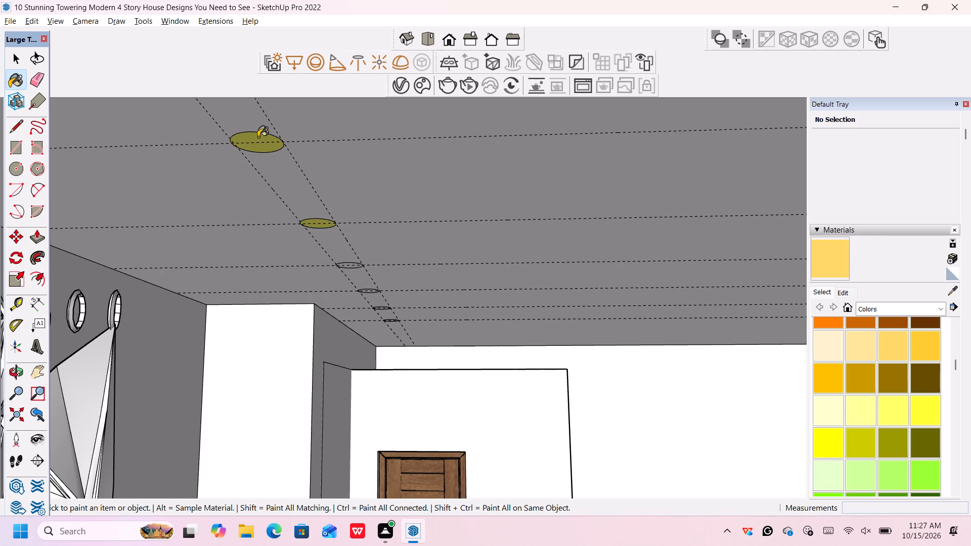
Paint the nearest two ceiling circles with Color D01.
{"action": "left_click", "coordinate": [827, 349]}
{"action": "left_click", "coordinate": [243, 139]}
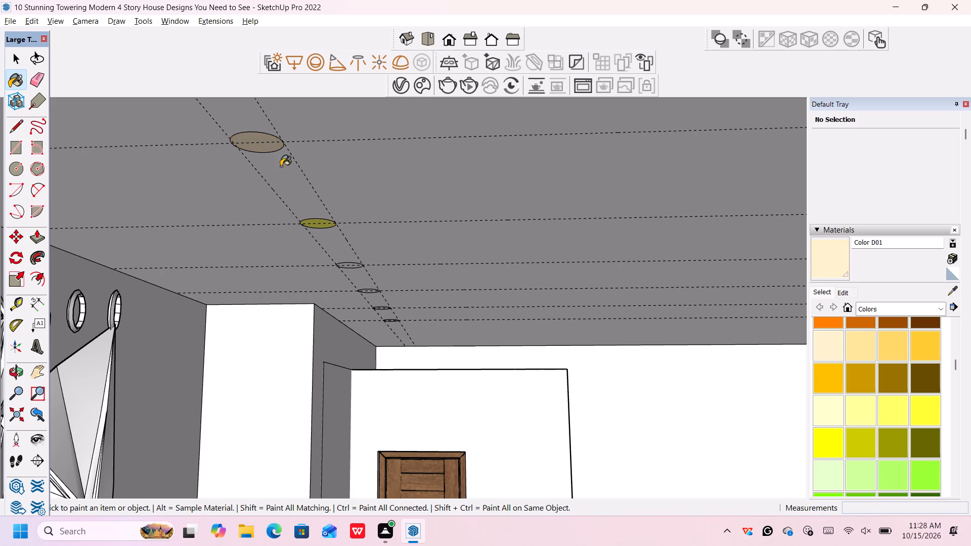
{"action": "left_click", "coordinate": [322, 221]}
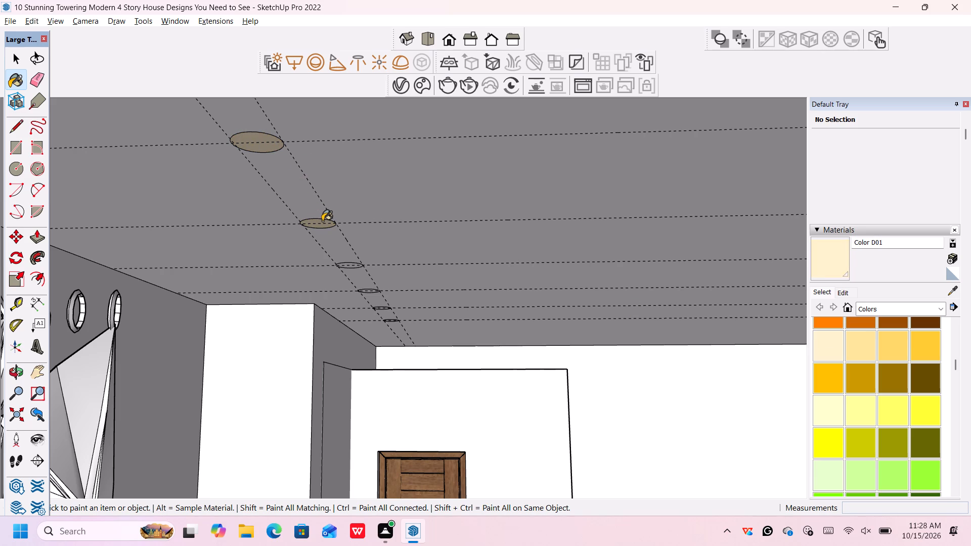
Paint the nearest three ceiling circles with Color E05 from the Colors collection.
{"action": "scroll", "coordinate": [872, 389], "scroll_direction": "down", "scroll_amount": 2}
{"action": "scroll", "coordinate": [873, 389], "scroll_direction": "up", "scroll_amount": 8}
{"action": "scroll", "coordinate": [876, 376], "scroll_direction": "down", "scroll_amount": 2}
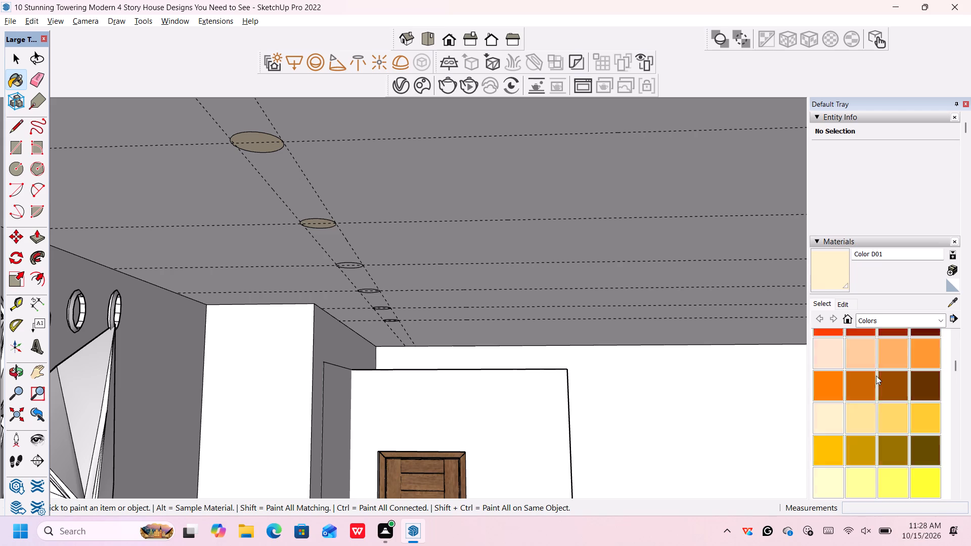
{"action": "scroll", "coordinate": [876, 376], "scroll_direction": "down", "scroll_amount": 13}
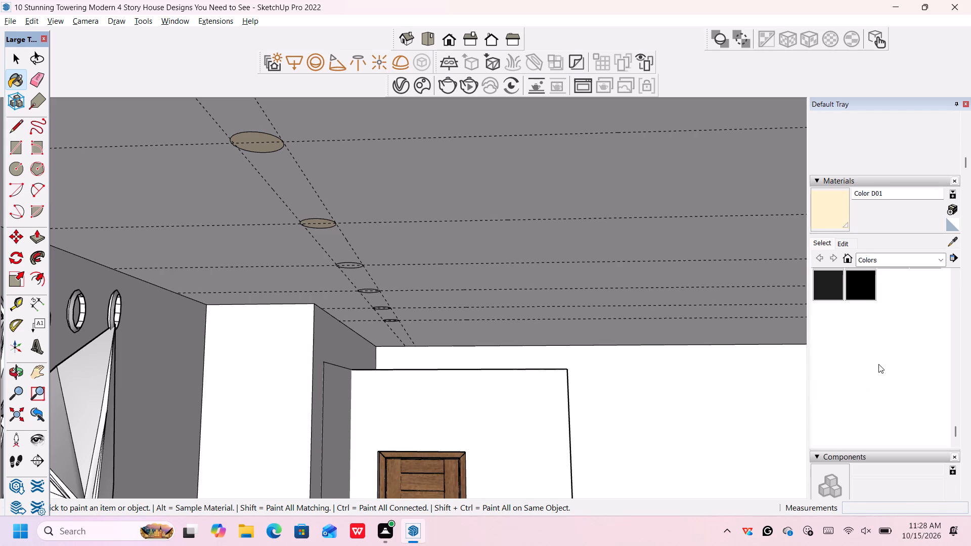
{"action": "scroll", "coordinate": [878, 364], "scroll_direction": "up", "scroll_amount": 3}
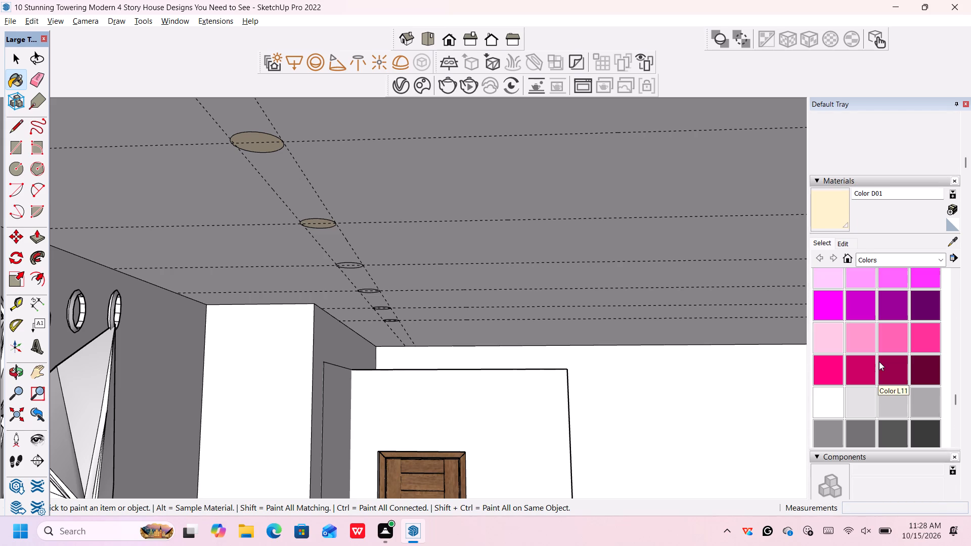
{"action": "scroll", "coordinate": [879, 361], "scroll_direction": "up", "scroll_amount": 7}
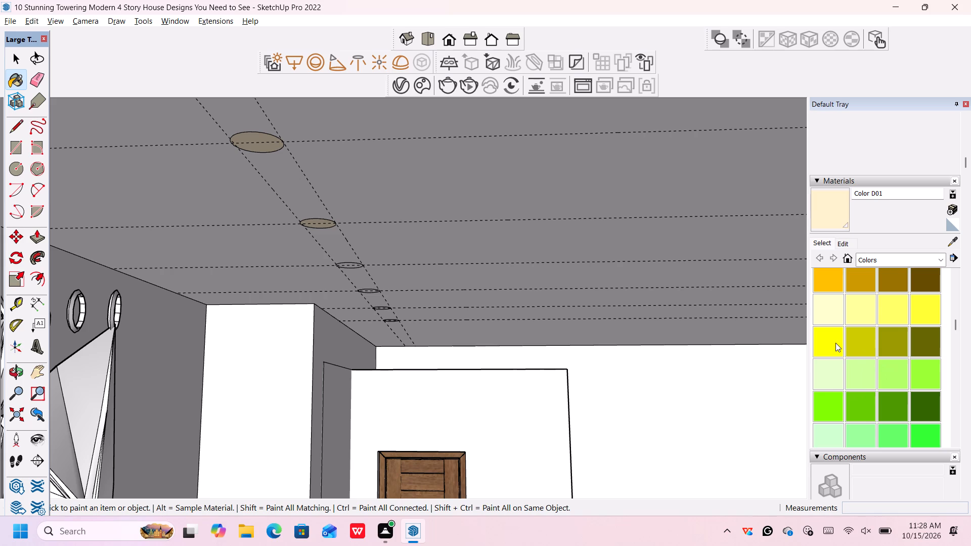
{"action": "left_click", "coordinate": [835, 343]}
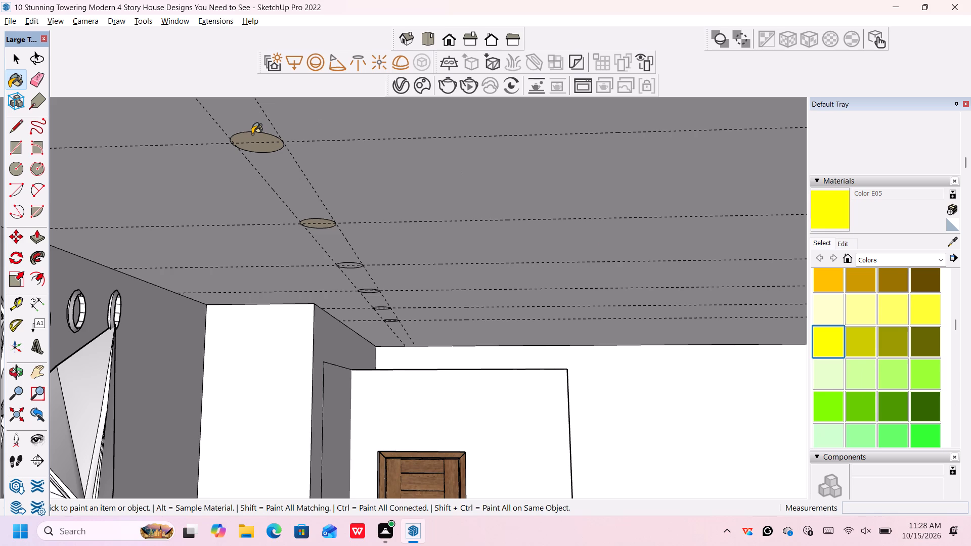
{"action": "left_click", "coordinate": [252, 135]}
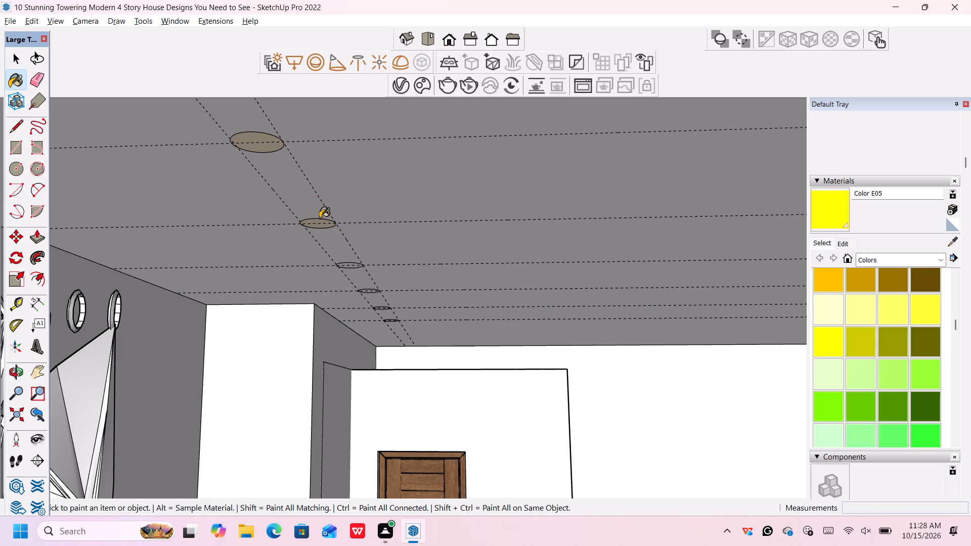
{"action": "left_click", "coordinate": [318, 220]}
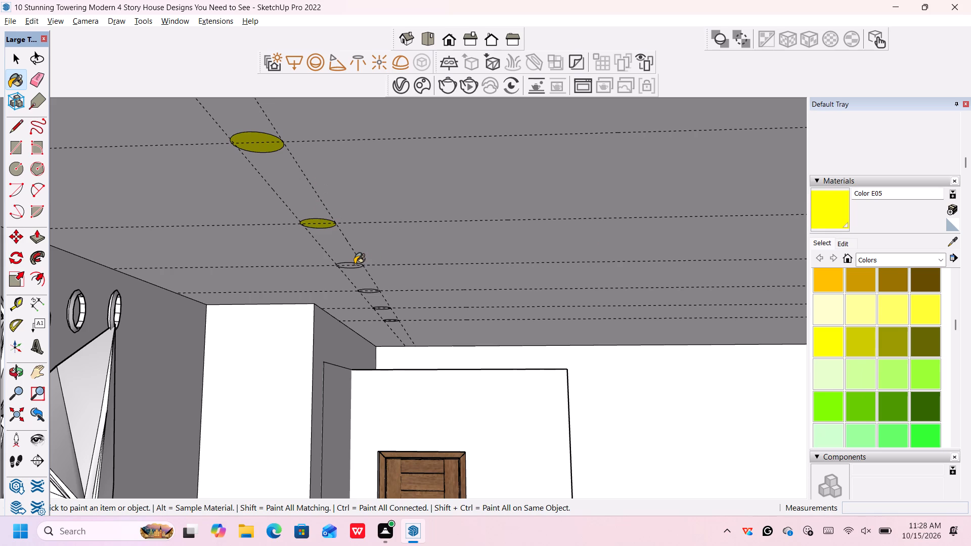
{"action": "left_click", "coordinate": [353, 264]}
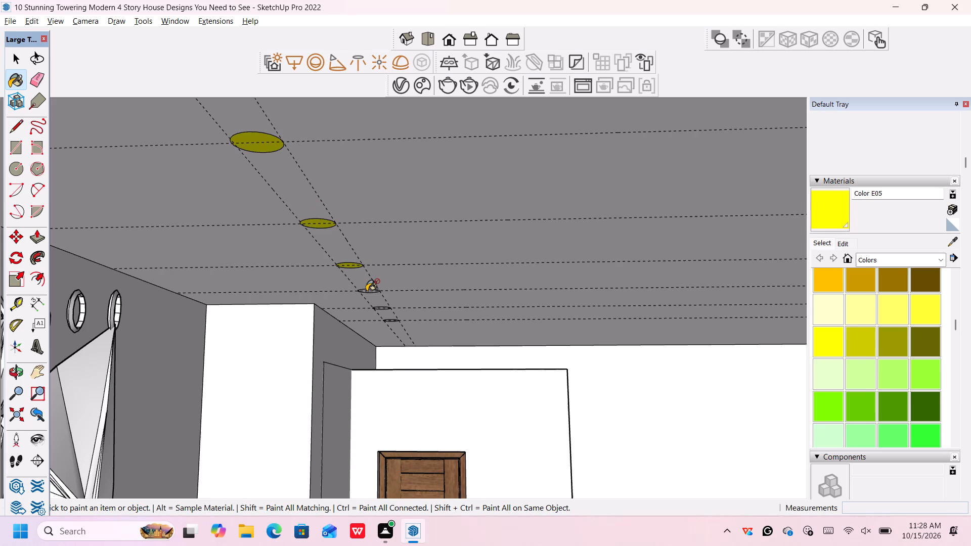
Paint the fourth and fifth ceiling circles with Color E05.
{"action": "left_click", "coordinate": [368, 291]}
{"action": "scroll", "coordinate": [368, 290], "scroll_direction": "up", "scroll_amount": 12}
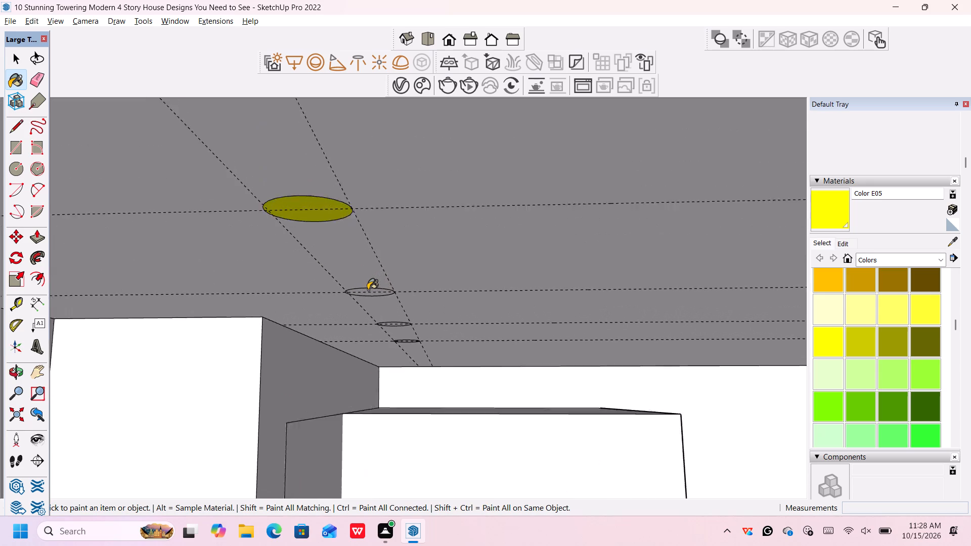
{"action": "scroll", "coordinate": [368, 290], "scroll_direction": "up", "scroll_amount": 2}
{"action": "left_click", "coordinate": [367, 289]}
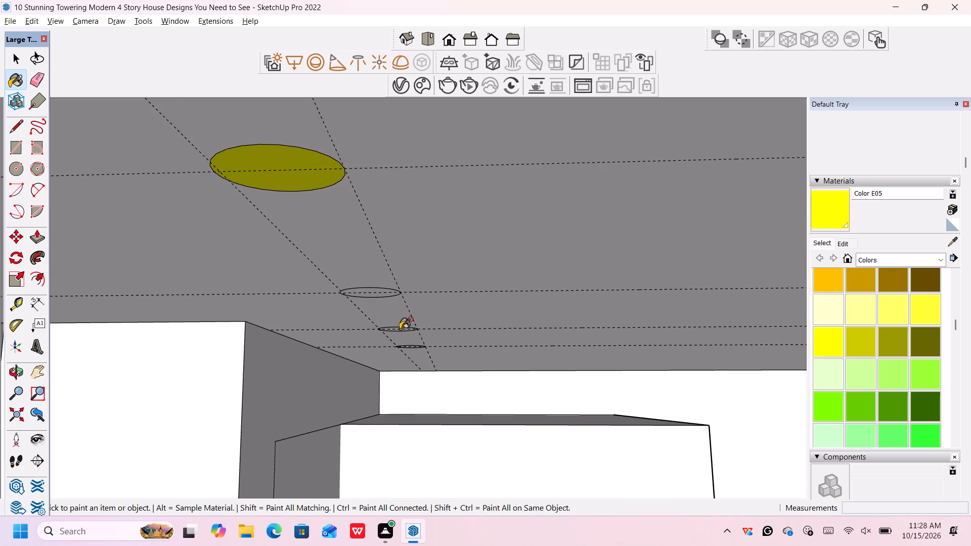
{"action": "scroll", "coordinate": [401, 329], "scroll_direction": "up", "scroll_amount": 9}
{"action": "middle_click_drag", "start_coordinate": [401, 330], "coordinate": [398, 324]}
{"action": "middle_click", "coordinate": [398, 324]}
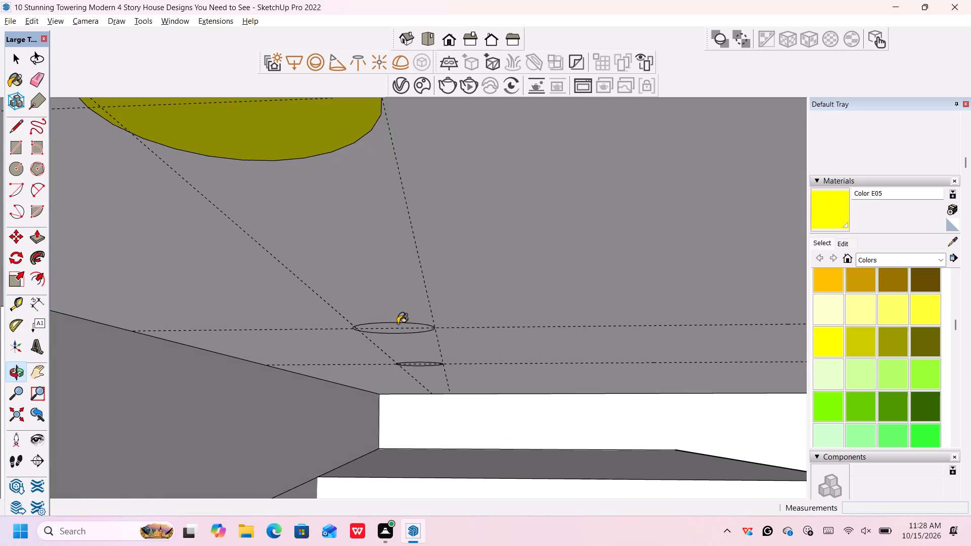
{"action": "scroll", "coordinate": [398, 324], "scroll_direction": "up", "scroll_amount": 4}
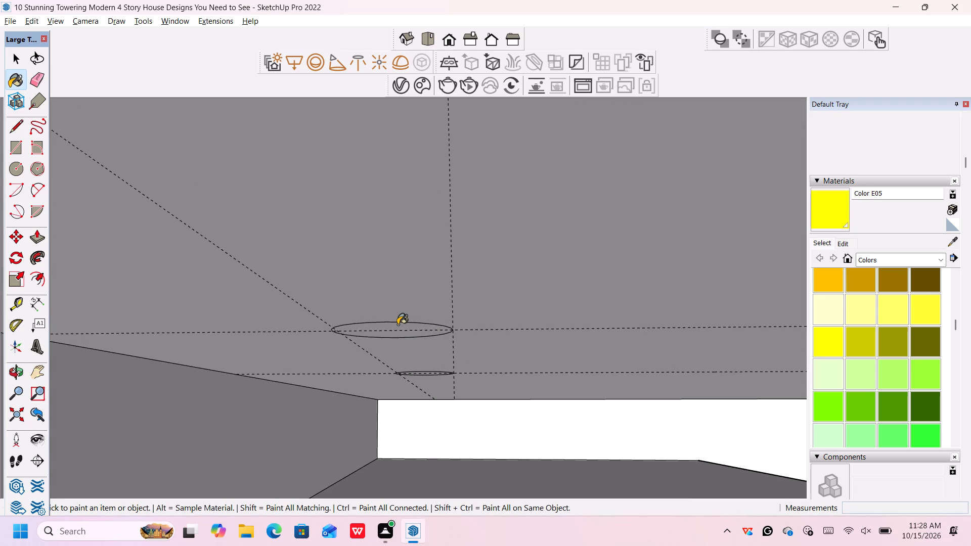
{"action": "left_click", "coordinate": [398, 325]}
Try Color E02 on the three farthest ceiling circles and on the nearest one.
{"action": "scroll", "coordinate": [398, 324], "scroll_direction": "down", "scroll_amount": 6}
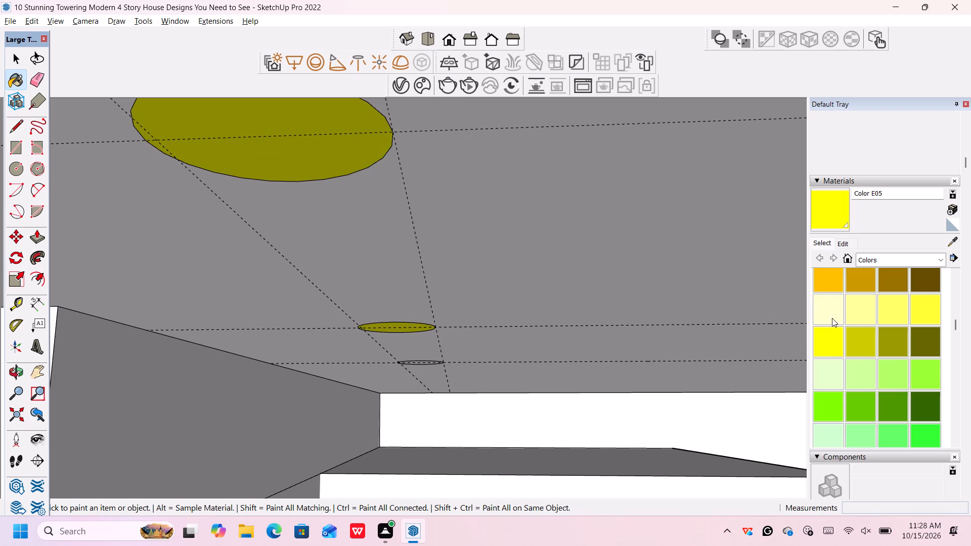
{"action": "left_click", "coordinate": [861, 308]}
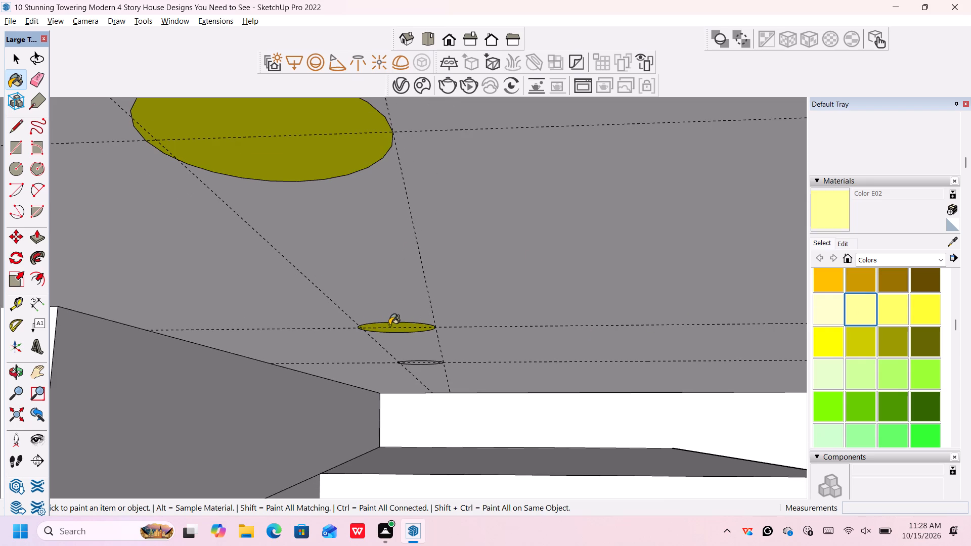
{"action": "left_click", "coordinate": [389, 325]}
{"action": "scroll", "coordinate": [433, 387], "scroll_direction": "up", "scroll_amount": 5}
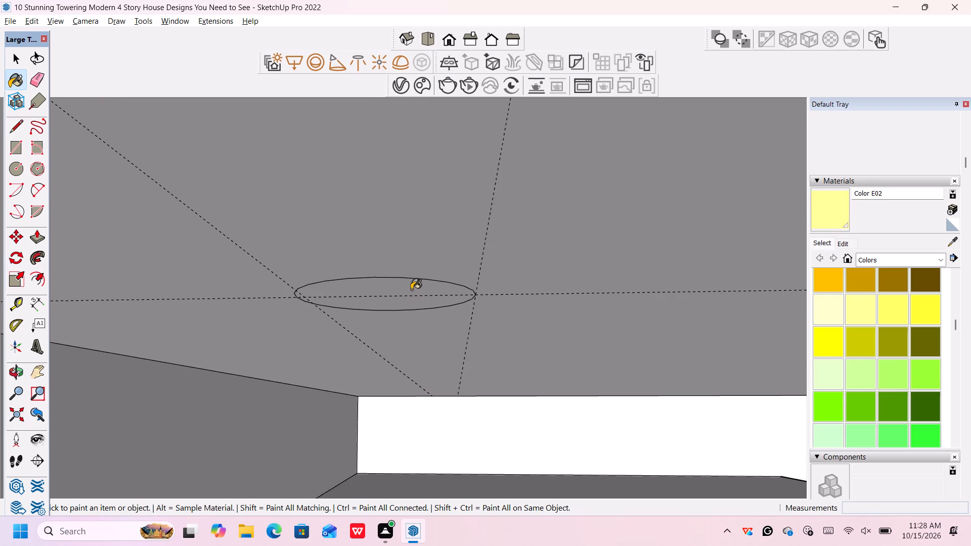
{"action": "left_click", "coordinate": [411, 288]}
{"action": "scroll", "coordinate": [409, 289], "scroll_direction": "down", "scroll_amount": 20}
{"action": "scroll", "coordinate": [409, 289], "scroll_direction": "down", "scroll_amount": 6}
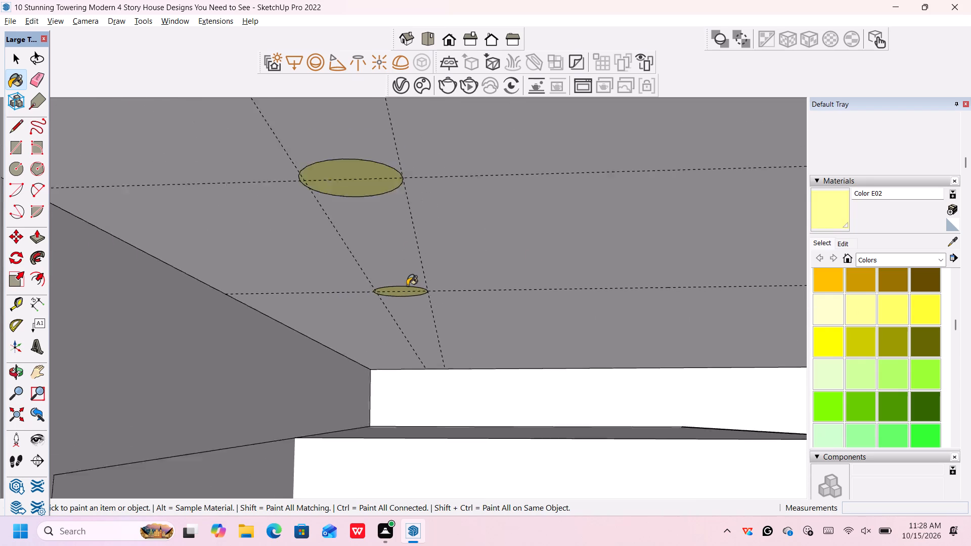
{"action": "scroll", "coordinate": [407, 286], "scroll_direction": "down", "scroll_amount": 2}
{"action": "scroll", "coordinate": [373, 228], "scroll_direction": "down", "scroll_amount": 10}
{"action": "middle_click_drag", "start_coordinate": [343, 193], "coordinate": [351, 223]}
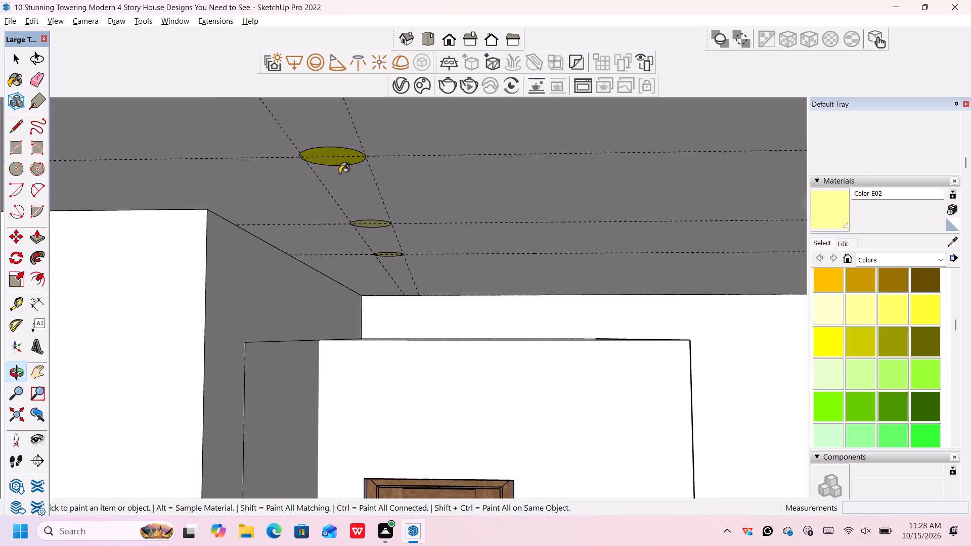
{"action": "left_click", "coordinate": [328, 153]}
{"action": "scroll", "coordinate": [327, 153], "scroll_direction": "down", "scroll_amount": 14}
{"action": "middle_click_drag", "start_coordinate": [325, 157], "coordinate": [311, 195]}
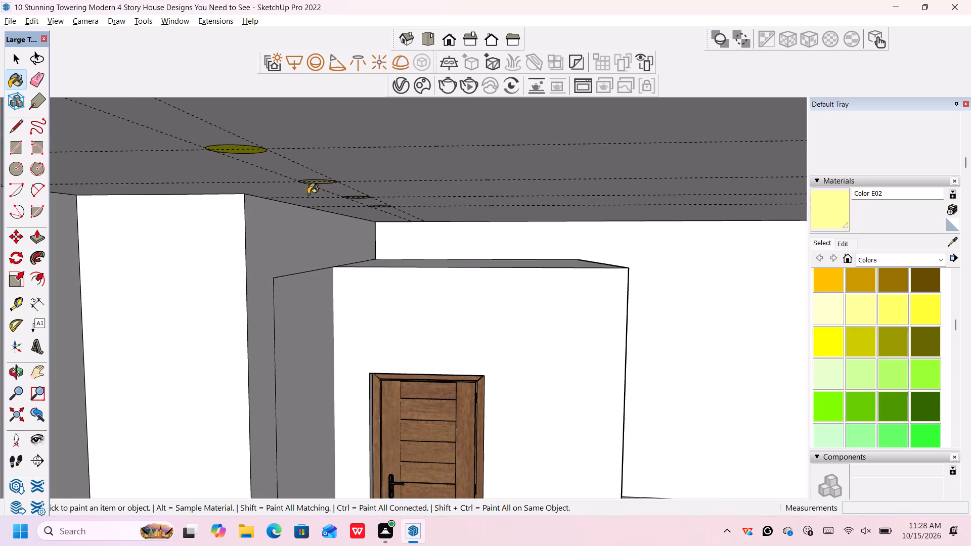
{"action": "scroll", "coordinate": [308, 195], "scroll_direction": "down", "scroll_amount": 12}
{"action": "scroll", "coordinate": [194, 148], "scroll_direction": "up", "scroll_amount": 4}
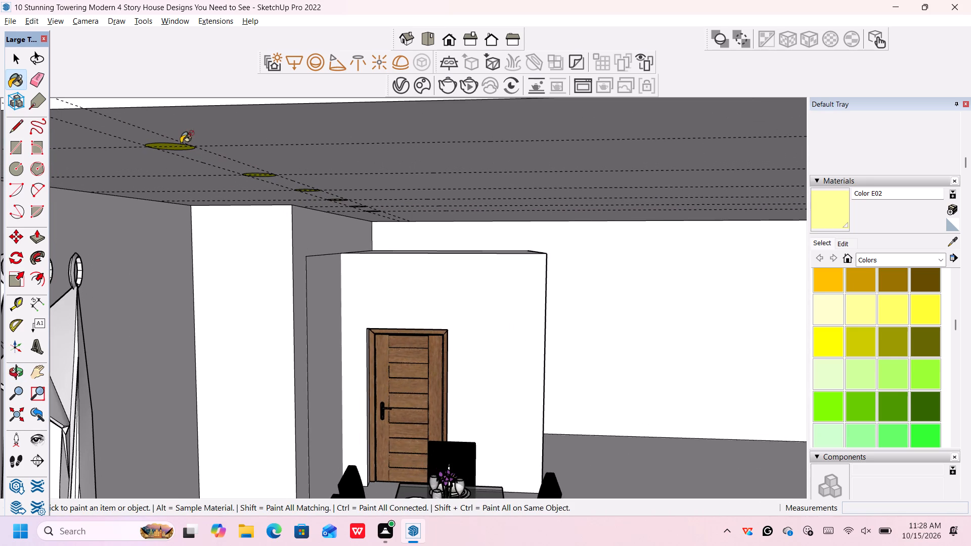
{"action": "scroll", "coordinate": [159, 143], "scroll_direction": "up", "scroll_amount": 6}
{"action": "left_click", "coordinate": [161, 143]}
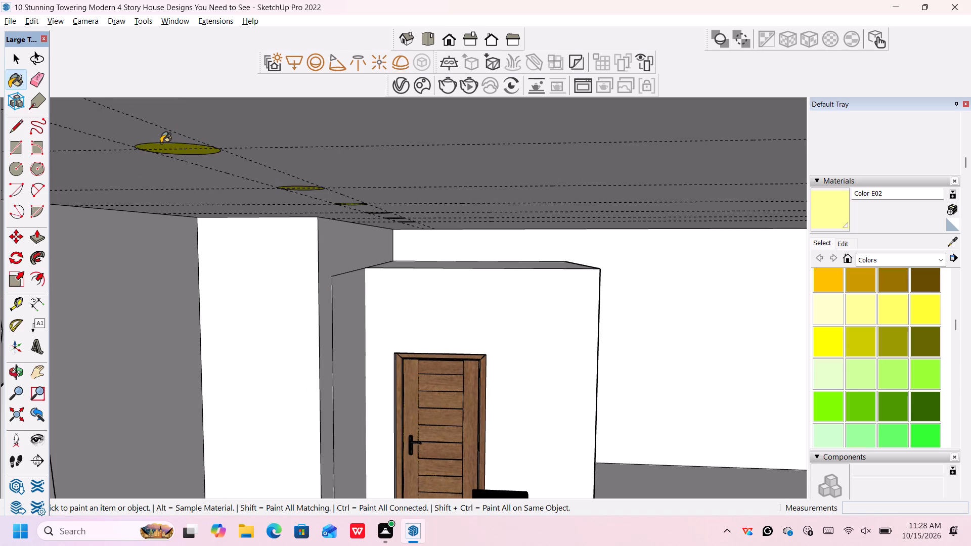
Examine the coloured ceiling circles and the whole dining room from farther outside.
{"action": "middle_click_drag", "start_coordinate": [162, 144], "coordinate": [204, 141]}
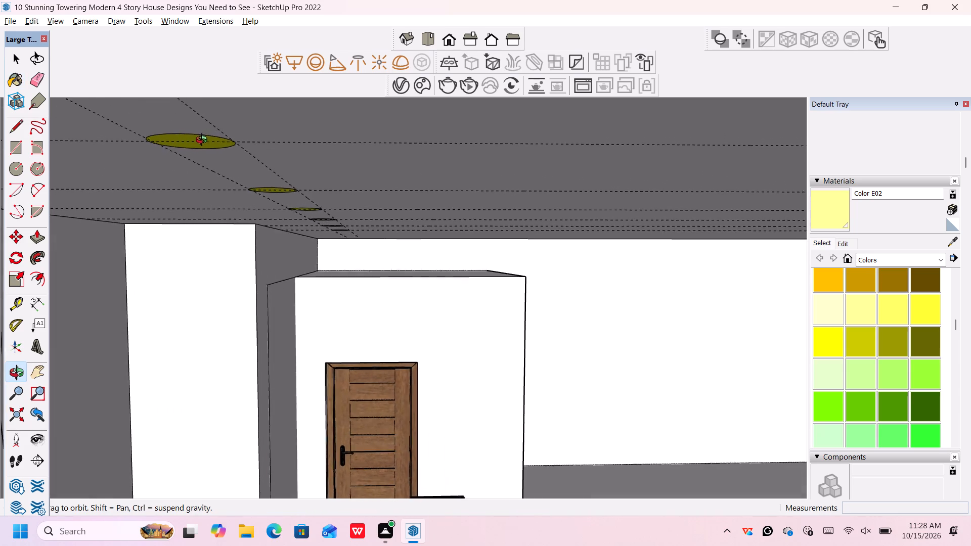
{"action": "middle_click", "coordinate": [204, 141]}
{"action": "middle_click_drag", "start_coordinate": [204, 141], "coordinate": [203, 141]}
{"action": "middle_click", "coordinate": [204, 141]}
{"action": "middle_click", "coordinate": [204, 141]}
{"action": "scroll", "coordinate": [195, 156], "scroll_direction": "down", "scroll_amount": 9}
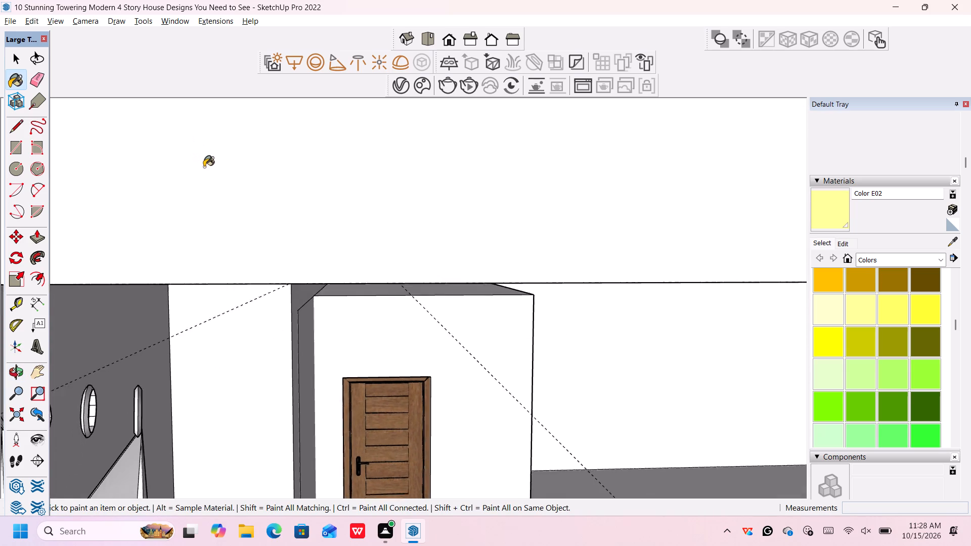
{"action": "scroll", "coordinate": [204, 167], "scroll_direction": "down", "scroll_amount": 20}
{"action": "scroll", "coordinate": [226, 174], "scroll_direction": "down", "scroll_amount": 11}
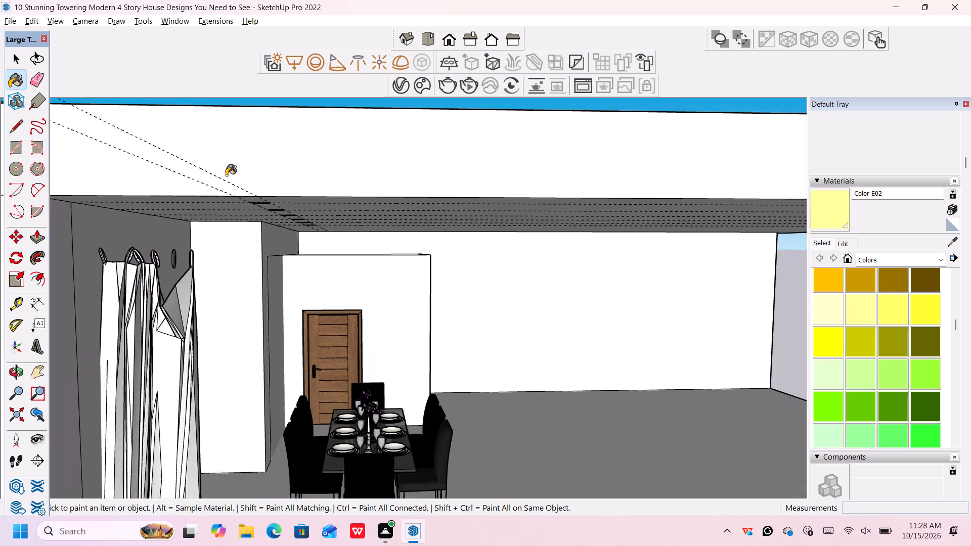
{"action": "scroll", "coordinate": [226, 175], "scroll_direction": "down", "scroll_amount": 13}
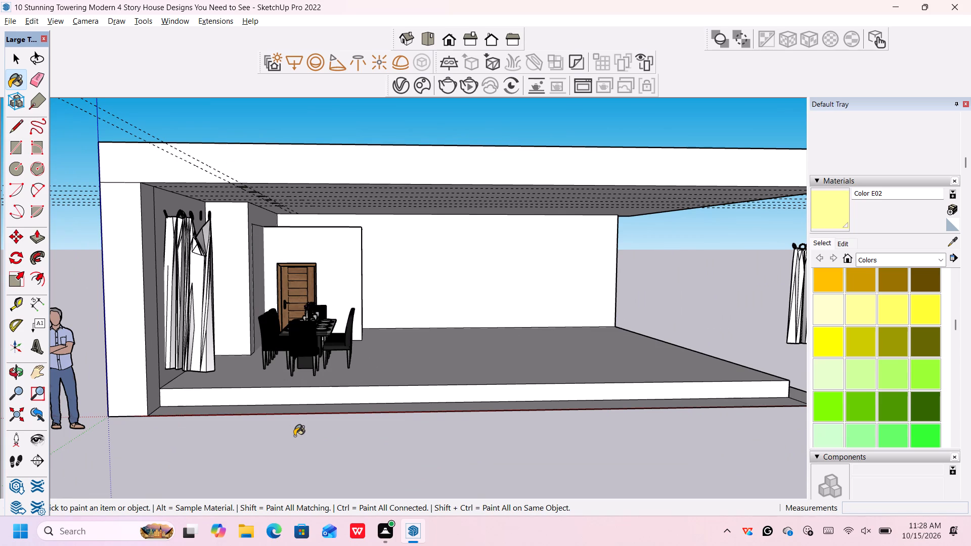
Undo the recent colour changes on the ceiling circles.
{"action": "key", "text": "ctrl+z"}
{"action": "key", "text": "ctrl+z"}
{"action": "key", "text": "ctrl+z"}
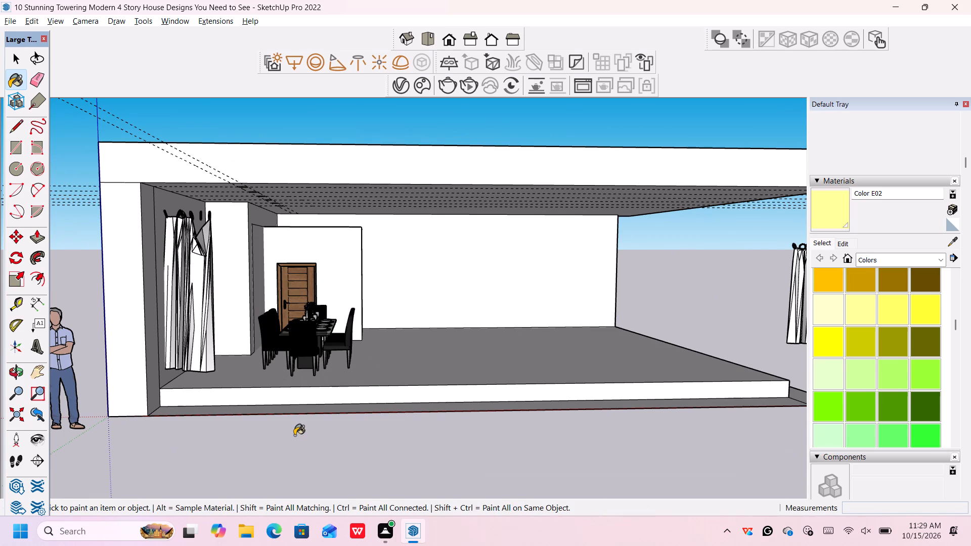
{"action": "key", "text": "space"}
{"action": "key", "text": "ctrl+z"}
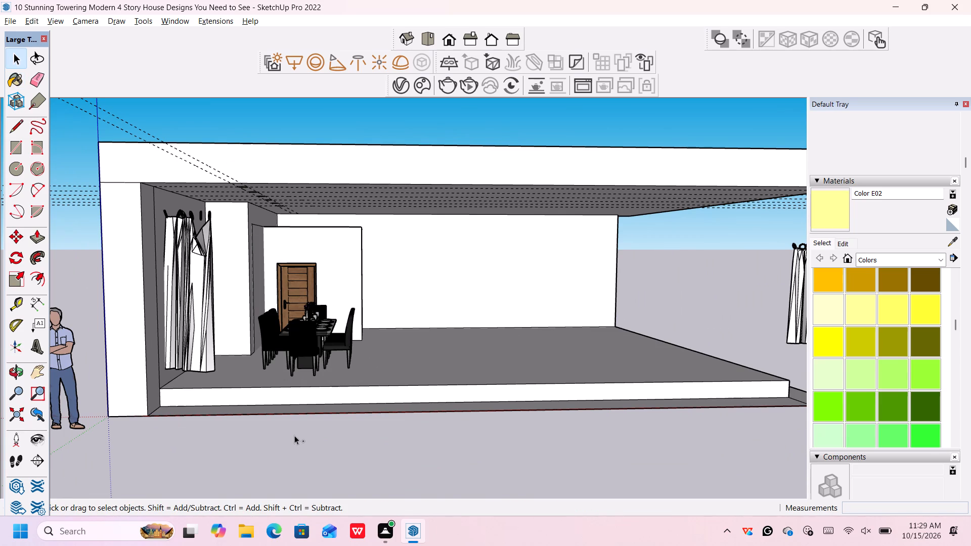
{"action": "key", "text": "ctrl+z"}
{"action": "key", "text": "ctrl+z"}
{"action": "key", "text": "ctrl+z"}
{"action": "key", "text": "ctrl+z"}
{"action": "key", "text": "ctrl+z"}
{"action": "key", "text": "ctrl+z"}
{"action": "key", "text": "ctrl+z"}
{"action": "key", "text": "ctrl+z"}
{"action": "key", "text": "ctrl+z"}
{"action": "key", "text": "ctrl+z"}
{"action": "key", "text": "z"}
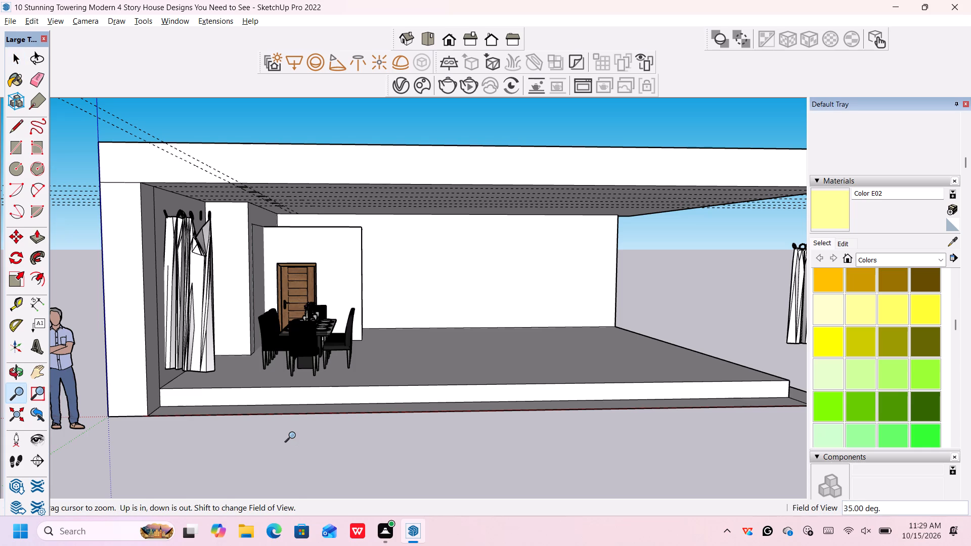
{"action": "key", "text": "ctrl+z"}
{"action": "key", "text": "space"}
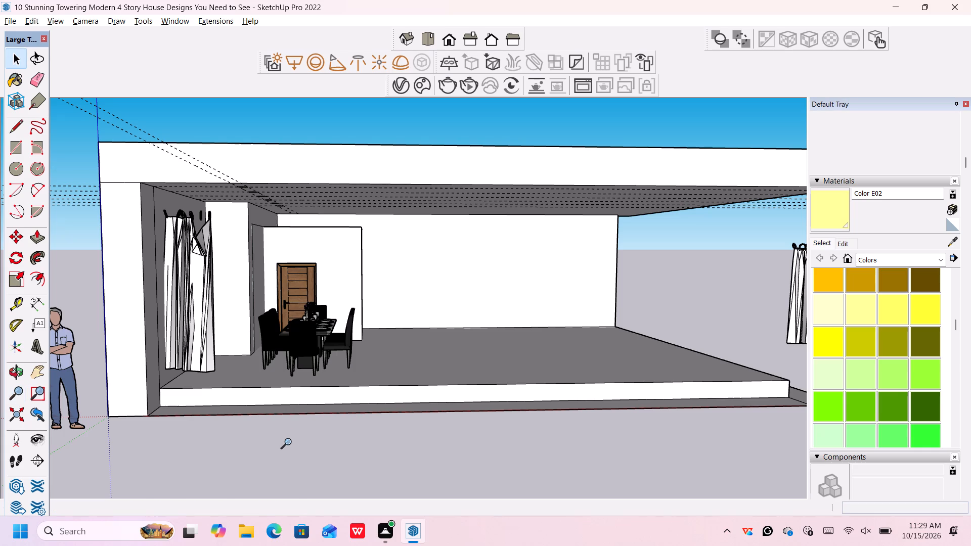
Delete the two lengthwise guides and all the crosswise guides running through the ceiling circles.
{"action": "left_click_drag", "start_coordinate": [126, 104], "coordinate": [82, 131]}
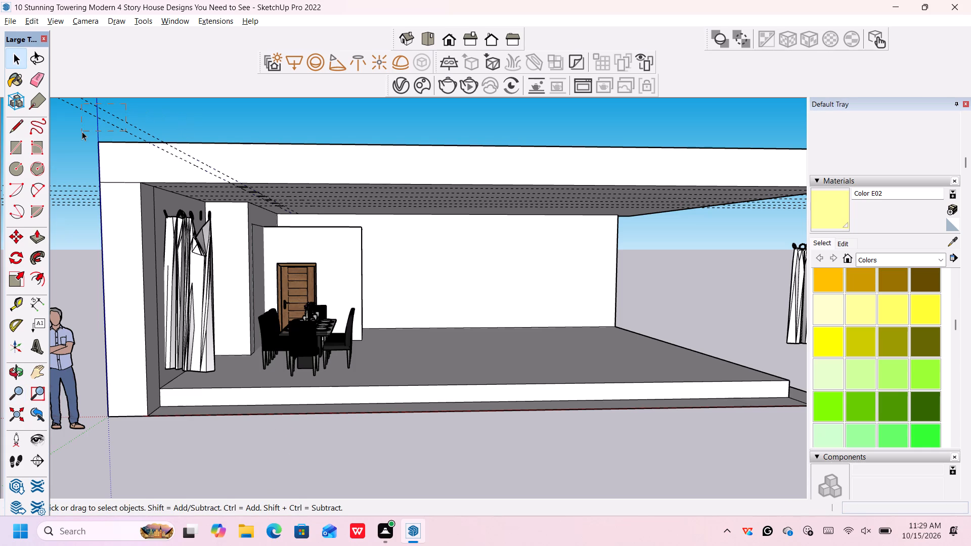
{"action": "key", "text": "Delete"}
{"action": "left_click_drag", "start_coordinate": [74, 160], "coordinate": [73, 213]}
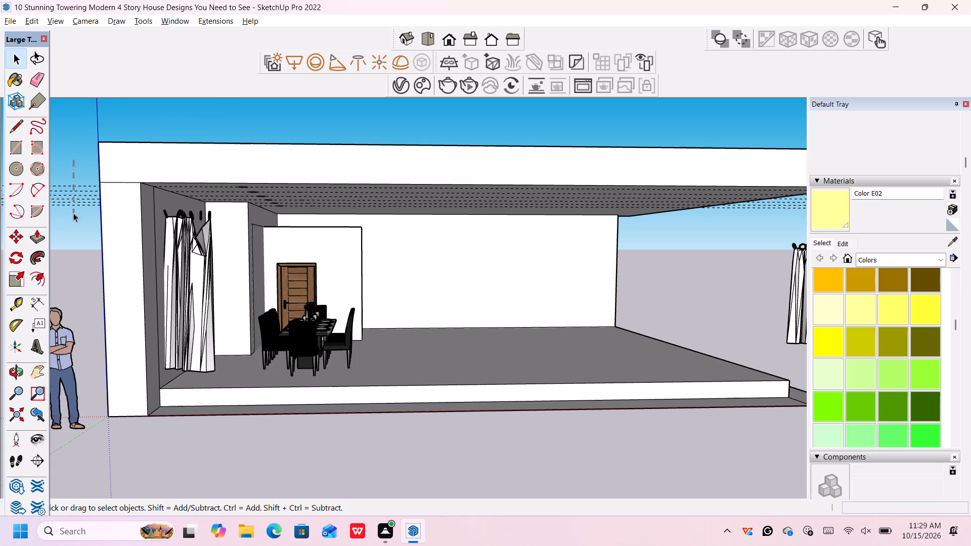
{"action": "left_click_drag", "start_coordinate": [73, 213], "coordinate": [77, 232]}
{"action": "left_click_drag", "start_coordinate": [90, 173], "coordinate": [68, 248]}
{"action": "key", "text": "Delete"}
Inspect the row of six ceiling circles without guides from below and from outside the room.
{"action": "scroll", "coordinate": [197, 218], "scroll_direction": "up", "scroll_amount": 8}
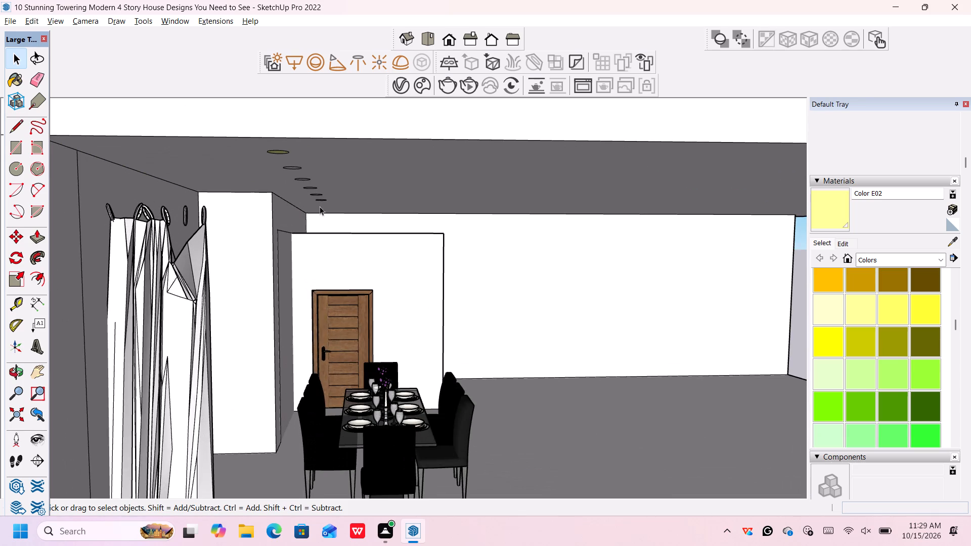
{"action": "middle_click_drag", "start_coordinate": [321, 208], "coordinate": [286, 169]}
{"action": "scroll", "coordinate": [292, 176], "scroll_direction": "down", "scroll_amount": 2}
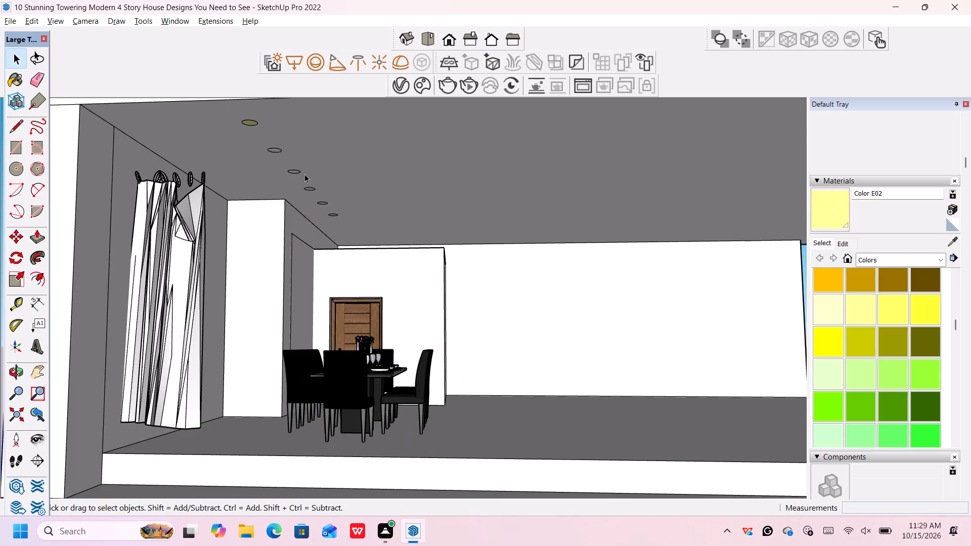
{"action": "scroll", "coordinate": [317, 145], "scroll_direction": "down", "scroll_amount": 4}
{"action": "middle_click_drag", "start_coordinate": [317, 148], "coordinate": [315, 169]}
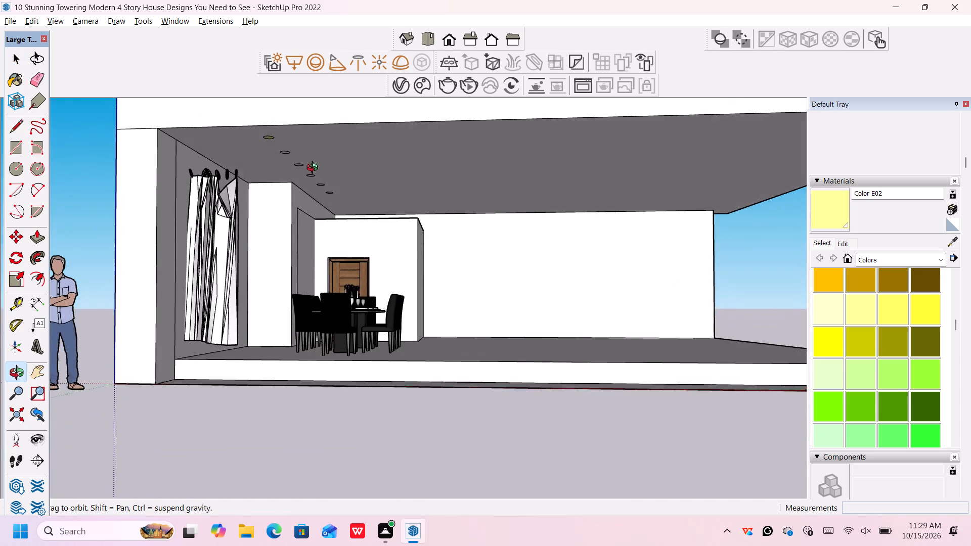
Examine the row of ceiling circles and the dining room from closer and farther outside.
{"action": "middle_click_drag", "start_coordinate": [315, 169], "coordinate": [307, 172]}
{"action": "scroll", "coordinate": [308, 171], "scroll_direction": "up", "scroll_amount": 1}
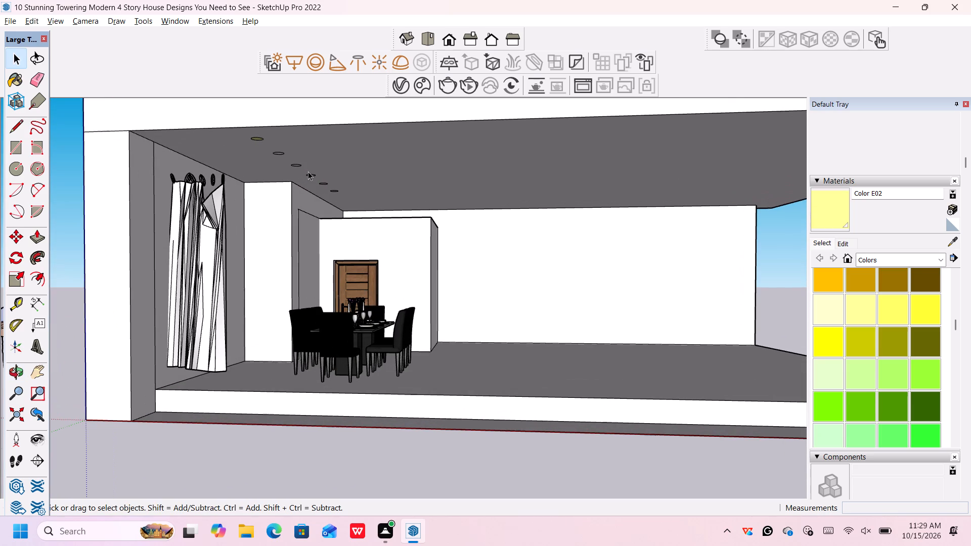
{"action": "scroll", "coordinate": [259, 160], "scroll_direction": "up", "scroll_amount": 4}
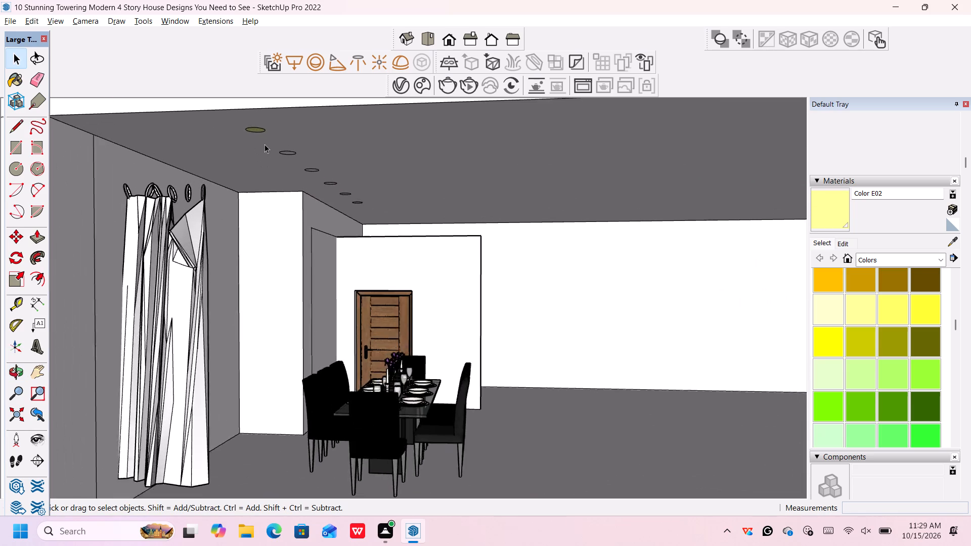
{"action": "scroll", "coordinate": [264, 144], "scroll_direction": "up", "scroll_amount": 2}
{"action": "scroll", "coordinate": [264, 145], "scroll_direction": "down", "scroll_amount": 8}
{"action": "scroll", "coordinate": [264, 146], "scroll_direction": "up", "scroll_amount": 1}
{"action": "scroll", "coordinate": [264, 146], "scroll_direction": "down", "scroll_amount": 1}
{"action": "scroll", "coordinate": [264, 146], "scroll_direction": "up", "scroll_amount": 2}
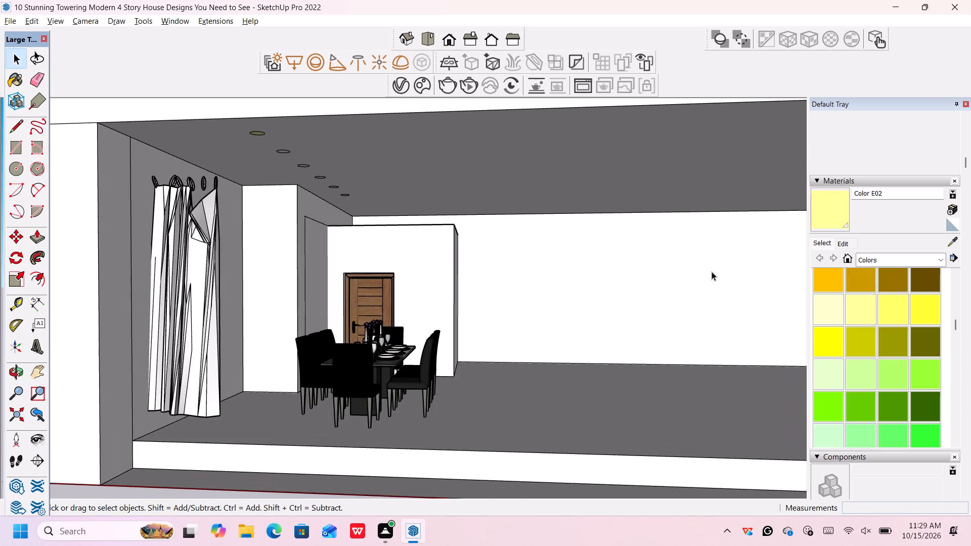
{"action": "scroll", "coordinate": [757, 287], "scroll_direction": "down", "scroll_amount": 1}
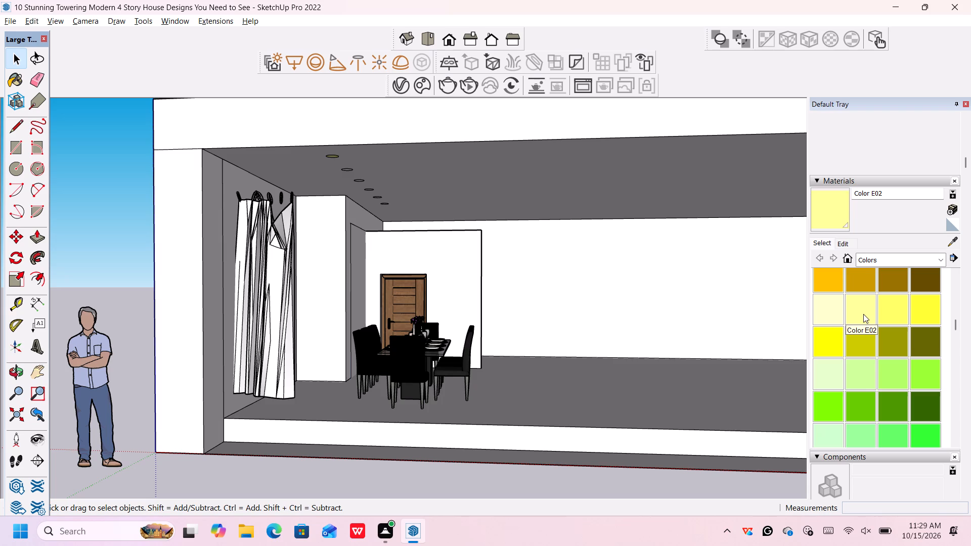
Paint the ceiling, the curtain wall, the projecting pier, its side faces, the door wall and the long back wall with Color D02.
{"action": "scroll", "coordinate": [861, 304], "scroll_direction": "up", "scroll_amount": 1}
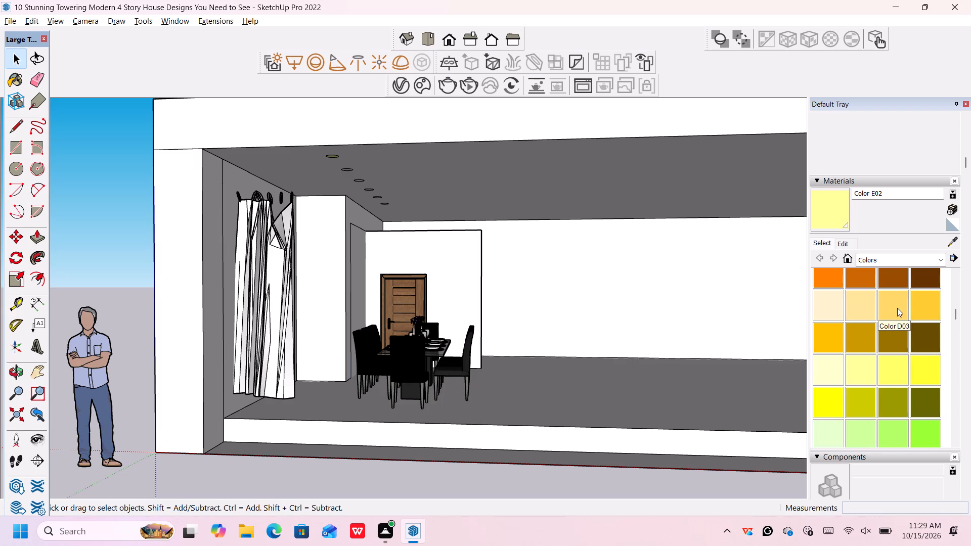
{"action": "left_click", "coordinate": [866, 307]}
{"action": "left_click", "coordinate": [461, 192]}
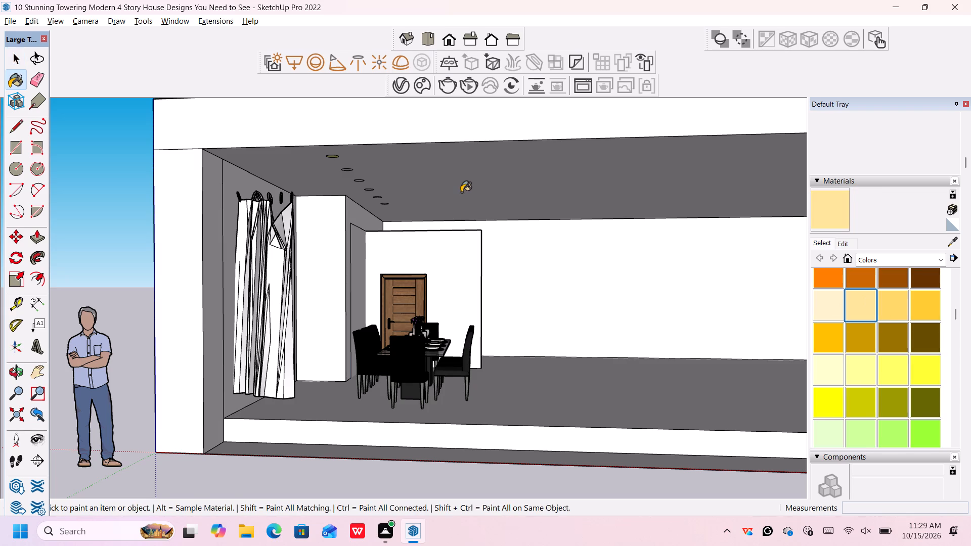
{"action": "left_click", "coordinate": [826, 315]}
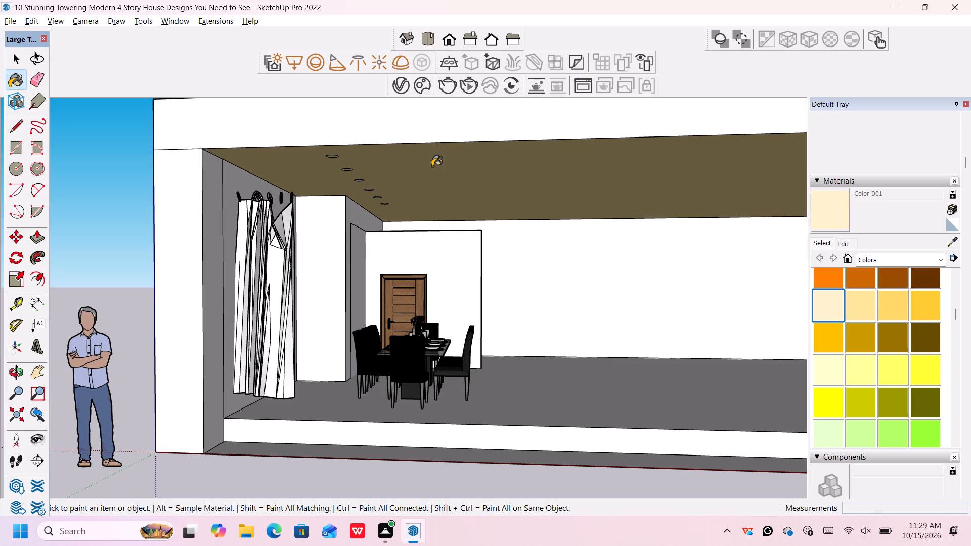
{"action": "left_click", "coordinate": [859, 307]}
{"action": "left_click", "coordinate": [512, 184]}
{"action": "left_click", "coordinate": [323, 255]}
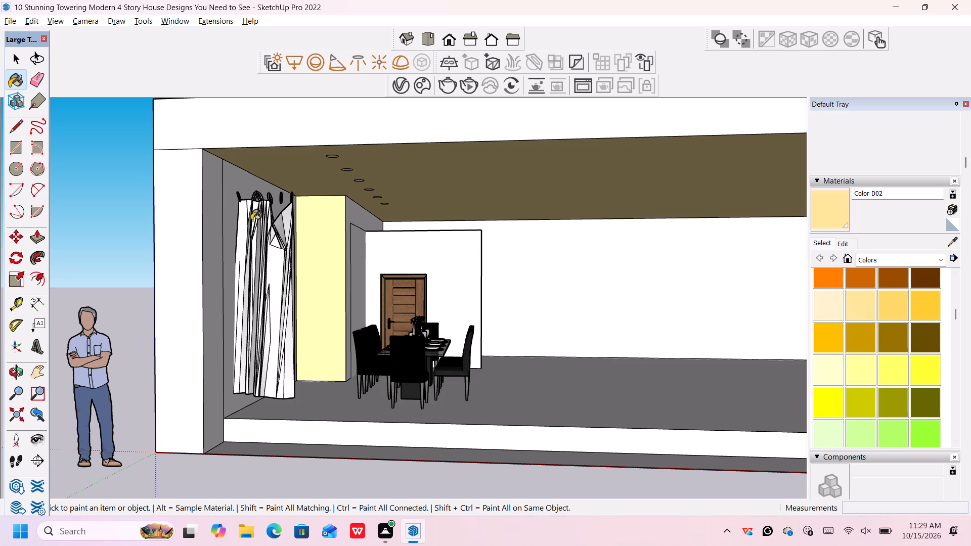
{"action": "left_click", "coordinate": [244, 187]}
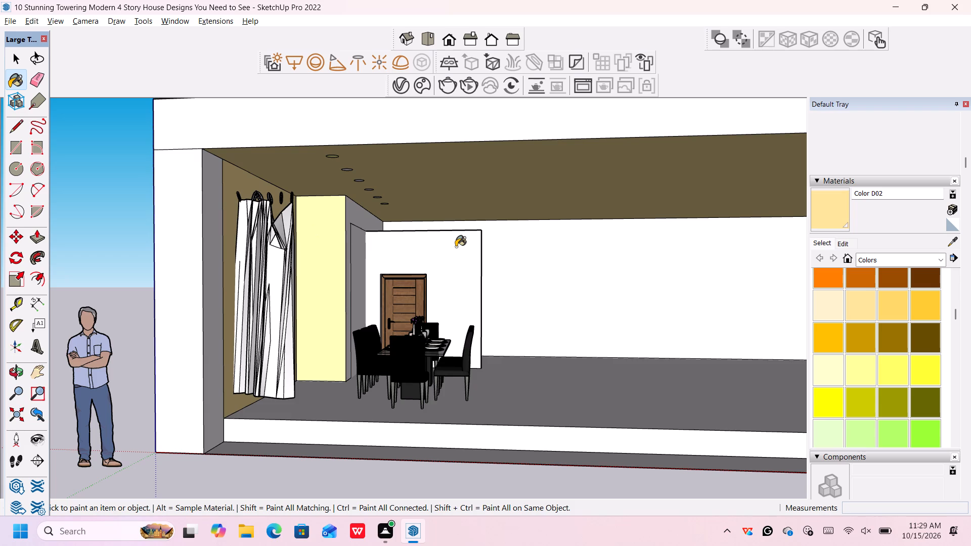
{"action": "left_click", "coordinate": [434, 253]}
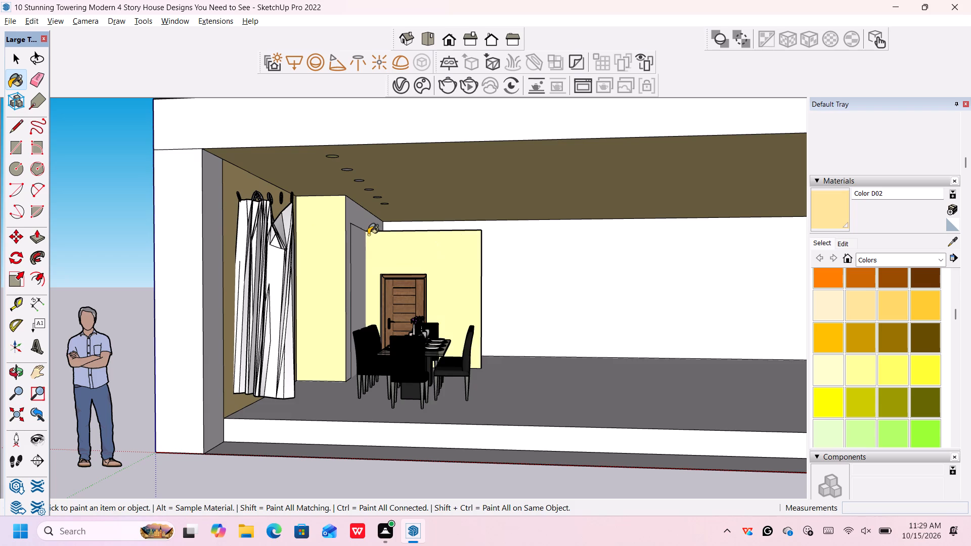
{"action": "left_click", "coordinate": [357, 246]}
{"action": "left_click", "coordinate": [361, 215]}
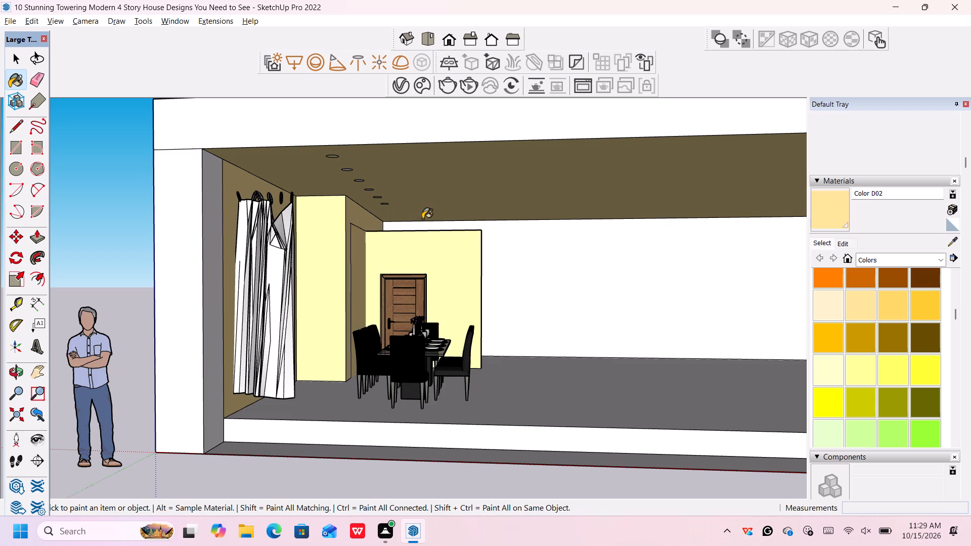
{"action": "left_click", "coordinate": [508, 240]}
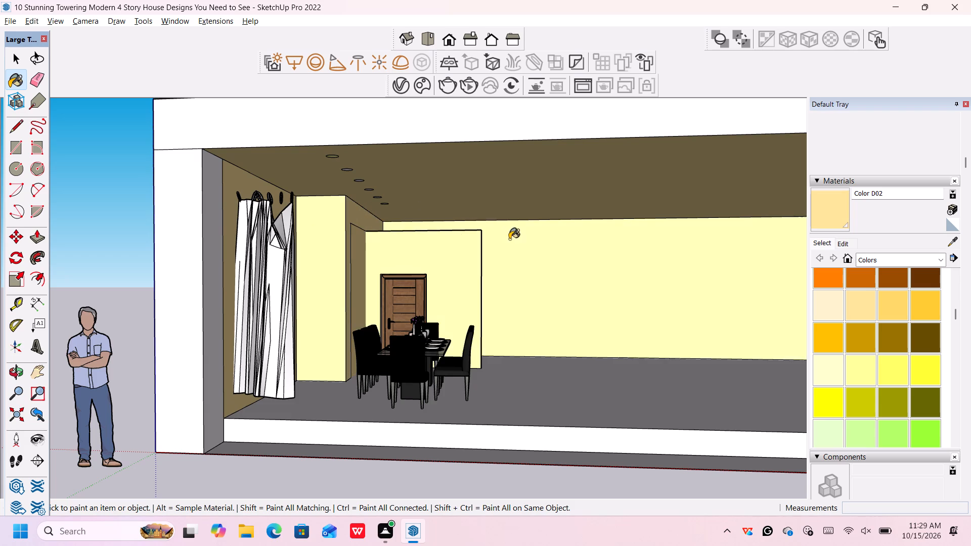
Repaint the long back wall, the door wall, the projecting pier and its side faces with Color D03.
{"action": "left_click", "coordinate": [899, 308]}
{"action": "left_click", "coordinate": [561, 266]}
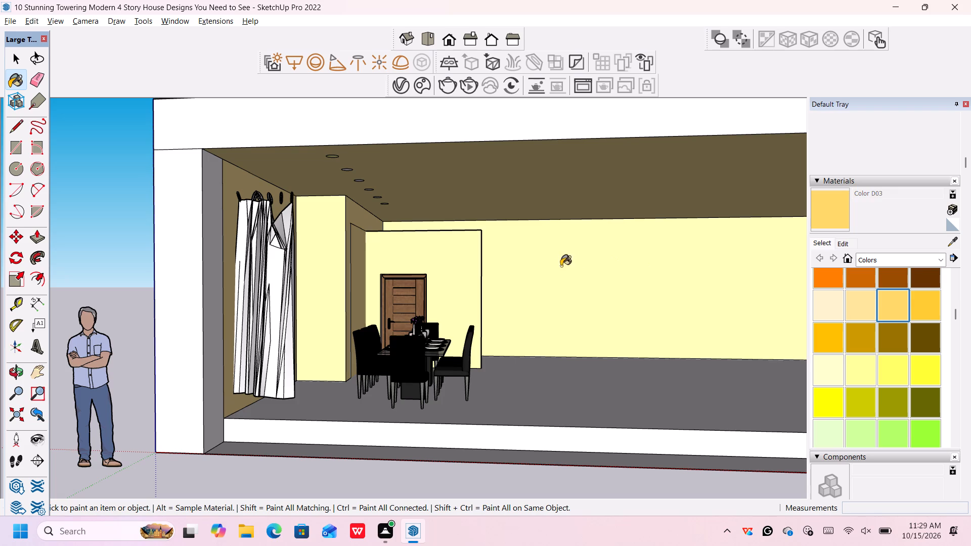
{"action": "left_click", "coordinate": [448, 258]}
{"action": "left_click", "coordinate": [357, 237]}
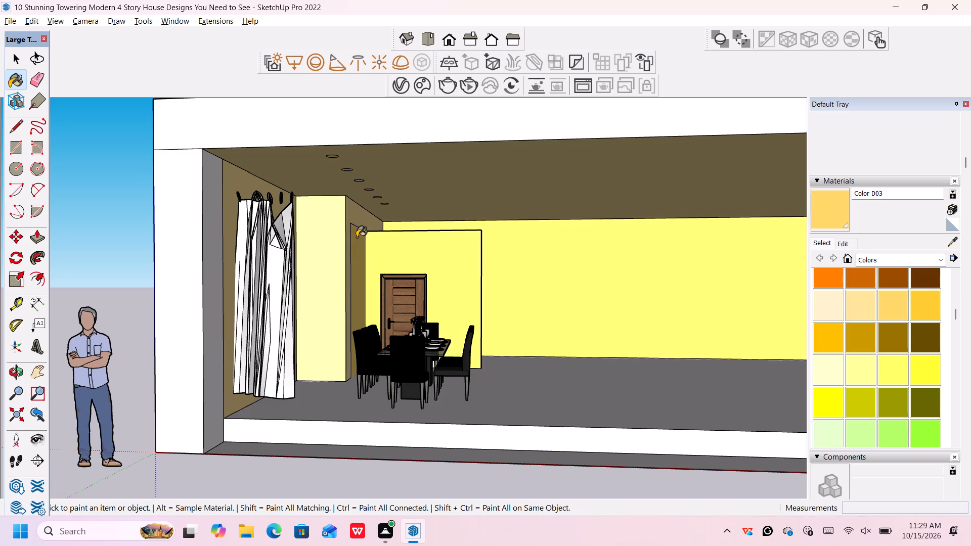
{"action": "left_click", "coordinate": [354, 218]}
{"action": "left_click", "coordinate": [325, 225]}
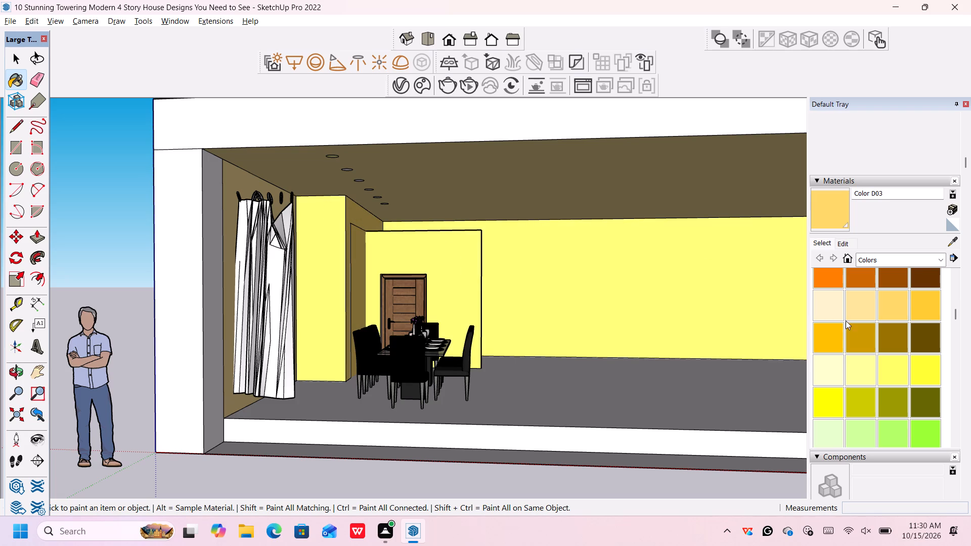
Paint the back wall, door wall, pier and its side faces, curtain wall and ceiling with Color D05.
{"action": "left_click", "coordinate": [834, 336]}
{"action": "left_click", "coordinate": [537, 260]}
{"action": "left_click", "coordinate": [449, 260]}
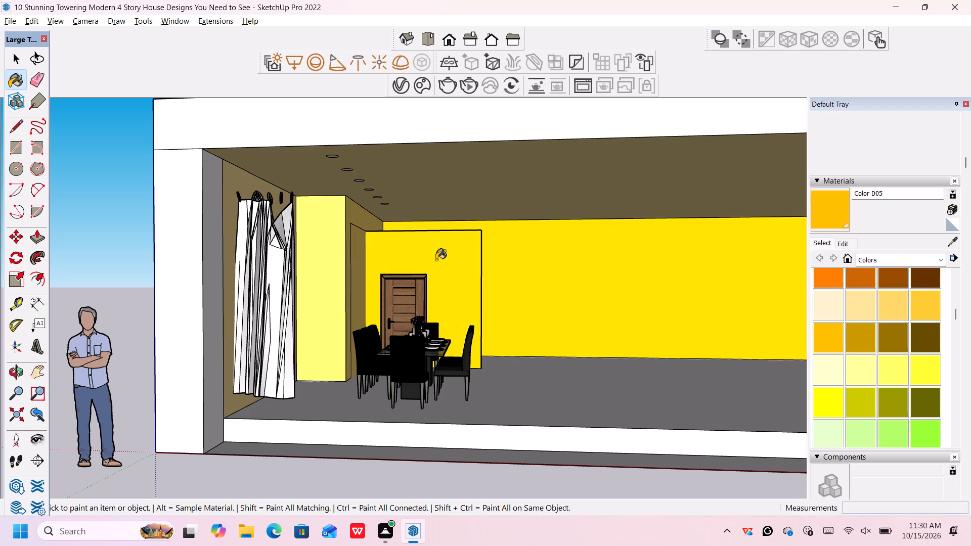
{"action": "scroll", "coordinate": [335, 235], "scroll_direction": "up", "scroll_amount": 1}
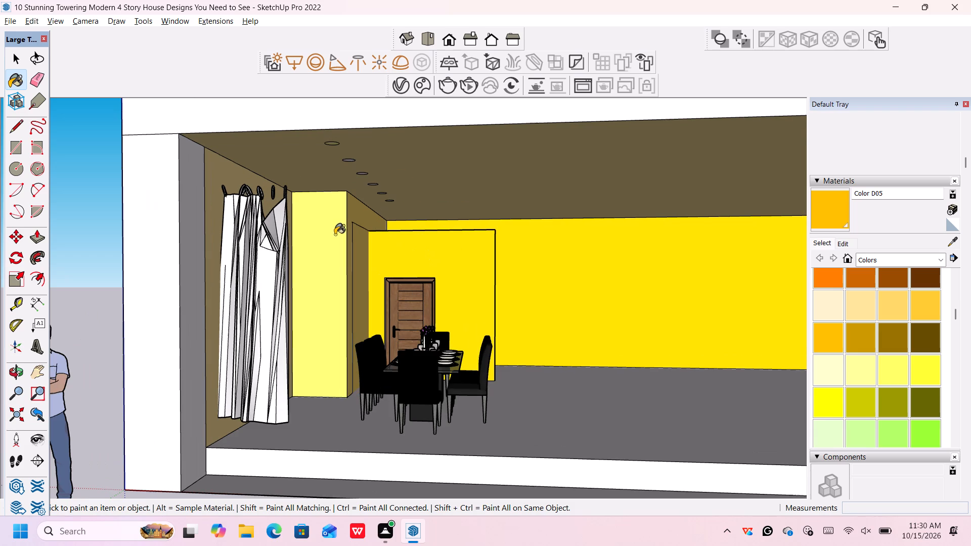
{"action": "left_click", "coordinate": [335, 235]}
{"action": "left_click", "coordinate": [349, 230]}
{"action": "left_click", "coordinate": [359, 244]}
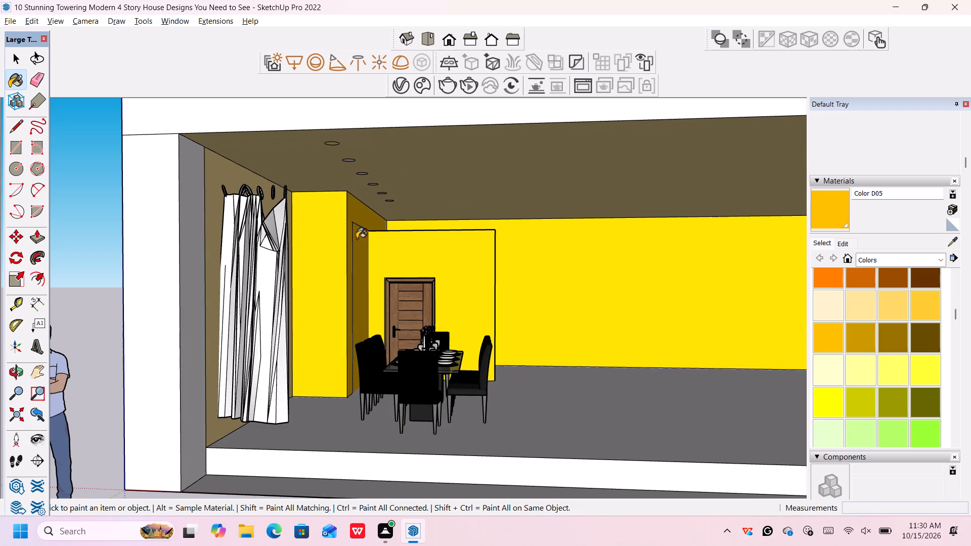
{"action": "left_click", "coordinate": [248, 181]}
{"action": "left_click", "coordinate": [282, 156]}
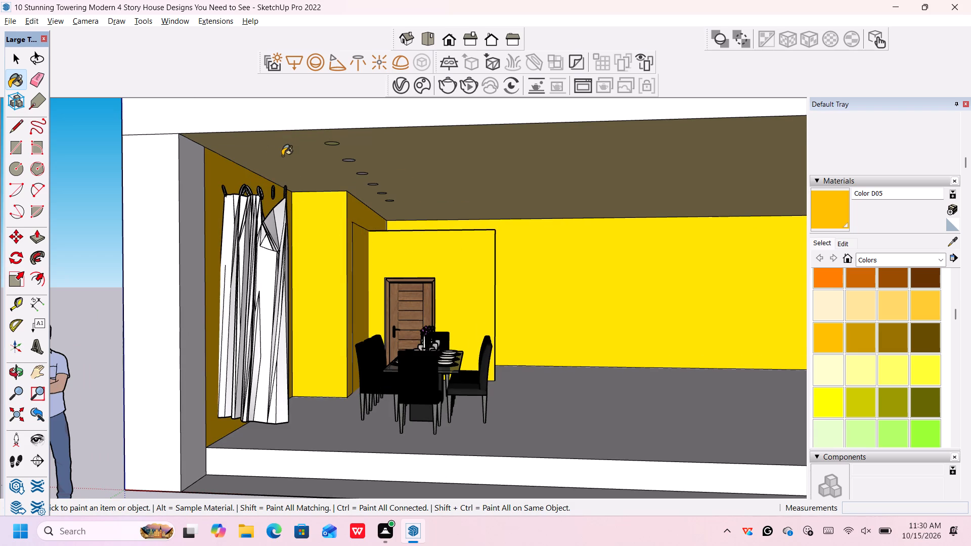
Edit the Color D05 material on the colour wheel, shifting it to a pale cream yellow.
{"action": "scroll", "coordinate": [395, 200], "scroll_direction": "down", "scroll_amount": 6}
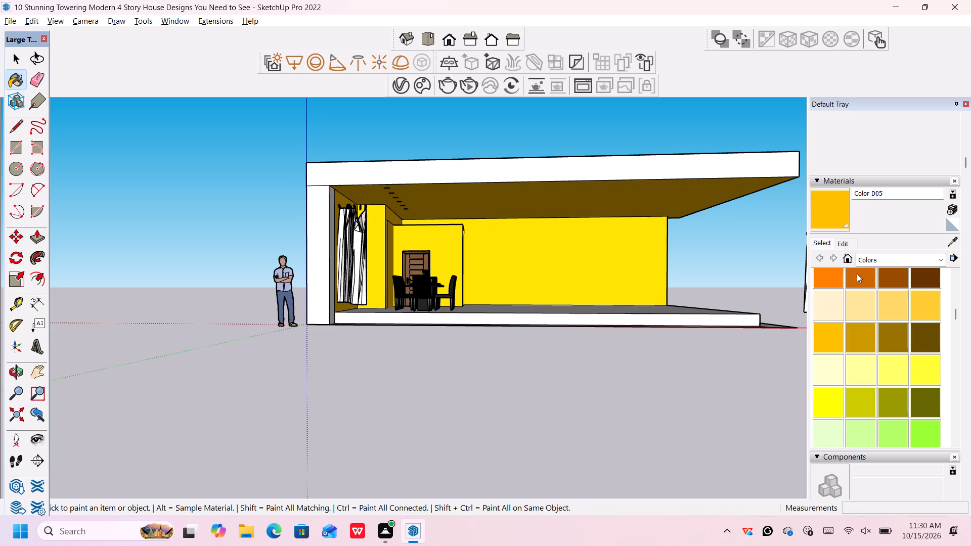
{"action": "left_click", "coordinate": [843, 242]}
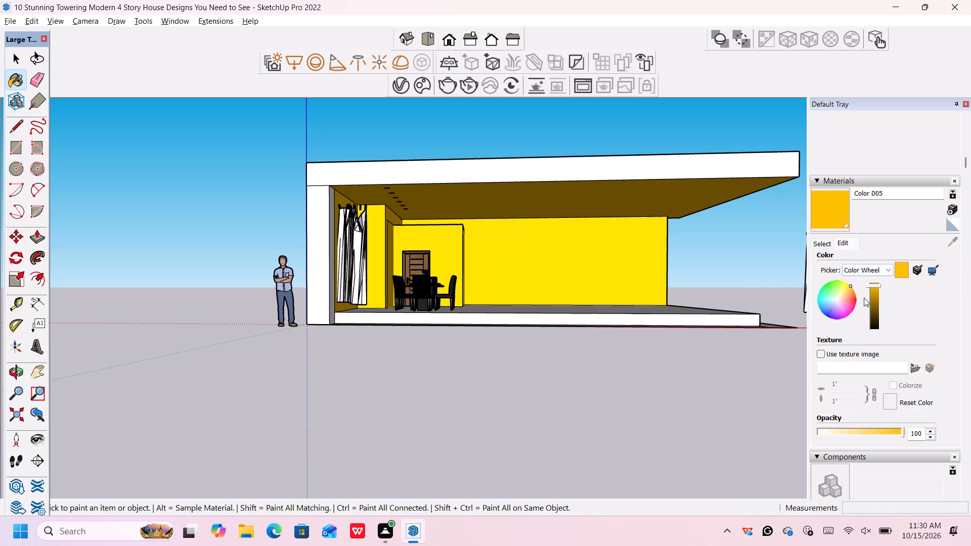
{"action": "left_click", "coordinate": [874, 285]}
{"action": "left_click", "coordinate": [874, 285]}
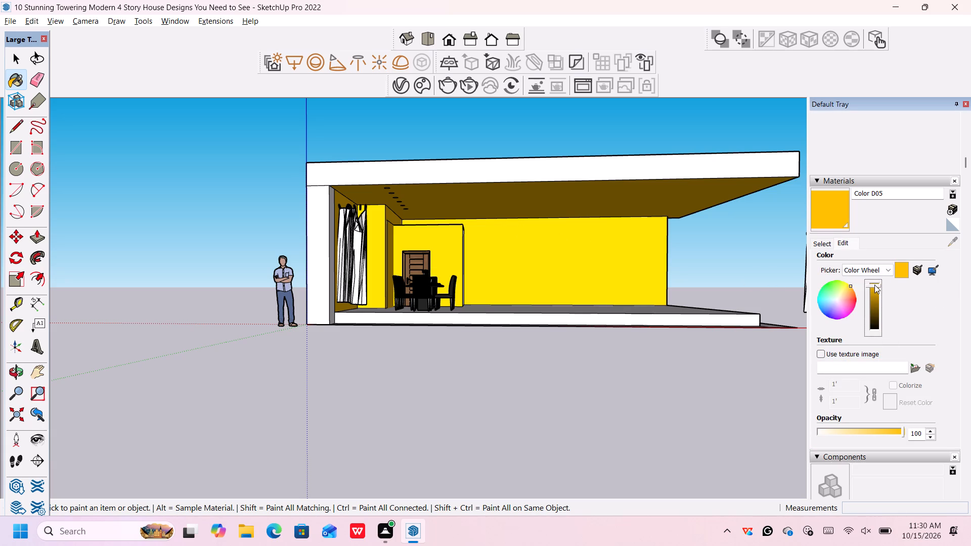
{"action": "left_click", "coordinate": [848, 286]}
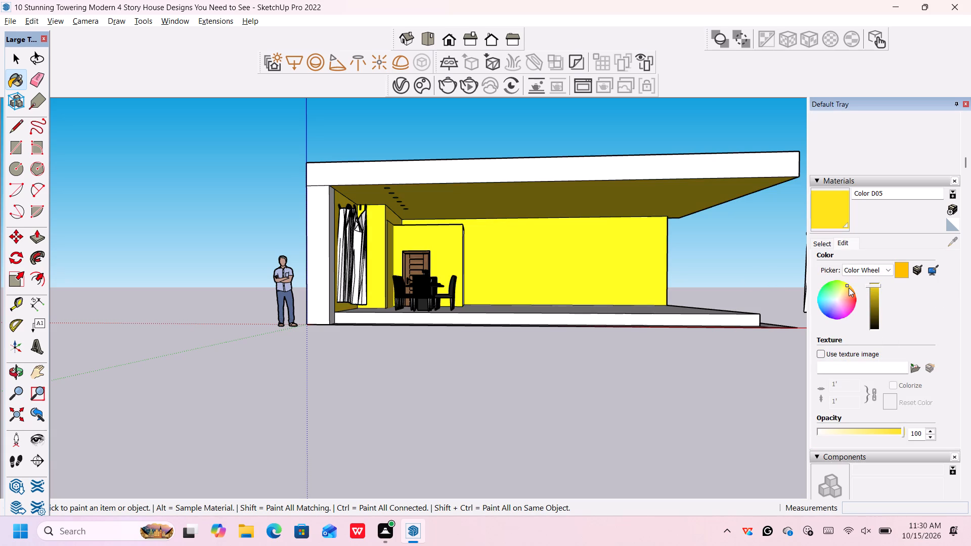
{"action": "left_click", "coordinate": [848, 287]}
{"action": "scroll", "coordinate": [848, 287], "scroll_direction": "up", "scroll_amount": 7}
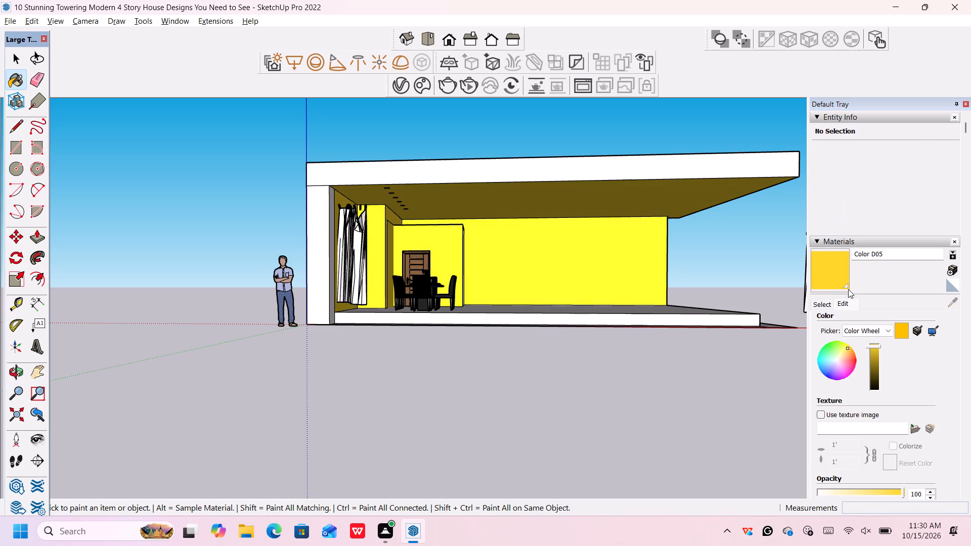
{"action": "scroll", "coordinate": [855, 349], "scroll_direction": "up", "scroll_amount": 4}
{"action": "left_click_drag", "start_coordinate": [848, 349], "coordinate": [846, 350]}
{"action": "left_click_drag", "start_coordinate": [846, 350], "coordinate": [841, 355]}
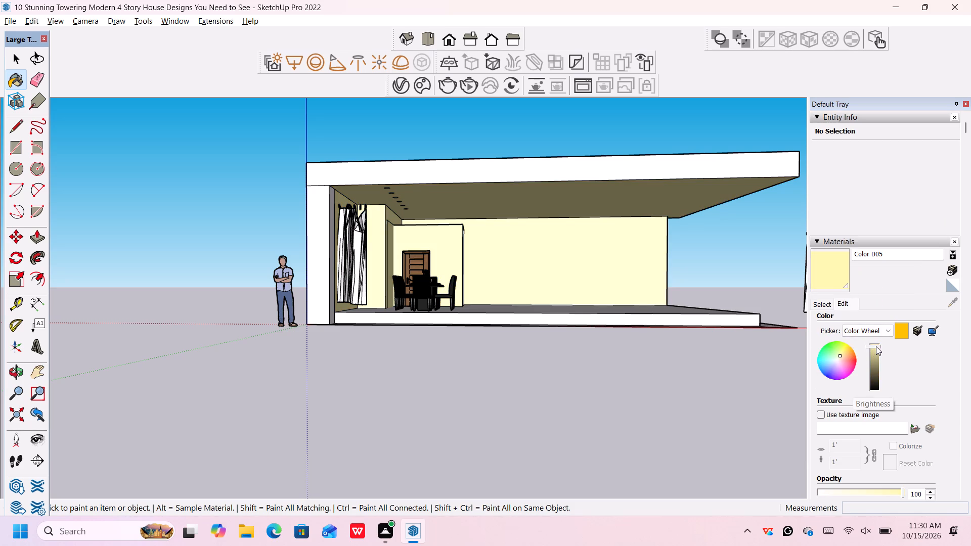
Lower the brightness of Color D05 to turn the cream into a darker khaki beige.
{"action": "left_click_drag", "start_coordinate": [873, 345], "coordinate": [874, 352]}
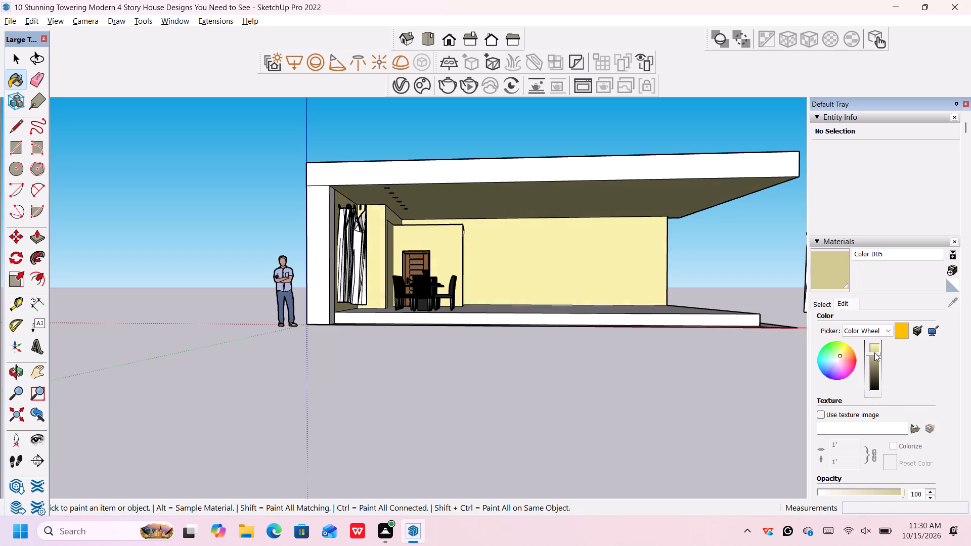
{"action": "left_click_drag", "start_coordinate": [874, 352], "coordinate": [874, 356]}
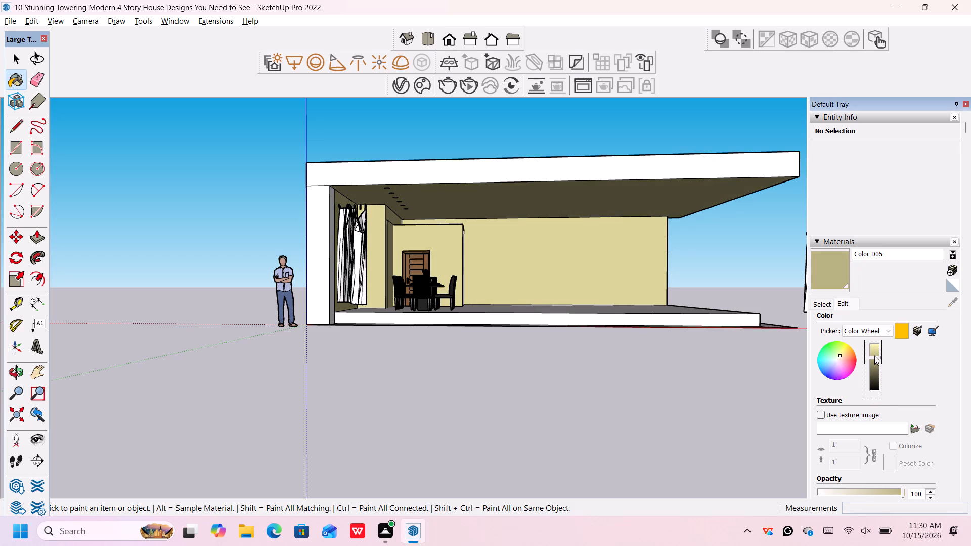
{"action": "left_click_drag", "start_coordinate": [874, 356], "coordinate": [874, 355]}
Try several nearby hues for Color D05 on the colour wheel, ending on a muted khaki yellow.
{"action": "left_click", "coordinate": [841, 356]}
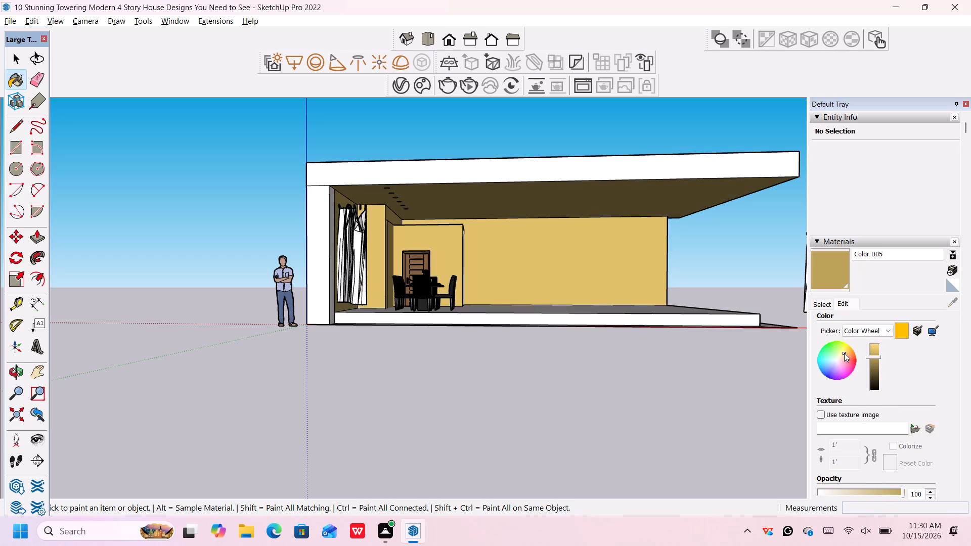
{"action": "left_click", "coordinate": [843, 354]}
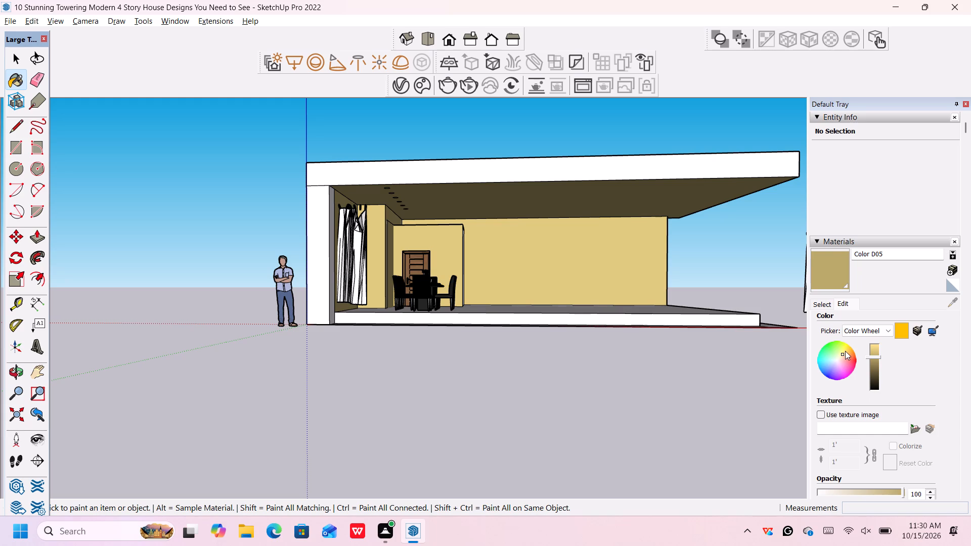
{"action": "left_click", "coordinate": [841, 355]}
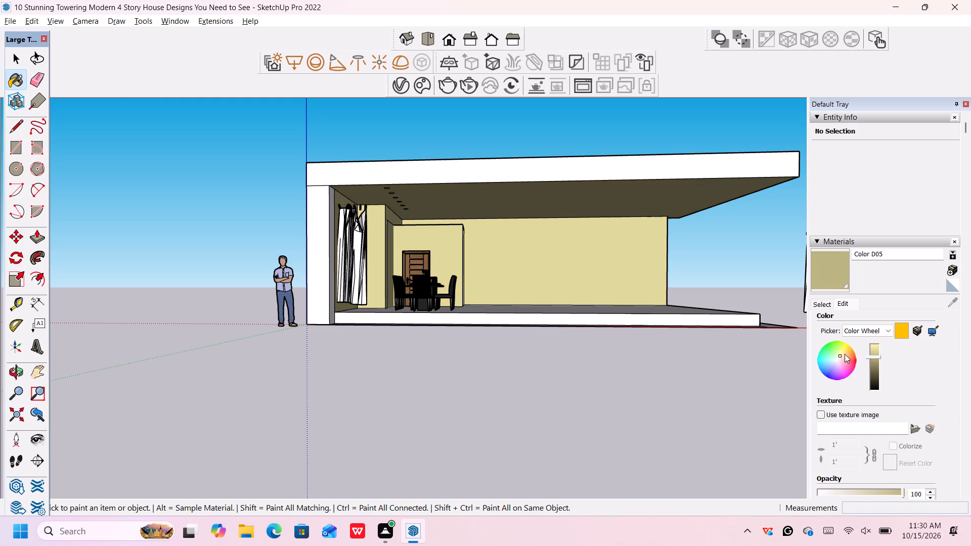
{"action": "left_click", "coordinate": [845, 353]}
{"action": "left_click", "coordinate": [843, 356]}
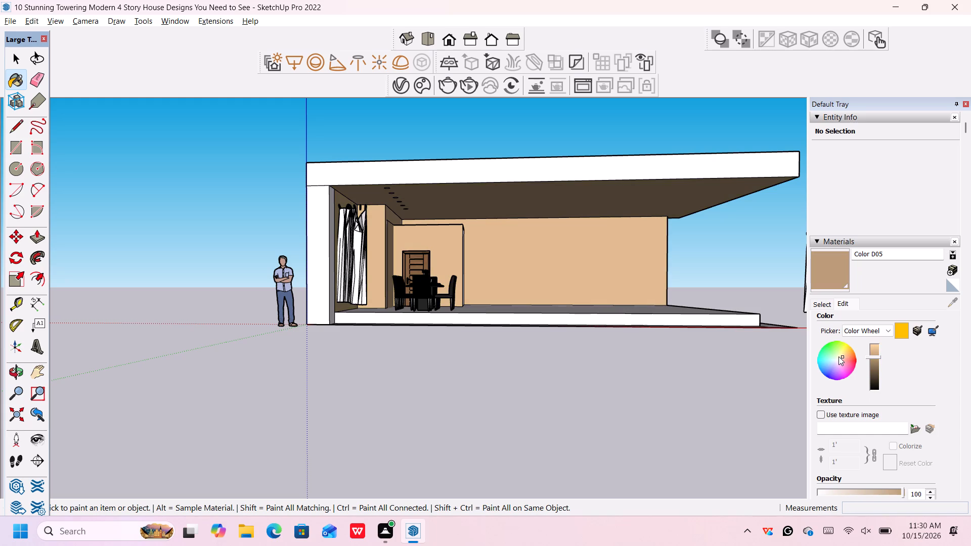
{"action": "left_click", "coordinate": [838, 356]}
{"action": "scroll", "coordinate": [841, 354], "scroll_direction": "up", "scroll_amount": 5}
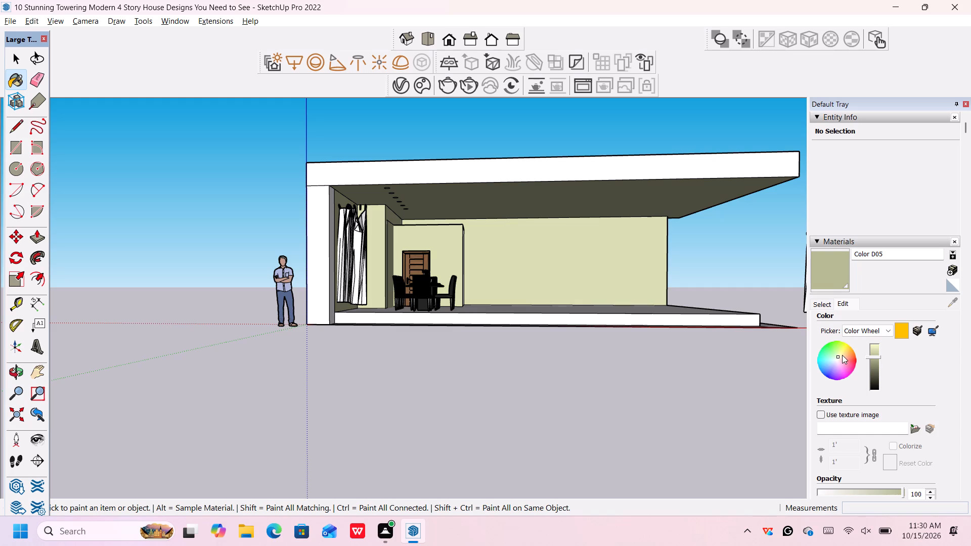
{"action": "scroll", "coordinate": [842, 355], "scroll_direction": "up", "scroll_amount": 4}
{"action": "left_click", "coordinate": [842, 356]}
{"action": "left_click", "coordinate": [842, 354]}
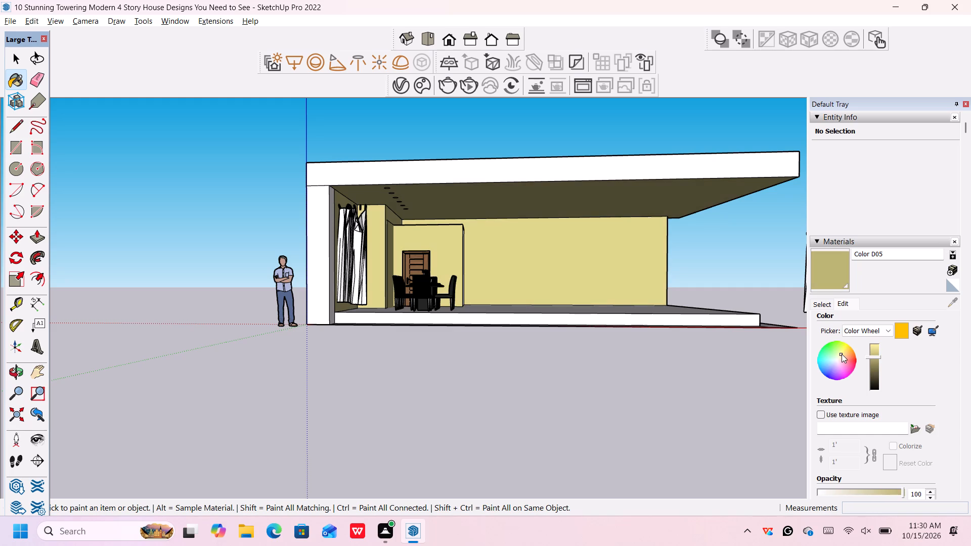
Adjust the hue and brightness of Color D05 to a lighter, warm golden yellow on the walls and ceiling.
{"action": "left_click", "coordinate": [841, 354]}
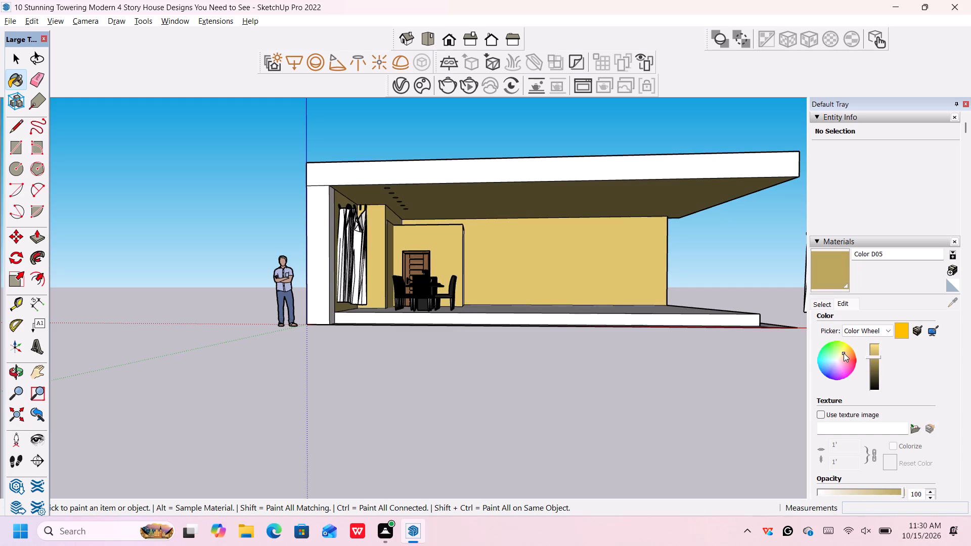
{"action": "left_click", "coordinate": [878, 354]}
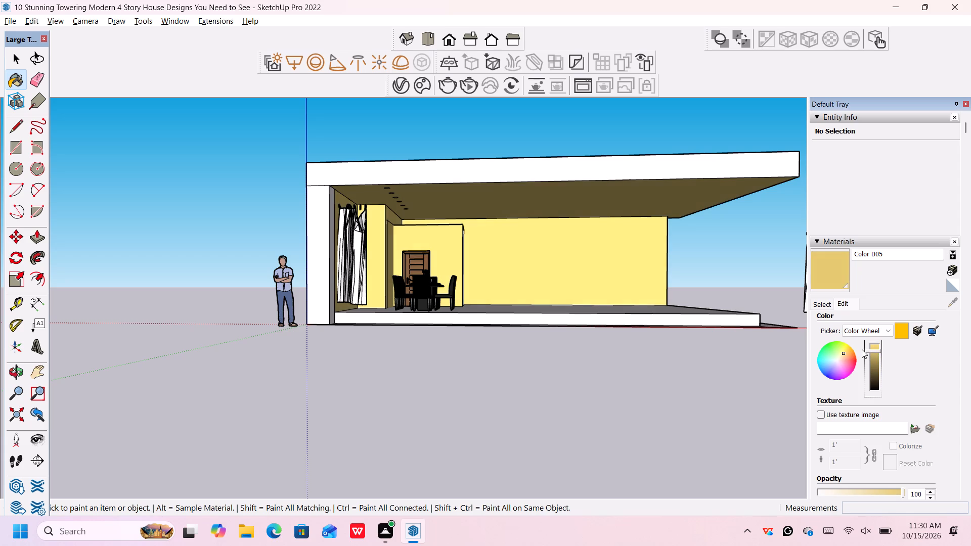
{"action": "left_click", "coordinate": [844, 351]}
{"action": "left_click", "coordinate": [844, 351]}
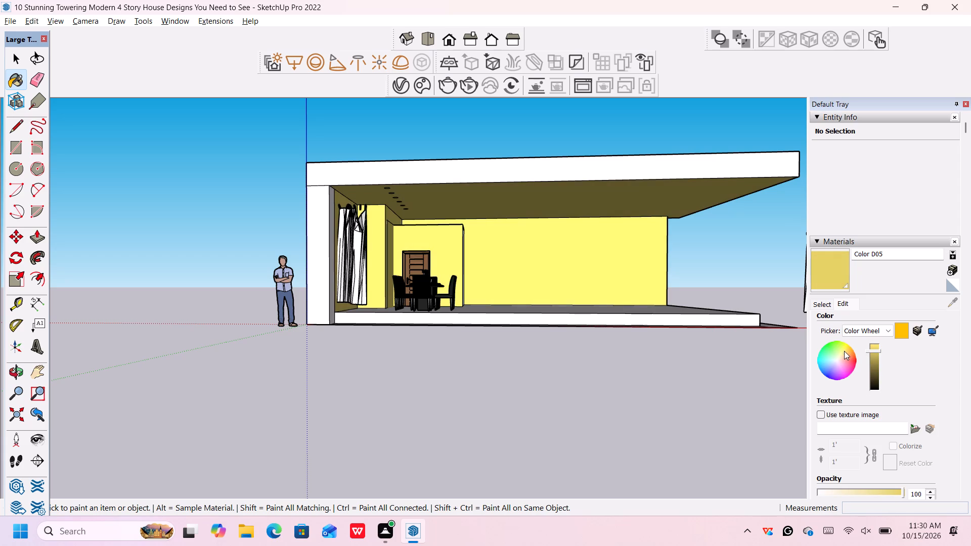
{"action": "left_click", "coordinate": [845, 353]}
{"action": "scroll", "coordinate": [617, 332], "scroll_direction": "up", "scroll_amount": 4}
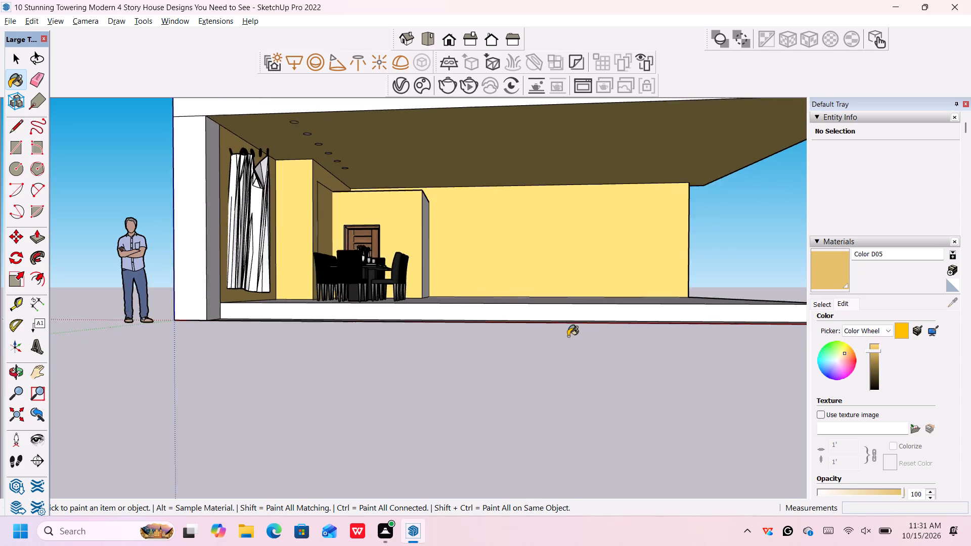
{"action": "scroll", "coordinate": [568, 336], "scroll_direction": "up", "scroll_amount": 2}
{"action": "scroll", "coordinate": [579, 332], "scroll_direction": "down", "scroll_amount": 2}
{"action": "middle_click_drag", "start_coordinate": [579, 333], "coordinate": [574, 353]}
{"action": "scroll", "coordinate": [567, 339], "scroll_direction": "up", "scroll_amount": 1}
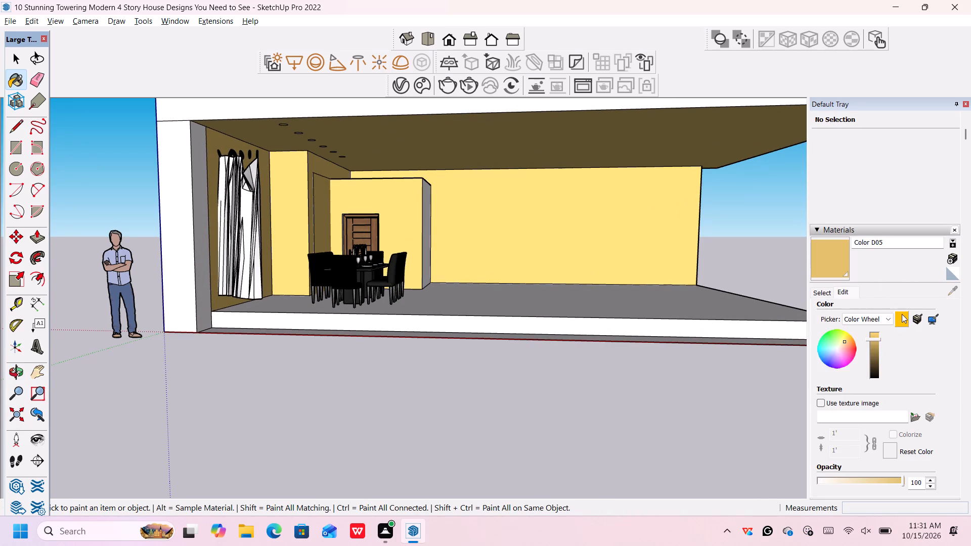
Look through the Asphalt and Concrete, Brick, Cladding and Siding, and Carpet and Fabrics material collections for a wall finish.
{"action": "left_click", "coordinate": [830, 291]}
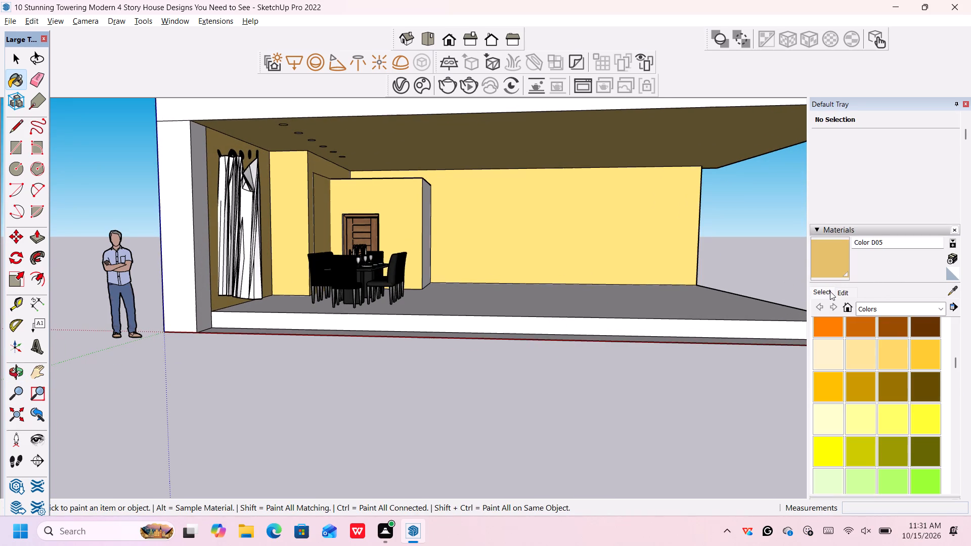
{"action": "left_click", "coordinate": [889, 307]}
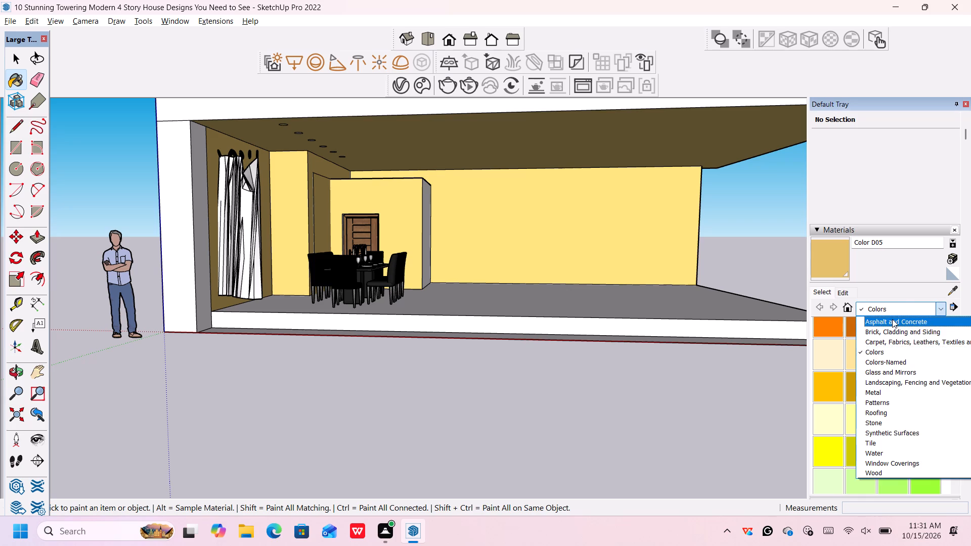
{"action": "left_click", "coordinate": [892, 319]}
{"action": "left_click", "coordinate": [900, 310]}
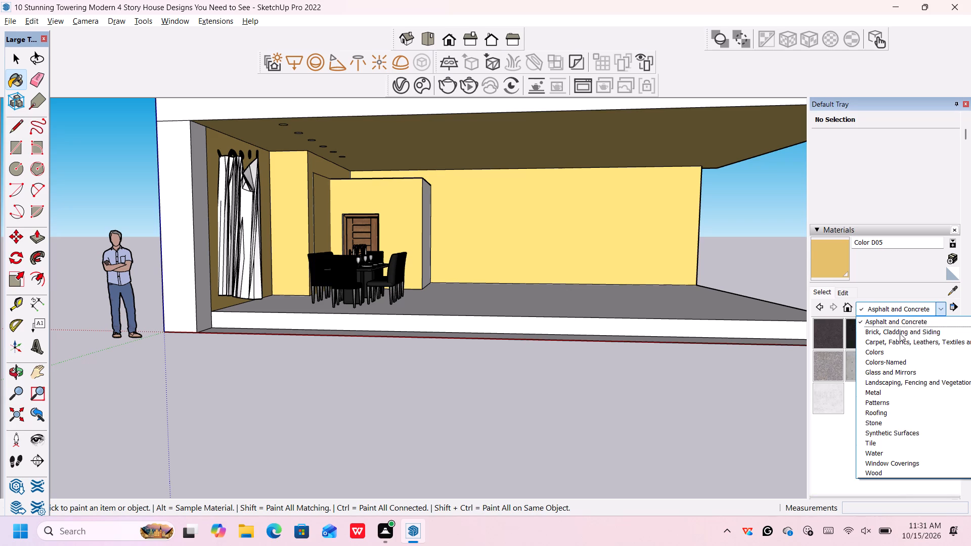
{"action": "left_click", "coordinate": [900, 333]}
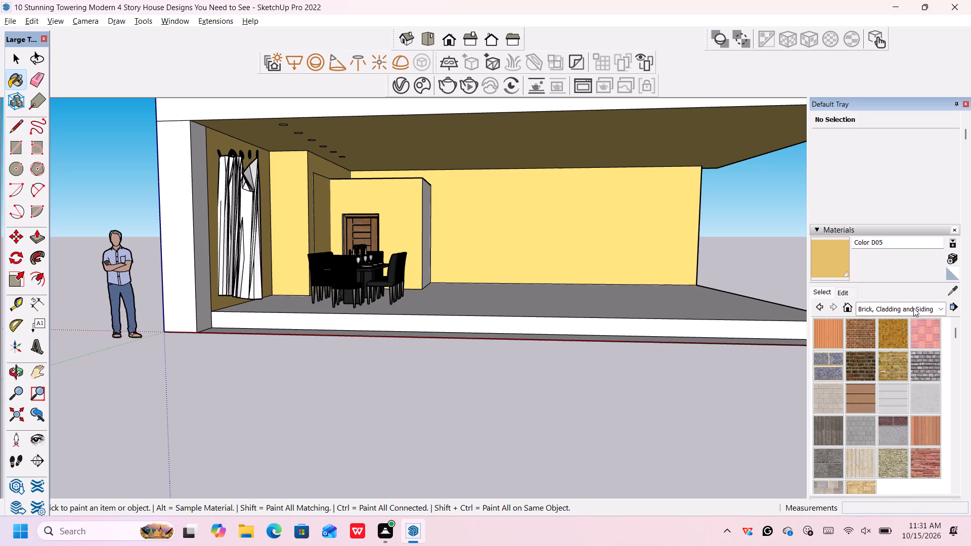
{"action": "left_click", "coordinate": [913, 308]}
{"action": "left_click", "coordinate": [912, 342]}
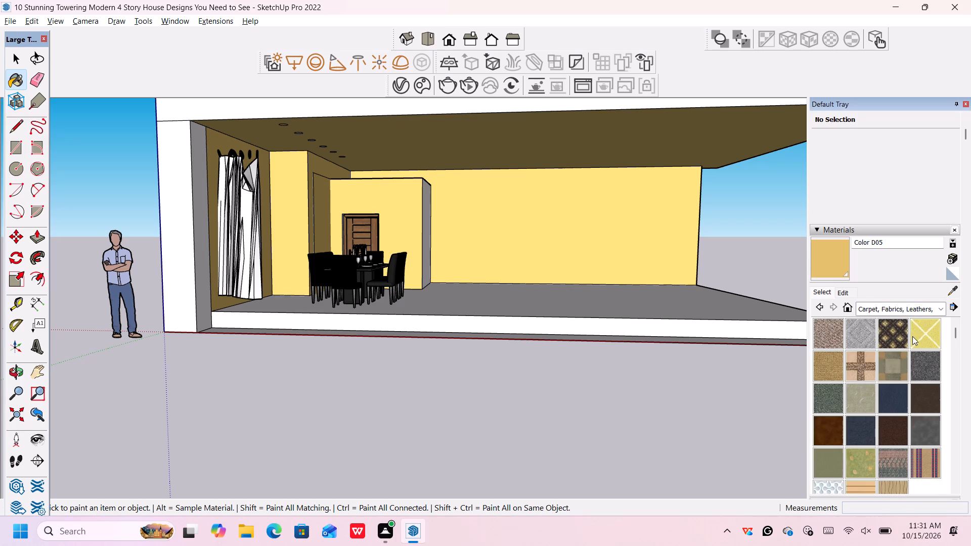
{"action": "scroll", "coordinate": [912, 339], "scroll_direction": "down", "scroll_amount": 2}
{"action": "scroll", "coordinate": [913, 341], "scroll_direction": "up", "scroll_amount": 1}
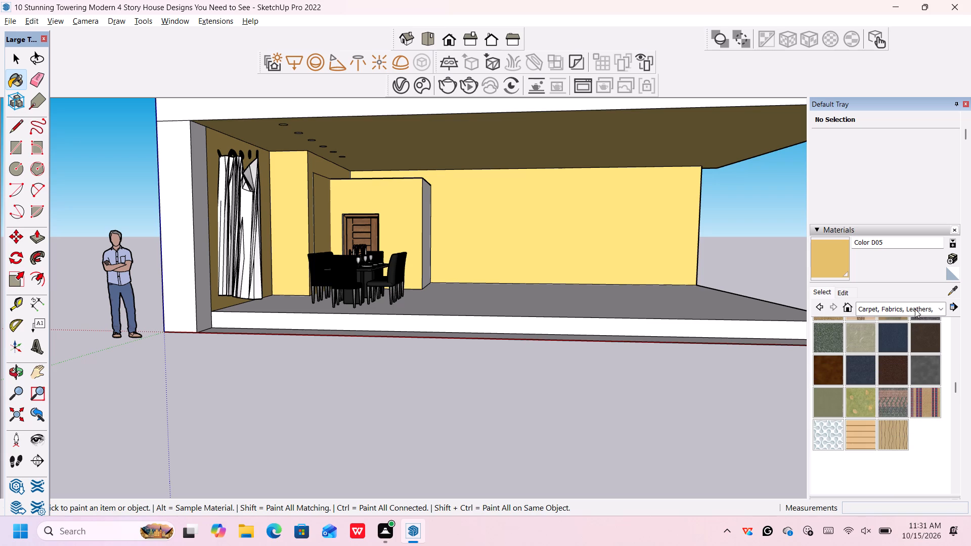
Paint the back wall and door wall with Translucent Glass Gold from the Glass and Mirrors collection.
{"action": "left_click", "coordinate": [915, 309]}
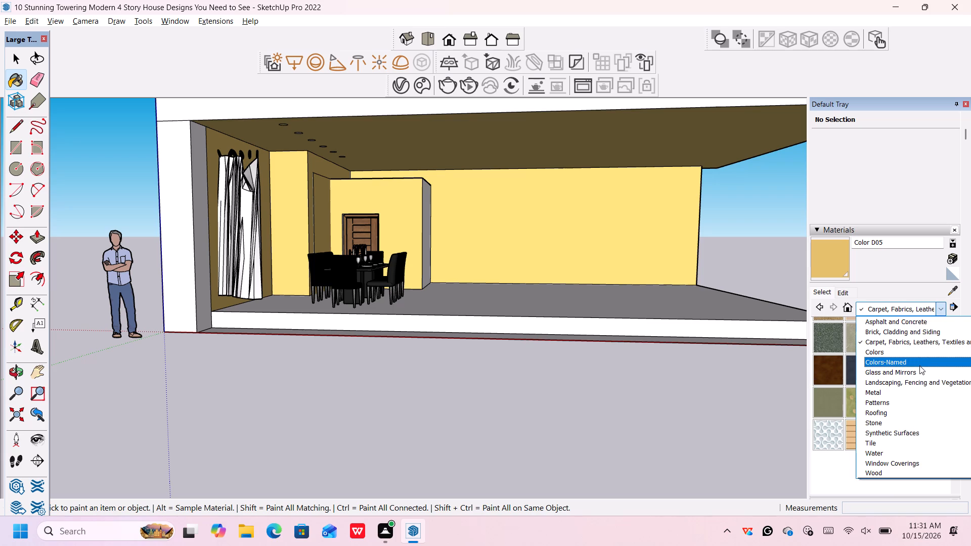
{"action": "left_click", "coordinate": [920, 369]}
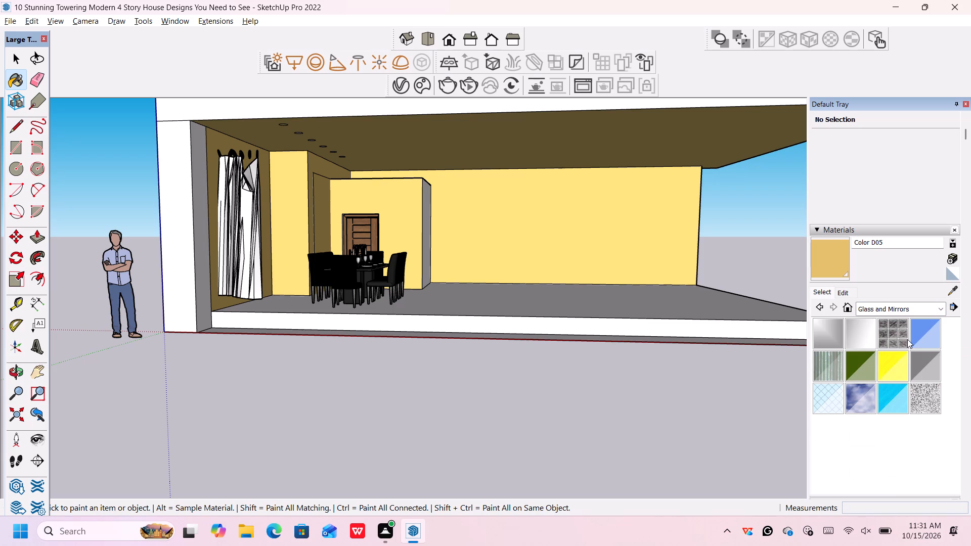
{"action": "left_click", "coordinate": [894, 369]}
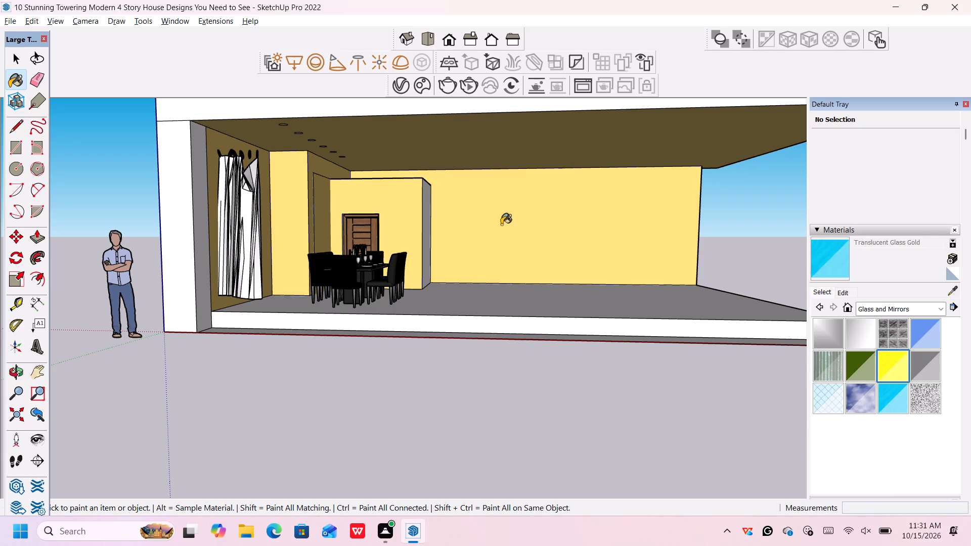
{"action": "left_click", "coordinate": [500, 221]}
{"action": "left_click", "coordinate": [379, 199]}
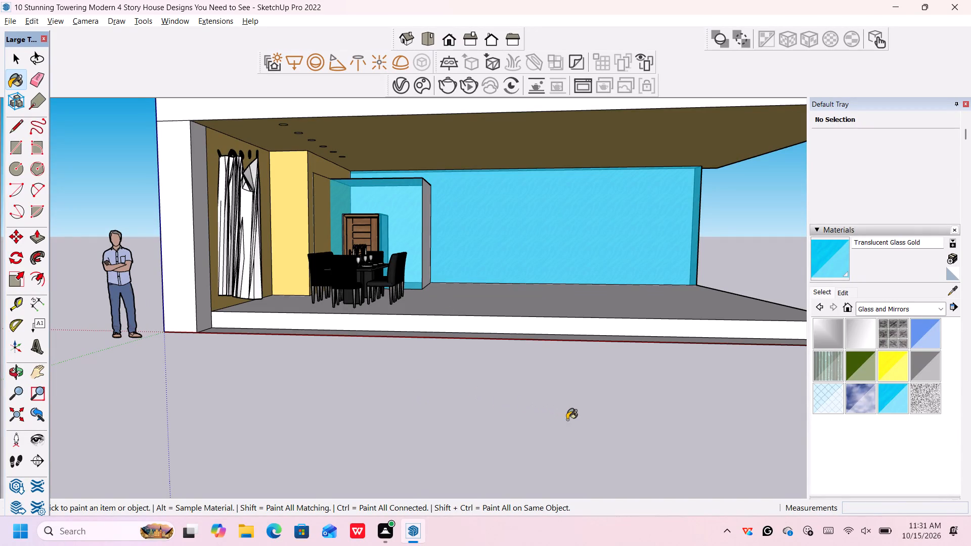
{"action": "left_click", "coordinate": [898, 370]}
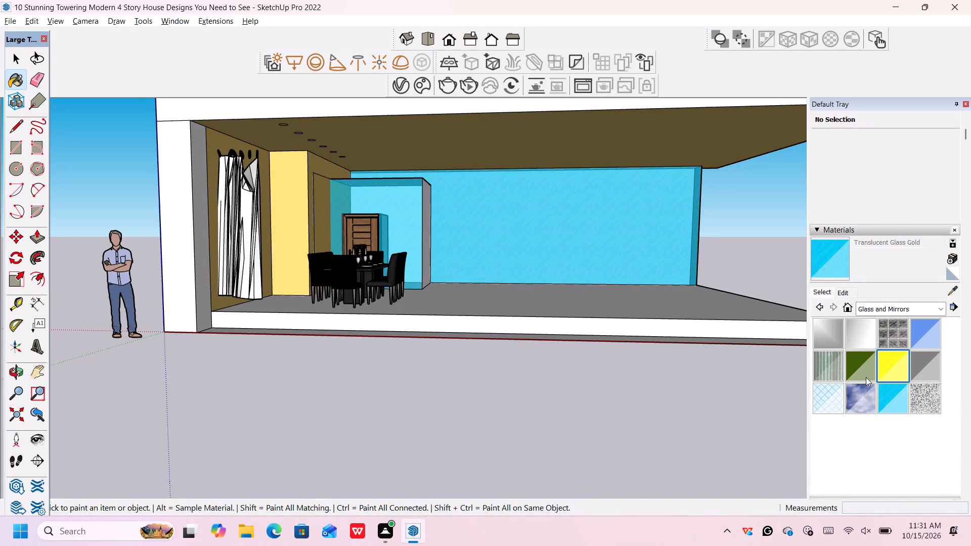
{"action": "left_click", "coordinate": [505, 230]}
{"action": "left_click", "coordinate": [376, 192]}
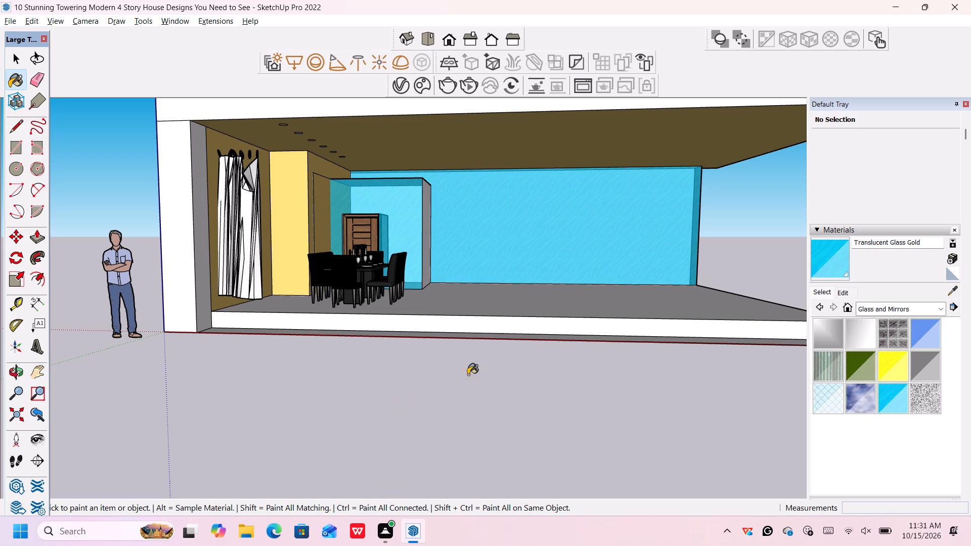
Look through the Landscaping, Fencing and Vegetation and the Metal material collections for another wall finish.
{"action": "left_click", "coordinate": [917, 304]}
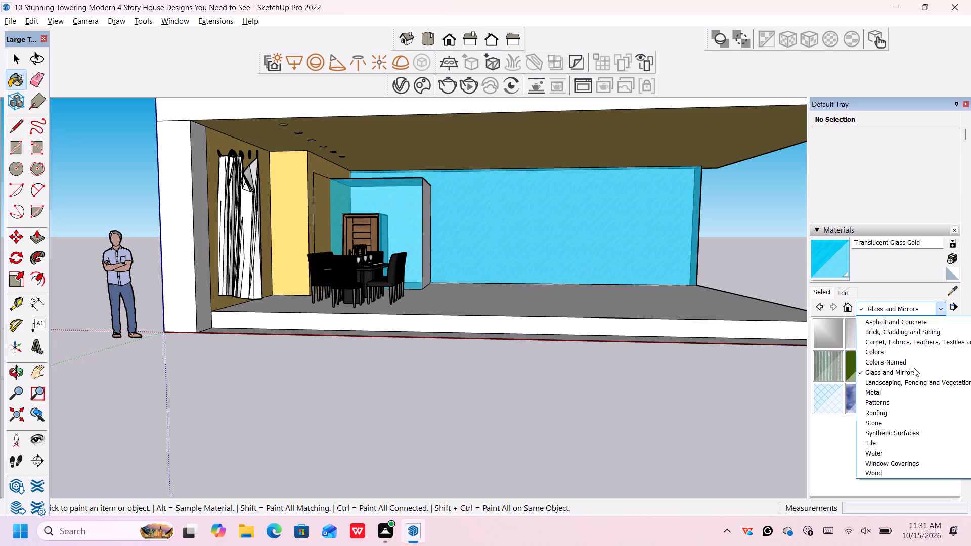
{"action": "left_click", "coordinate": [909, 380]}
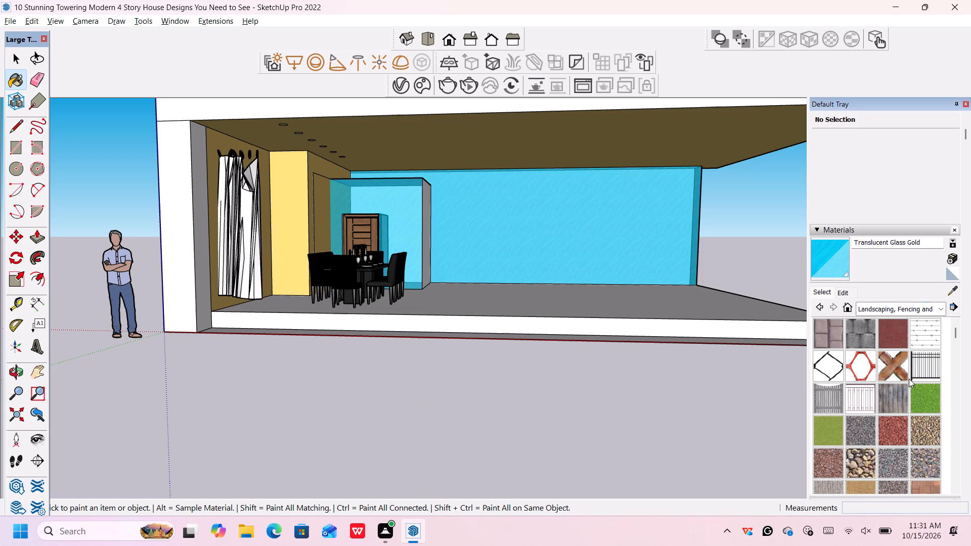
{"action": "scroll", "coordinate": [909, 378], "scroll_direction": "down", "scroll_amount": 4}
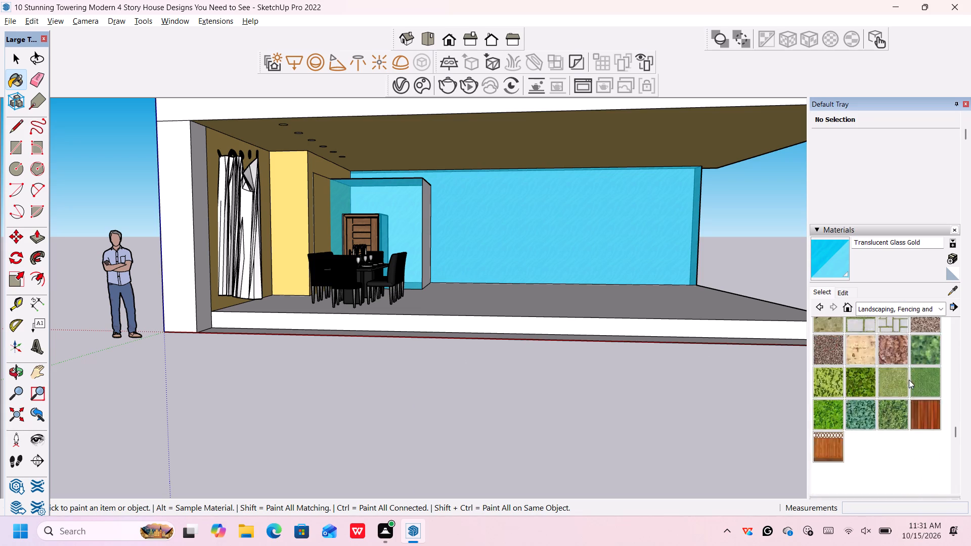
{"action": "scroll", "coordinate": [909, 380], "scroll_direction": "down", "scroll_amount": 1}
{"action": "left_click", "coordinate": [917, 308]}
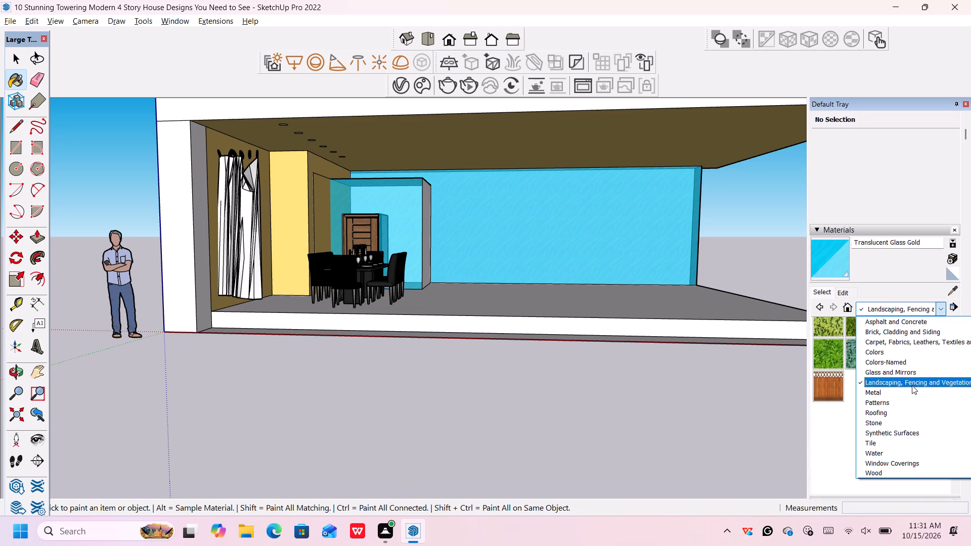
{"action": "left_click", "coordinate": [912, 390]}
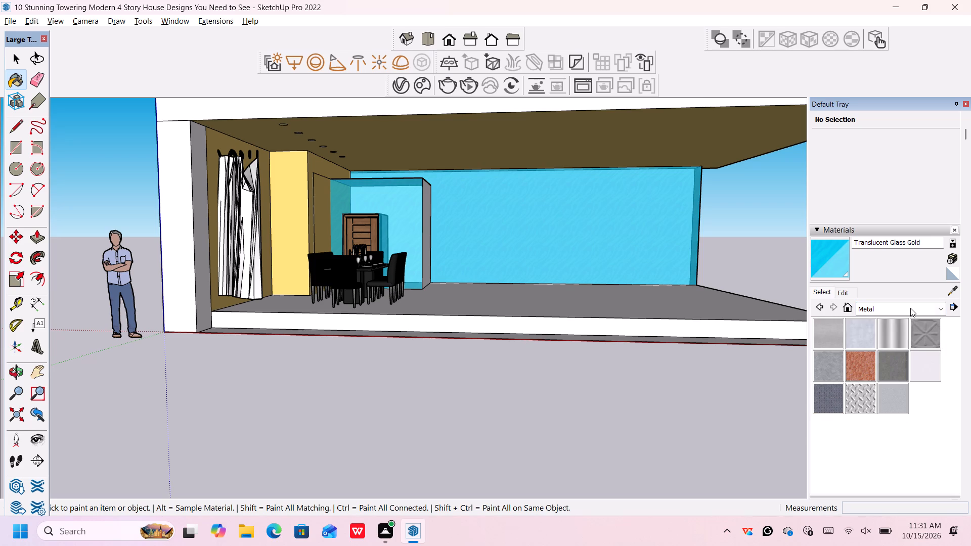
Paint the back wall, door wall and pier front with Mirror 01 from the Glass and Mirrors collection.
{"action": "left_click", "coordinate": [910, 308]}
{"action": "left_click", "coordinate": [893, 368]}
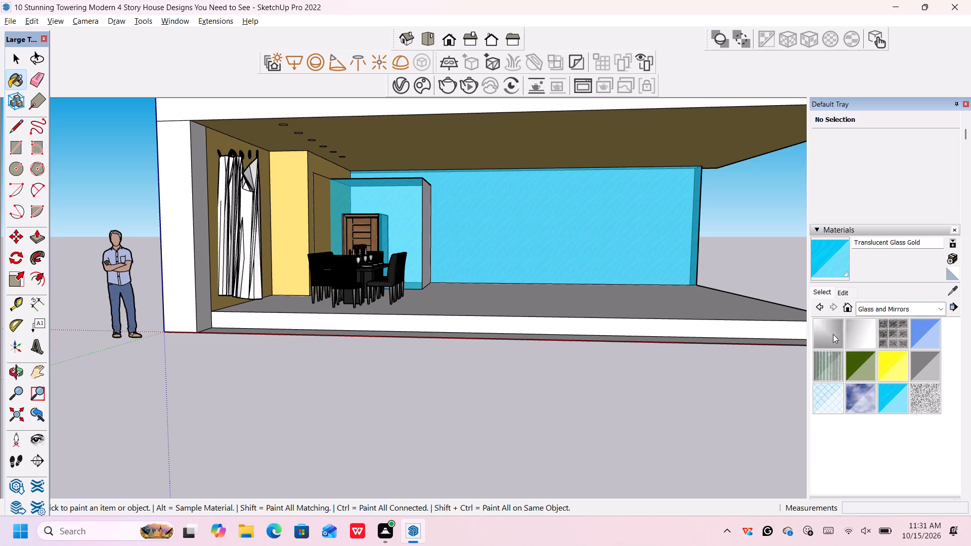
{"action": "left_click", "coordinate": [830, 333]}
{"action": "left_click", "coordinate": [456, 207]}
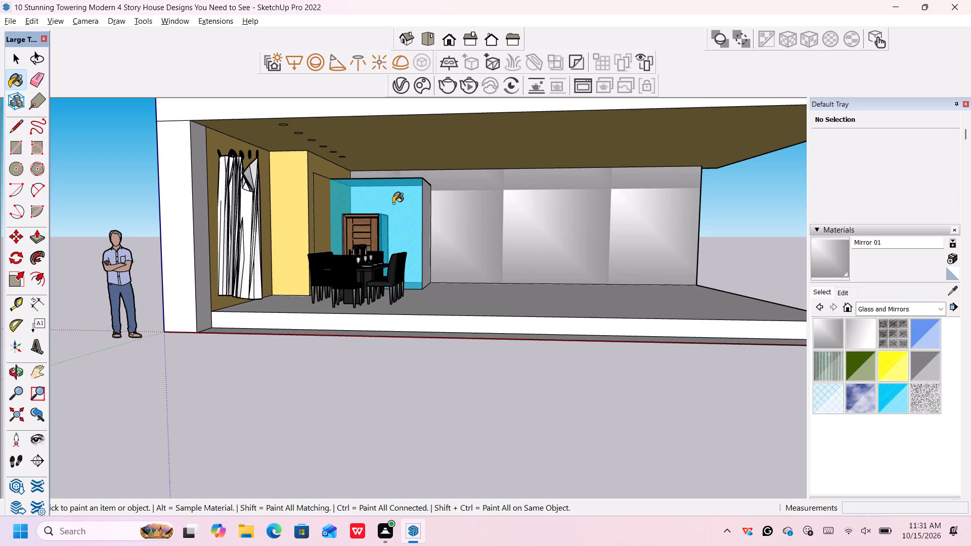
{"action": "left_click", "coordinate": [394, 203]}
{"action": "left_click", "coordinate": [298, 186]}
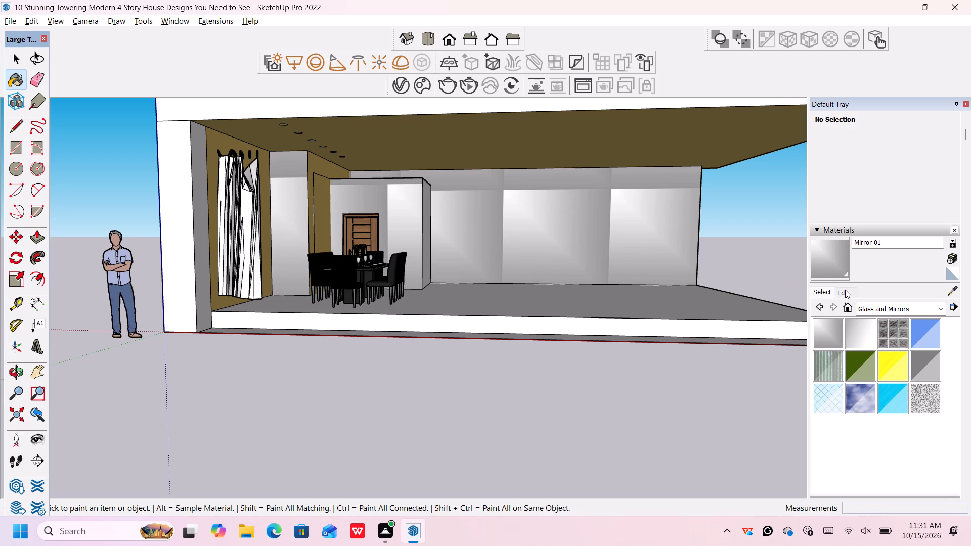
Edit the Mirror 01 material's colour on the colour wheel, tinting it a warm gold.
{"action": "left_click", "coordinate": [845, 290]}
{"action": "left_click", "coordinate": [840, 343]}
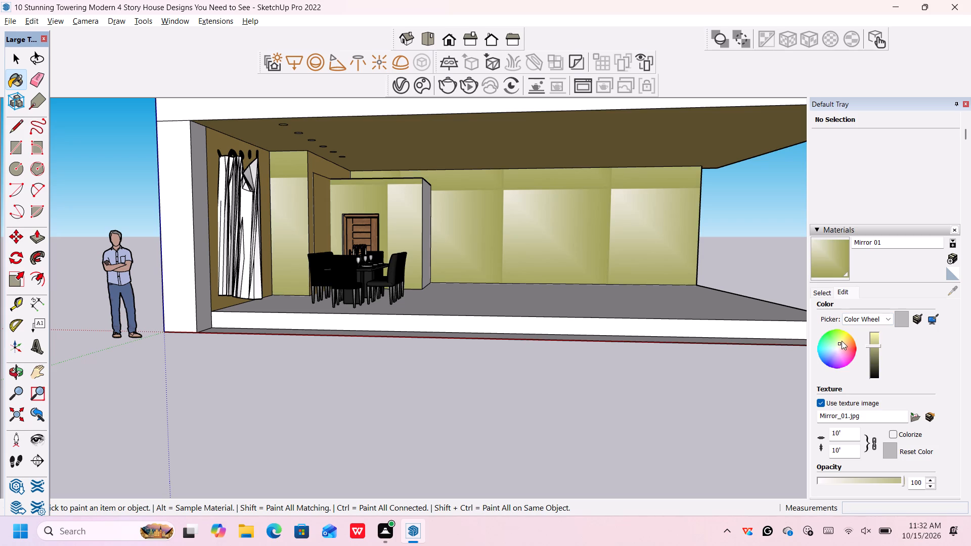
{"action": "scroll", "coordinate": [842, 341], "scroll_direction": "up", "scroll_amount": 1}
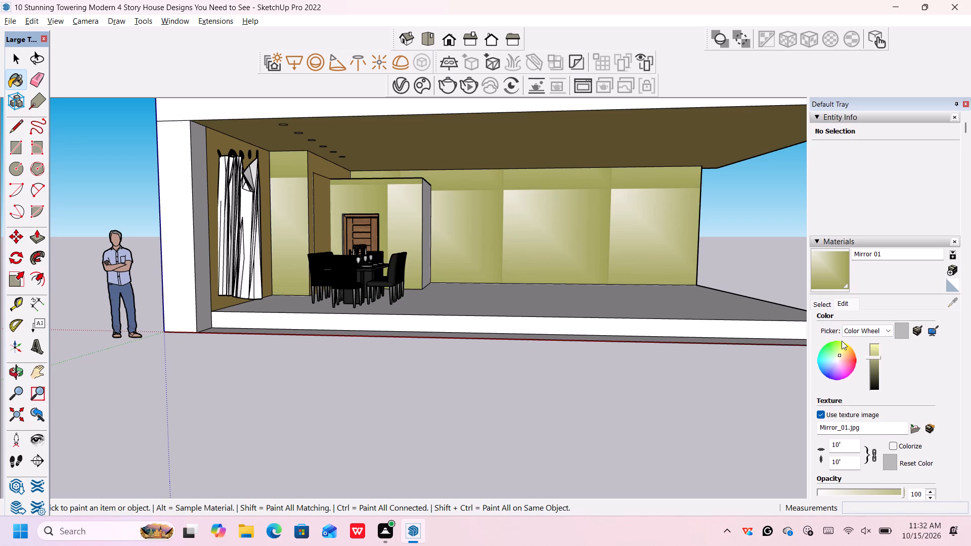
{"action": "left_click", "coordinate": [844, 352]}
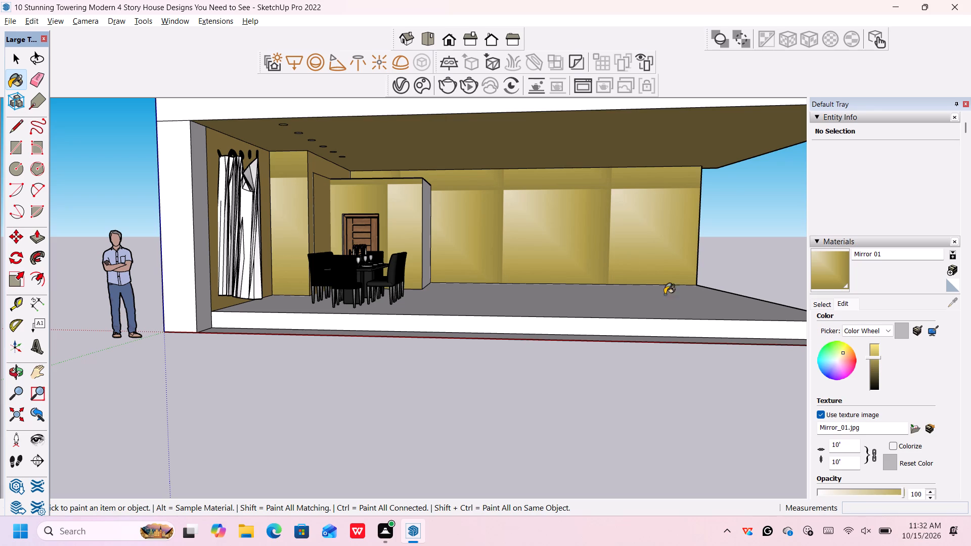
Paint the curtain wall, the pier's side faces, the ceiling and the door wall's side face with the gold-tinted Mirror 01.
{"action": "left_click", "coordinate": [266, 190]}
{"action": "scroll", "coordinate": [335, 190], "scroll_direction": "up", "scroll_amount": 1}
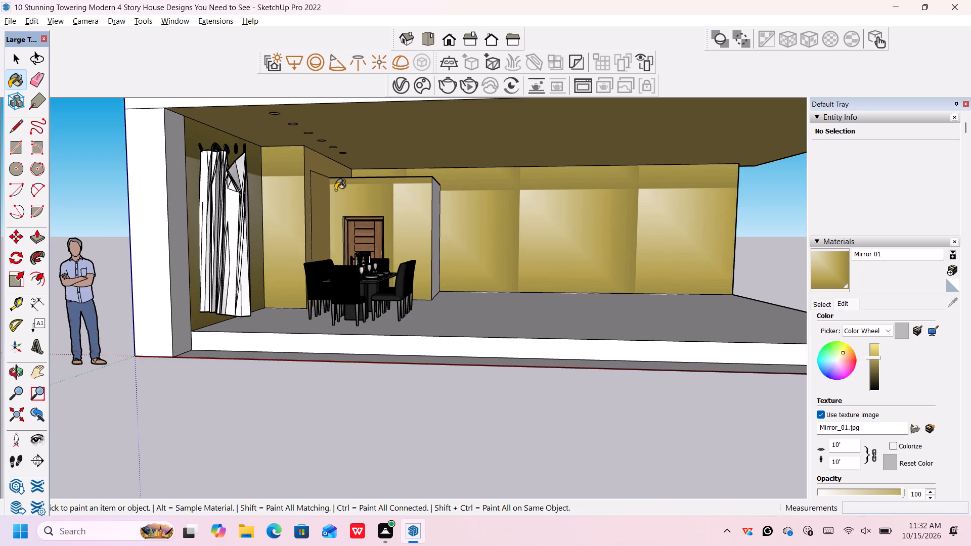
{"action": "left_click", "coordinate": [348, 192]}
{"action": "middle_click_drag", "start_coordinate": [374, 176], "coordinate": [376, 193]}
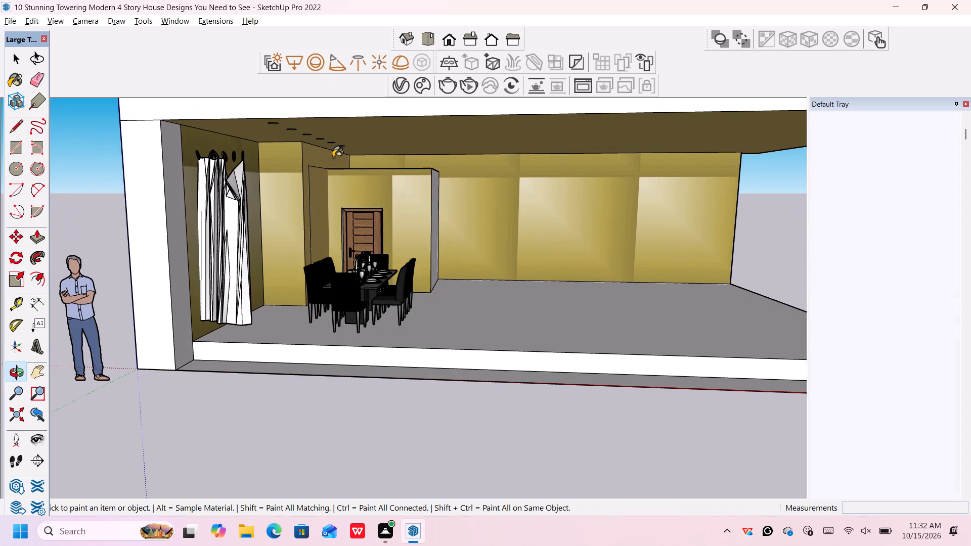
{"action": "left_click", "coordinate": [328, 156]}
{"action": "left_click", "coordinate": [318, 178]}
{"action": "left_click", "coordinate": [364, 134]}
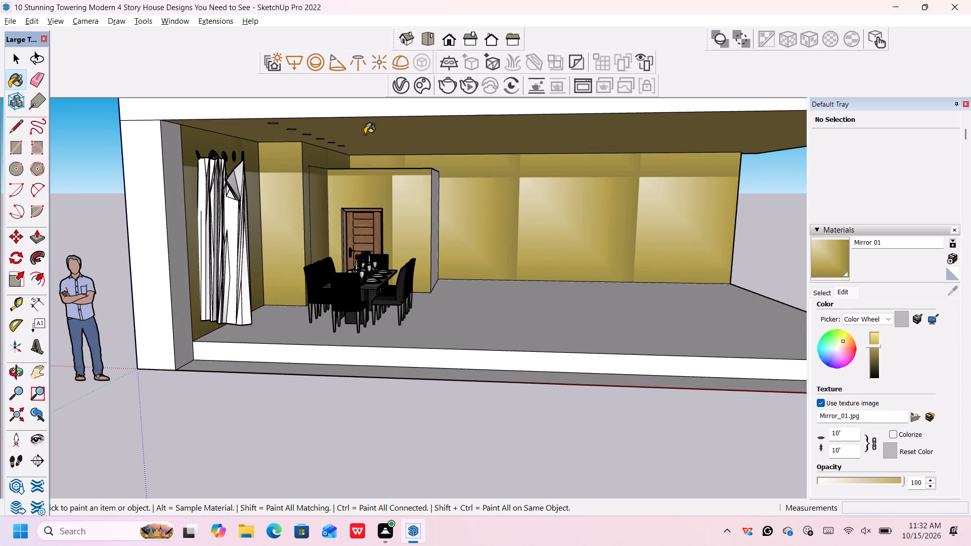
{"action": "scroll", "coordinate": [404, 174], "scroll_direction": "down", "scroll_amount": 2}
{"action": "middle_click_drag", "start_coordinate": [430, 196], "coordinate": [378, 185]}
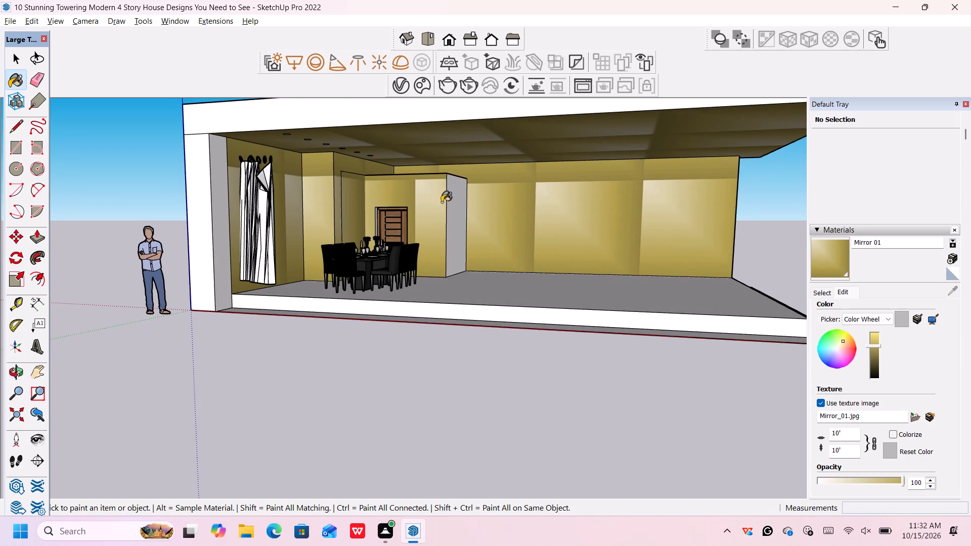
{"action": "left_click", "coordinate": [457, 210]}
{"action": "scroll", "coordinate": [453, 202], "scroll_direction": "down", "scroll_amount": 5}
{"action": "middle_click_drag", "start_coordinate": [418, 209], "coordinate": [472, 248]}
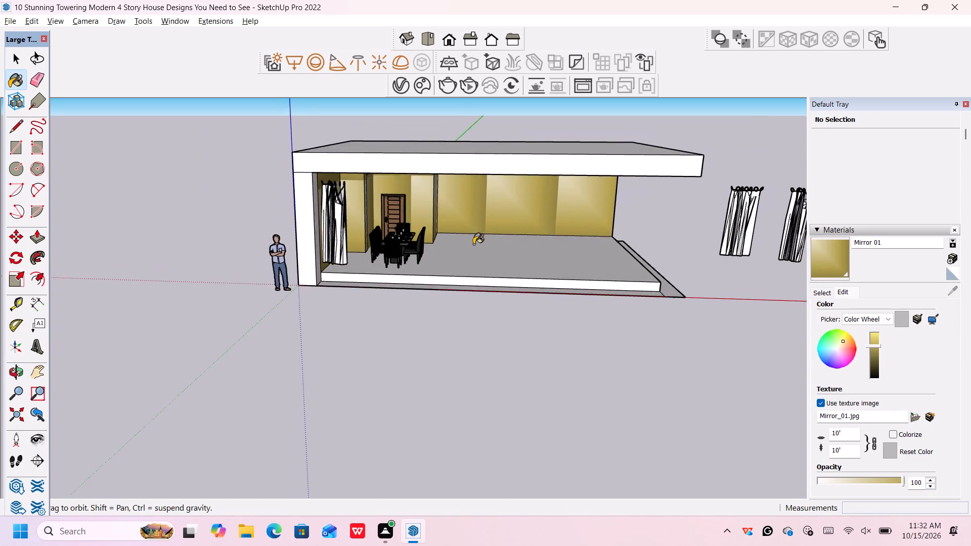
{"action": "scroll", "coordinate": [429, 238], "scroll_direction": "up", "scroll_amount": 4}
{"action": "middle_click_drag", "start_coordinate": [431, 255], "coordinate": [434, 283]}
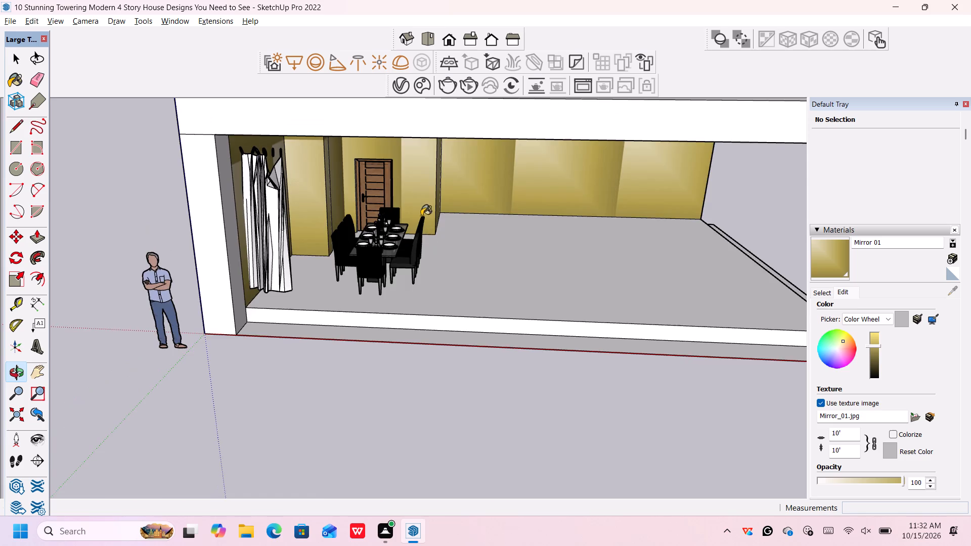
Paint the top face of the door wall block with the gold-tinted Mirror 01.
{"action": "scroll", "coordinate": [421, 213], "scroll_direction": "up", "scroll_amount": 4}
{"action": "middle_click_drag", "start_coordinate": [417, 175], "coordinate": [412, 140]}
{"action": "scroll", "coordinate": [412, 120], "scroll_direction": "up", "scroll_amount": 2}
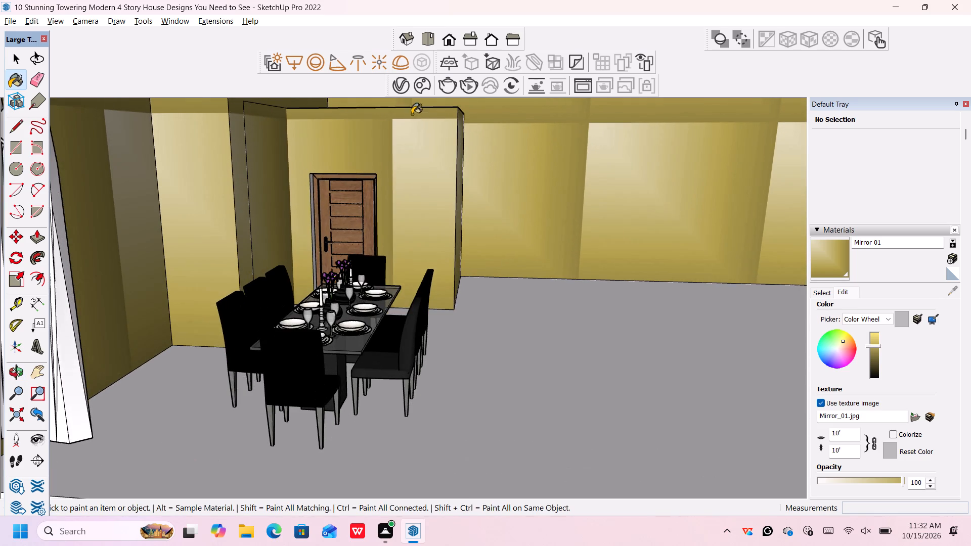
{"action": "middle_click_drag", "start_coordinate": [412, 114], "coordinate": [417, 141]}
{"action": "scroll", "coordinate": [417, 140], "scroll_direction": "up", "scroll_amount": 1}
{"action": "scroll", "coordinate": [416, 136], "scroll_direction": "down", "scroll_amount": 10}
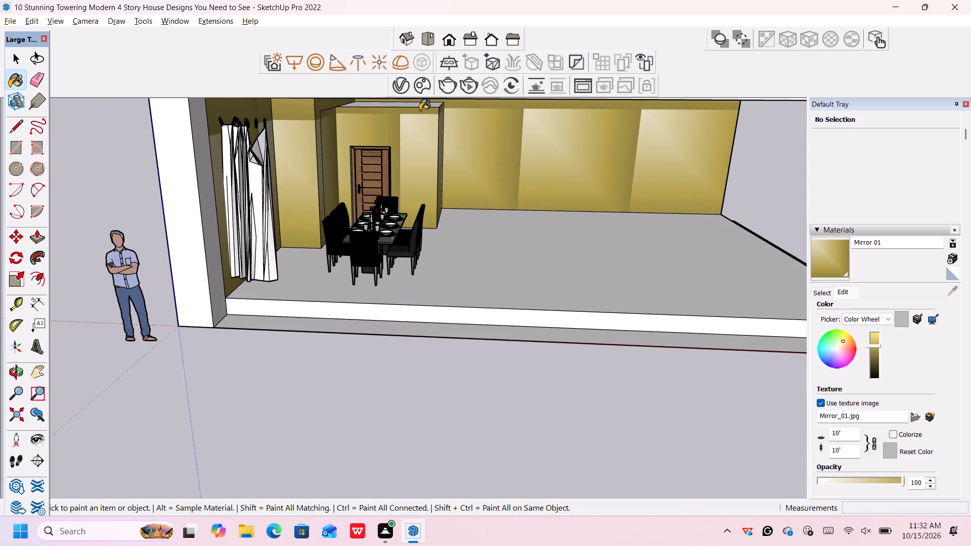
{"action": "left_click", "coordinate": [420, 103]}
Examine the gold mirror finish on the room's walls and ceiling, including the row of circular ceiling lights.
{"action": "scroll", "coordinate": [425, 142], "scroll_direction": "down", "scroll_amount": 4}
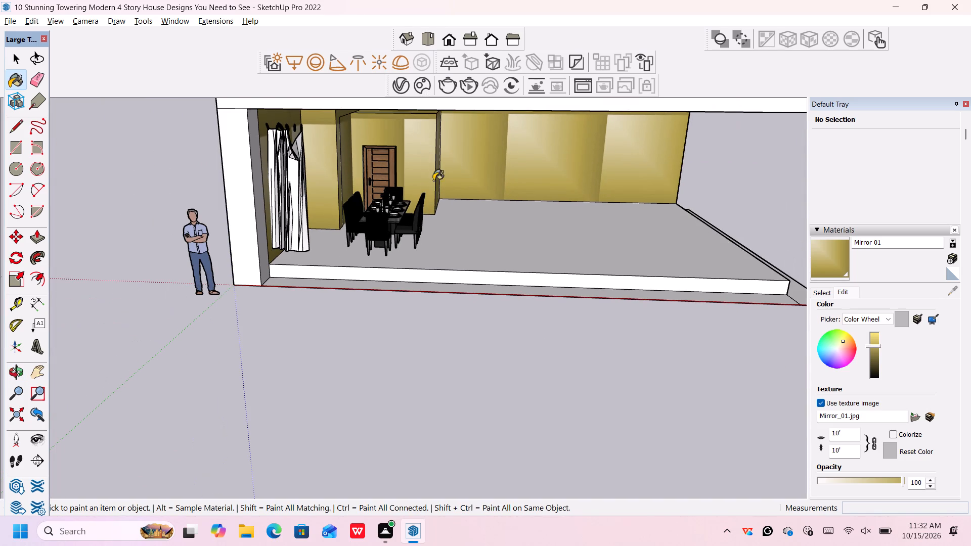
{"action": "middle_click_drag", "start_coordinate": [443, 191], "coordinate": [396, 232]}
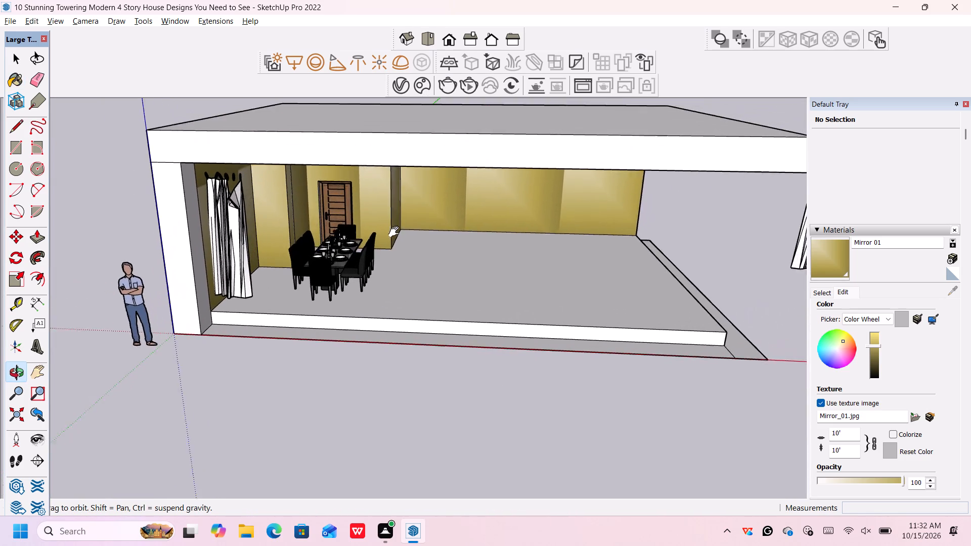
{"action": "middle_click_drag", "start_coordinate": [396, 232], "coordinate": [393, 239]}
{"action": "middle_click_drag", "start_coordinate": [429, 278], "coordinate": [420, 197]}
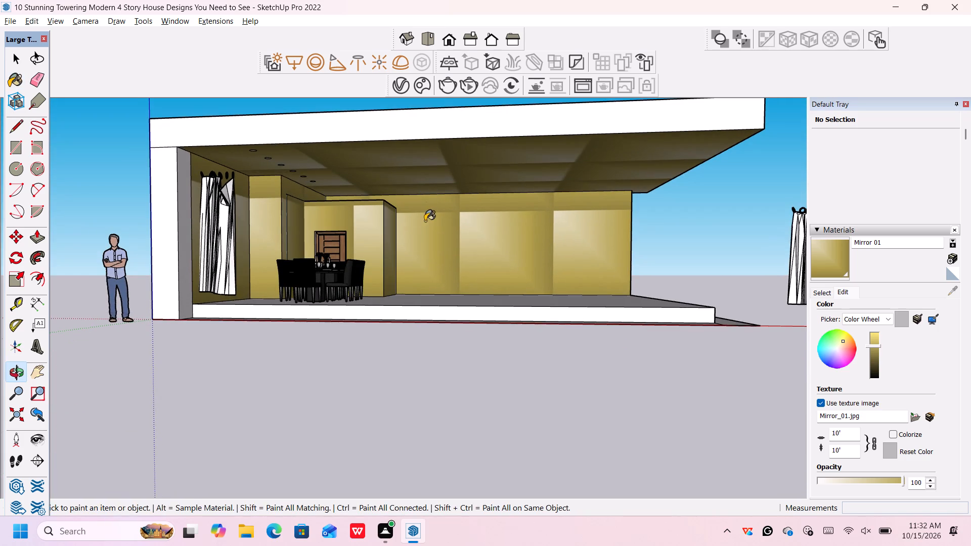
{"action": "middle_click_drag", "start_coordinate": [425, 221], "coordinate": [426, 201]}
{"action": "middle_click", "coordinate": [426, 201]}
{"action": "middle_click", "coordinate": [426, 201]}
{"action": "middle_click", "coordinate": [426, 201]}
{"action": "middle_click", "coordinate": [426, 202]}
{"action": "middle_click_drag", "start_coordinate": [427, 206], "coordinate": [432, 224]}
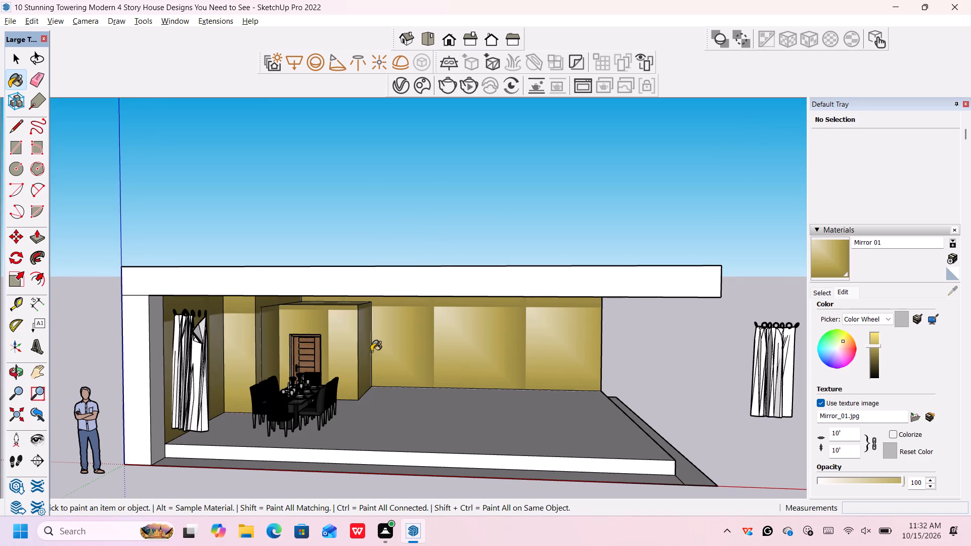
{"action": "middle_click_drag", "start_coordinate": [376, 350], "coordinate": [390, 285]}
{"action": "middle_click", "coordinate": [390, 285]}
{"action": "scroll", "coordinate": [390, 290], "scroll_direction": "up", "scroll_amount": 3}
{"action": "scroll", "coordinate": [390, 290], "scroll_direction": "down", "scroll_amount": 2}
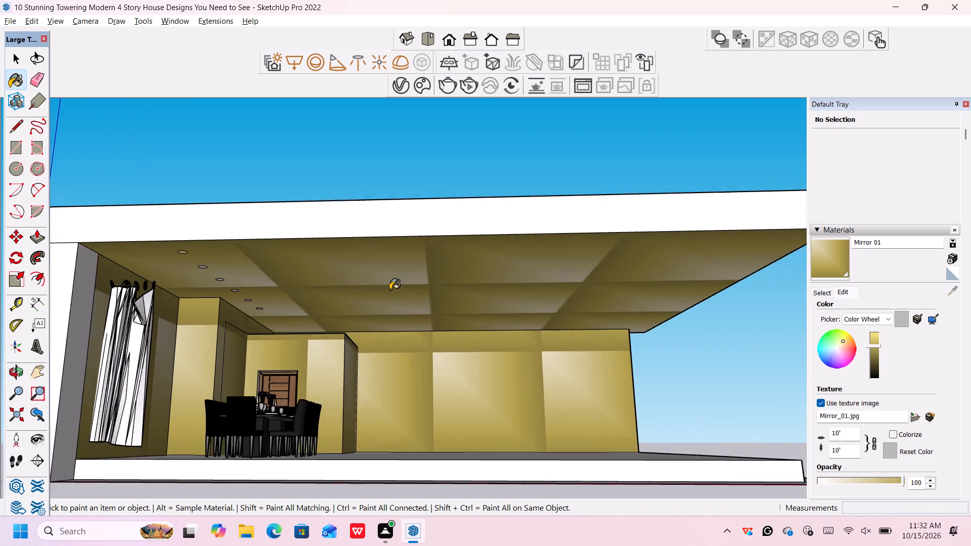
{"action": "scroll", "coordinate": [390, 290], "scroll_direction": "down", "scroll_amount": 4}
{"action": "scroll", "coordinate": [388, 310], "scroll_direction": "up", "scroll_amount": 1}
{"action": "middle_click_drag", "start_coordinate": [389, 310], "coordinate": [388, 290]}
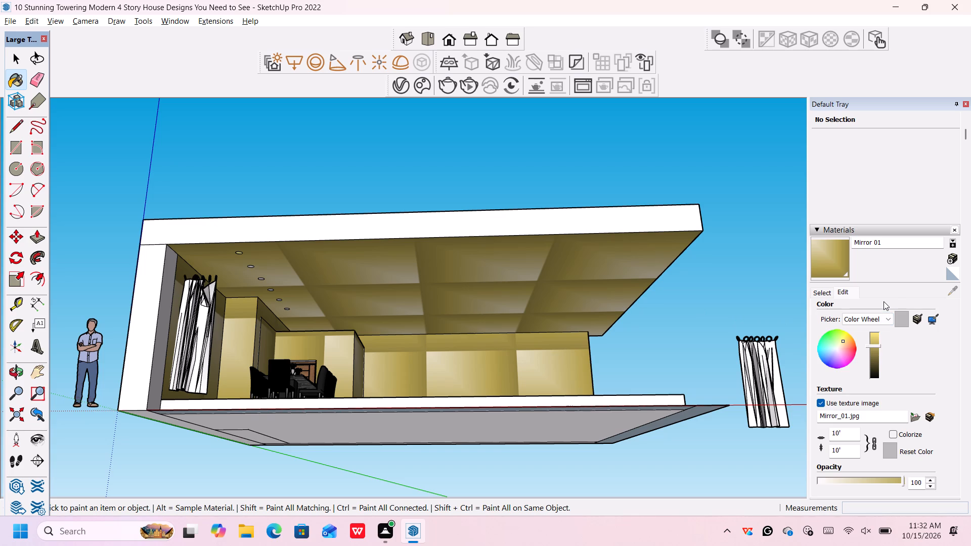
Look through the Water material collection for a finish for the ceiling lights.
{"action": "left_click", "coordinate": [858, 318]}
{"action": "left_click", "coordinate": [858, 318]}
{"action": "left_click", "coordinate": [825, 292]}
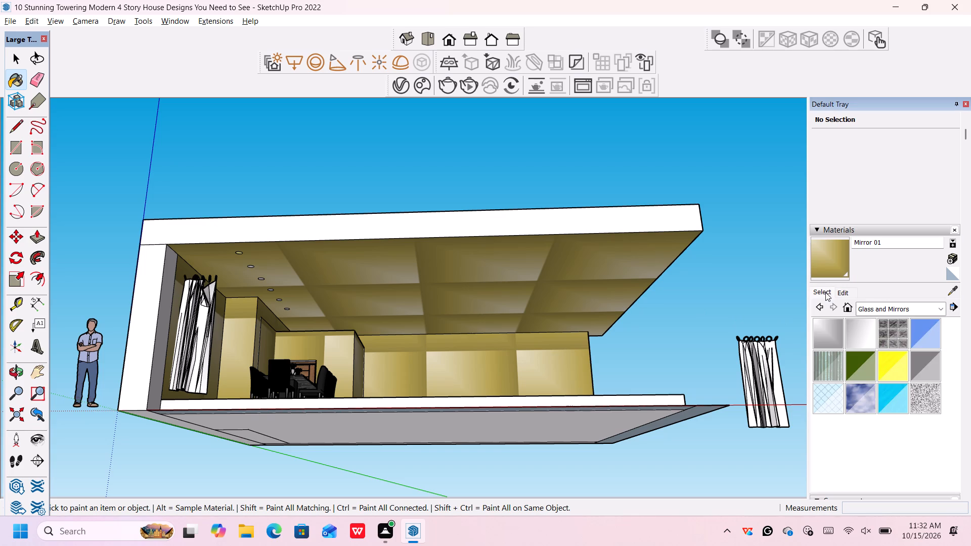
{"action": "left_click", "coordinate": [903, 310]}
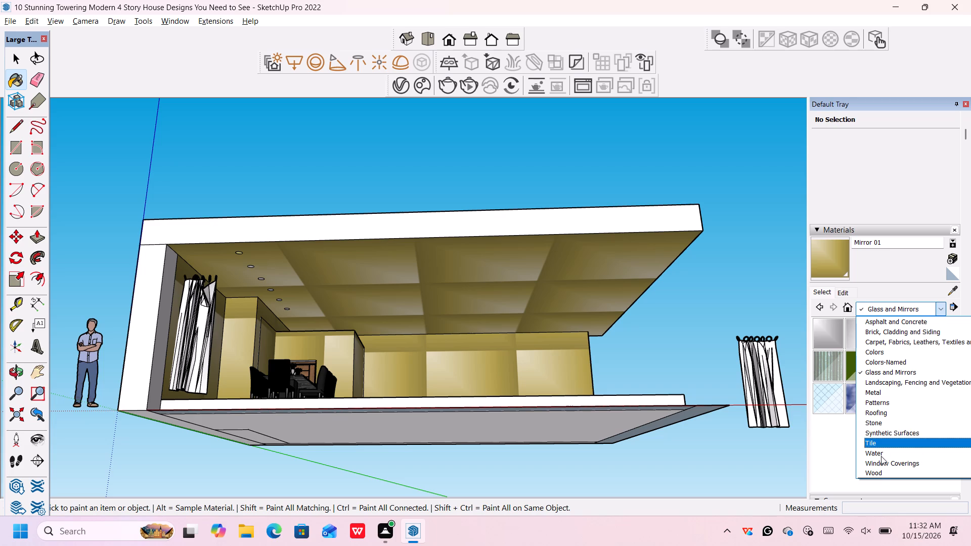
{"action": "left_click", "coordinate": [885, 455]}
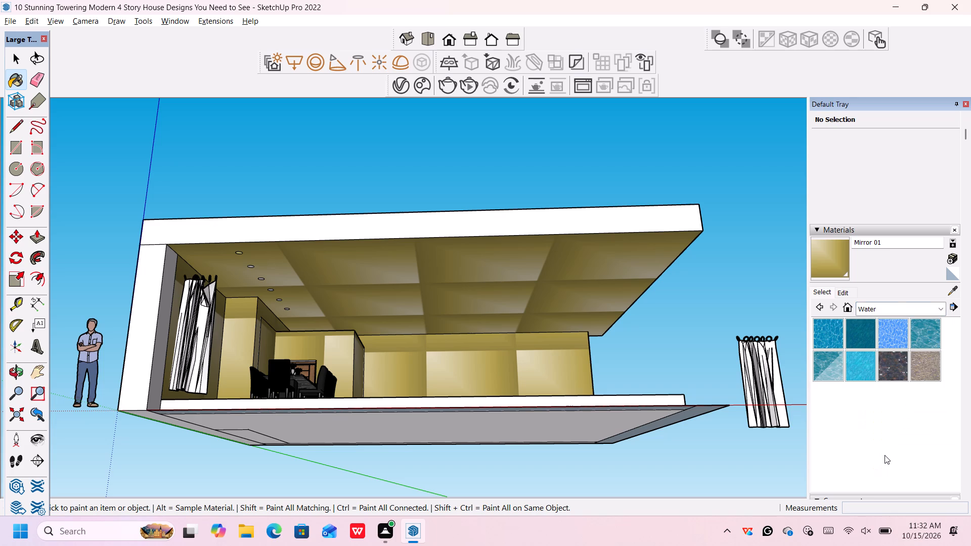
Paint the six circular ceiling lights with Quartz Light Grey from the Synthetic Surfaces collection.
{"action": "left_click", "coordinate": [922, 307]}
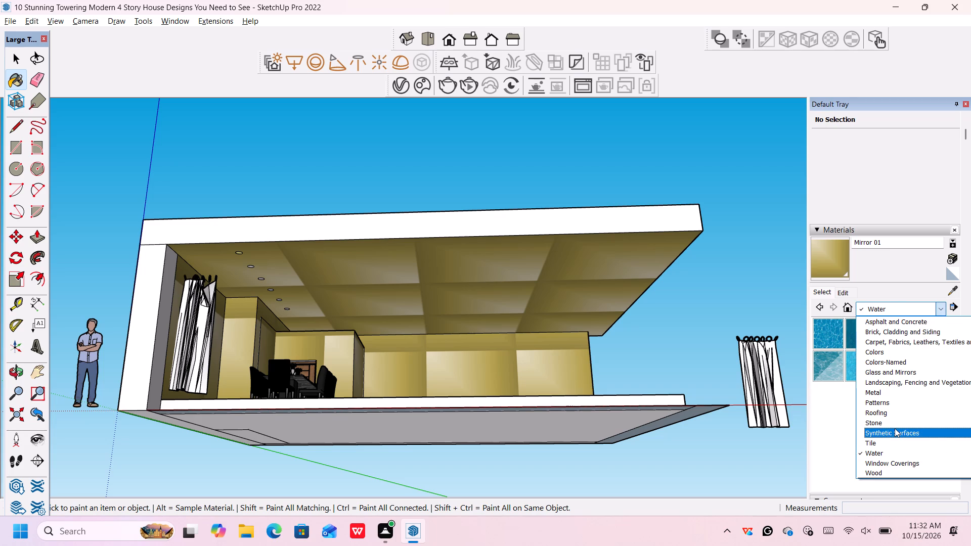
{"action": "left_click", "coordinate": [895, 432]}
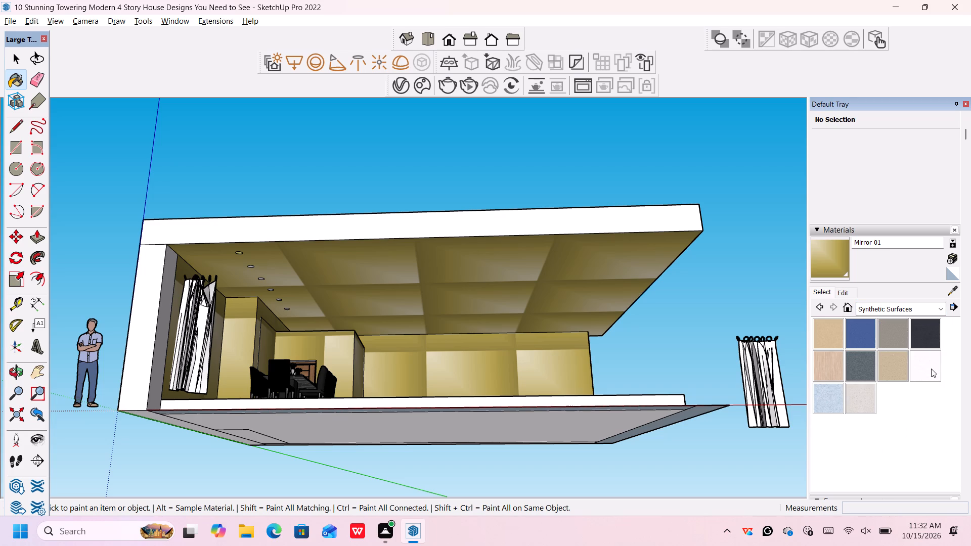
{"action": "left_click", "coordinate": [931, 369]}
{"action": "scroll", "coordinate": [242, 248], "scroll_direction": "up", "scroll_amount": 11}
{"action": "left_click", "coordinate": [236, 254]}
{"action": "scroll", "coordinate": [257, 266], "scroll_direction": "up", "scroll_amount": 2}
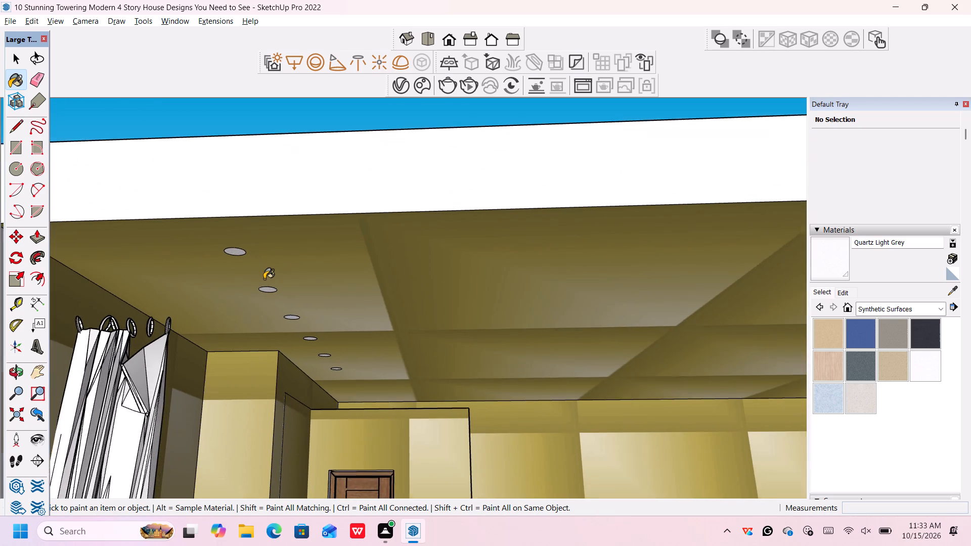
{"action": "scroll", "coordinate": [264, 279], "scroll_direction": "up", "scroll_amount": 1}
{"action": "left_click", "coordinate": [270, 291]}
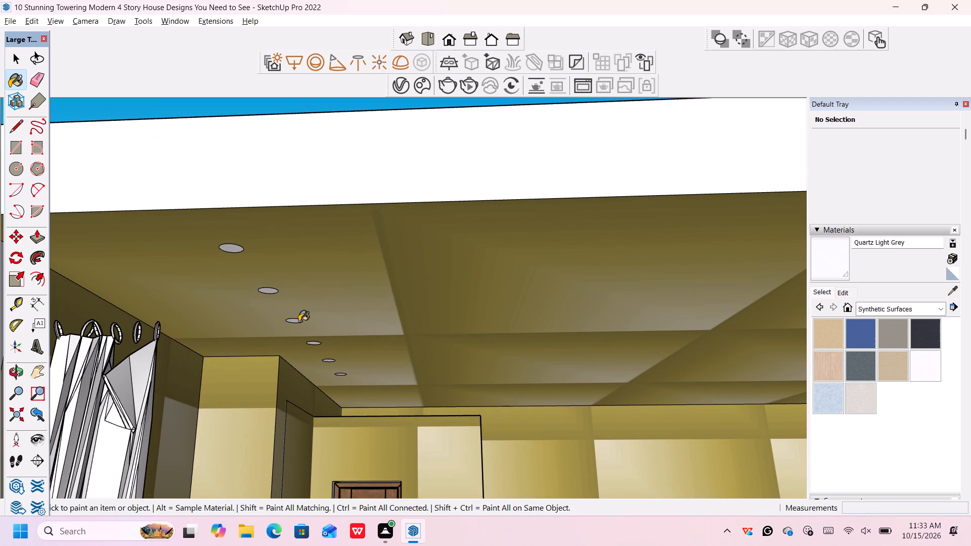
{"action": "left_click", "coordinate": [297, 322]}
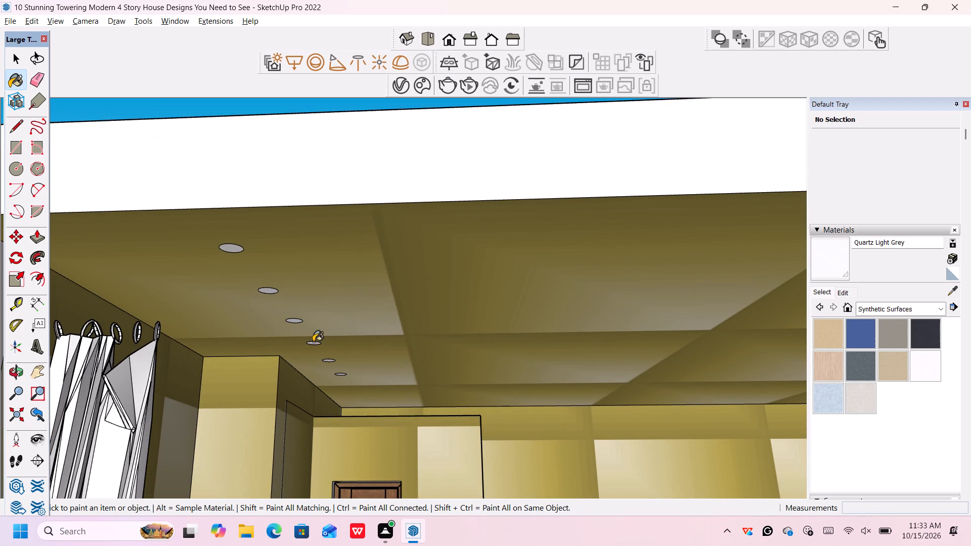
{"action": "left_click", "coordinate": [313, 342]}
{"action": "left_click", "coordinate": [329, 360]}
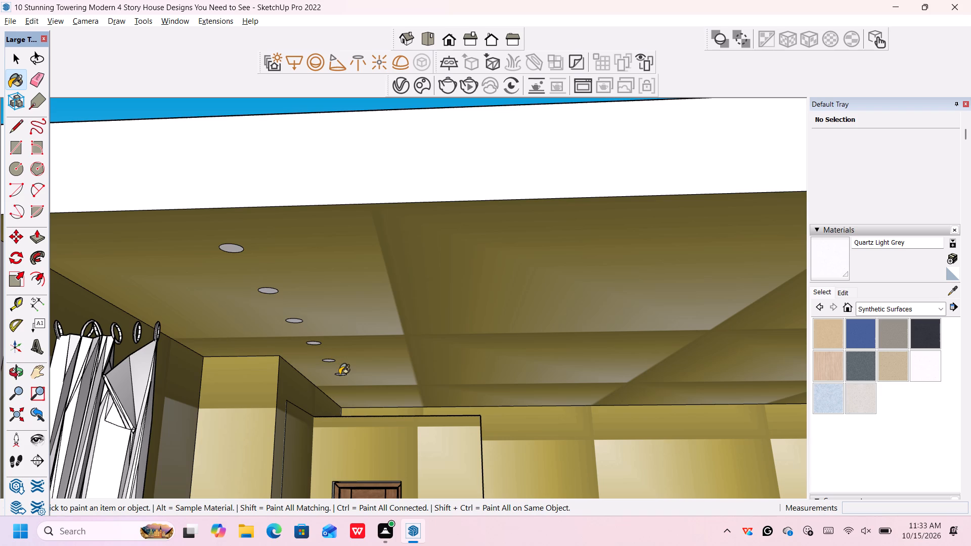
{"action": "left_click", "coordinate": [339, 375]}
{"action": "scroll", "coordinate": [339, 367], "scroll_direction": "down", "scroll_amount": 20}
{"action": "scroll", "coordinate": [339, 367], "scroll_direction": "down", "scroll_amount": 3}
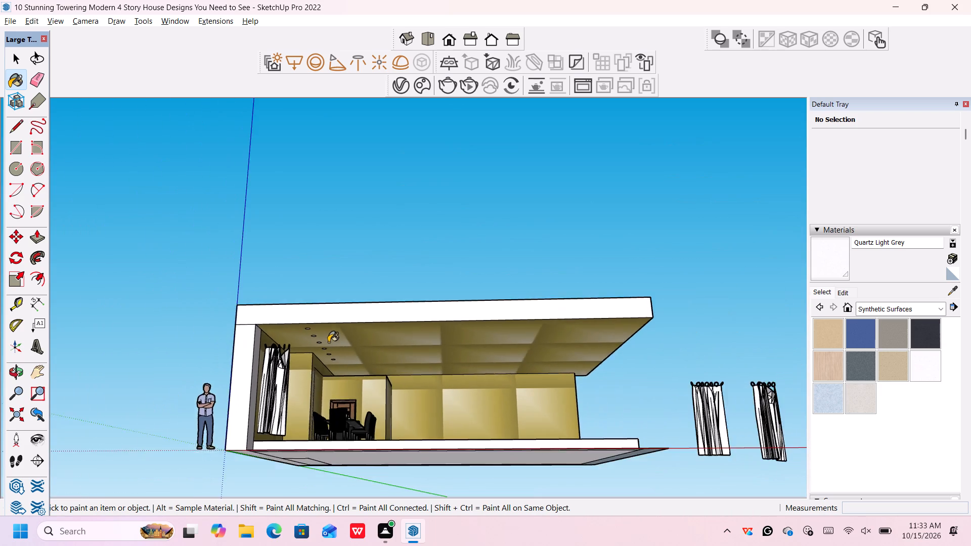
{"action": "scroll", "coordinate": [328, 341], "scroll_direction": "down", "scroll_amount": 5}
{"action": "middle_click_drag", "start_coordinate": [343, 349], "coordinate": [327, 392]}
{"action": "middle_click_drag", "start_coordinate": [327, 393], "coordinate": [334, 415]}
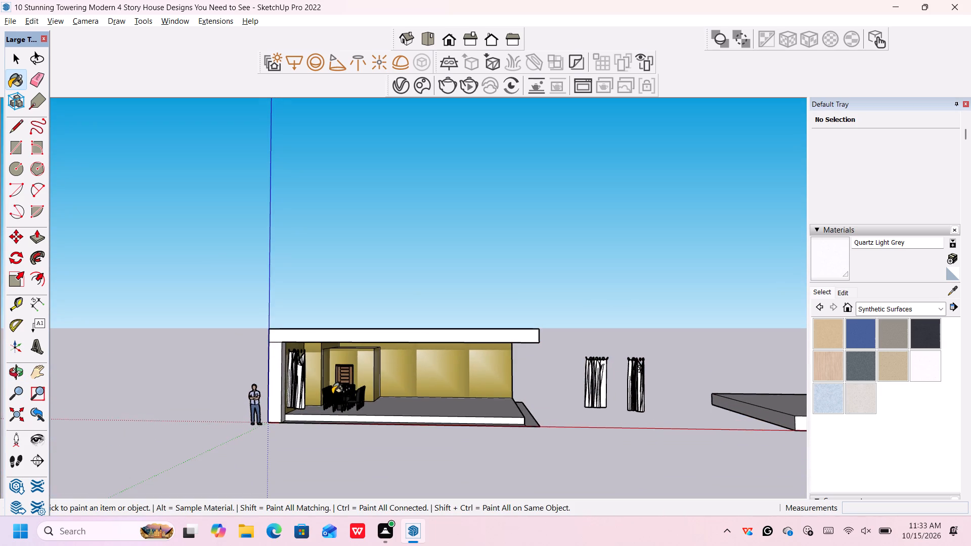
{"action": "scroll", "coordinate": [332, 393], "scroll_direction": "up", "scroll_amount": 5}
{"action": "scroll", "coordinate": [374, 413], "scroll_direction": "down", "scroll_amount": 3}
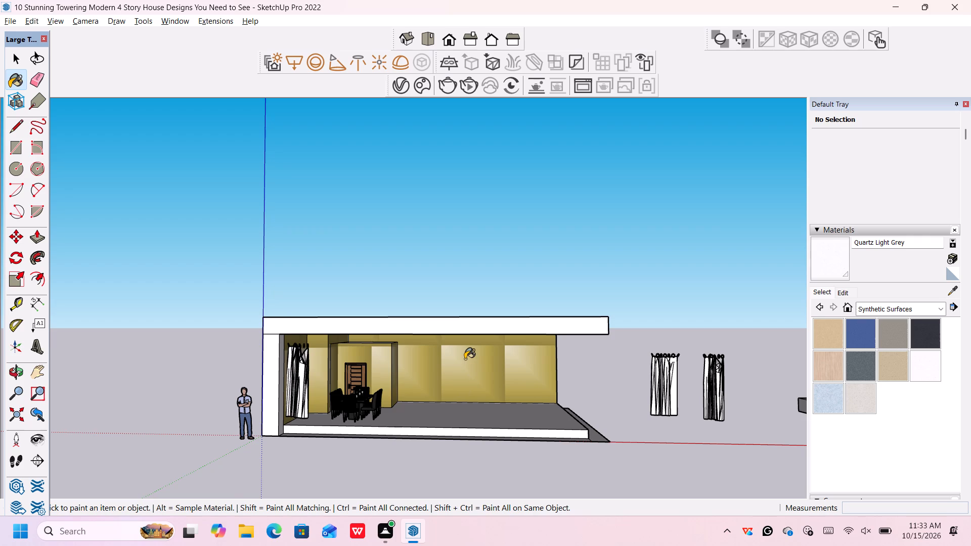
{"action": "key", "text": "space"}
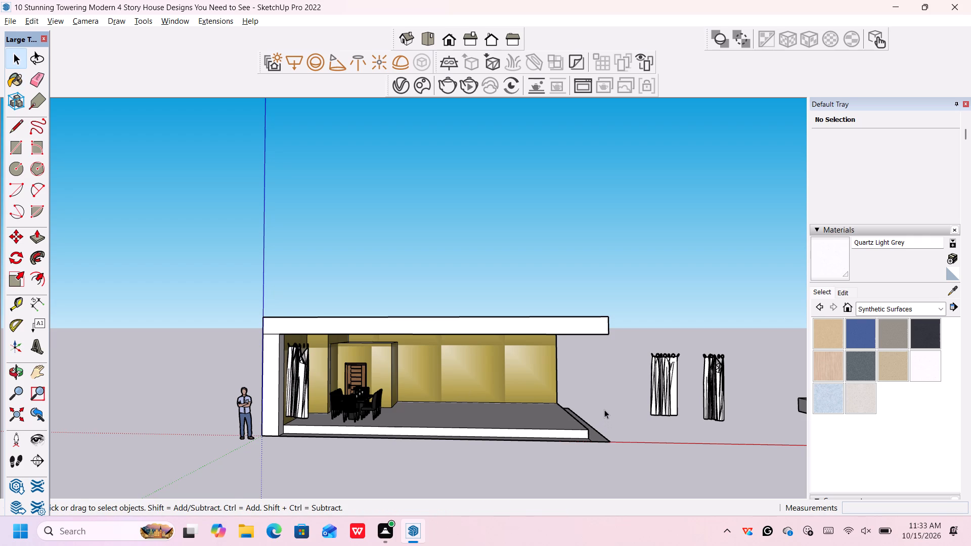
Push/Pull the base strip at the room's open end up 12' to meet the roof slab, forming the missing side wall.
{"action": "middle_click_drag", "start_coordinate": [605, 411], "coordinate": [581, 405]}
{"action": "middle_click_drag", "start_coordinate": [581, 405], "coordinate": [582, 415]}
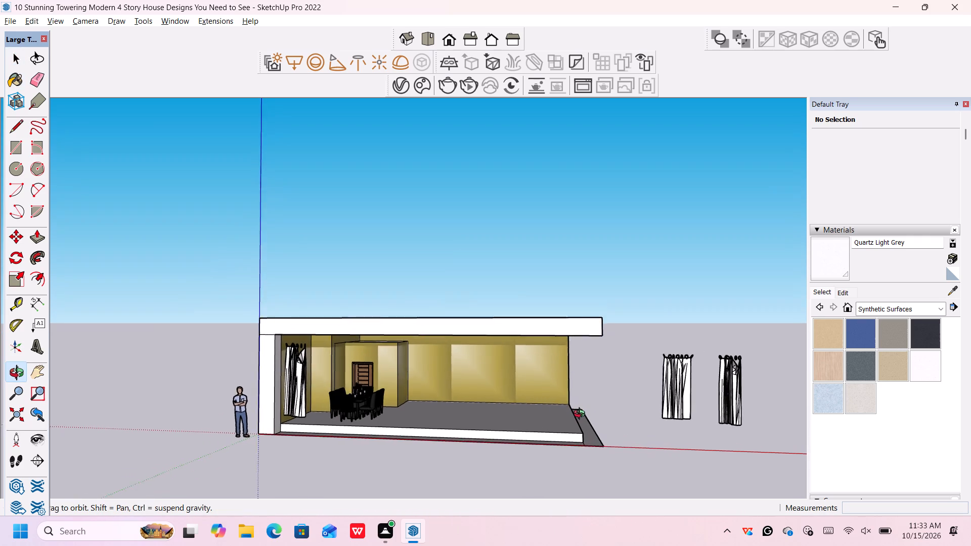
{"action": "middle_click_drag", "start_coordinate": [582, 415], "coordinate": [584, 419]}
{"action": "scroll", "coordinate": [585, 414], "scroll_direction": "up", "scroll_amount": 2}
{"action": "scroll", "coordinate": [585, 414], "scroll_direction": "down", "scroll_amount": 4}
{"action": "middle_click", "coordinate": [585, 415]}
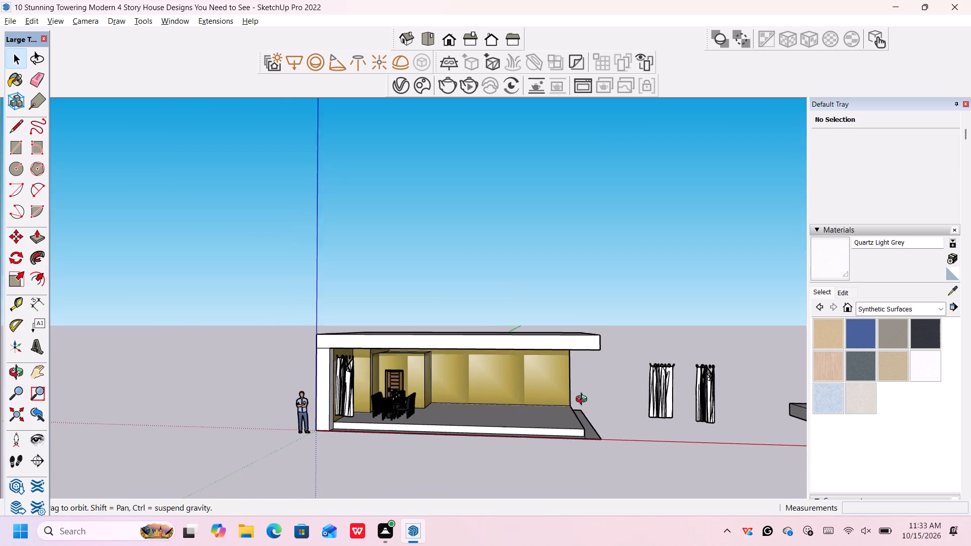
{"action": "key", "text": "p"}
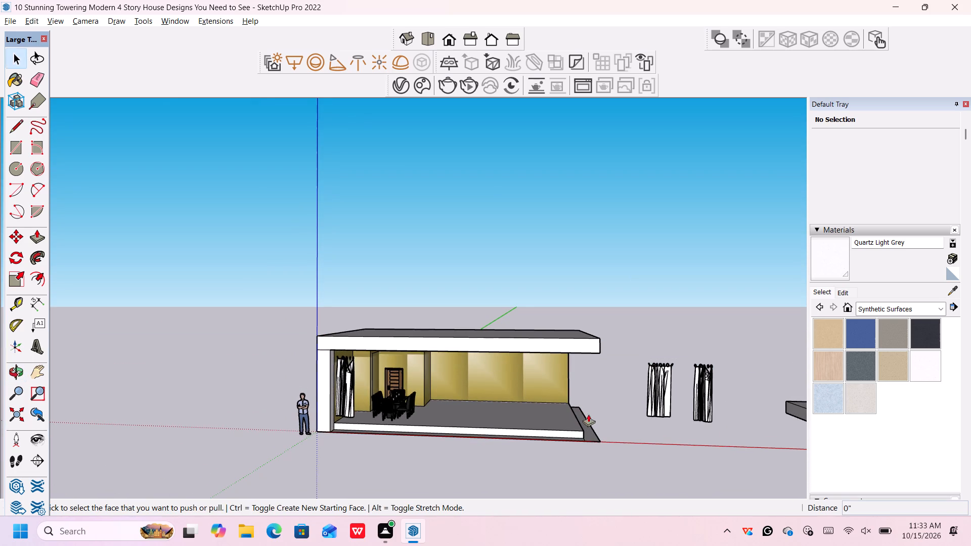
{"action": "left_click", "coordinate": [587, 427]}
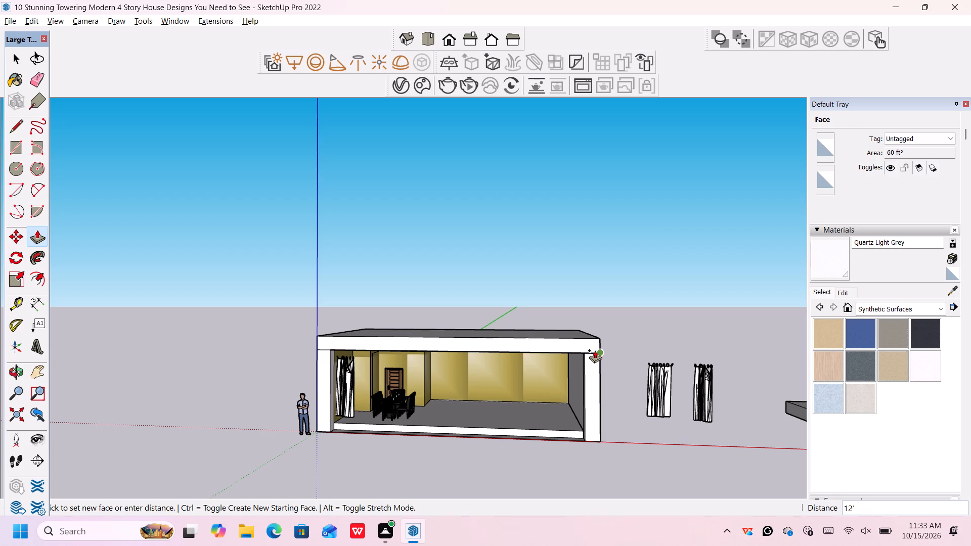
{"action": "scroll", "coordinate": [595, 350], "scroll_direction": "up", "scroll_amount": 6}
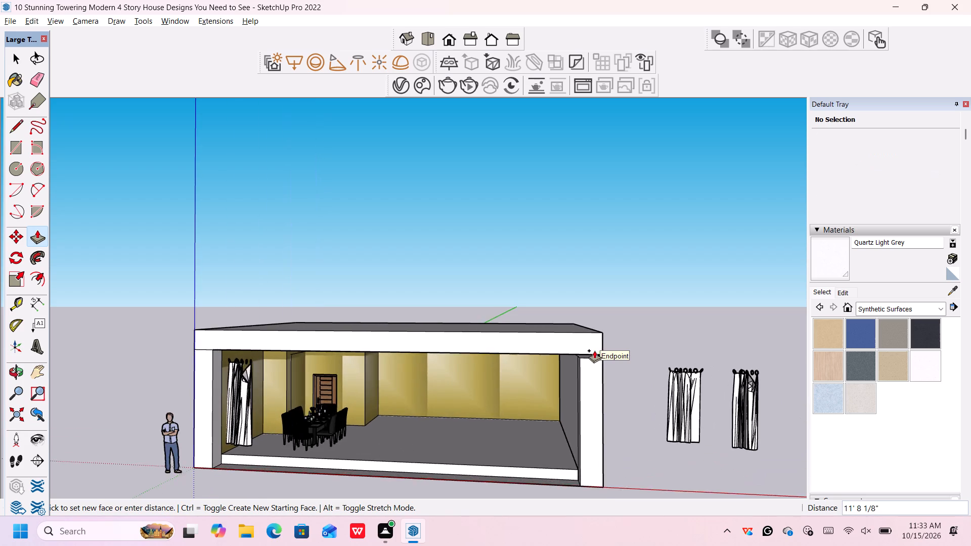
{"action": "scroll", "coordinate": [594, 350], "scroll_direction": "up", "scroll_amount": 3}
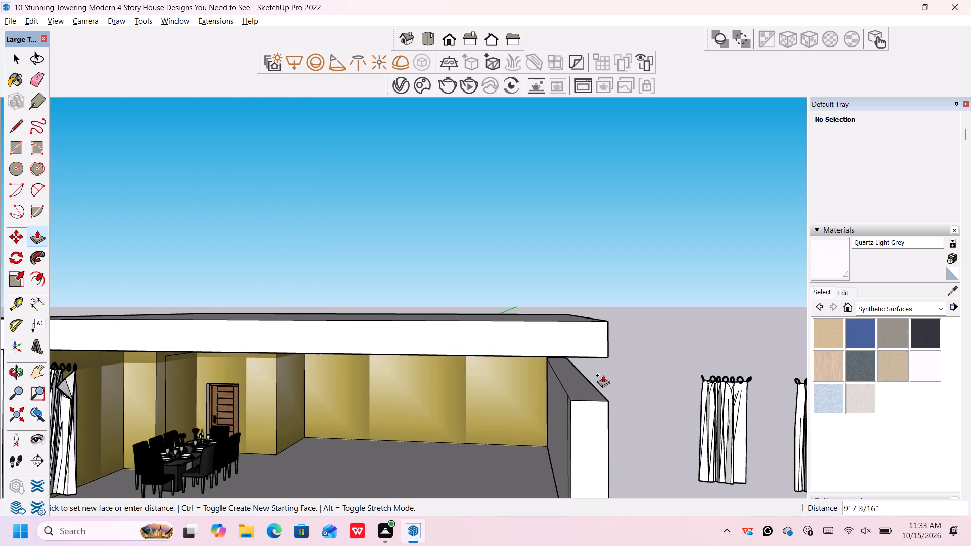
{"action": "left_click", "coordinate": [604, 357], "text": "ctrl"}
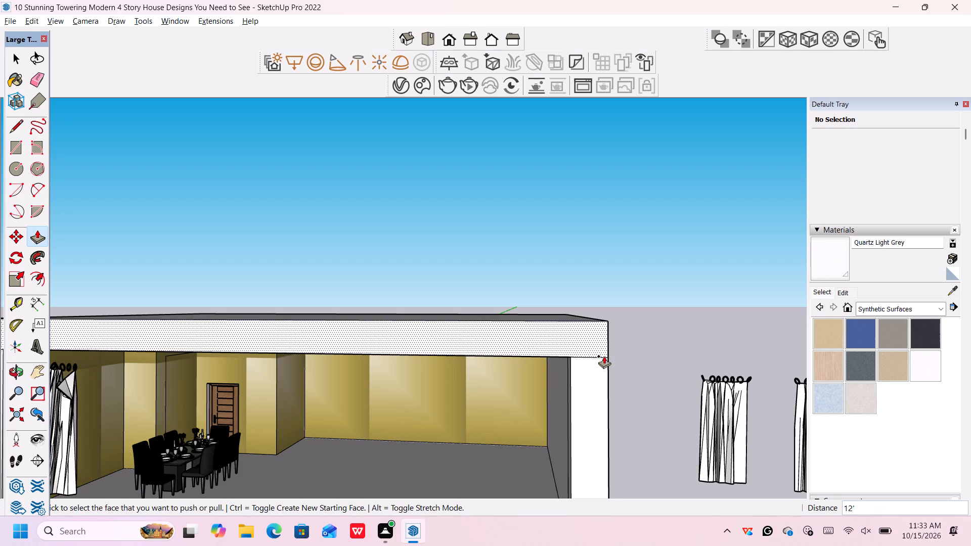
Examine the room with its new side wall from the front, below and above.
{"action": "scroll", "coordinate": [604, 356], "scroll_direction": "down", "scroll_amount": 15, "text": "ctrl"}
{"action": "scroll", "coordinate": [613, 406], "scroll_direction": "down", "scroll_amount": 4, "text": "ctrl"}
{"action": "middle_click_drag", "start_coordinate": [634, 457], "coordinate": [620, 411], "text": "ctrl"}
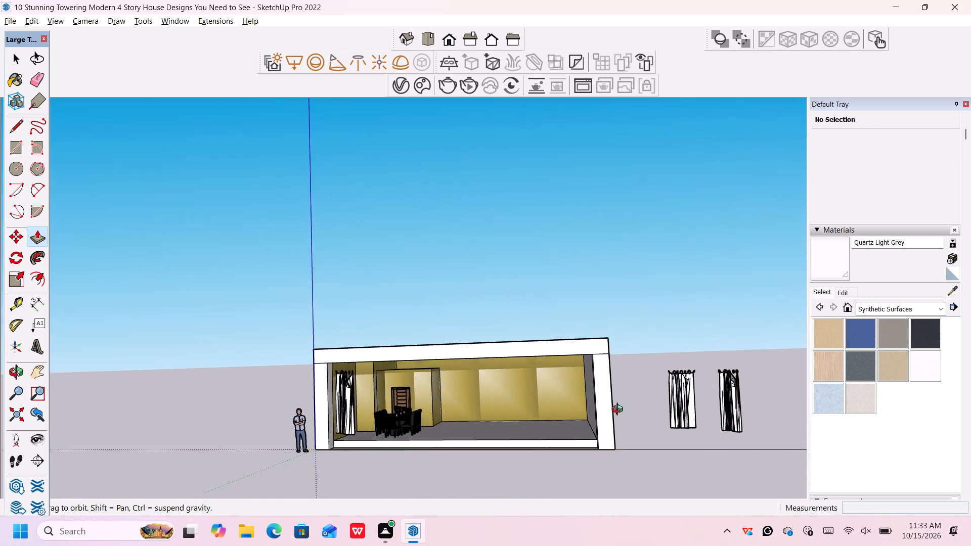
{"action": "middle_click_drag", "start_coordinate": [620, 411], "coordinate": [620, 365], "text": "ctrl"}
{"action": "scroll", "coordinate": [605, 468], "scroll_direction": "up", "scroll_amount": 4, "text": "ctrl"}
{"action": "middle_click_drag", "start_coordinate": [604, 465], "coordinate": [586, 393], "text": "ctrl"}
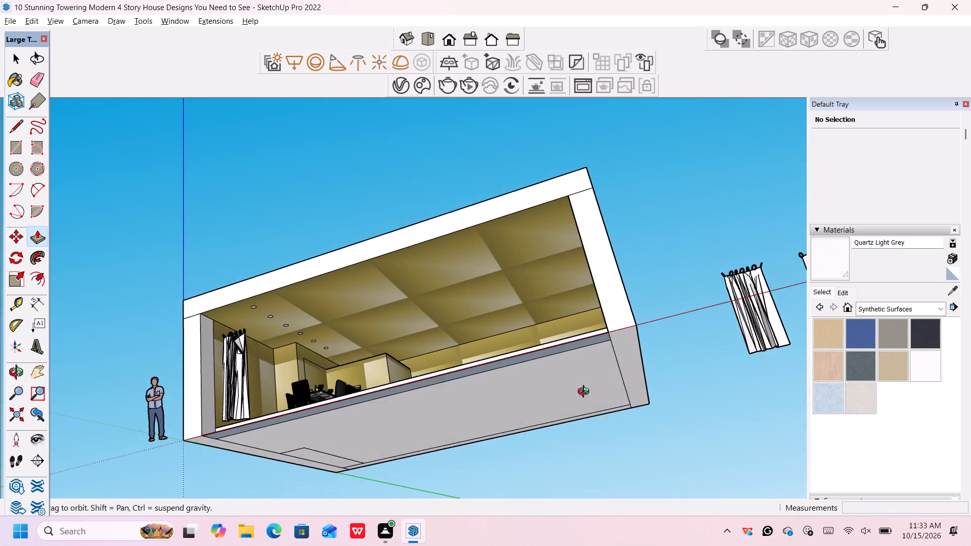
{"action": "middle_click_drag", "start_coordinate": [586, 393], "coordinate": [634, 491], "text": "ctrl"}
{"action": "scroll", "coordinate": [626, 450], "scroll_direction": "down", "scroll_amount": 6, "text": "ctrl"}
{"action": "middle_click_drag", "start_coordinate": [648, 435], "coordinate": [595, 469], "text": "ctrl"}
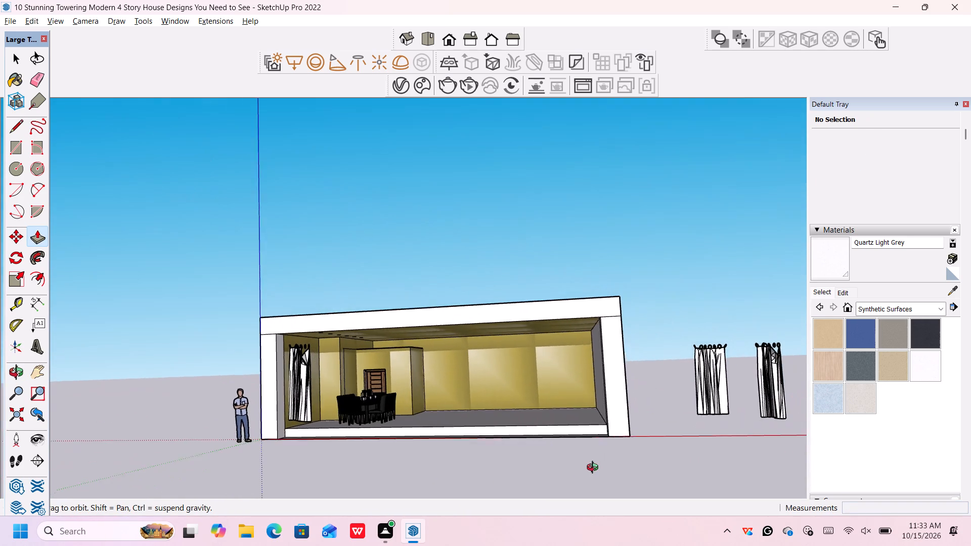
{"action": "middle_click_drag", "start_coordinate": [595, 469], "coordinate": [587, 480], "text": "ctrl"}
{"action": "scroll", "coordinate": [560, 463], "scroll_direction": "up", "scroll_amount": 3, "text": "ctrl"}
{"action": "scroll", "coordinate": [489, 448], "scroll_direction": "down", "scroll_amount": 1, "text": "ctrl"}
{"action": "middle_click_drag", "start_coordinate": [489, 449], "coordinate": [539, 462], "text": "ctrl"}
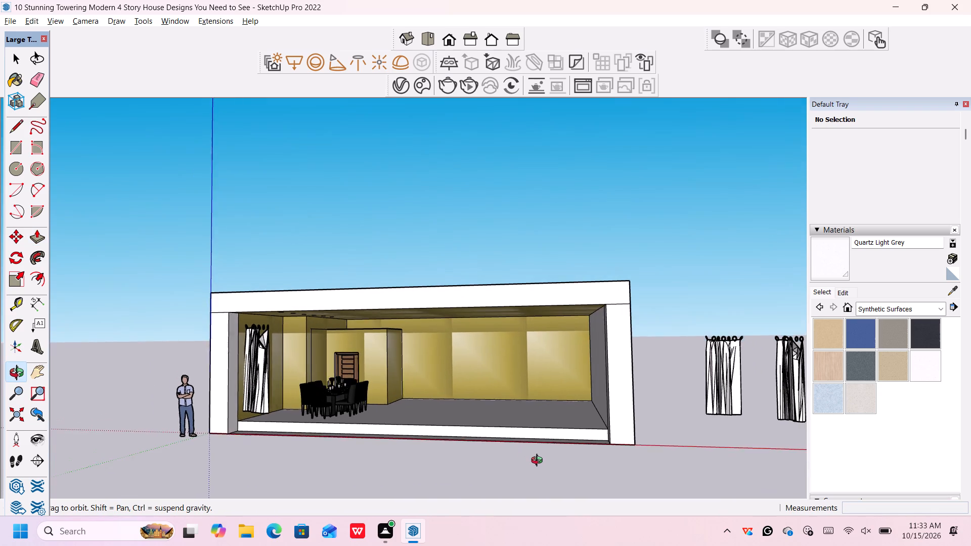
{"action": "middle_click_drag", "start_coordinate": [539, 462], "coordinate": [538, 464], "text": "ctrl"}
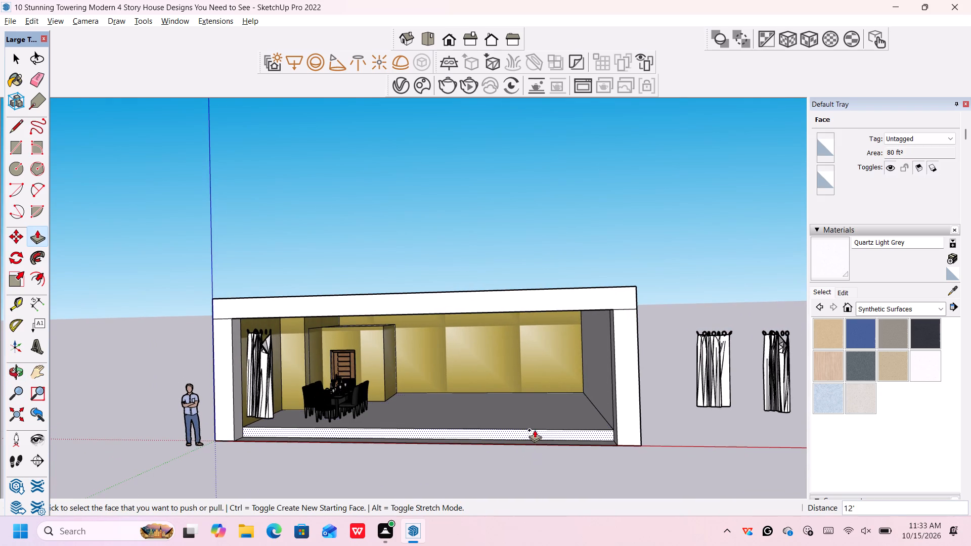
{"action": "middle_click_drag", "start_coordinate": [533, 444], "coordinate": [538, 468], "text": "ctrl"}
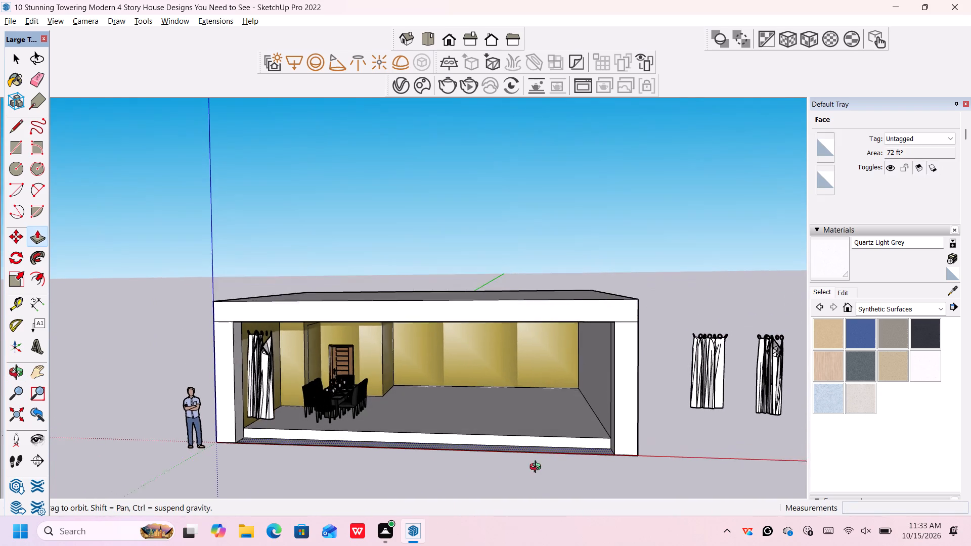
{"action": "middle_click_drag", "start_coordinate": [538, 468], "coordinate": [541, 480], "text": "ctrl"}
{"action": "scroll", "coordinate": [540, 473], "scroll_direction": "up", "scroll_amount": 4, "text": "ctrl"}
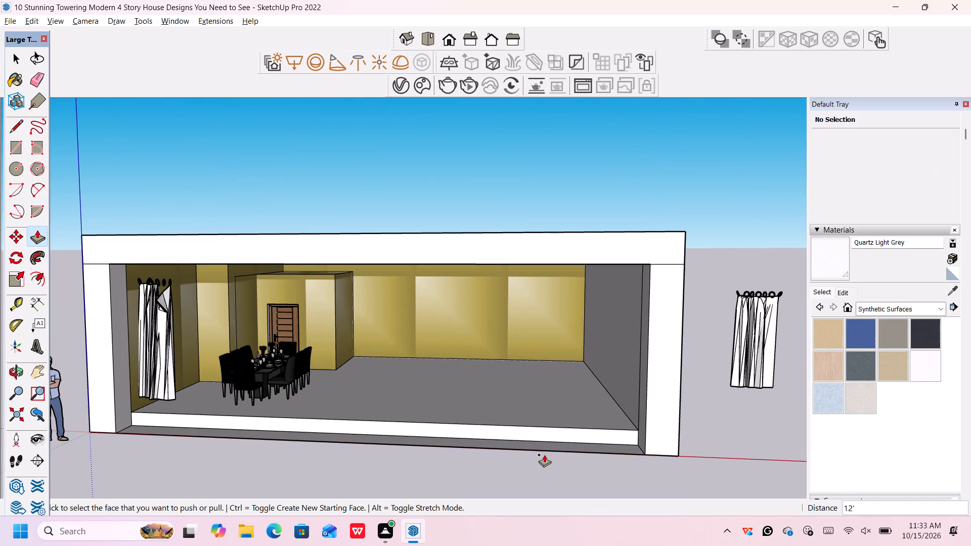
Push/Pull the floor strip across the room's open front up 1' to form a low sill between the two pillars.
{"action": "middle_click_drag", "start_coordinate": [544, 456], "coordinate": [555, 489], "text": "ctrl"}
{"action": "left_click", "coordinate": [558, 462], "text": "ctrl"}
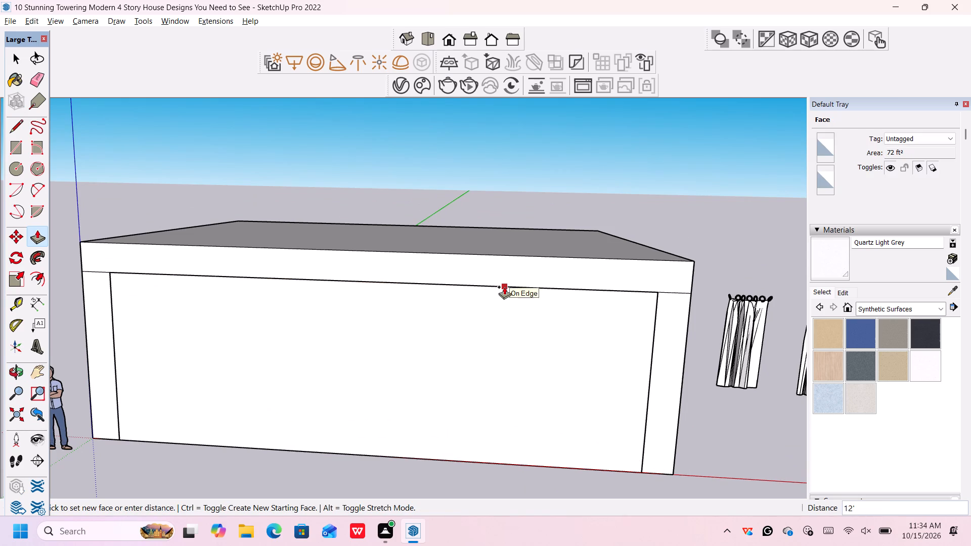
{"action": "scroll", "coordinate": [504, 287], "scroll_direction": "down", "scroll_amount": 4, "text": "ctrl"}
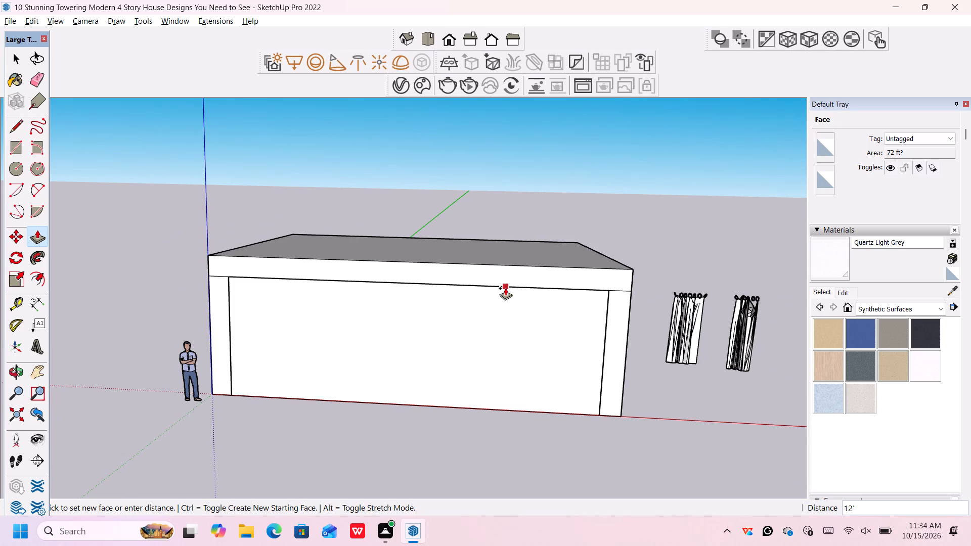
{"action": "middle_click_drag", "start_coordinate": [505, 288], "coordinate": [497, 257], "text": "ctrl"}
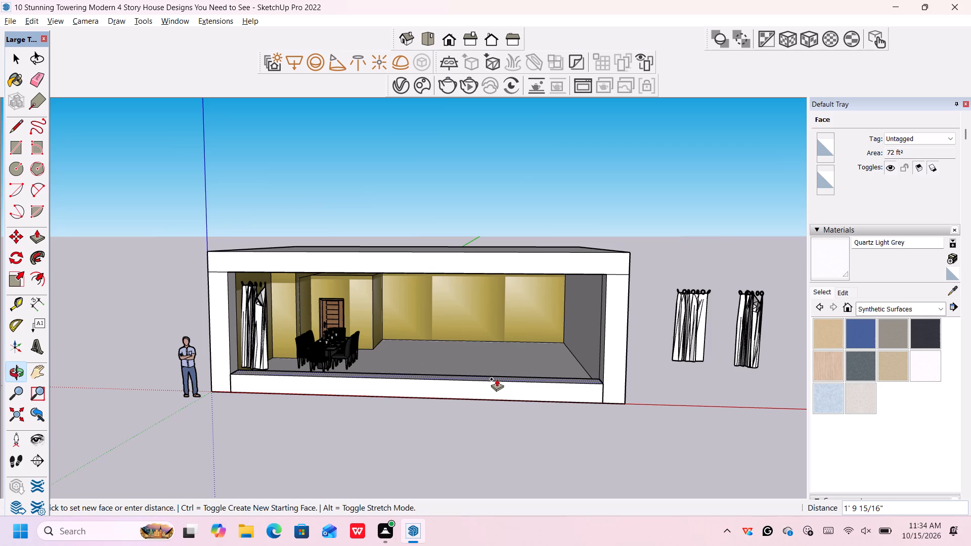
{"action": "key", "text": "ctrl+1"}
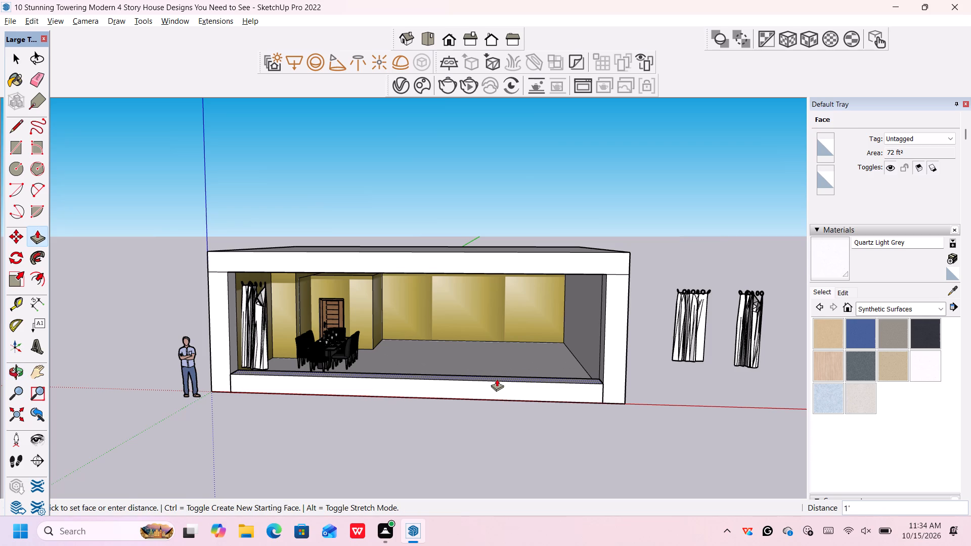
{"action": "key", "text": "1"}
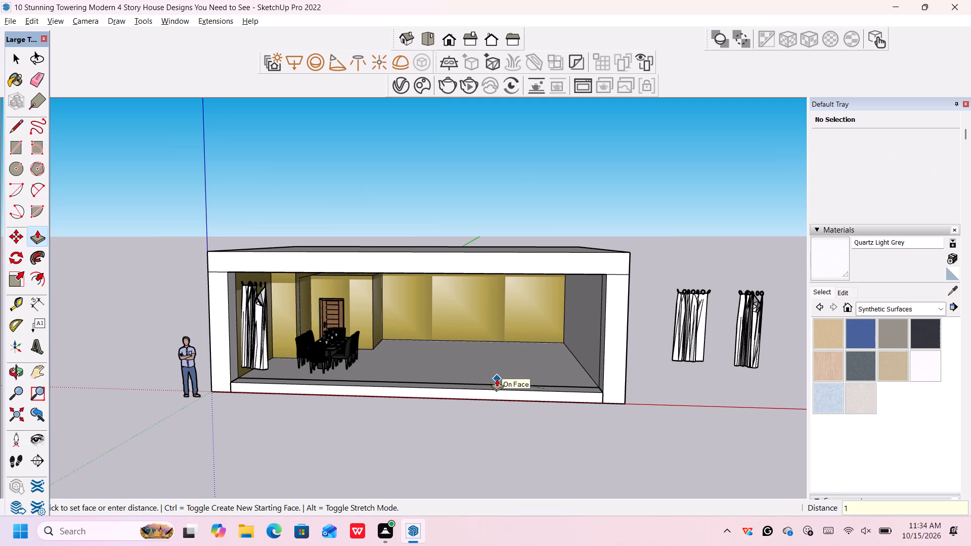
{"action": "key", "text": "apostrophe"}
{"action": "key", "text": "Return"}
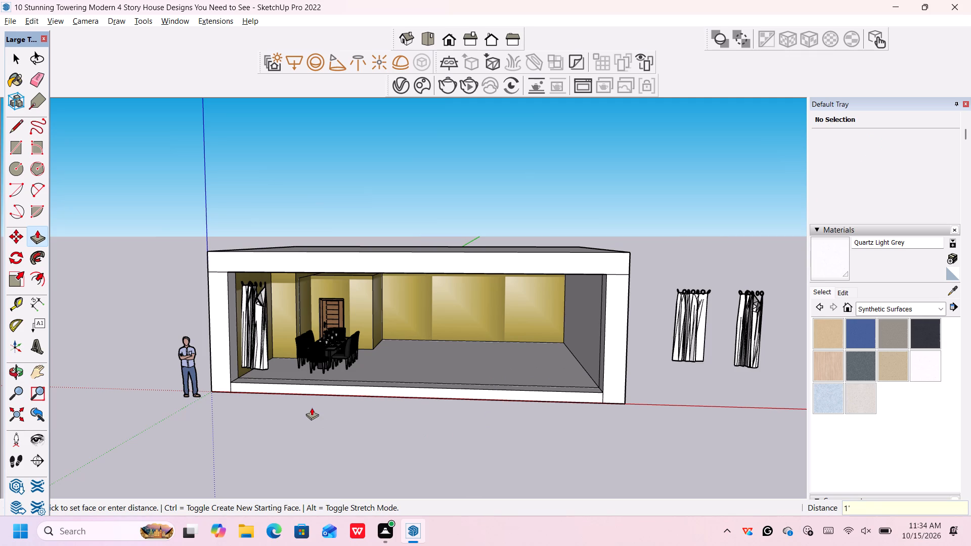
Place a Tape Measure guide line across the front sill, 10' inward from the pillar nearest the spare curtains outside.
{"action": "middle_click_drag", "start_coordinate": [367, 426], "coordinate": [367, 426]}
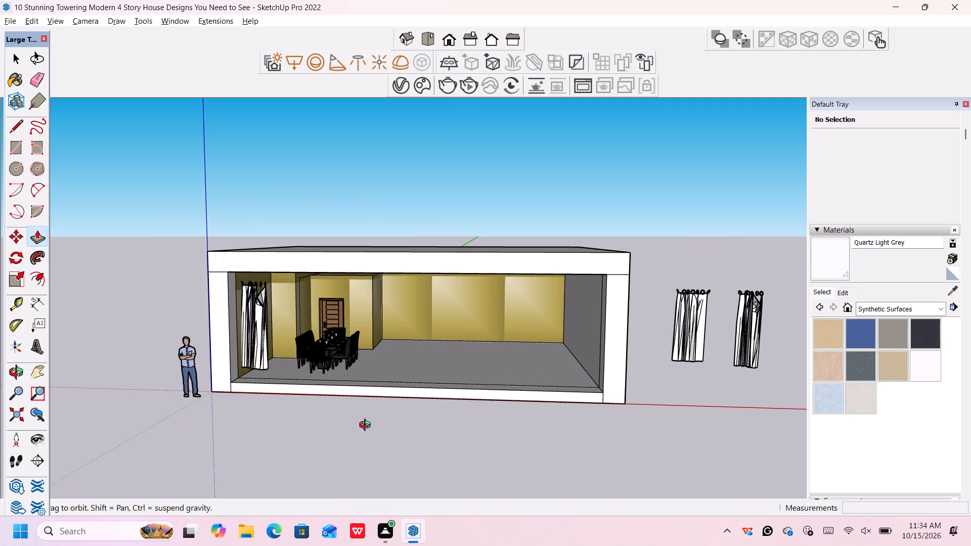
{"action": "middle_click_drag", "start_coordinate": [367, 426], "coordinate": [396, 469]}
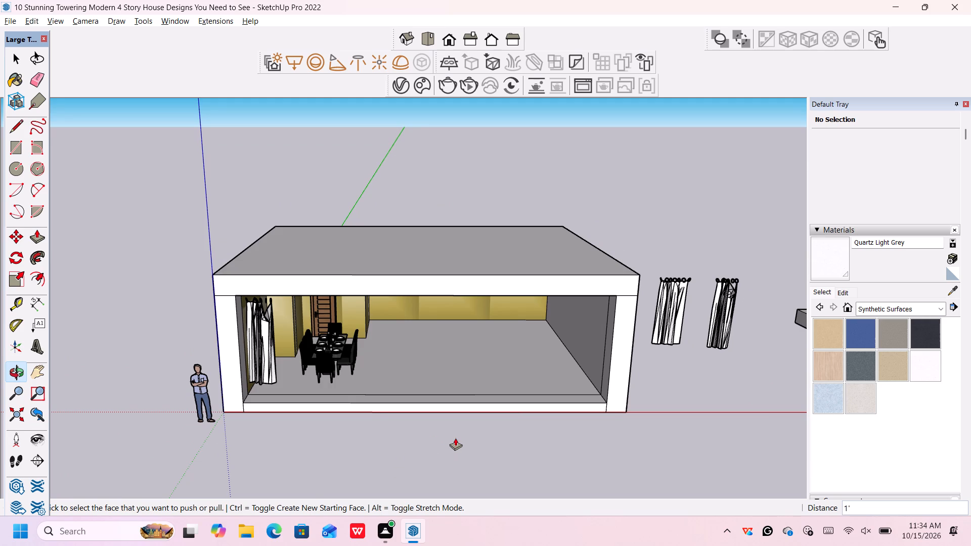
{"action": "key", "text": "space"}
{"action": "middle_click_drag", "start_coordinate": [461, 417], "coordinate": [442, 423]}
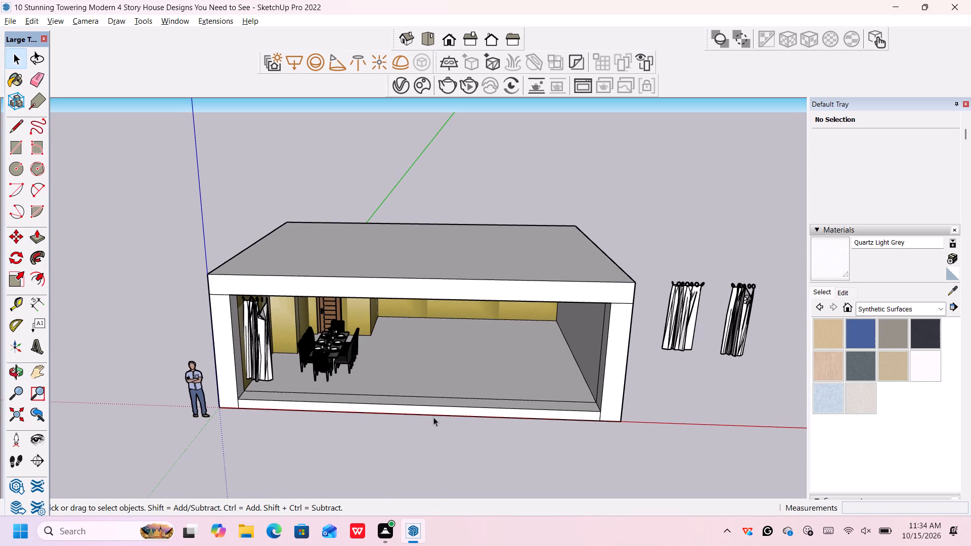
{"action": "key", "text": "t"}
{"action": "scroll", "coordinate": [515, 431], "scroll_direction": "up", "scroll_amount": 2}
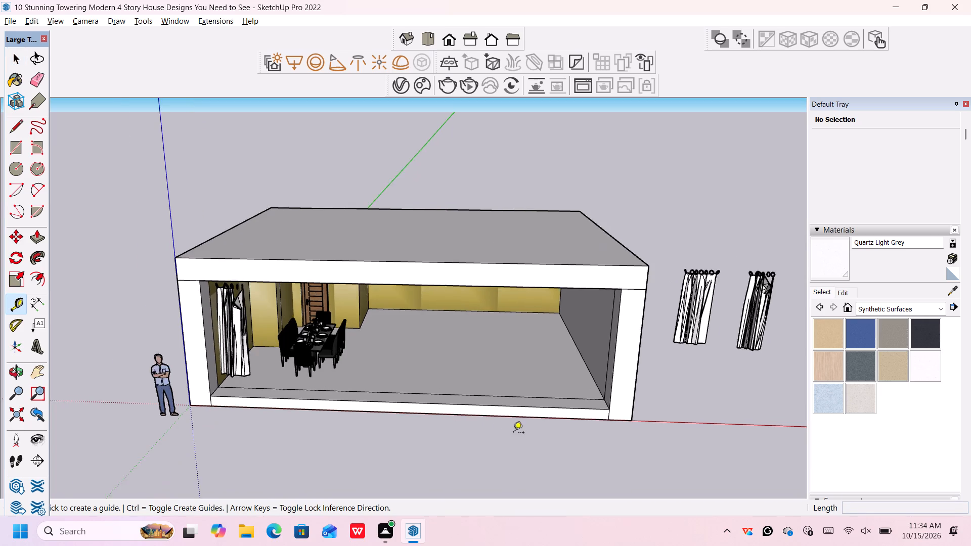
{"action": "middle_click_drag", "start_coordinate": [472, 433], "coordinate": [494, 474]}
{"action": "middle_click", "coordinate": [494, 474]}
{"action": "scroll", "coordinate": [642, 390], "scroll_direction": "up", "scroll_amount": 5}
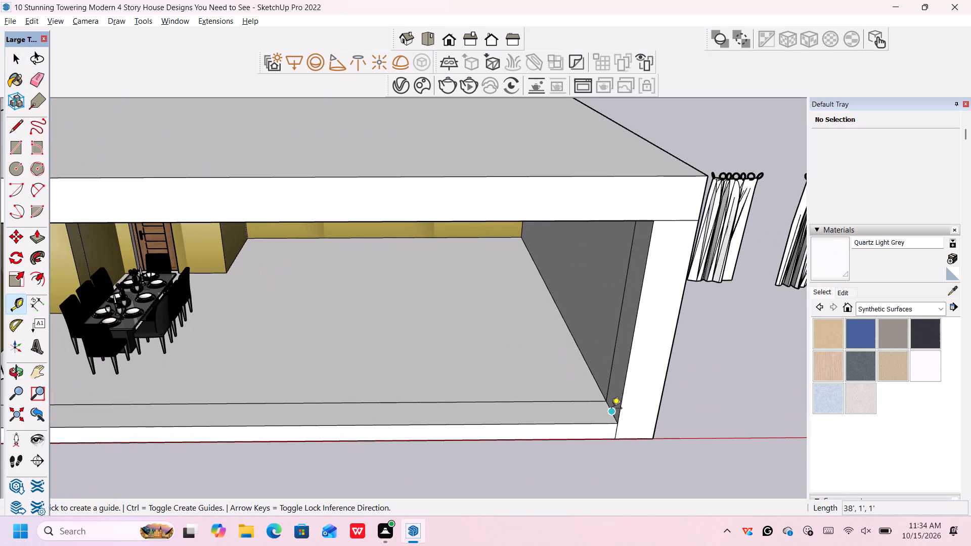
{"action": "left_click", "coordinate": [611, 409]}
{"action": "scroll", "coordinate": [459, 411], "scroll_direction": "down", "scroll_amount": 7}
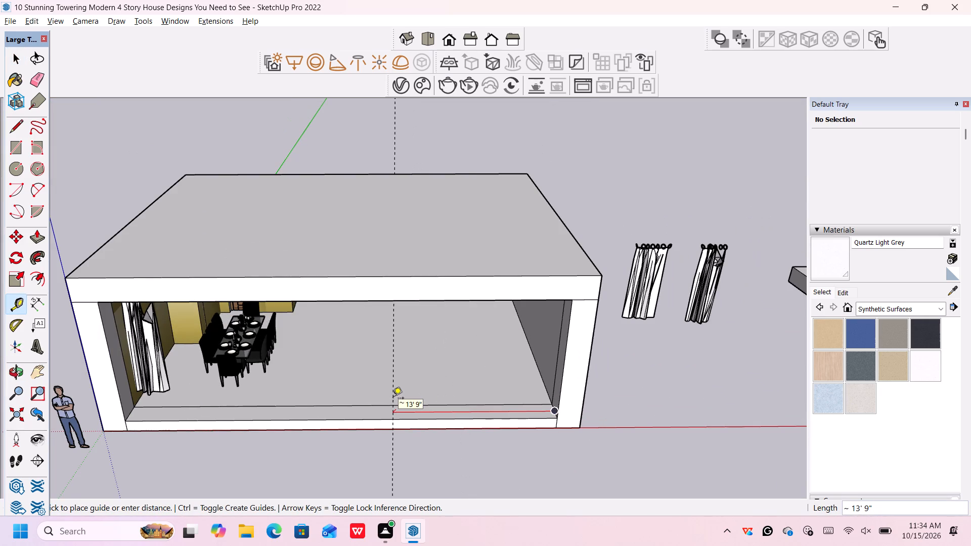
{"action": "scroll", "coordinate": [430, 412], "scroll_direction": "up", "scroll_amount": 6}
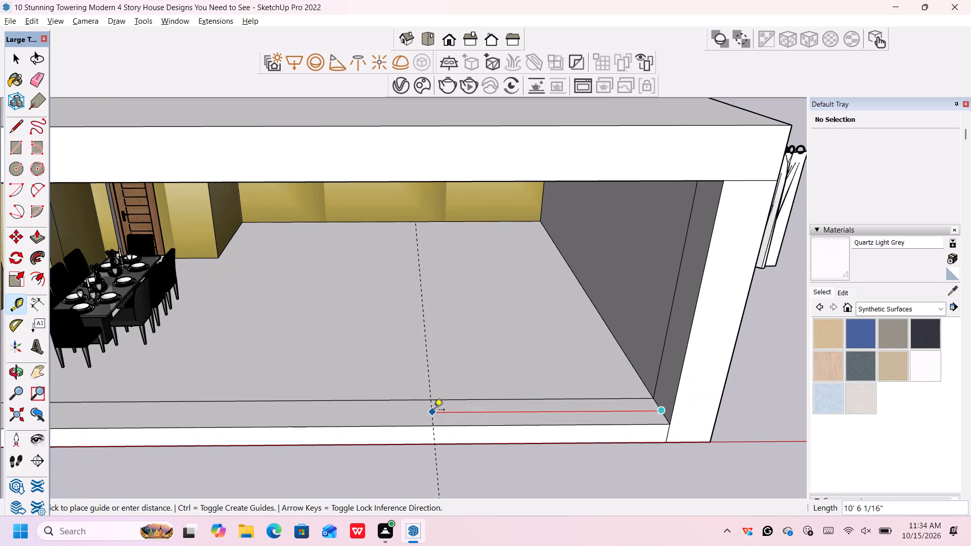
{"action": "scroll", "coordinate": [438, 411], "scroll_direction": "down", "scroll_amount": 6}
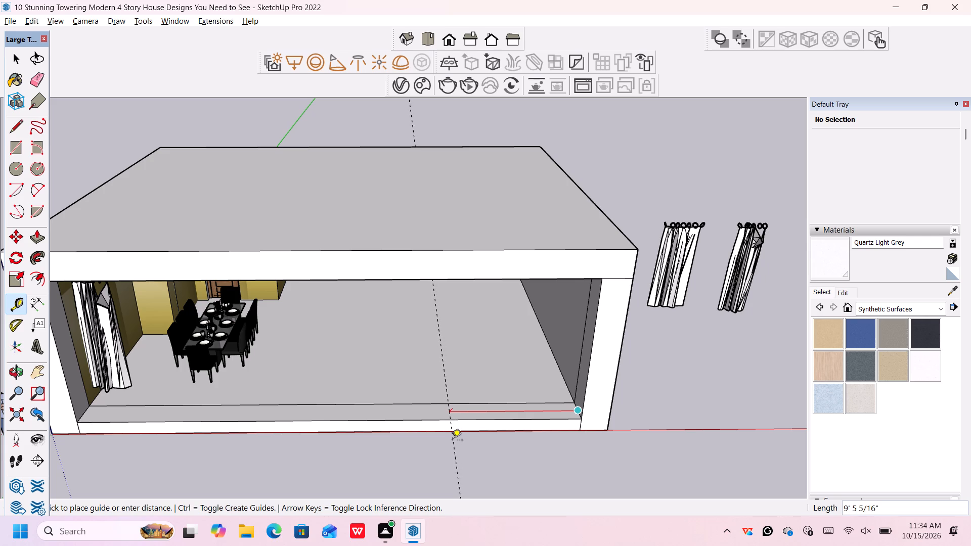
{"action": "type", "text": "10"}
{"action": "key", "text": "apostrophe"}
{"action": "key", "text": "Return"}
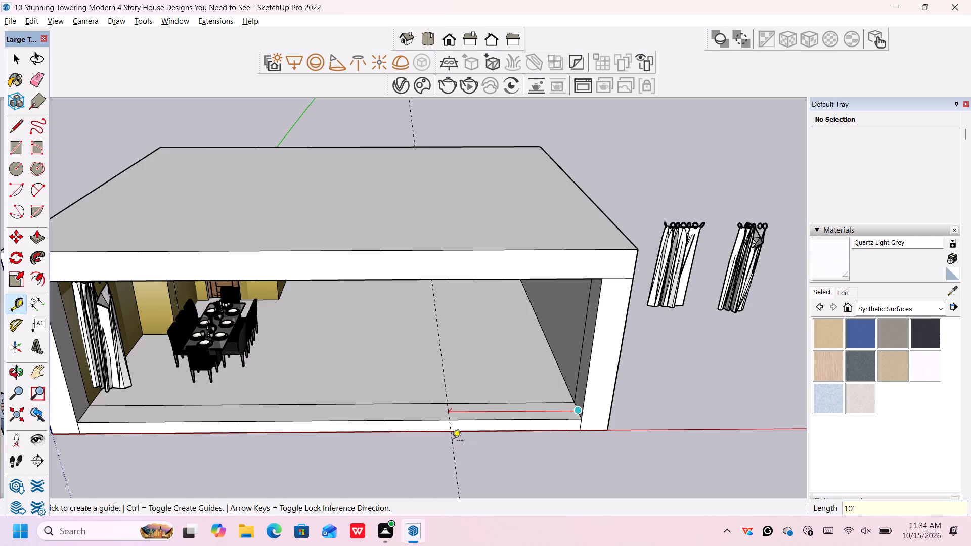
Place a second guide line across the front sill, 10' inward from the pillar beside the hanging curtain.
{"action": "left_click", "coordinate": [83, 414]}
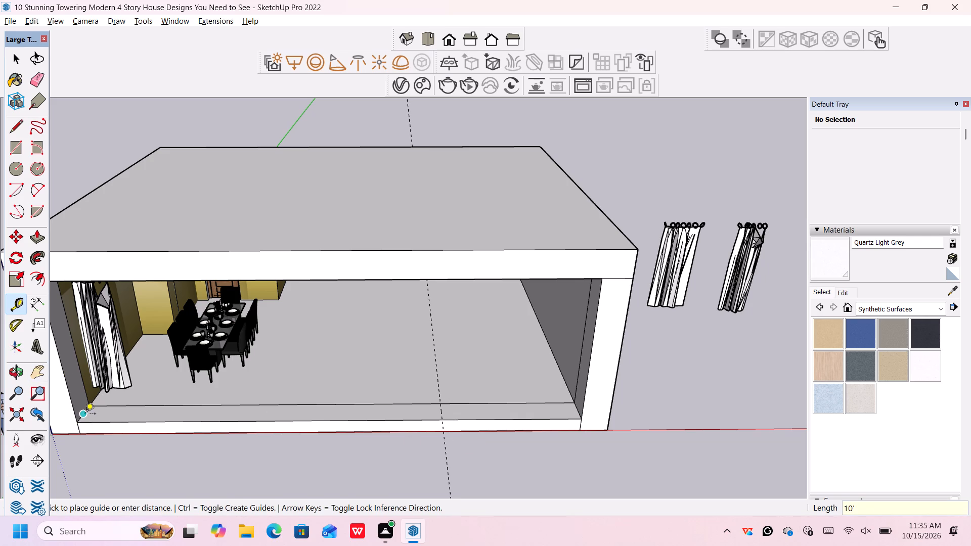
{"action": "key", "text": "1"}
{"action": "type", "text": "0'"}
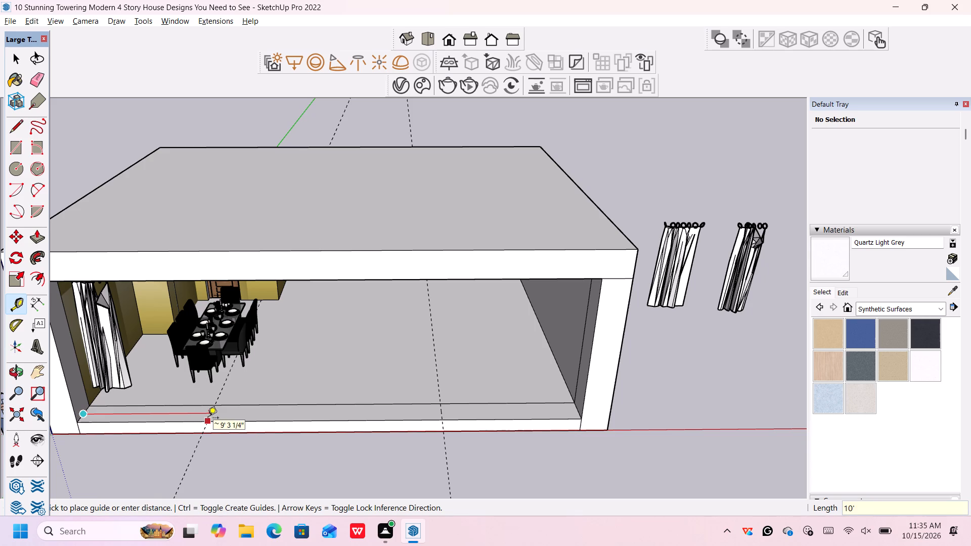
{"action": "key", "text": "Return"}
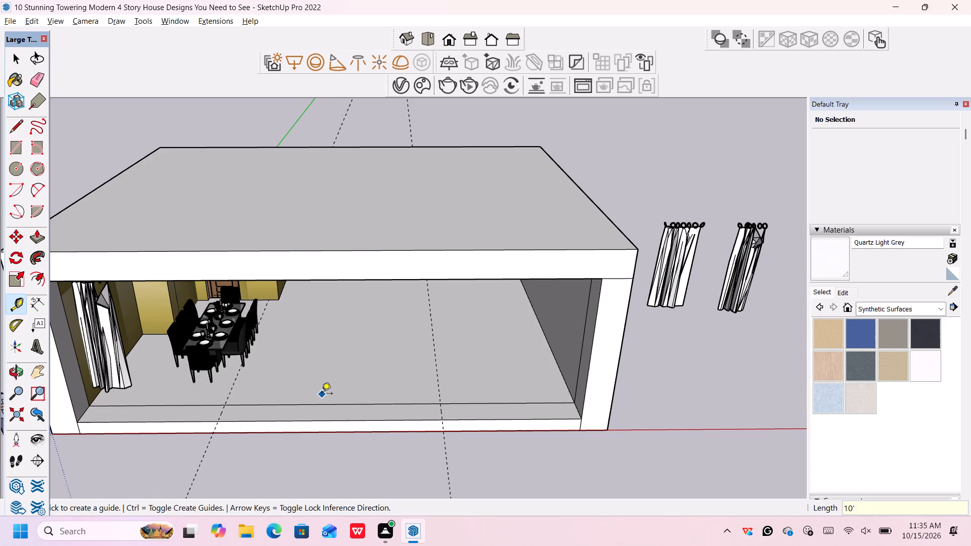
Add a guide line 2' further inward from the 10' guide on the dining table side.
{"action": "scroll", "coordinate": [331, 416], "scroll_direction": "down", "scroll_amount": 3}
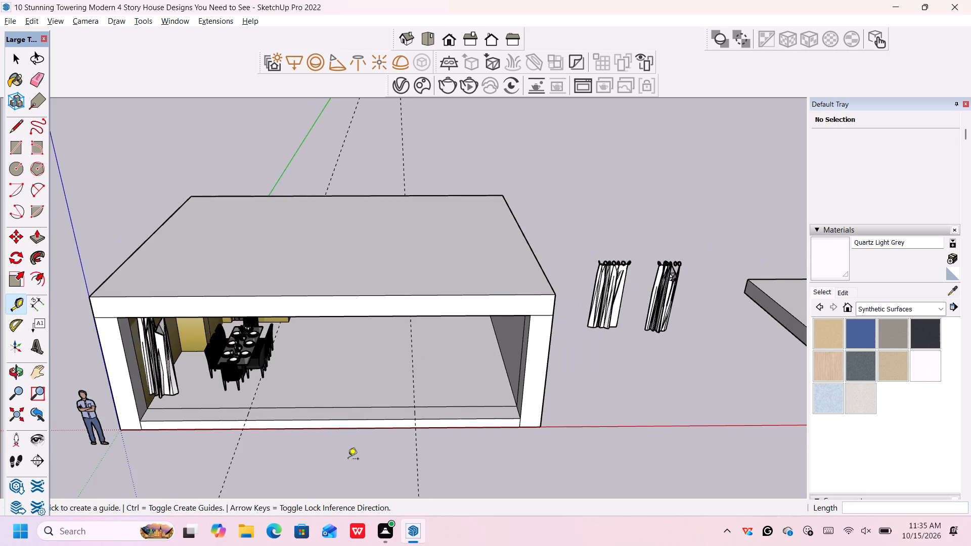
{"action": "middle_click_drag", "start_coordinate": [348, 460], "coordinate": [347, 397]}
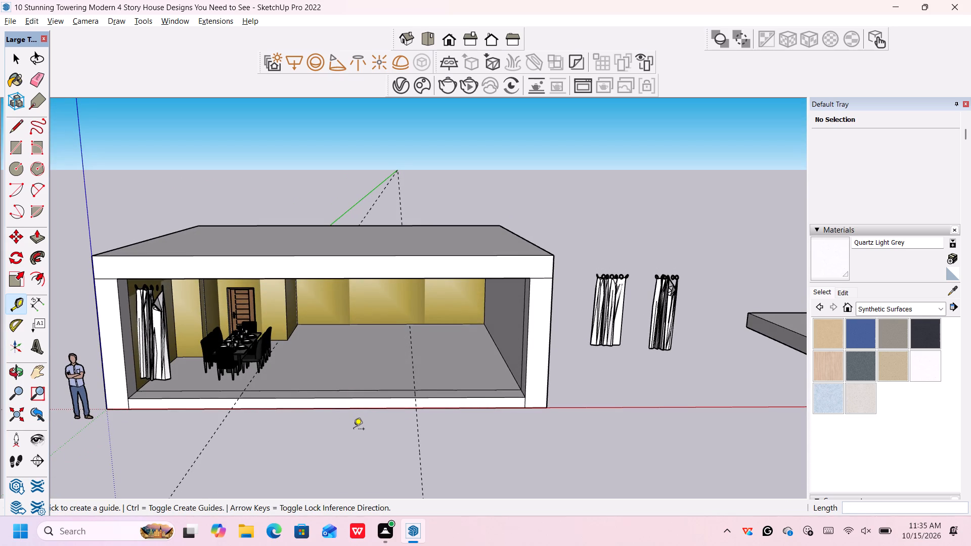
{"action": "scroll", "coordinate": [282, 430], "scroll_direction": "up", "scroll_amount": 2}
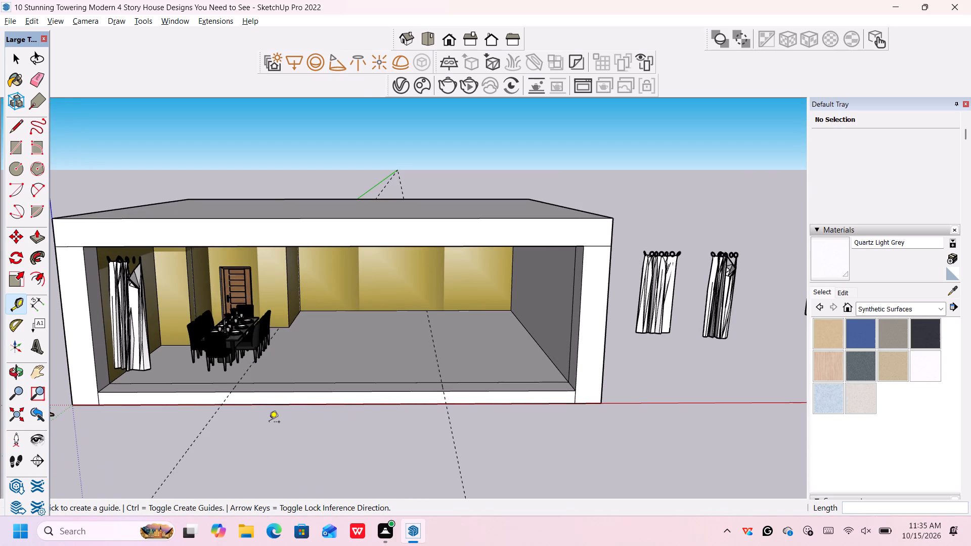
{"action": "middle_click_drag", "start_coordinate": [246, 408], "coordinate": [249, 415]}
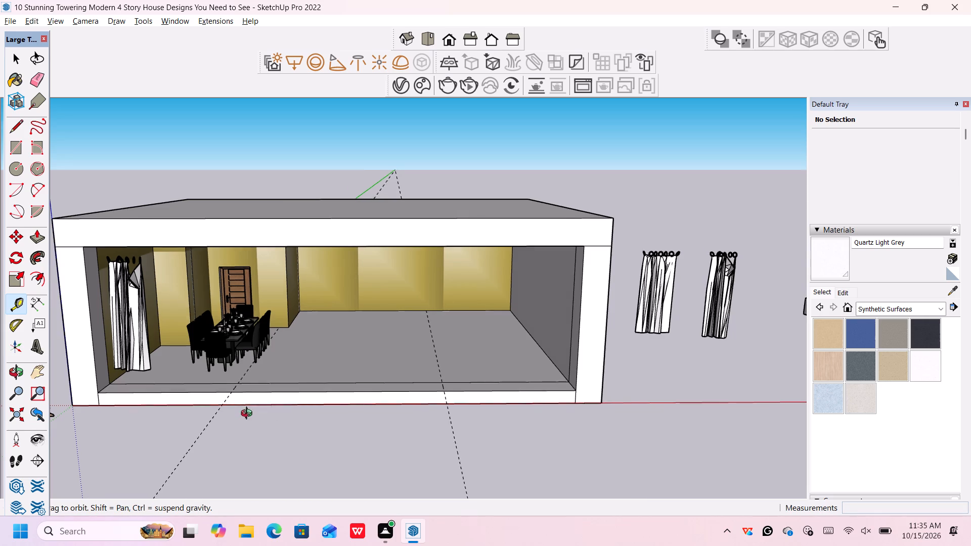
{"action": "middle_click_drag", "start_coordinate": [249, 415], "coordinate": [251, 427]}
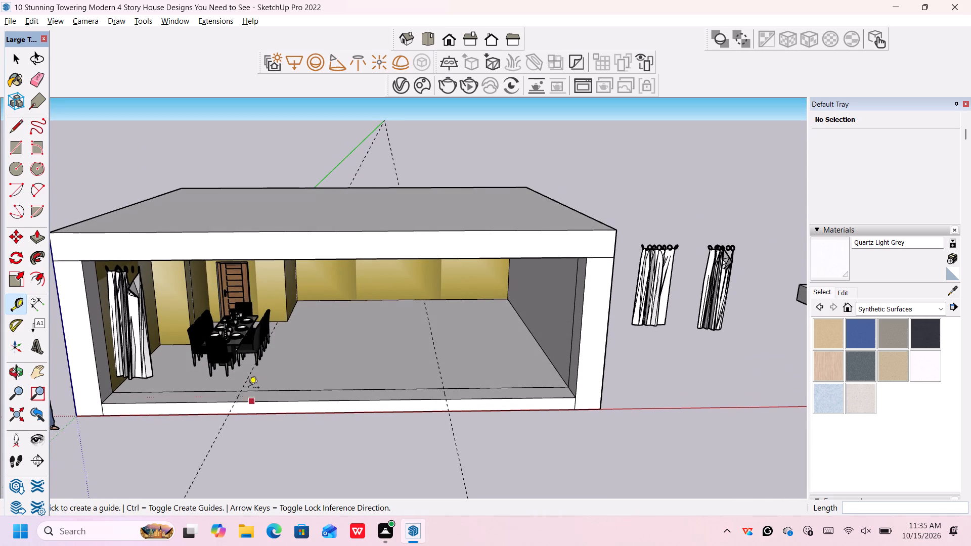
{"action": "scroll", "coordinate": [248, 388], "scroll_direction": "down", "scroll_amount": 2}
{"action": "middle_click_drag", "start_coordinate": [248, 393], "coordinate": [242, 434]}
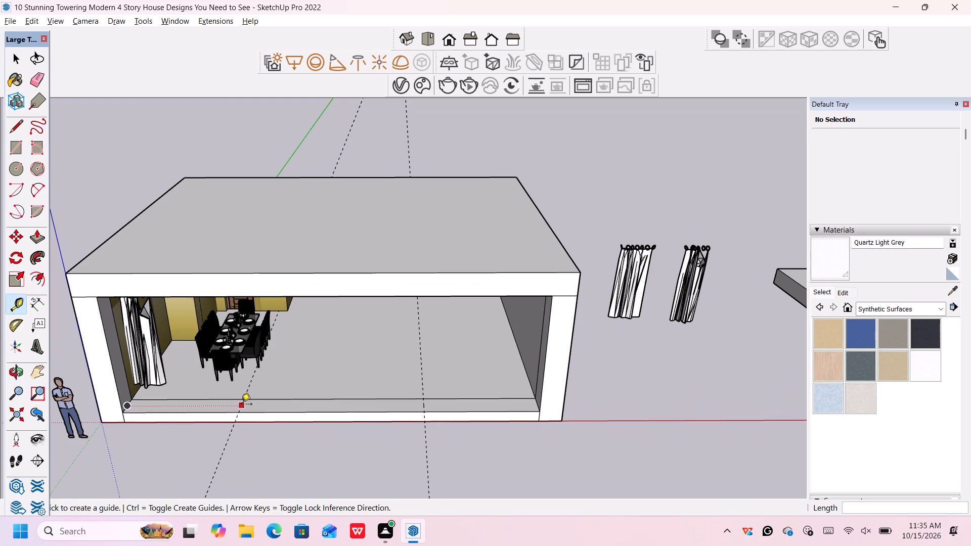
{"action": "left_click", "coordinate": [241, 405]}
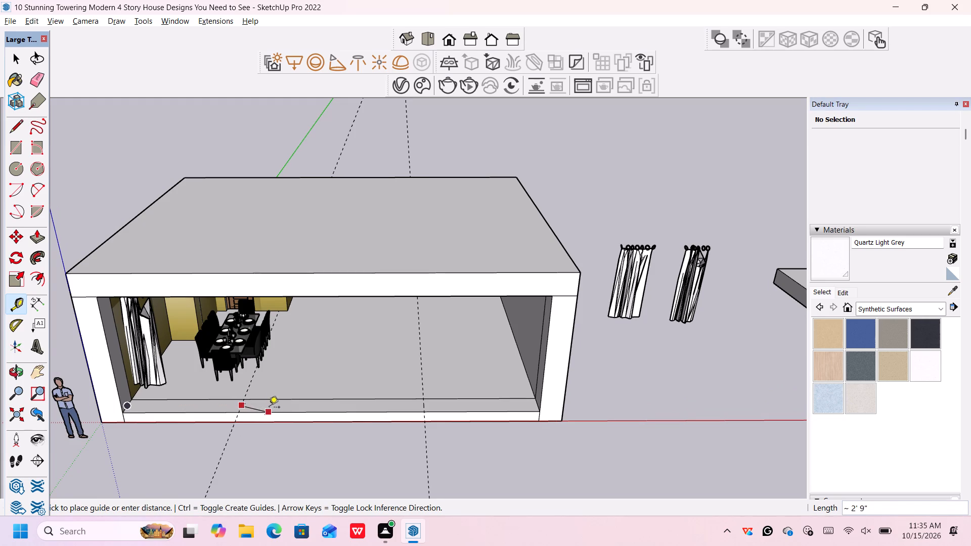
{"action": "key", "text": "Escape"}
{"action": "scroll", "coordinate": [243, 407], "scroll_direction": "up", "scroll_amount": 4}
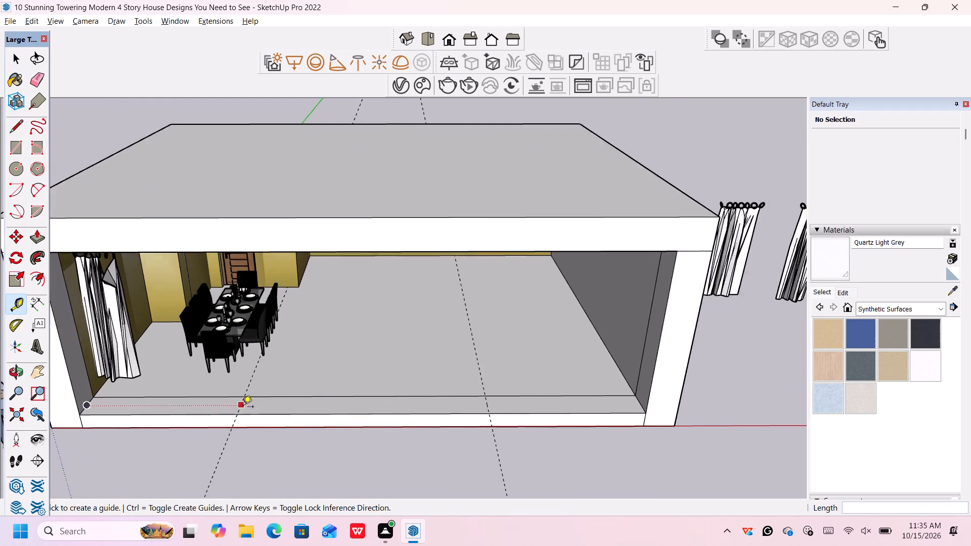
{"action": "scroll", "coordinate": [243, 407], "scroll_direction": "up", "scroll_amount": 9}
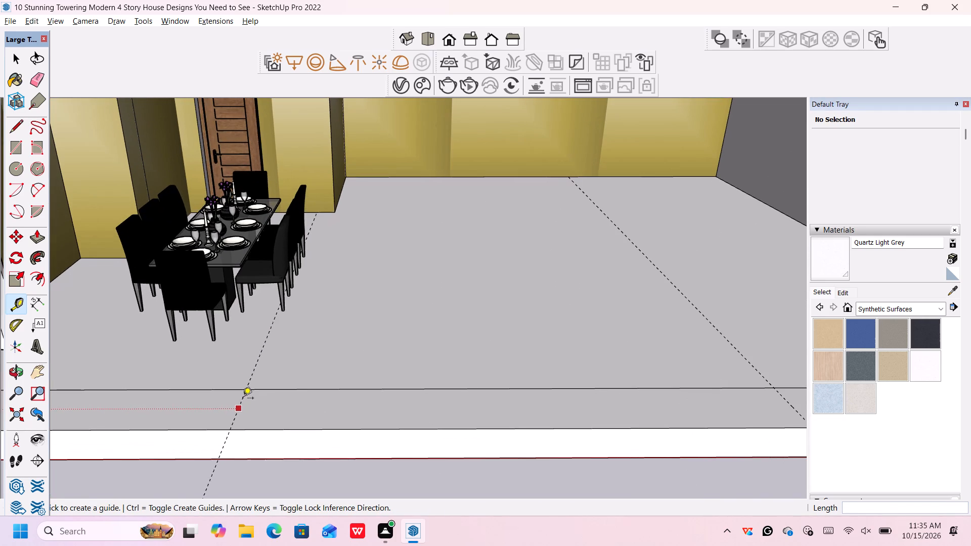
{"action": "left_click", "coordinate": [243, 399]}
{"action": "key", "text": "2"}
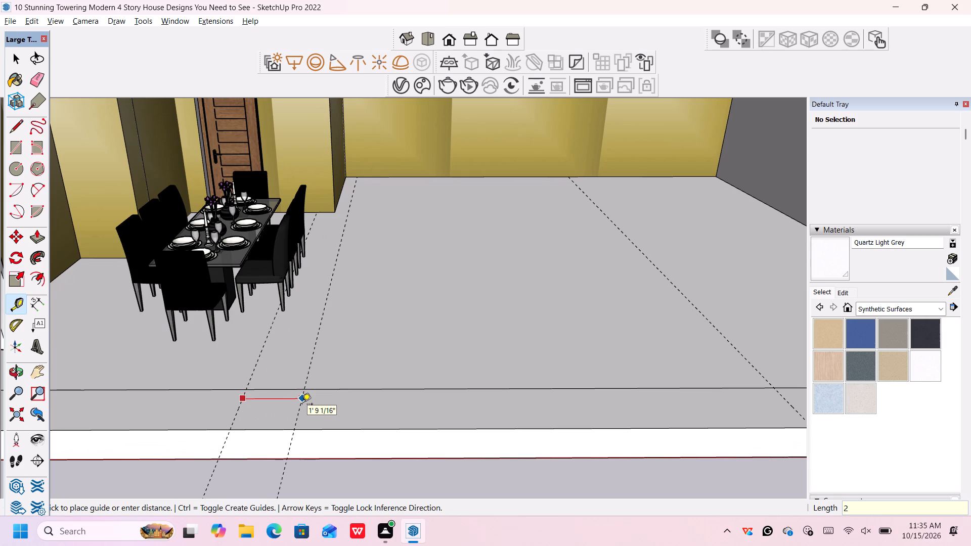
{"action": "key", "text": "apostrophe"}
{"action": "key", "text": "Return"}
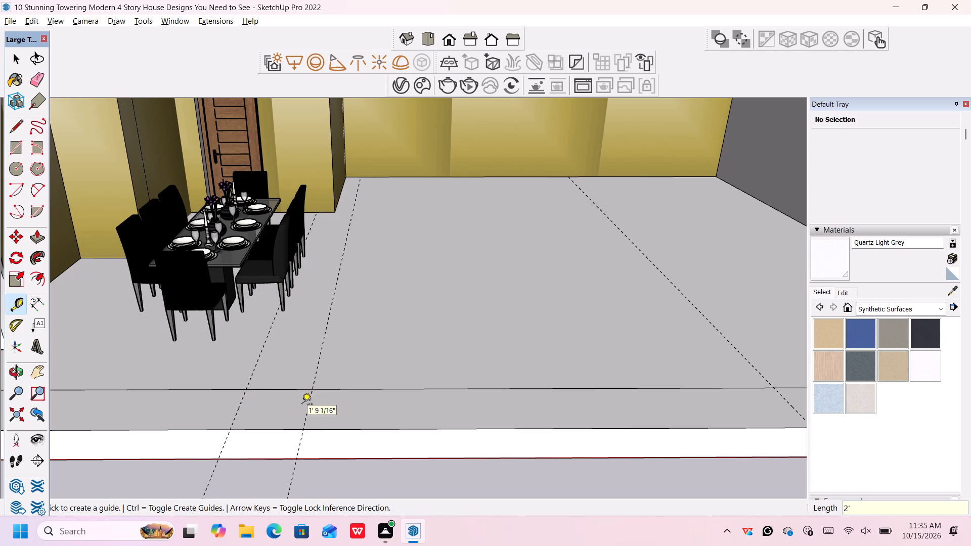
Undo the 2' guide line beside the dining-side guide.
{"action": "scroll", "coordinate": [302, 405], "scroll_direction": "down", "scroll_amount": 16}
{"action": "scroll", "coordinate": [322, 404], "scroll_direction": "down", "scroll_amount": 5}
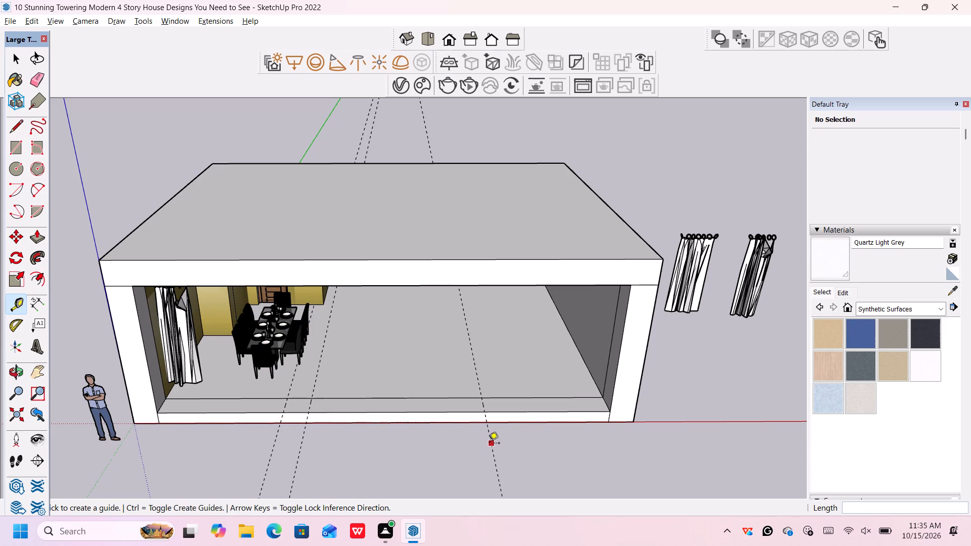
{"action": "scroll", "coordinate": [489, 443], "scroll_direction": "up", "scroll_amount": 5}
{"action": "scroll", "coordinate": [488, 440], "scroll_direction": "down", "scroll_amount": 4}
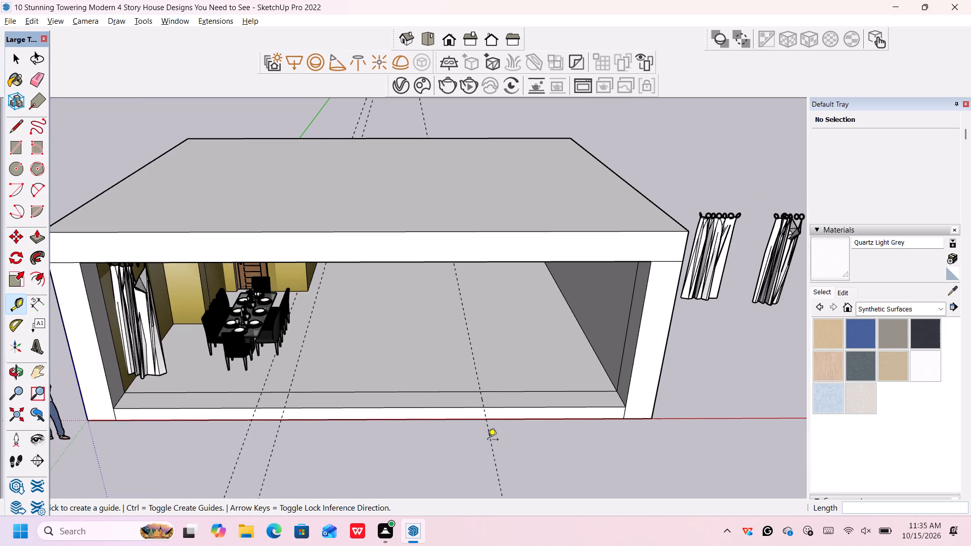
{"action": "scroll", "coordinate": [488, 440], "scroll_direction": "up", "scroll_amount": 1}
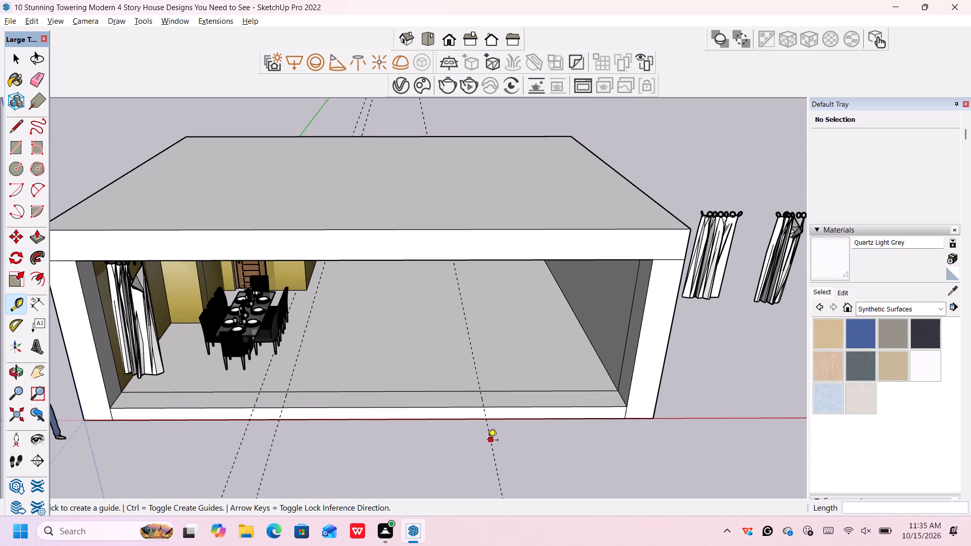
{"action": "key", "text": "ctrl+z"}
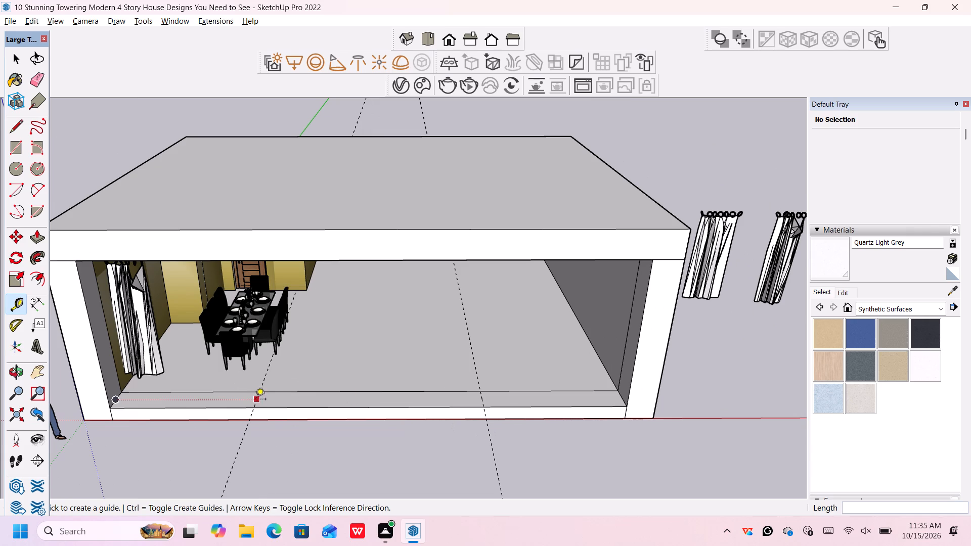
Add a guide line 1.5' further inward from the 10' guide on the dining table side.
{"action": "scroll", "coordinate": [258, 398], "scroll_direction": "up", "scroll_amount": 7}
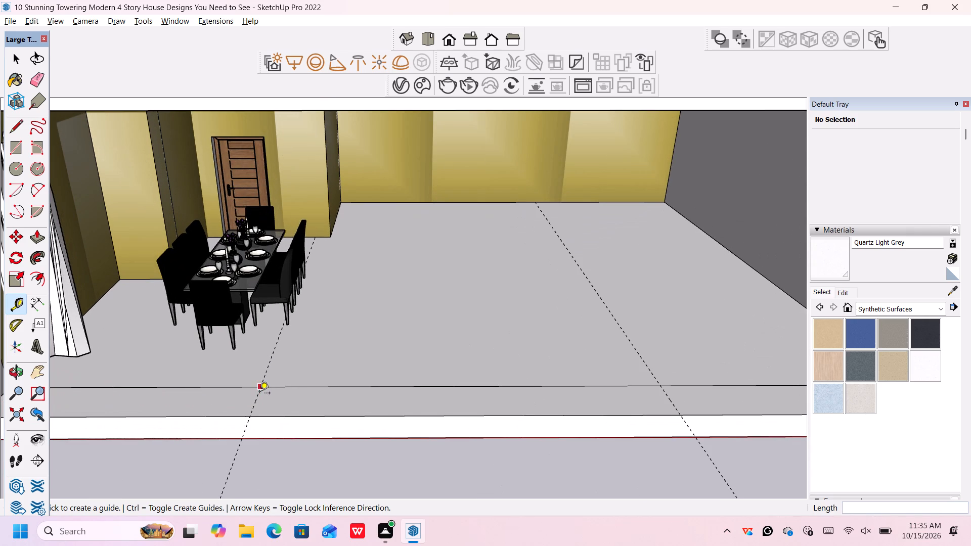
{"action": "scroll", "coordinate": [258, 395], "scroll_direction": "up", "scroll_amount": 12}
{"action": "left_click", "coordinate": [258, 396]}
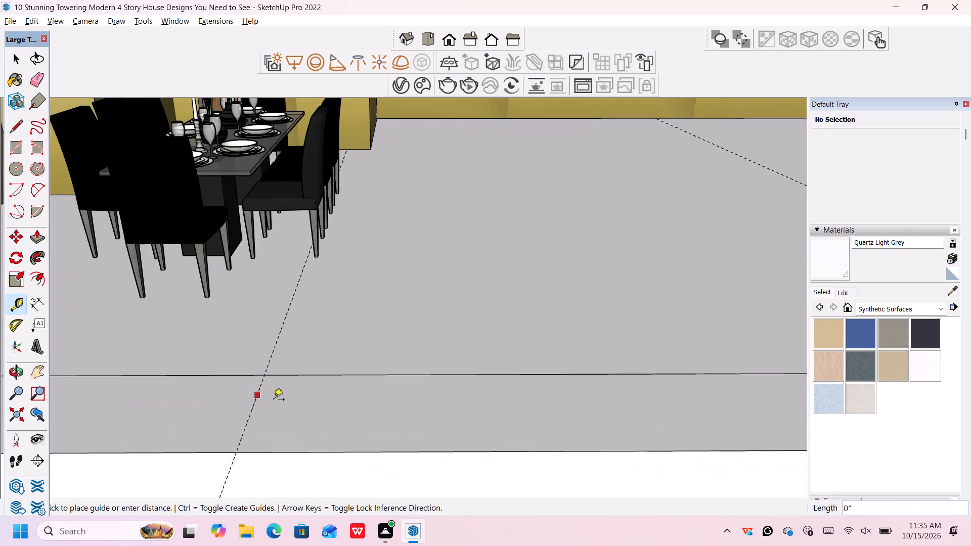
{"action": "type", "text": "1.5'"}
{"action": "key", "text": "Return"}
Add a guide line 1.5' inward, toward the dining table, from the 10' guide on the spare-curtain side.
{"action": "scroll", "coordinate": [336, 419], "scroll_direction": "down", "scroll_amount": 11}
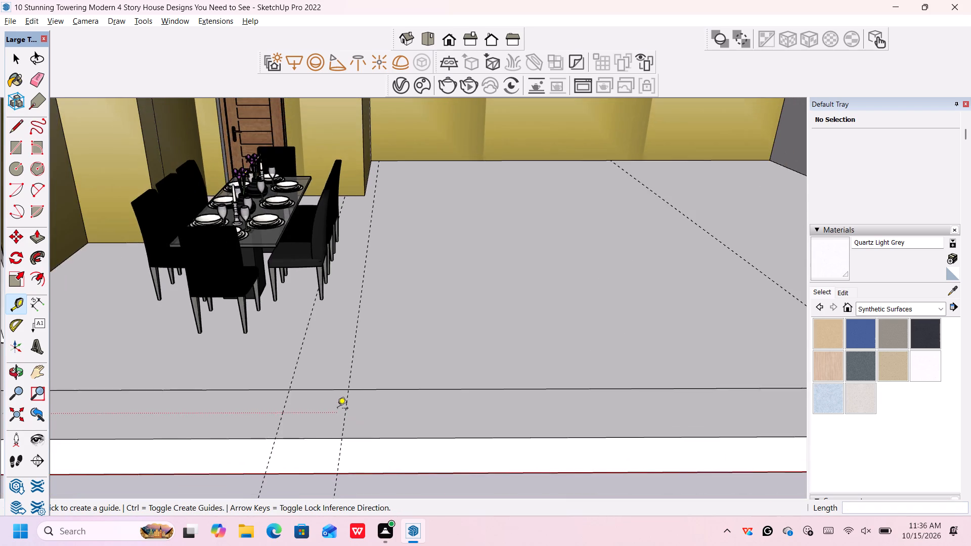
{"action": "scroll", "coordinate": [337, 409], "scroll_direction": "down", "scroll_amount": 14}
{"action": "scroll", "coordinate": [392, 394], "scroll_direction": "down", "scroll_amount": 5}
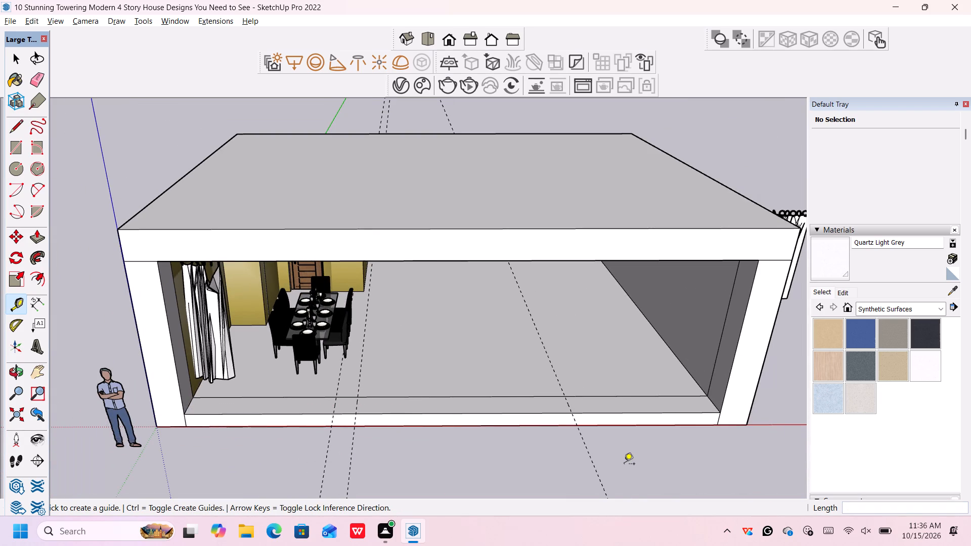
{"action": "middle_click_drag", "start_coordinate": [612, 459], "coordinate": [597, 456]}
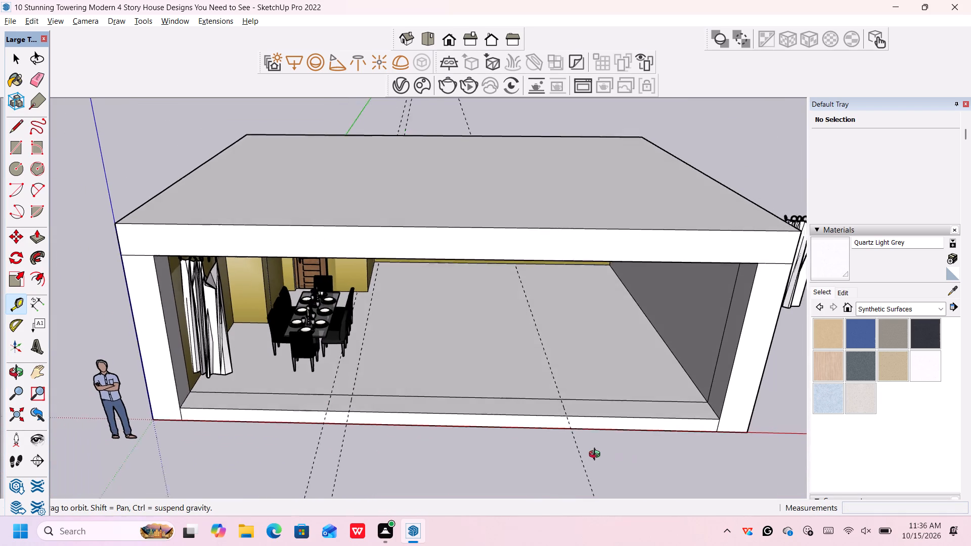
{"action": "middle_click_drag", "start_coordinate": [597, 456], "coordinate": [594, 453]}
{"action": "scroll", "coordinate": [558, 402], "scroll_direction": "up", "scroll_amount": 5}
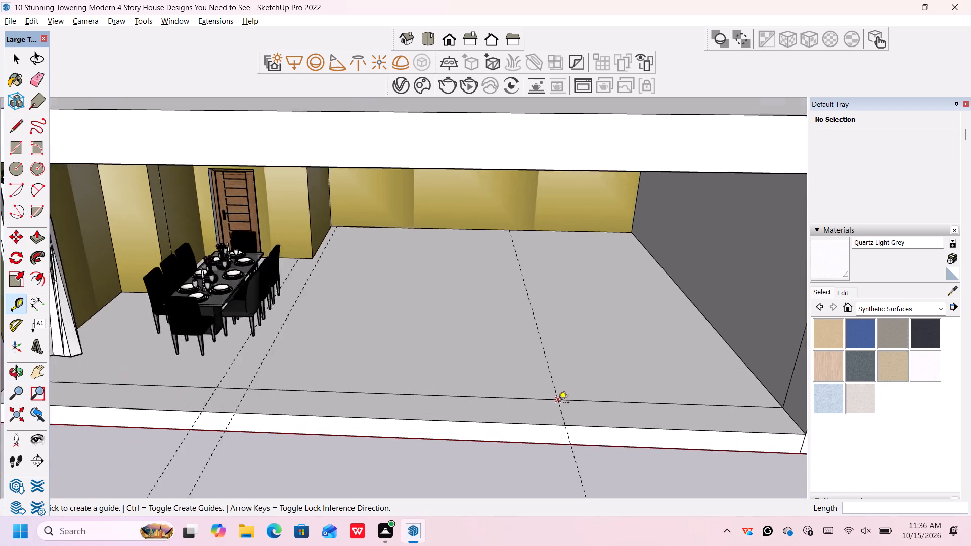
{"action": "scroll", "coordinate": [558, 403], "scroll_direction": "up", "scroll_amount": 1}
{"action": "left_click", "coordinate": [558, 407]}
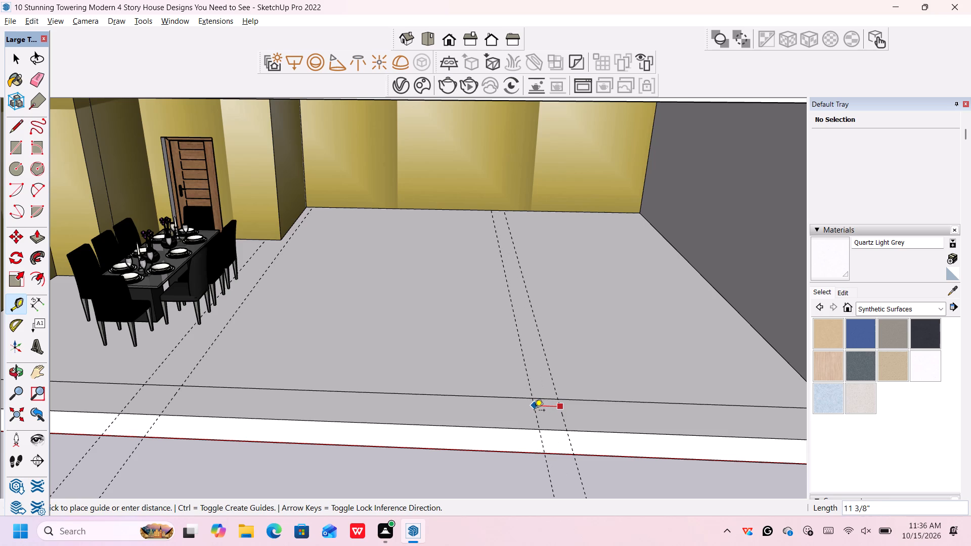
{"action": "type", "text": "1.5'"}
{"action": "key", "text": "Return"}
{"action": "scroll", "coordinate": [534, 411], "scroll_direction": "down", "scroll_amount": 13}
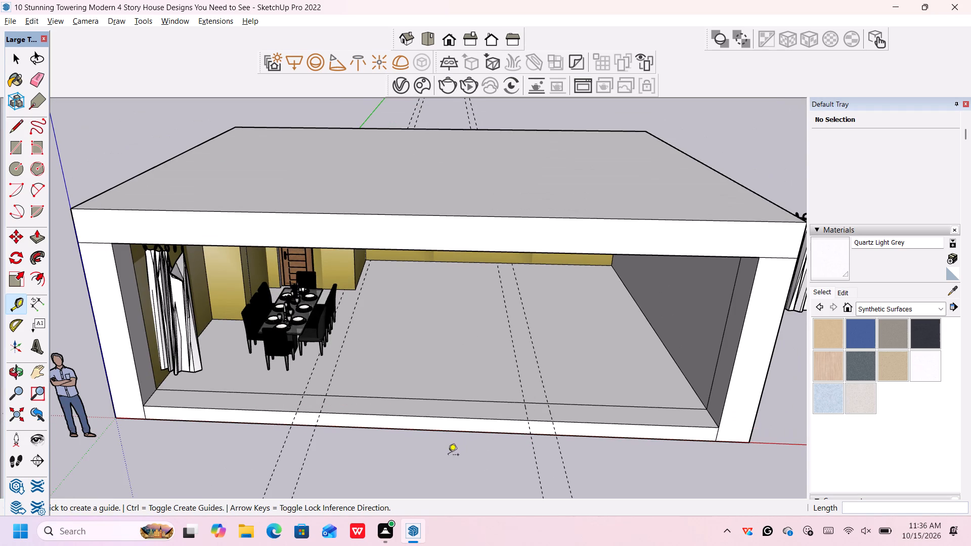
{"action": "key", "text": "space"}
Draw 2' lines across the front sill along both dining-side guides and the inner guide of the other pair.
{"action": "scroll", "coordinate": [448, 451], "scroll_direction": "up", "scroll_amount": 2}
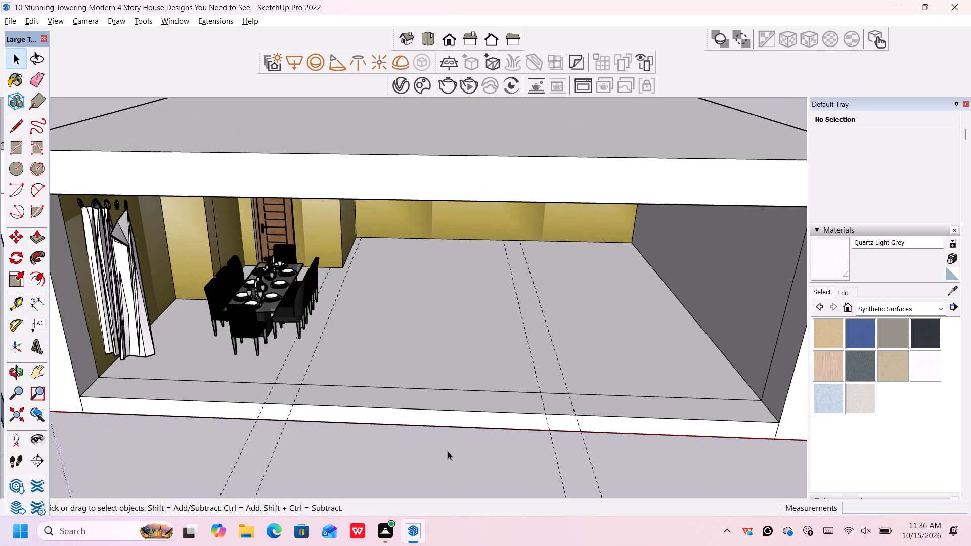
{"action": "scroll", "coordinate": [451, 449], "scroll_direction": "up", "scroll_amount": 1}
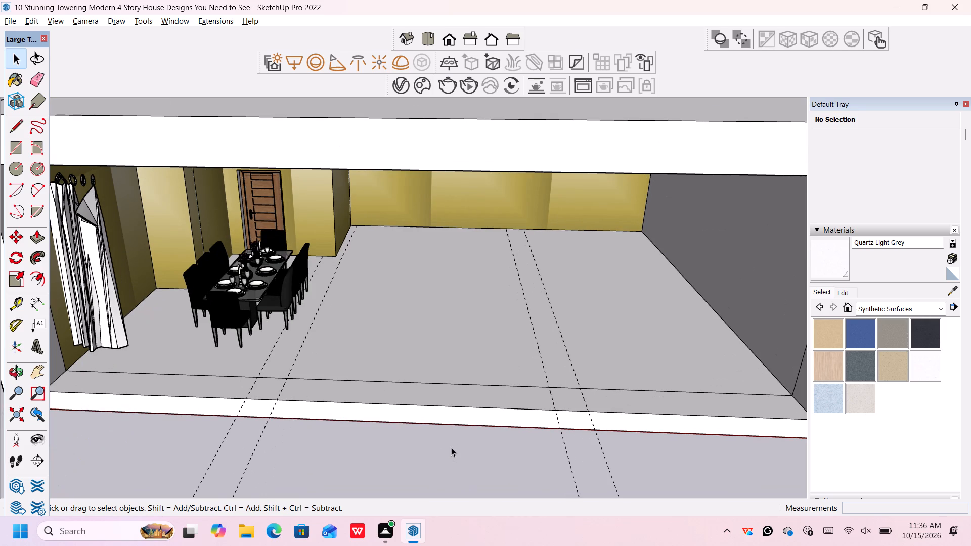
{"action": "key", "text": "l"}
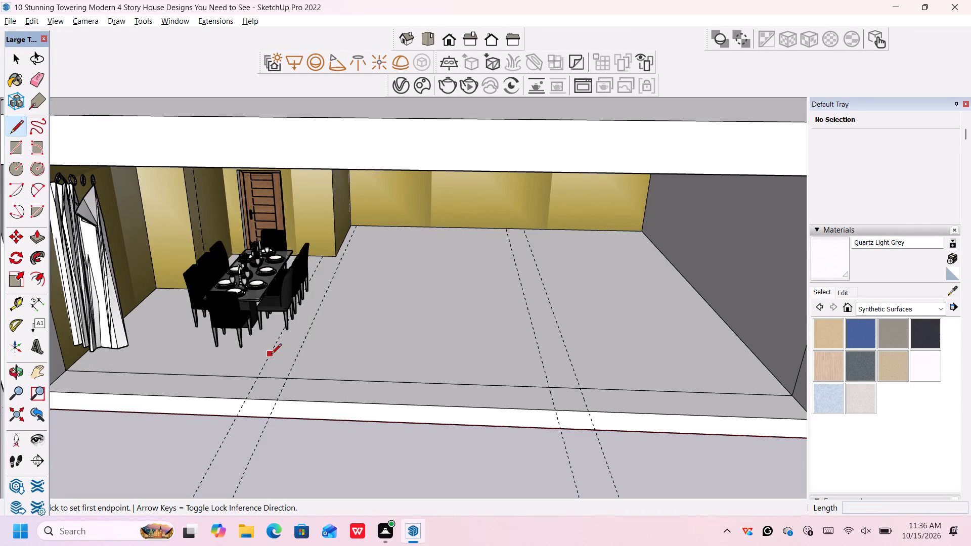
{"action": "left_click", "coordinate": [287, 378]}
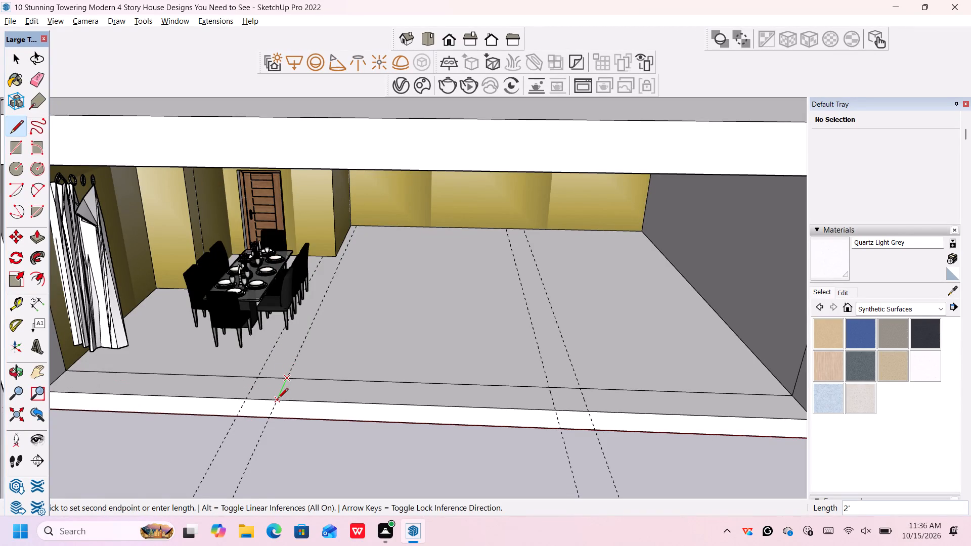
{"action": "left_click", "coordinate": [278, 399]}
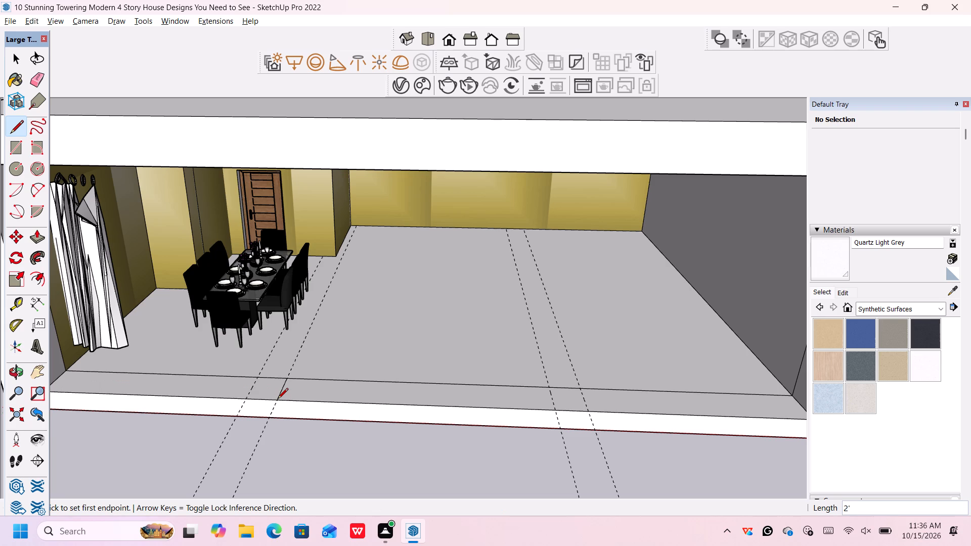
{"action": "left_click", "coordinate": [256, 378]}
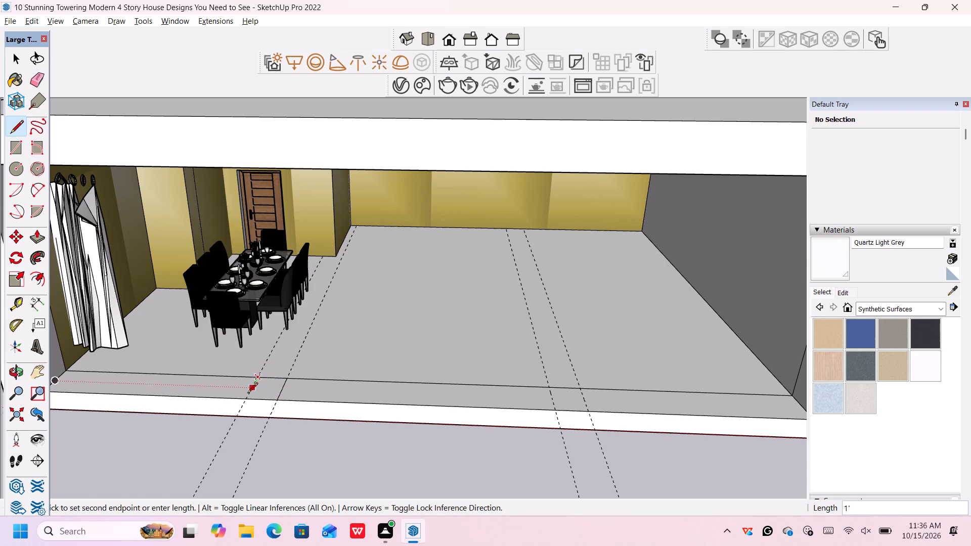
{"action": "left_click", "coordinate": [245, 398]}
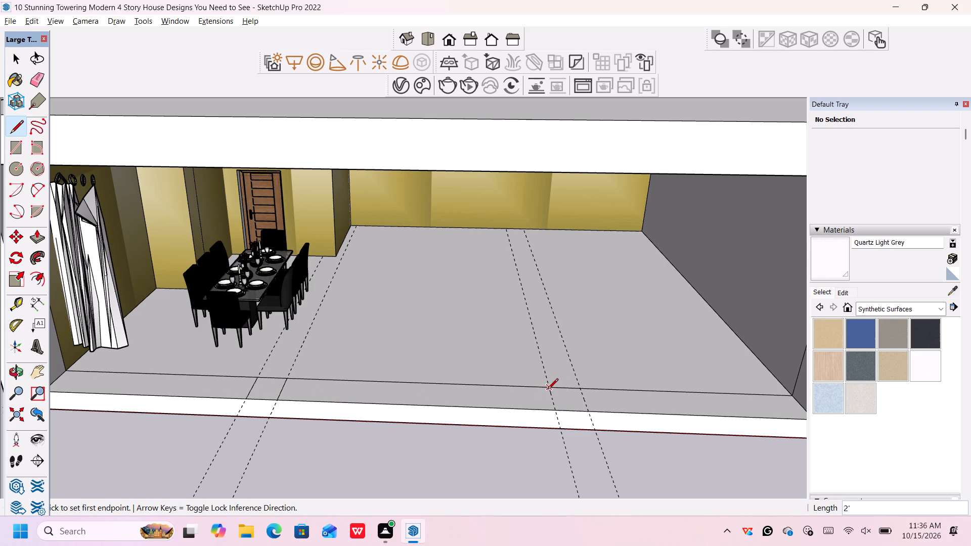
{"action": "left_click", "coordinate": [548, 390]}
{"action": "left_click", "coordinate": [554, 413]}
{"action": "key", "text": "space"}
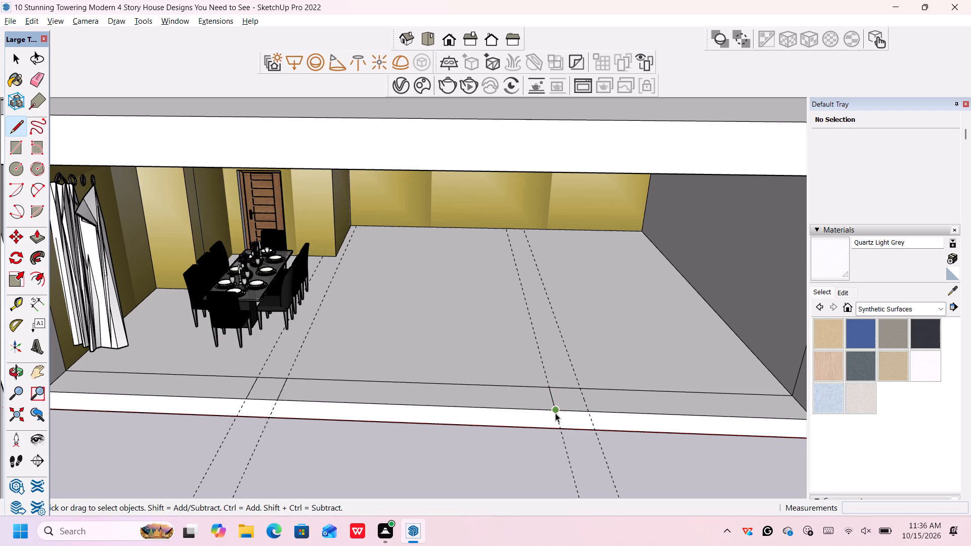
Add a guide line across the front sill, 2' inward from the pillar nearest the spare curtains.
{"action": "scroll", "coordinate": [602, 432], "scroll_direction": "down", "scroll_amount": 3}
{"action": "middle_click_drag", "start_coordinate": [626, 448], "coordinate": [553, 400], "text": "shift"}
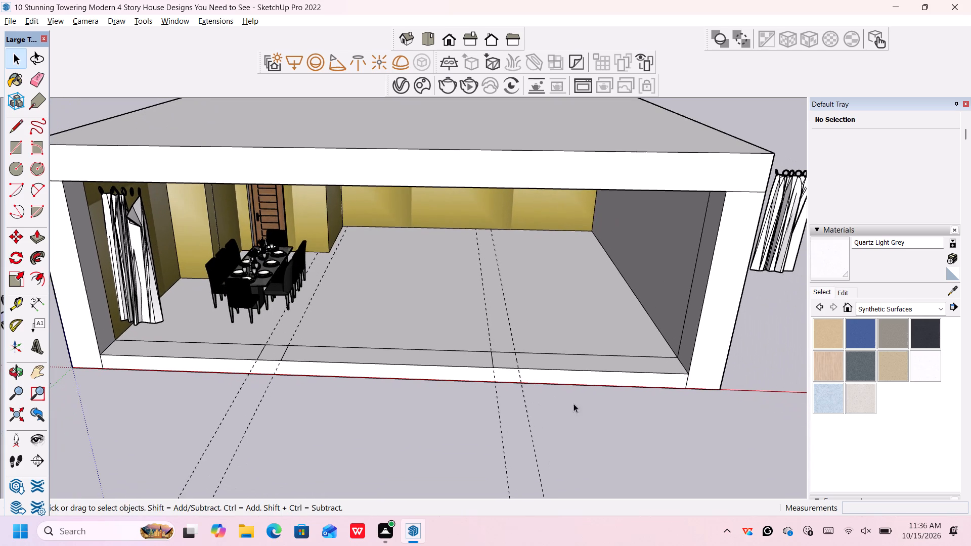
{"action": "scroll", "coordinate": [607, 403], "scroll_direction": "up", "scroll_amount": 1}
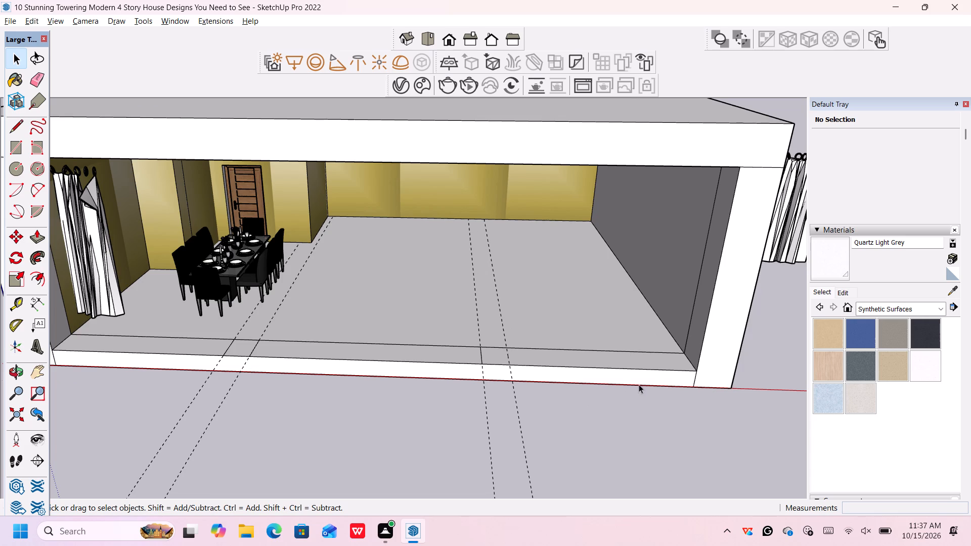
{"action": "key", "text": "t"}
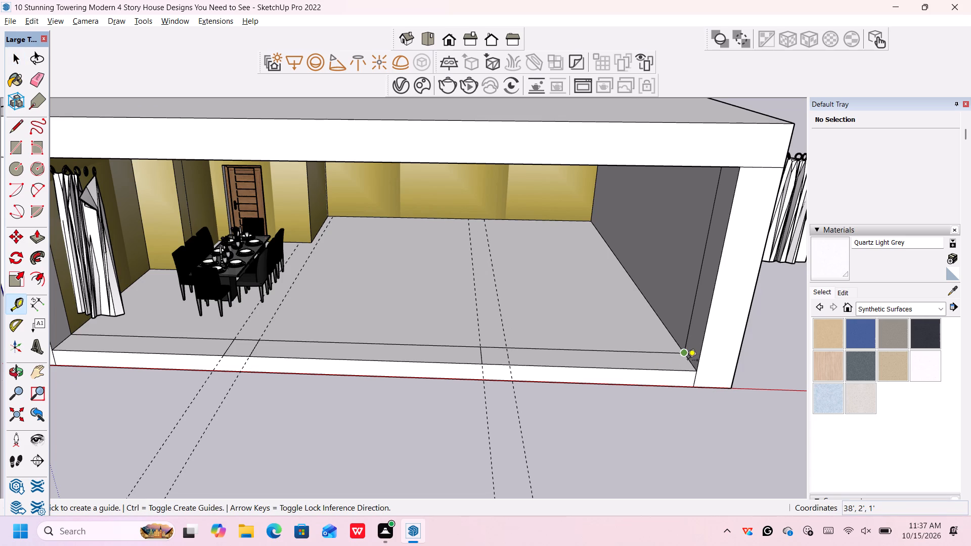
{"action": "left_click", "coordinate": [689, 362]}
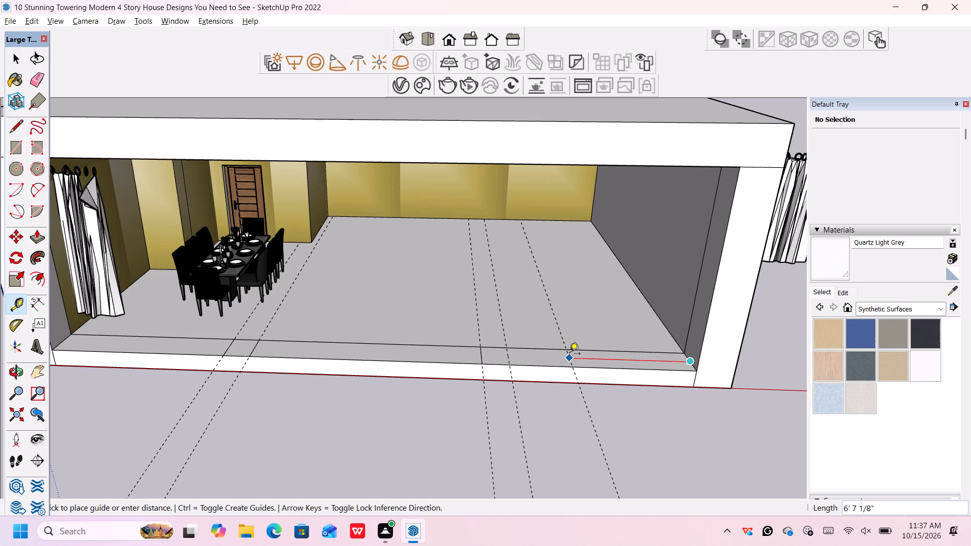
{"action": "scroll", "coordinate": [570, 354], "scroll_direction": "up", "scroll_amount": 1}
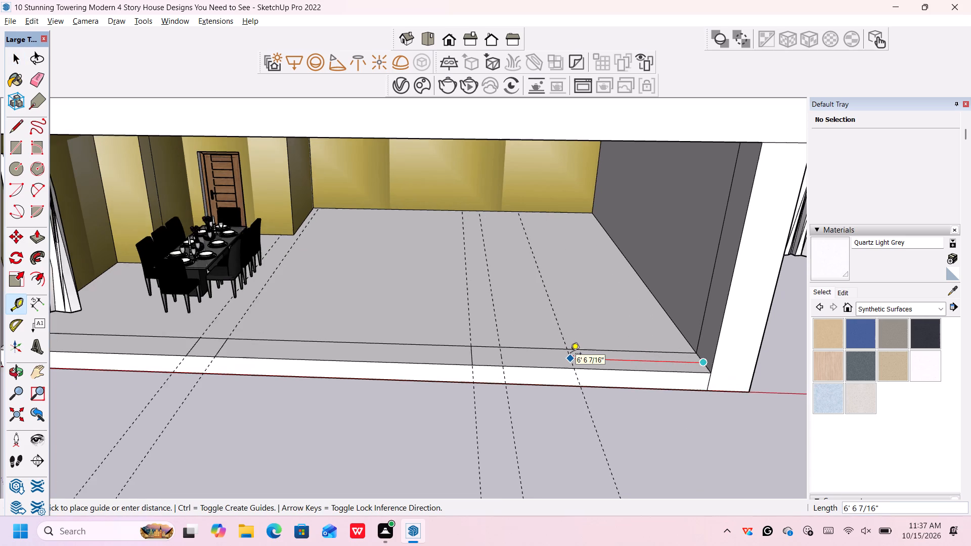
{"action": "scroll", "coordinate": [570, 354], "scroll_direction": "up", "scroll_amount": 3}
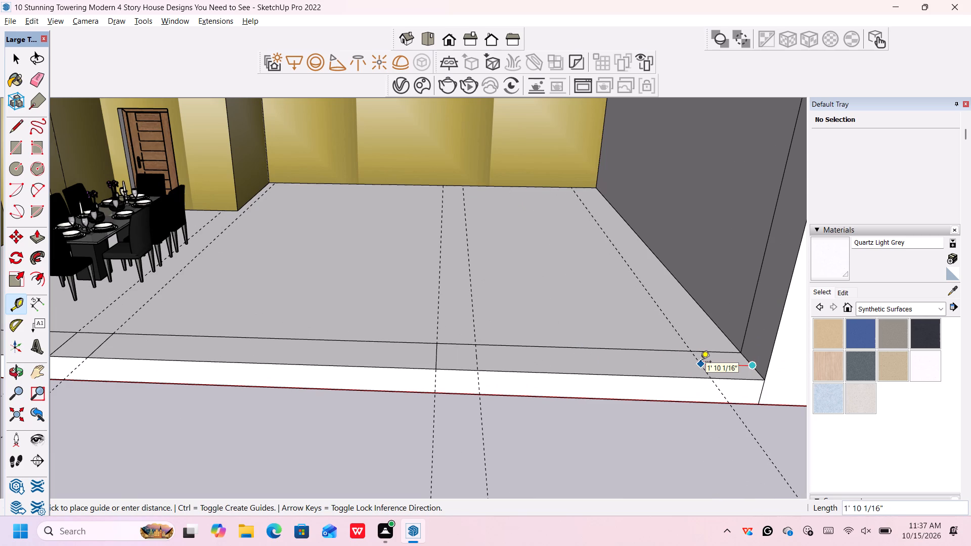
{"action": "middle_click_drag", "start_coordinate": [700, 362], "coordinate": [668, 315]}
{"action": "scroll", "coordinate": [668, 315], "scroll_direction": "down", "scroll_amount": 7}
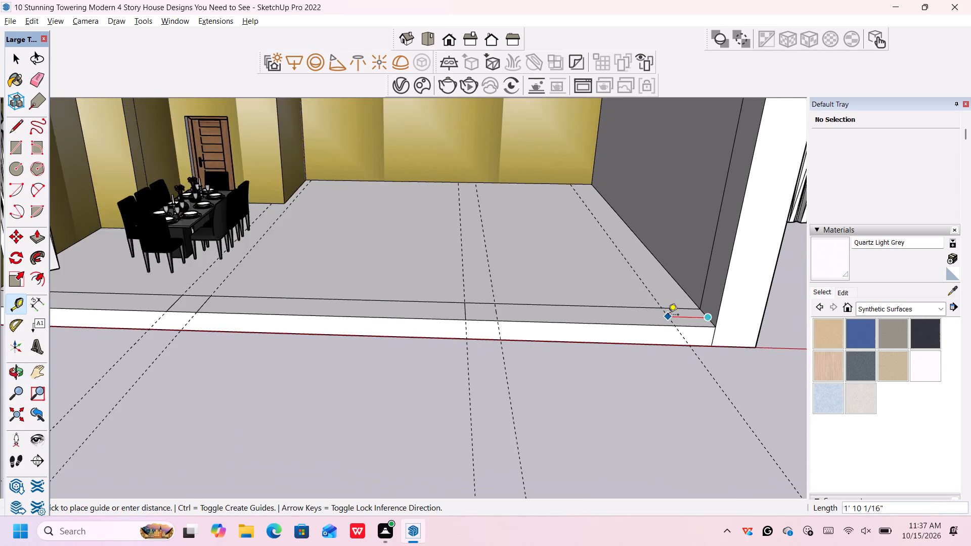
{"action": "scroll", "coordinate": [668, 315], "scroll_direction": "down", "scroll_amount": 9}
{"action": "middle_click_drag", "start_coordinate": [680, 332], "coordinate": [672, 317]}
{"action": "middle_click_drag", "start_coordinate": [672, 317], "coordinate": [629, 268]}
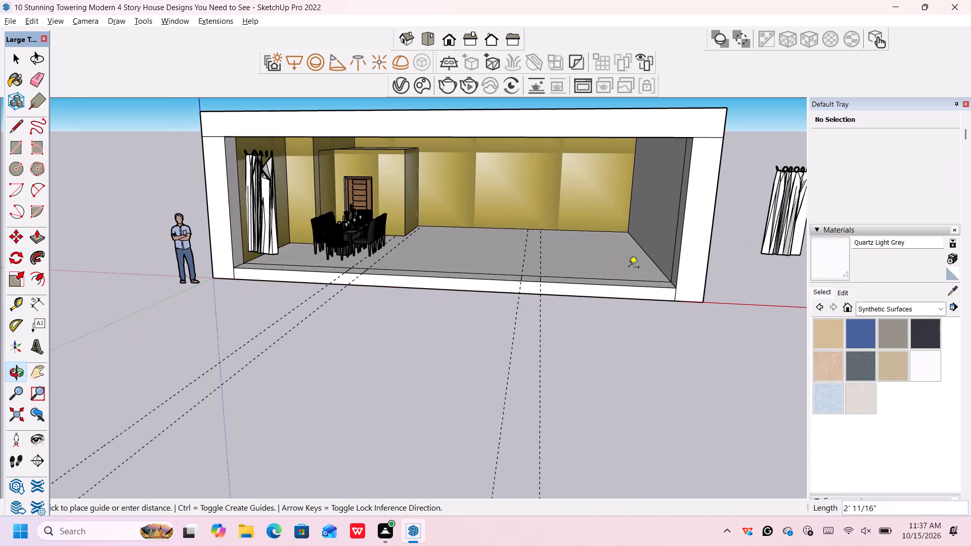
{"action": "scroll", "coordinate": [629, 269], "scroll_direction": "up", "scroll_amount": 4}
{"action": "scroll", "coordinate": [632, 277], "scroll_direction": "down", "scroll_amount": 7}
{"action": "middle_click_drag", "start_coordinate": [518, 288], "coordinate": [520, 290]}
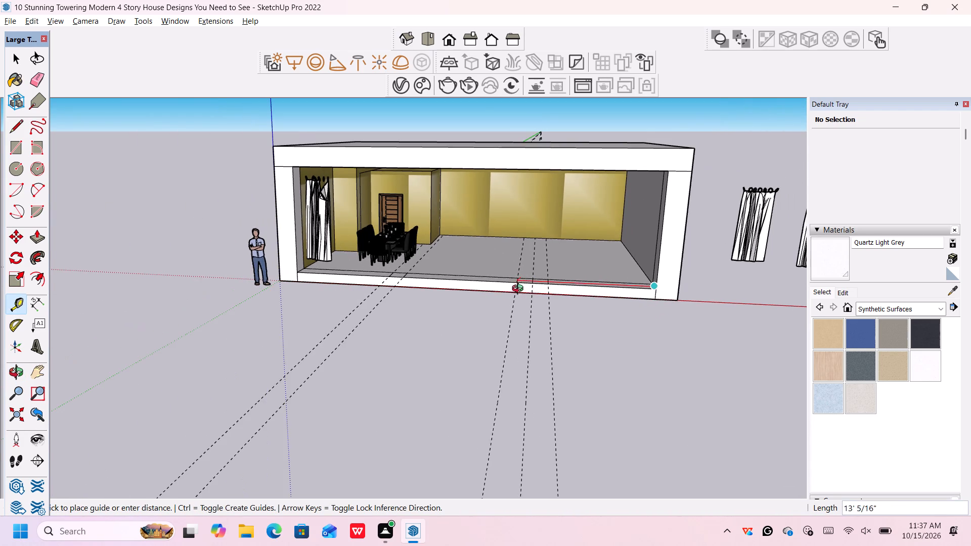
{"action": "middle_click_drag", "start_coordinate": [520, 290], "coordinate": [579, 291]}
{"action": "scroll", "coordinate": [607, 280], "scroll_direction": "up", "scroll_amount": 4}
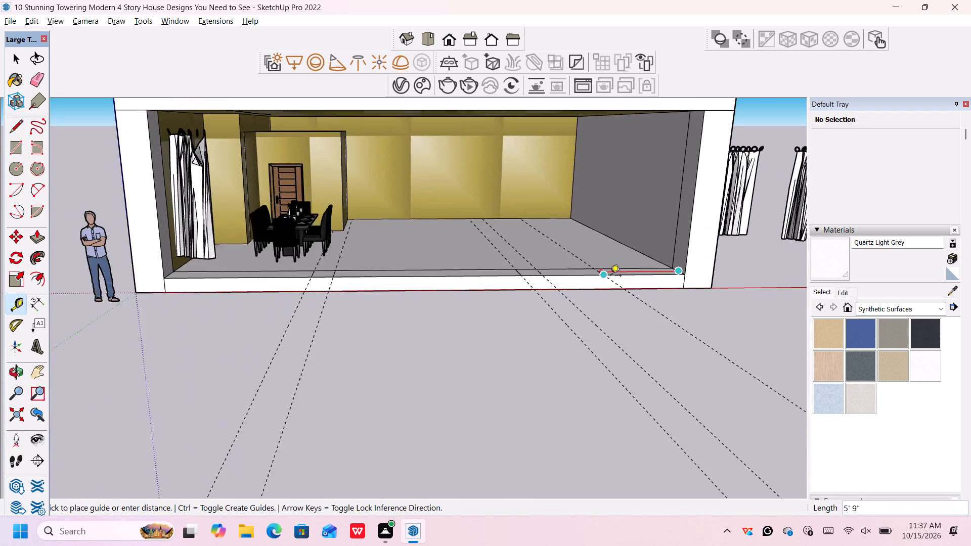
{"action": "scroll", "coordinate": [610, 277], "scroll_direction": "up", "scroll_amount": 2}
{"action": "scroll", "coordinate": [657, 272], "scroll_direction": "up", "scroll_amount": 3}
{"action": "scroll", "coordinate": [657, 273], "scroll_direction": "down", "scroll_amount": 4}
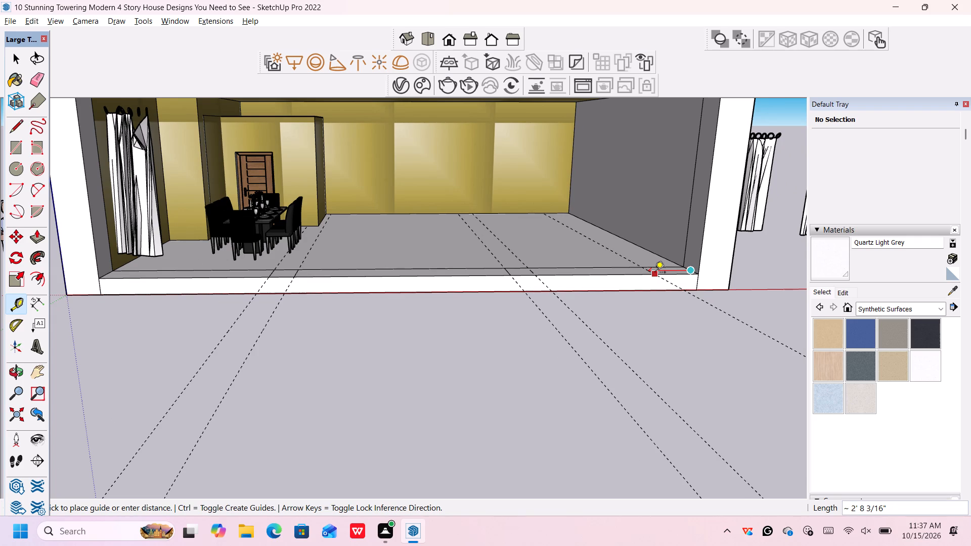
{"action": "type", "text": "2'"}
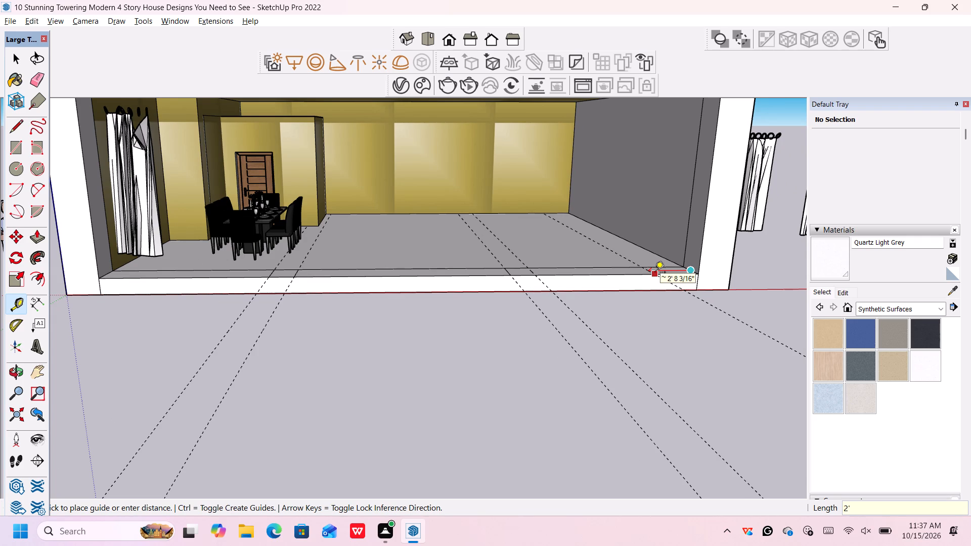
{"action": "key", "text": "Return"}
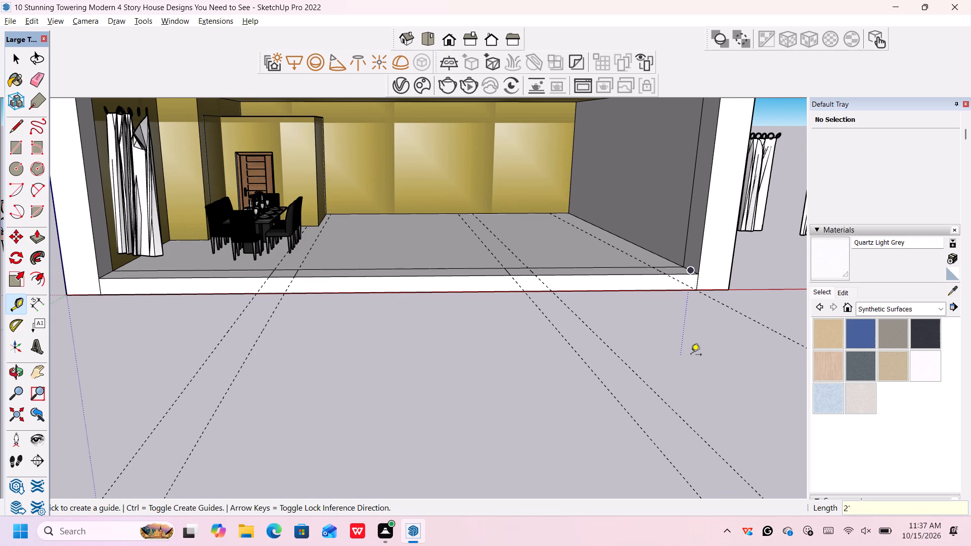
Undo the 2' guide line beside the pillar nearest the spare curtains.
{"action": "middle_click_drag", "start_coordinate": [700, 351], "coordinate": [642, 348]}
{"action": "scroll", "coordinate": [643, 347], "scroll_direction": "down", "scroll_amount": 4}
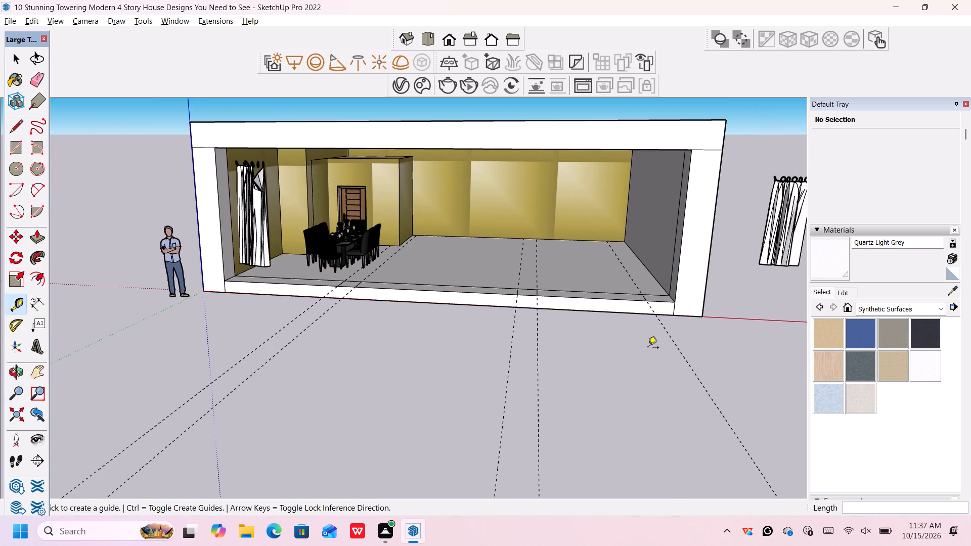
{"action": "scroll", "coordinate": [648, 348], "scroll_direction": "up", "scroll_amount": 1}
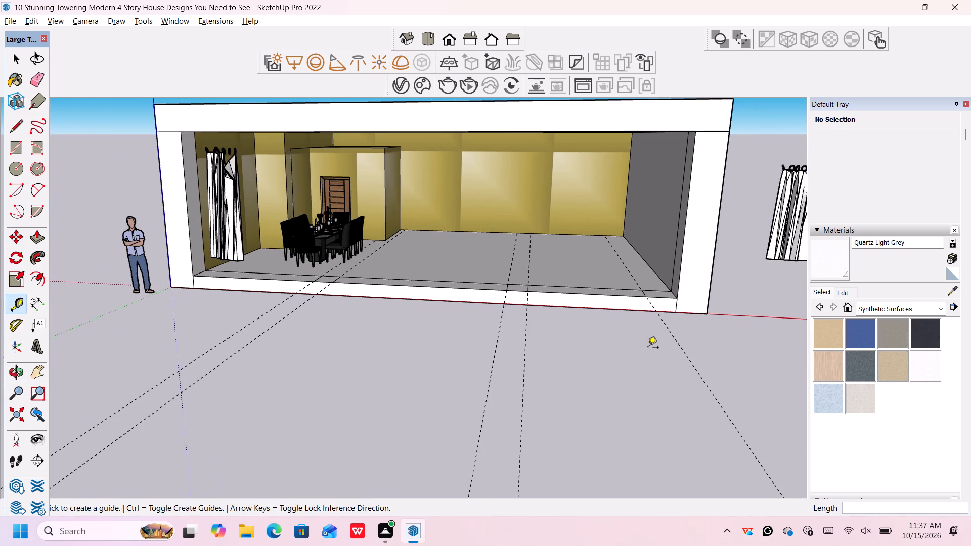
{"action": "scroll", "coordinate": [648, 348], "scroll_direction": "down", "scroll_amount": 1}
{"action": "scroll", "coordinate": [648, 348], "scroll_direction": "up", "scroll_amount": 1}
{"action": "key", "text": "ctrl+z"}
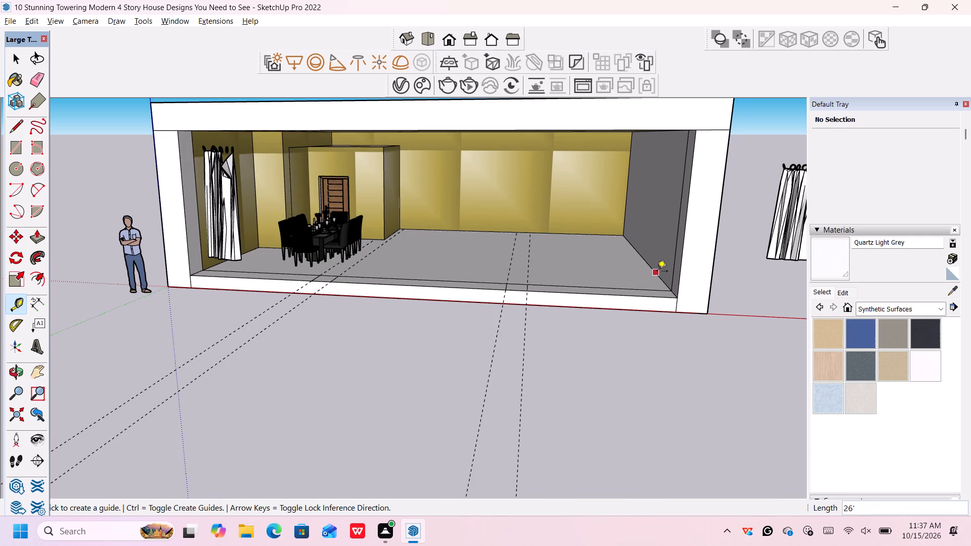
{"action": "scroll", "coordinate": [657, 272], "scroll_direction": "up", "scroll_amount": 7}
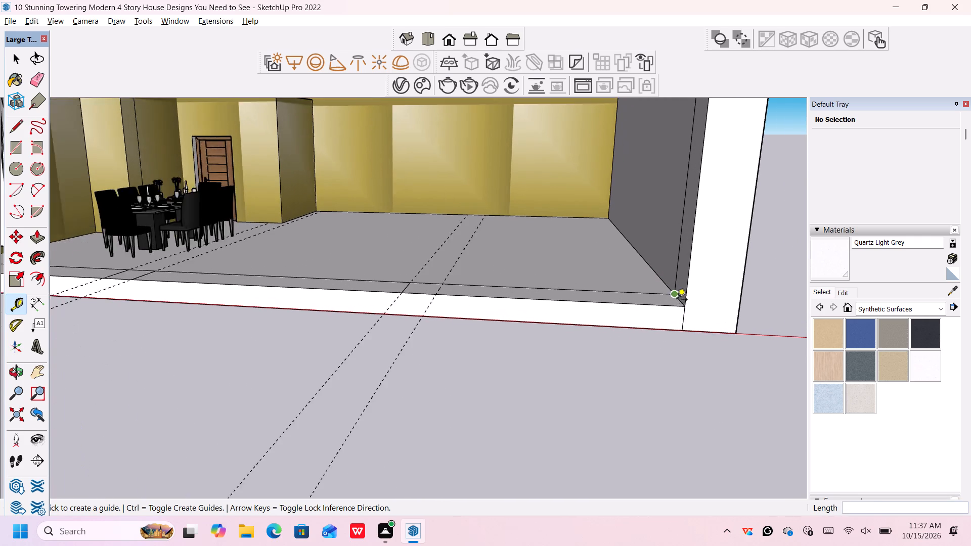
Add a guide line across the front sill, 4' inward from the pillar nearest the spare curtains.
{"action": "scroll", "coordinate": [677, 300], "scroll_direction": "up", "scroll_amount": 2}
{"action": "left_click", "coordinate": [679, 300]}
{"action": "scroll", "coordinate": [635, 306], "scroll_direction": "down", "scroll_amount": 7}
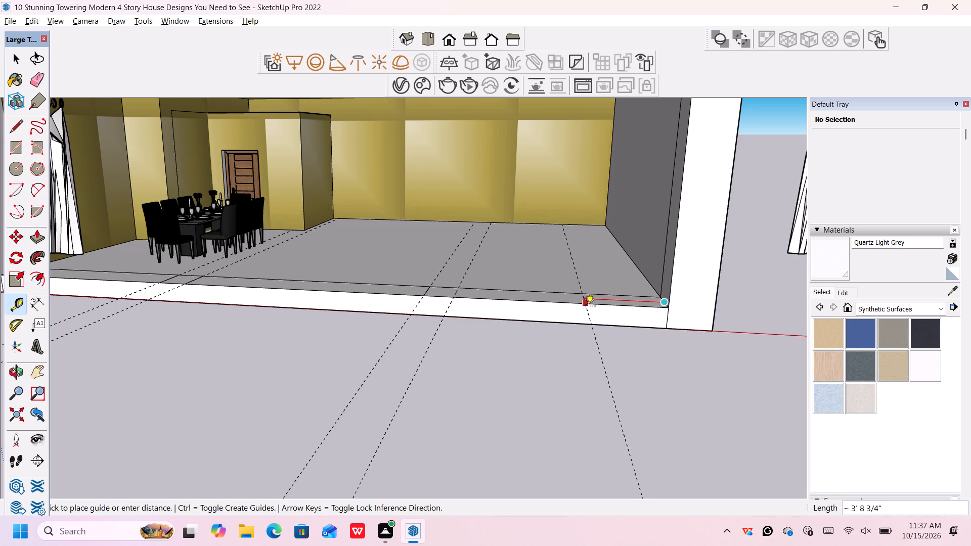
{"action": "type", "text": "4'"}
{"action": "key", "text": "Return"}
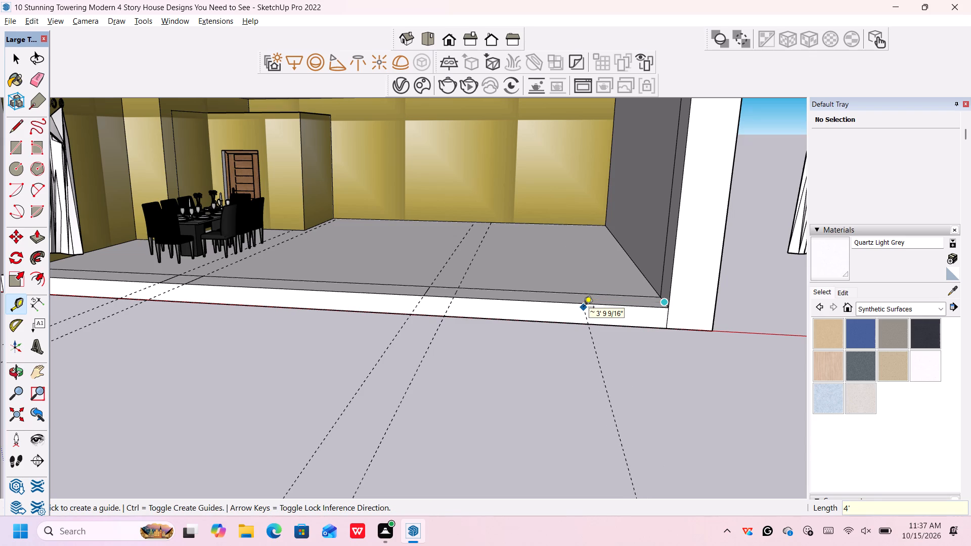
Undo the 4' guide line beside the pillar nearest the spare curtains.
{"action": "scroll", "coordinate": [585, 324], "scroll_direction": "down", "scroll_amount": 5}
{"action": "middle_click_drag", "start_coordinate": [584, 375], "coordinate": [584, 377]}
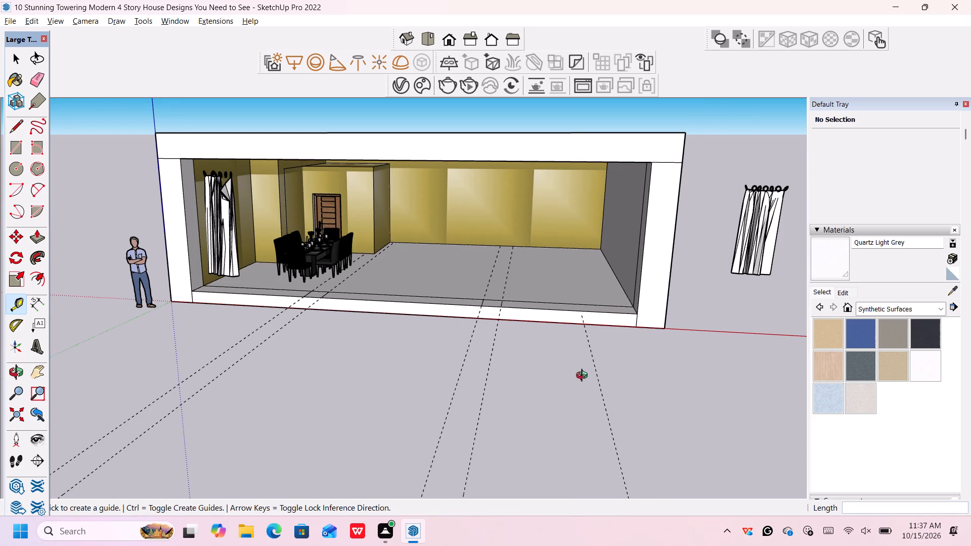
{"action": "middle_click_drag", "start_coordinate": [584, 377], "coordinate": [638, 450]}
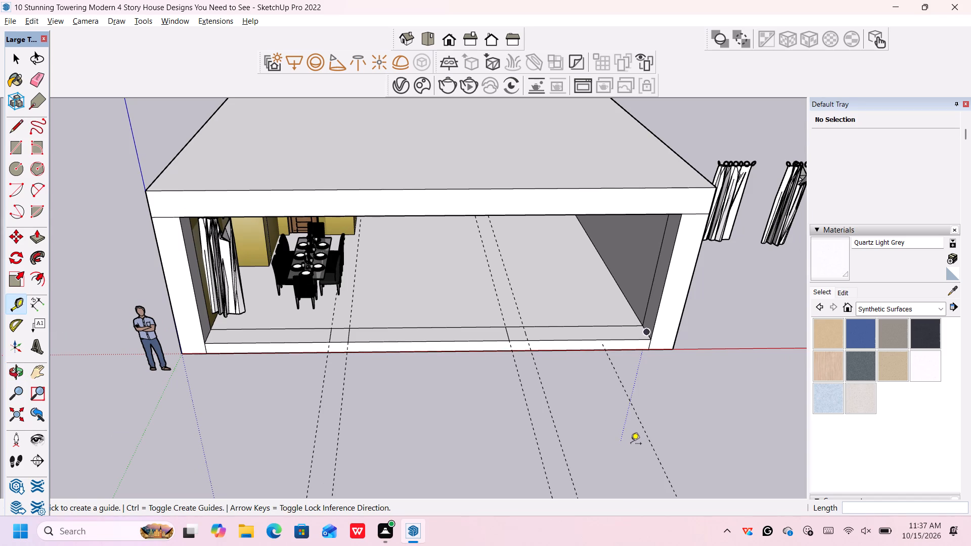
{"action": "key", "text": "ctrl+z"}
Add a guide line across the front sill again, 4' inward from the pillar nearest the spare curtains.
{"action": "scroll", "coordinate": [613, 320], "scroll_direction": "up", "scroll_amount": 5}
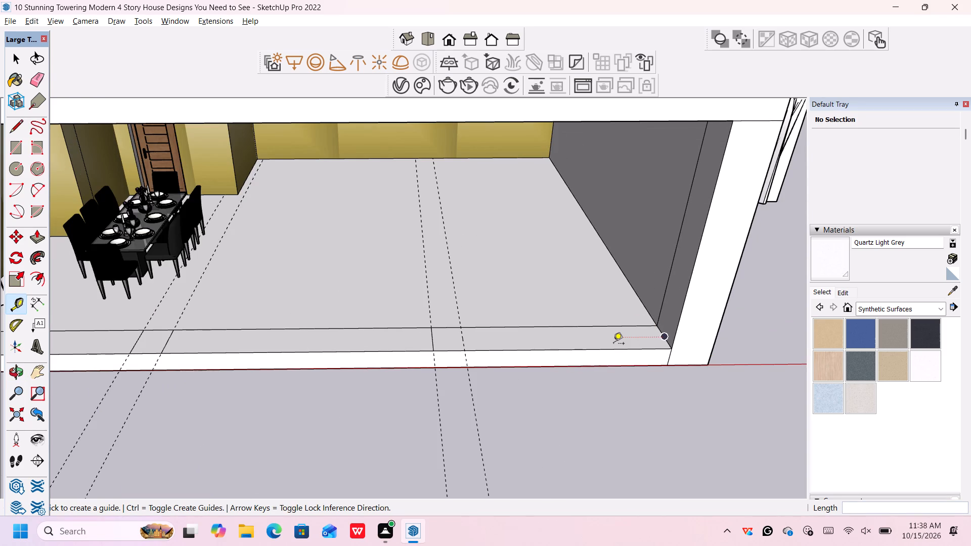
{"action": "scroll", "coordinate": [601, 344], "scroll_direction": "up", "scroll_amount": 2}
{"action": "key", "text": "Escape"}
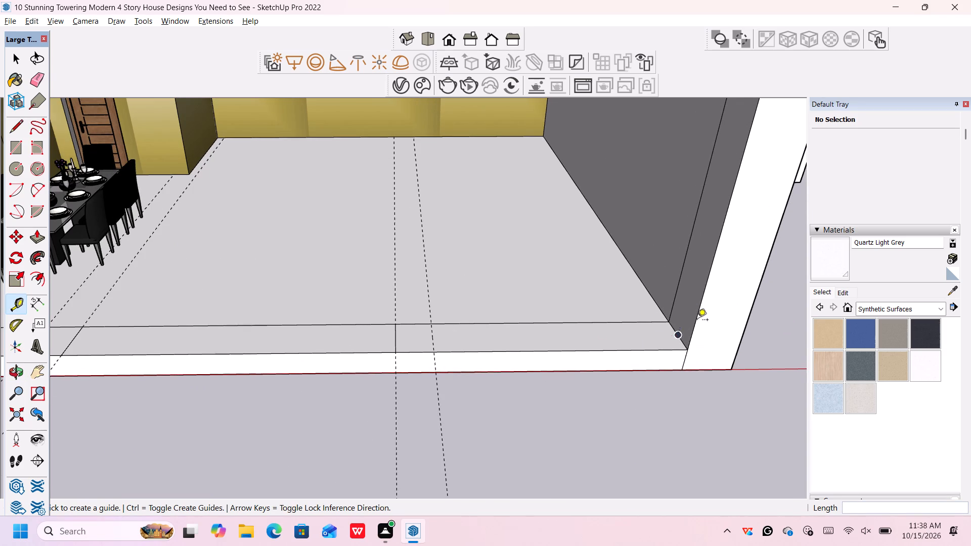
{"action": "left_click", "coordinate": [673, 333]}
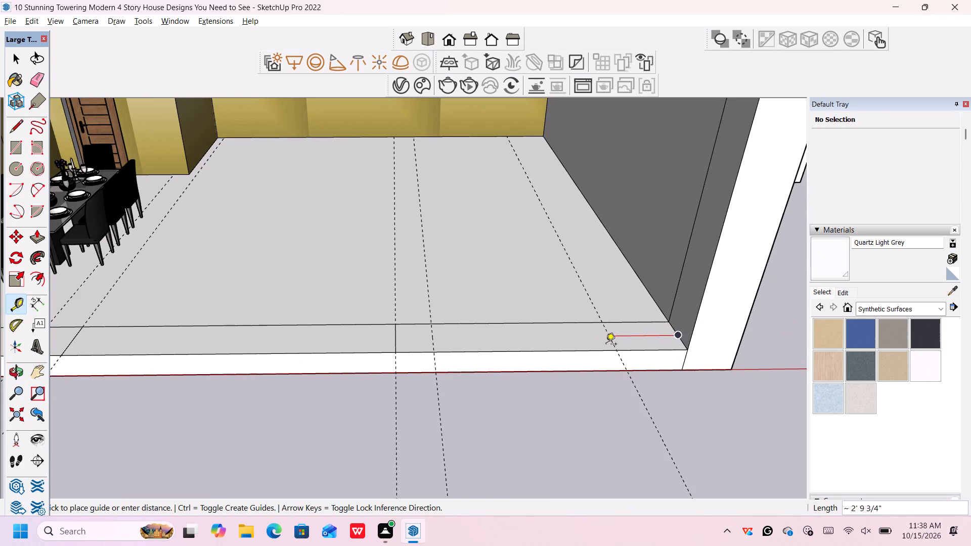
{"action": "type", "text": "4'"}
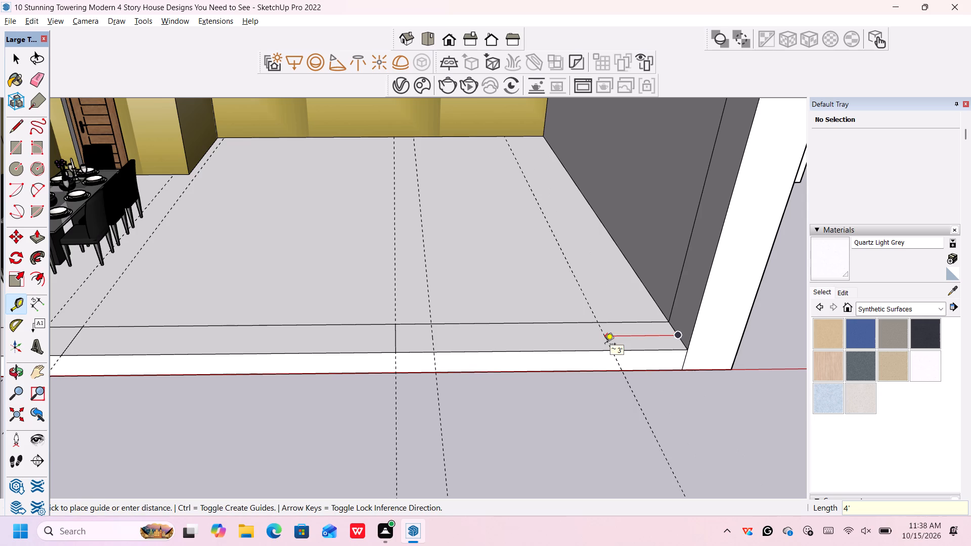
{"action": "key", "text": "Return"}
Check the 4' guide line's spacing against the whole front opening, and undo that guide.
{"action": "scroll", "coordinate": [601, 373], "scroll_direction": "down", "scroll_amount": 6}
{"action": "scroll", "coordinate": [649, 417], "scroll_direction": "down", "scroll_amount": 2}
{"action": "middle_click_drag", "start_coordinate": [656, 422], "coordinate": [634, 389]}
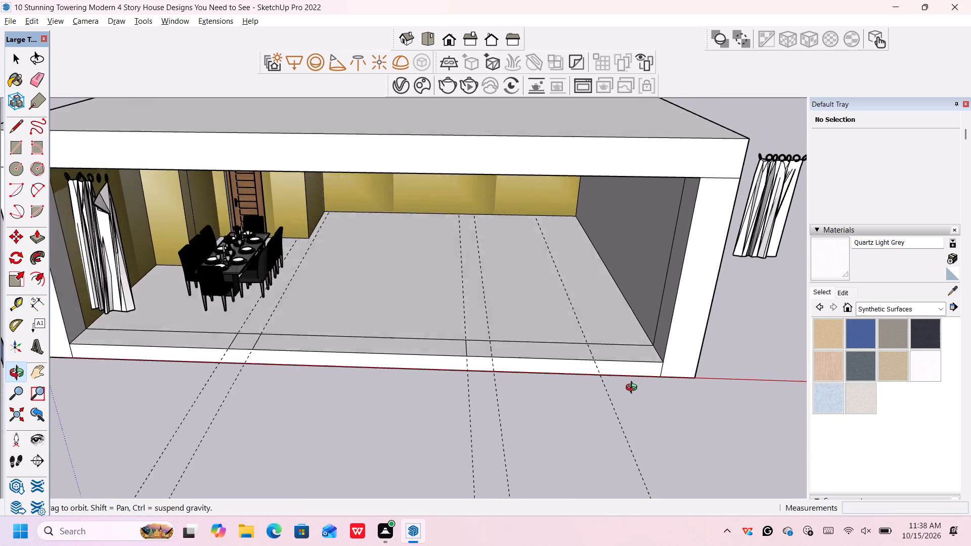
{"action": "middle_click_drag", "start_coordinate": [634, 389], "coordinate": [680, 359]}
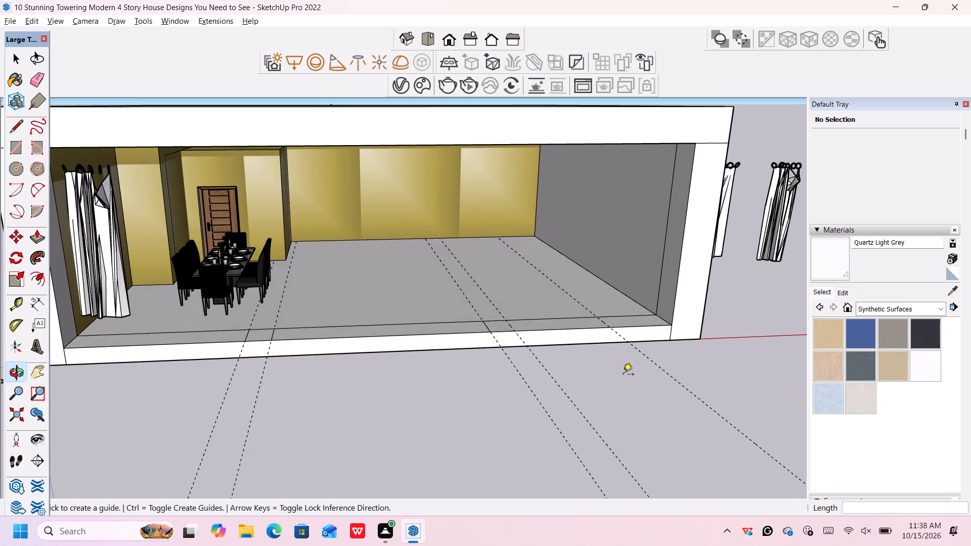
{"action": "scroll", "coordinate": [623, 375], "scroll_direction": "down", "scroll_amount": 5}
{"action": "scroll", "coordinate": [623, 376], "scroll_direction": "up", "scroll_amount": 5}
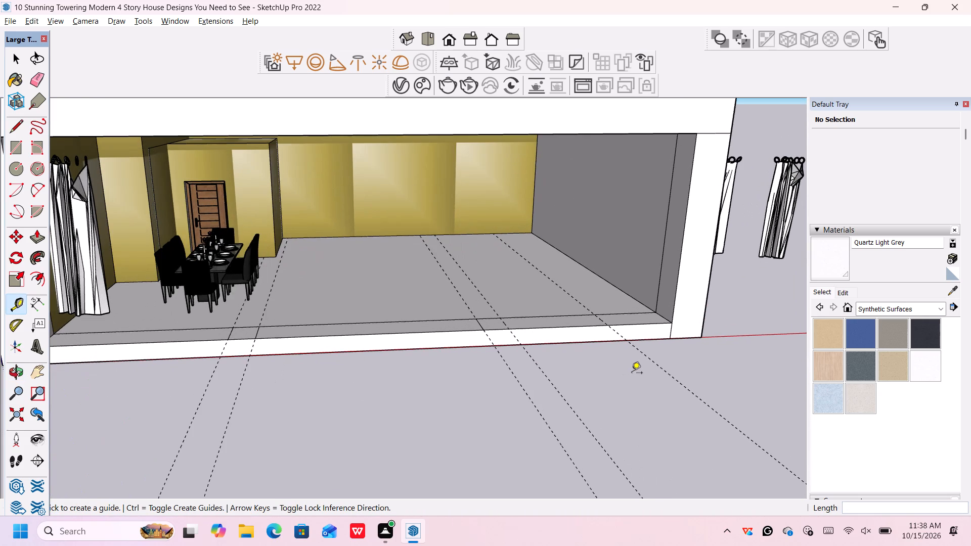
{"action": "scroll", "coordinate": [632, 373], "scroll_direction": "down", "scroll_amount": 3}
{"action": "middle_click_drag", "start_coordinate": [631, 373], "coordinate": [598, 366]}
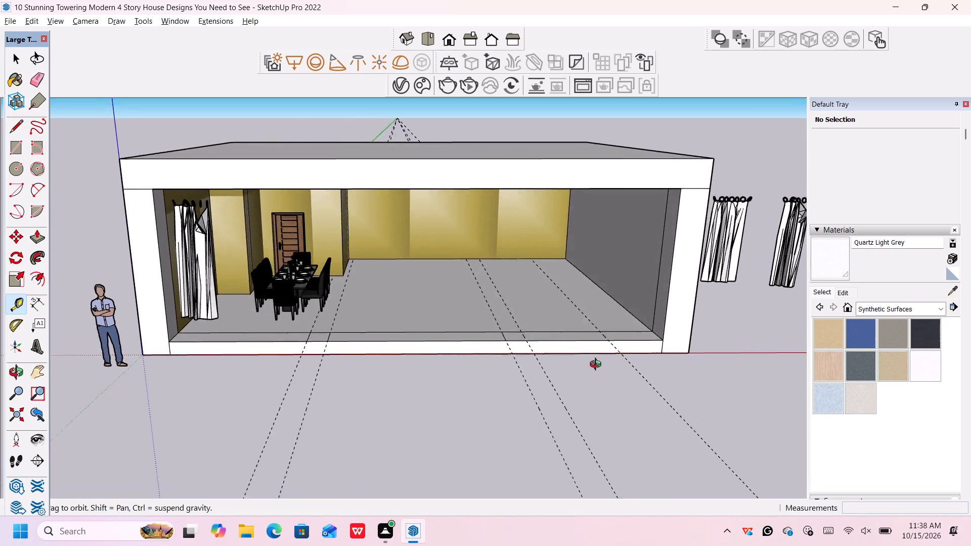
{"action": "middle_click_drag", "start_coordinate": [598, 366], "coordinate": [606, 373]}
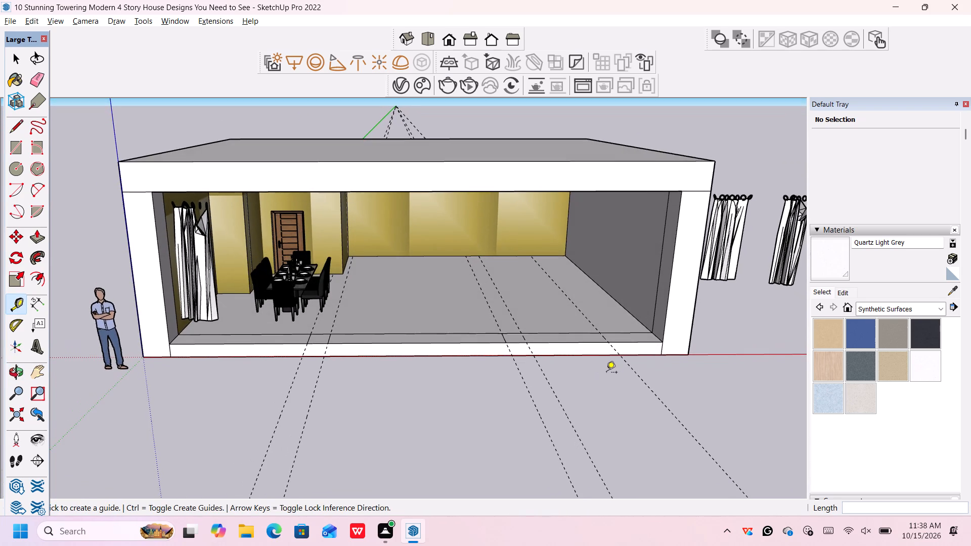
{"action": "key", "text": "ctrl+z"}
Add a guide line across the front sill, 5' inward from the pillar nearest the spare curtains.
{"action": "scroll", "coordinate": [631, 335], "scroll_direction": "up", "scroll_amount": 6}
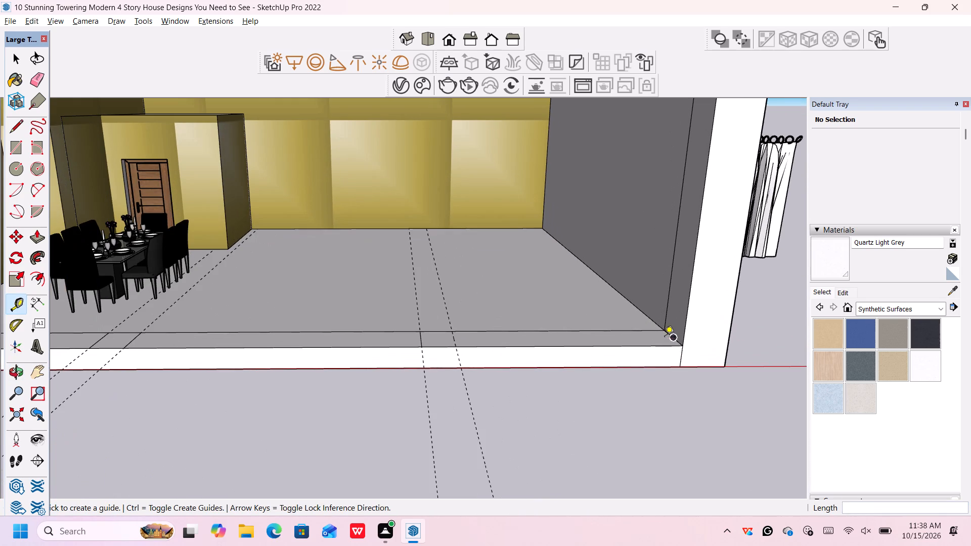
{"action": "scroll", "coordinate": [669, 338], "scroll_direction": "up", "scroll_amount": 5}
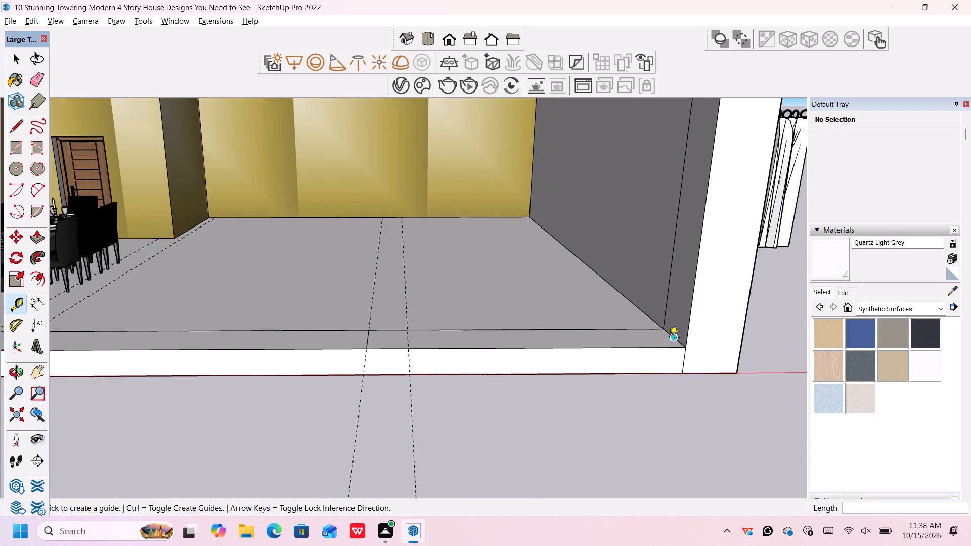
{"action": "scroll", "coordinate": [669, 338], "scroll_direction": "up", "scroll_amount": 2}
{"action": "left_click", "coordinate": [668, 335]}
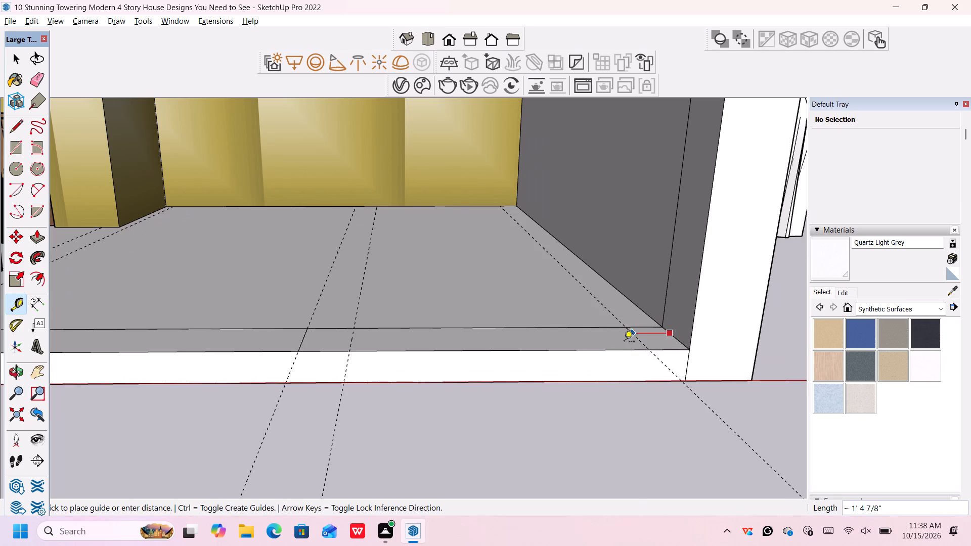
{"action": "type", "text": "5'"}
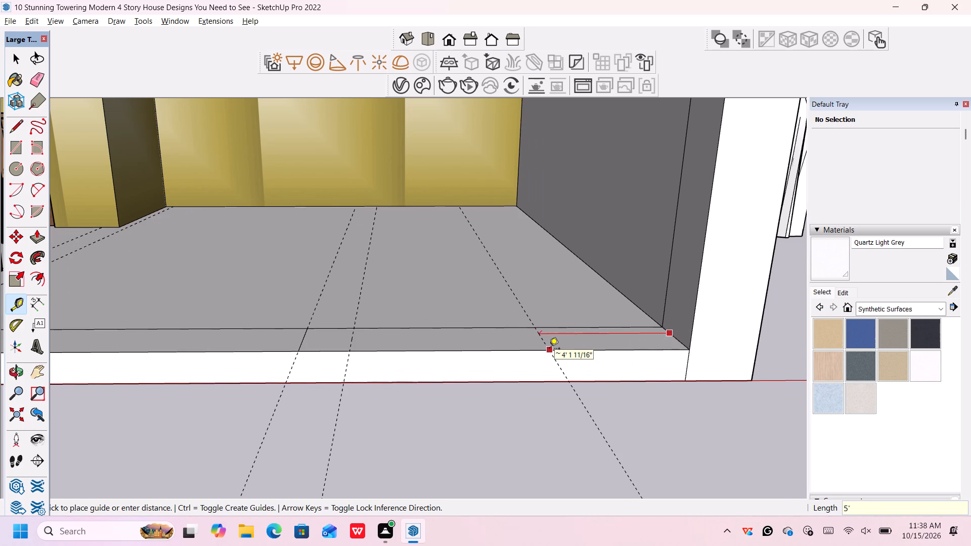
{"action": "key", "text": "Return"}
{"action": "scroll", "coordinate": [553, 357], "scroll_direction": "down", "scroll_amount": 12}
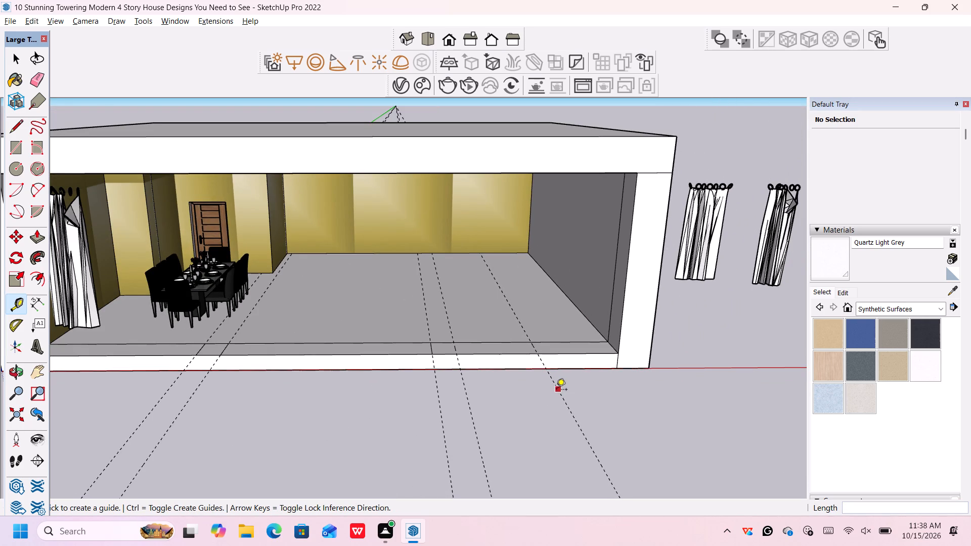
{"action": "key", "text": "space"}
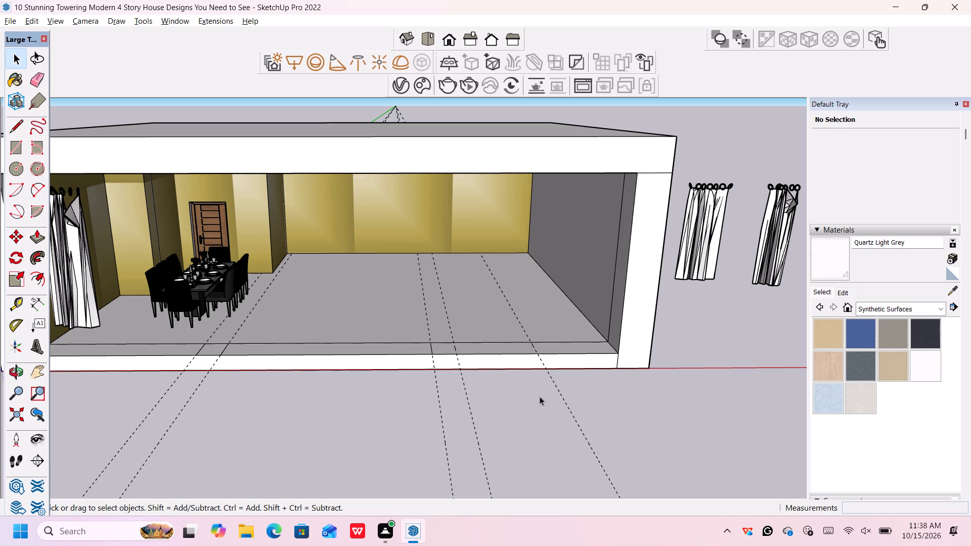
Draw a 2' line across the front sill along the 5' guide near the spare-curtain pillar.
{"action": "key", "text": "l"}
{"action": "scroll", "coordinate": [536, 341], "scroll_direction": "up", "scroll_amount": 4}
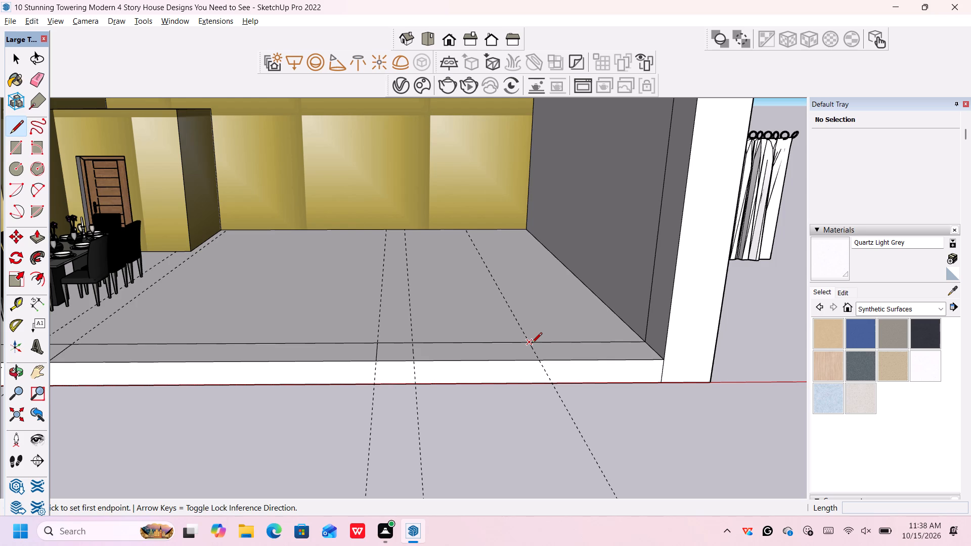
{"action": "left_click", "coordinate": [532, 344]}
{"action": "left_click", "coordinate": [536, 360]}
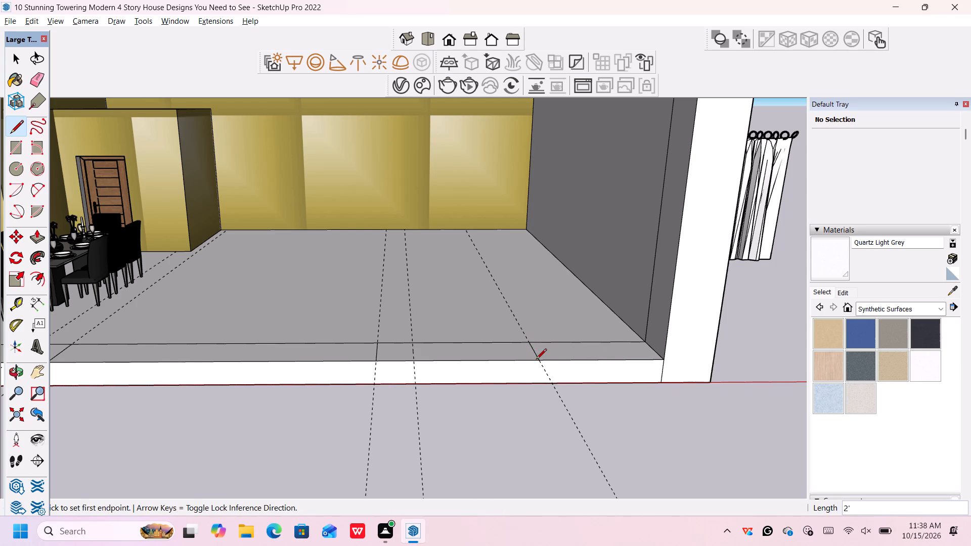
{"action": "key", "text": "space"}
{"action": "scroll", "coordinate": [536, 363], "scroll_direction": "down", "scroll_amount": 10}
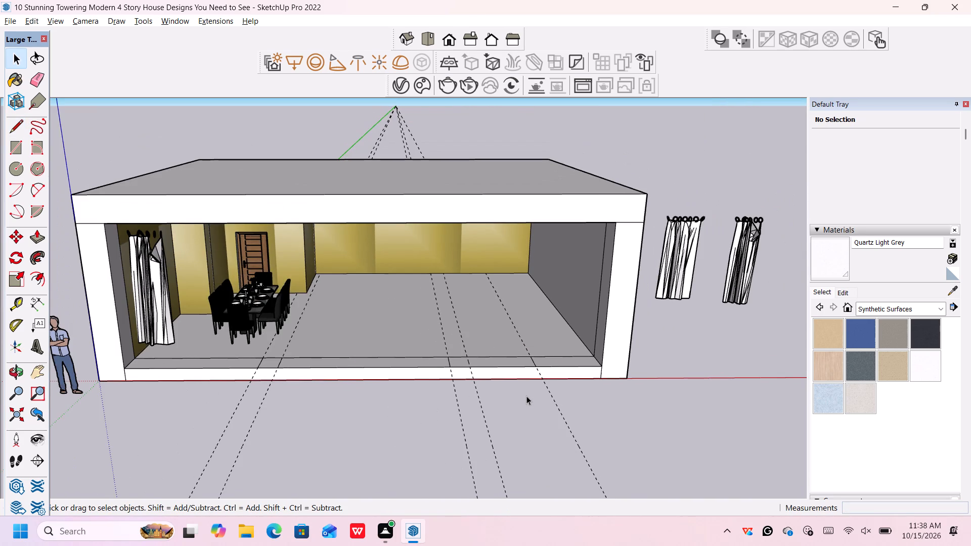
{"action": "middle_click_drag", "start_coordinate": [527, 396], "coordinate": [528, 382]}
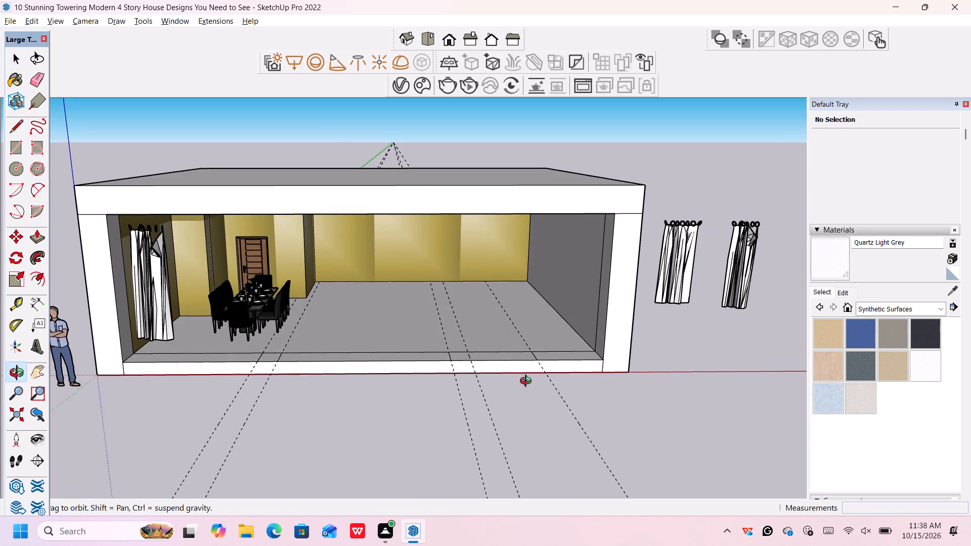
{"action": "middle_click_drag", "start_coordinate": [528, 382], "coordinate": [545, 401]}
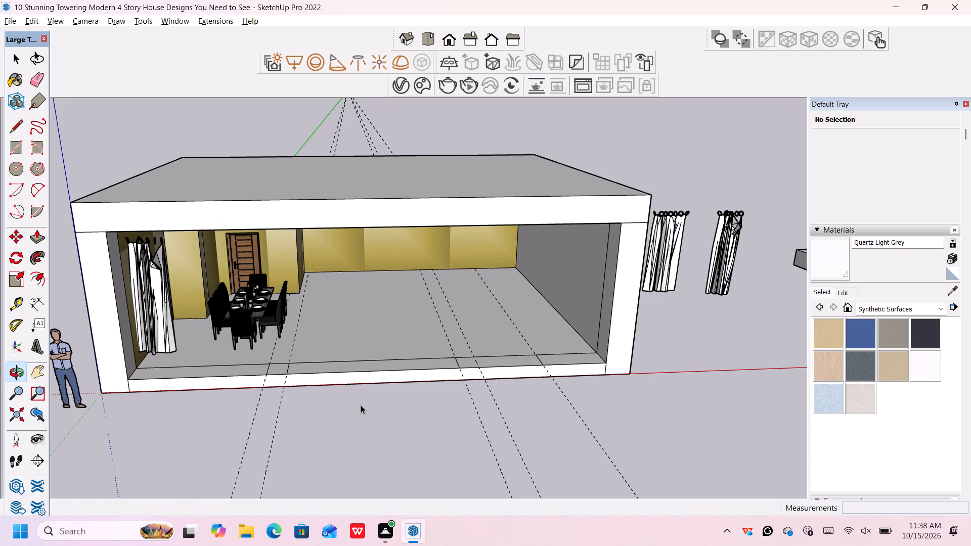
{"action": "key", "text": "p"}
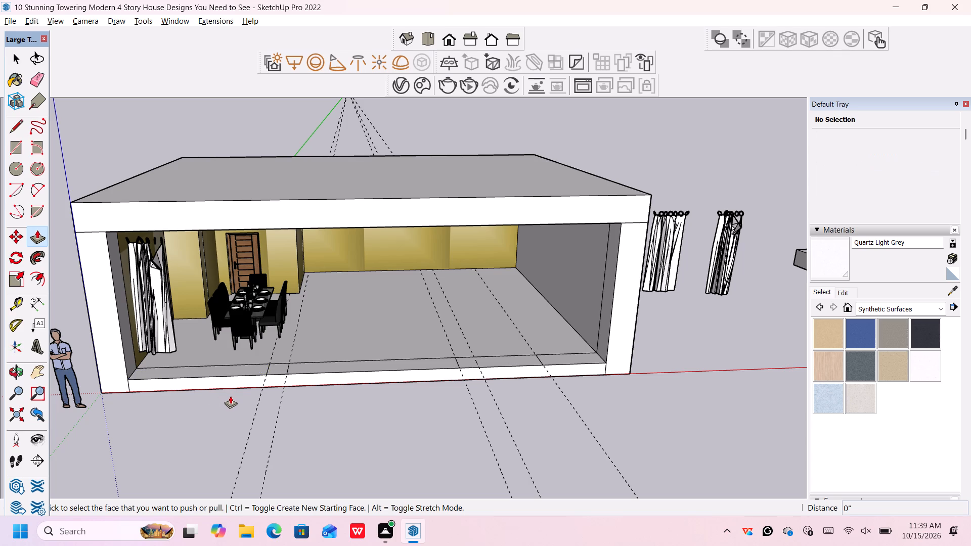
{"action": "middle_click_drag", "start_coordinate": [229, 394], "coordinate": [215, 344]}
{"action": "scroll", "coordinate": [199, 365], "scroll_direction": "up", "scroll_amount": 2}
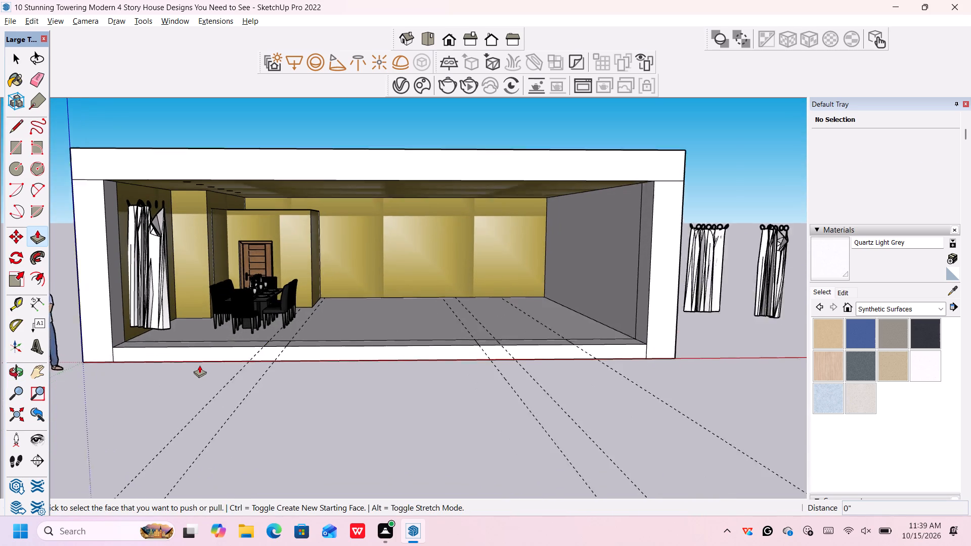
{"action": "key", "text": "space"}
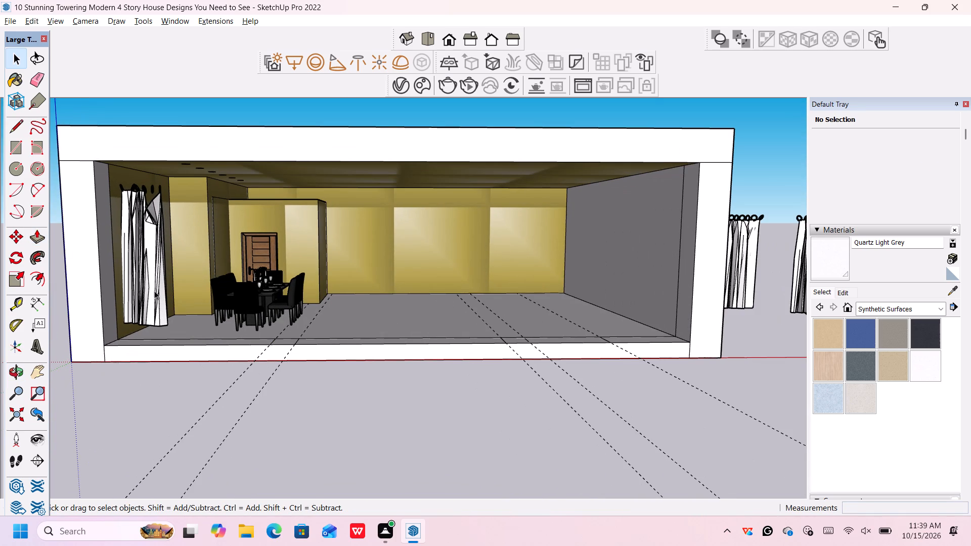
Move the curtain hanging inside the room beside the dining table straight down about 9 5/16", and deselect it.
{"action": "left_click", "coordinate": [127, 193]}
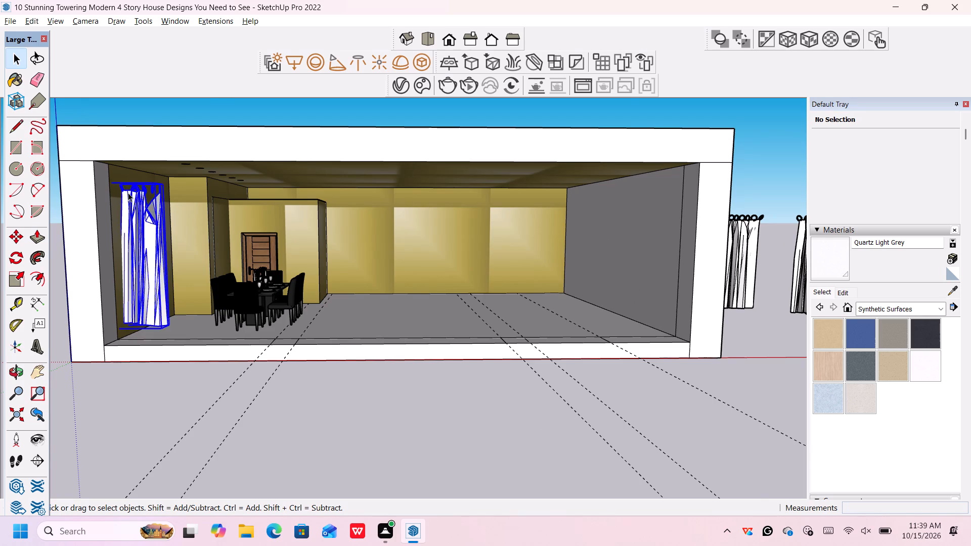
{"action": "scroll", "coordinate": [128, 193], "scroll_direction": "up", "scroll_amount": 13}
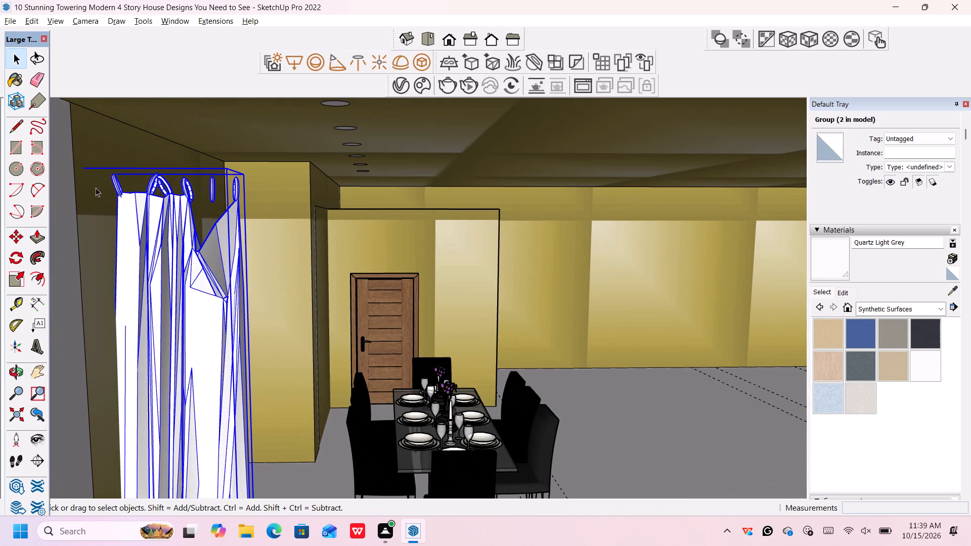
{"action": "key", "text": "m"}
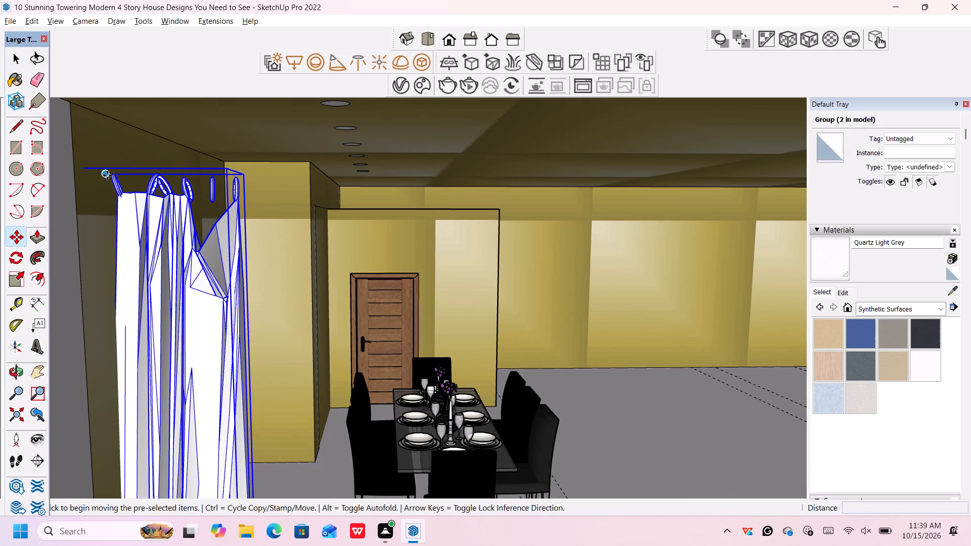
{"action": "left_click", "coordinate": [106, 174]}
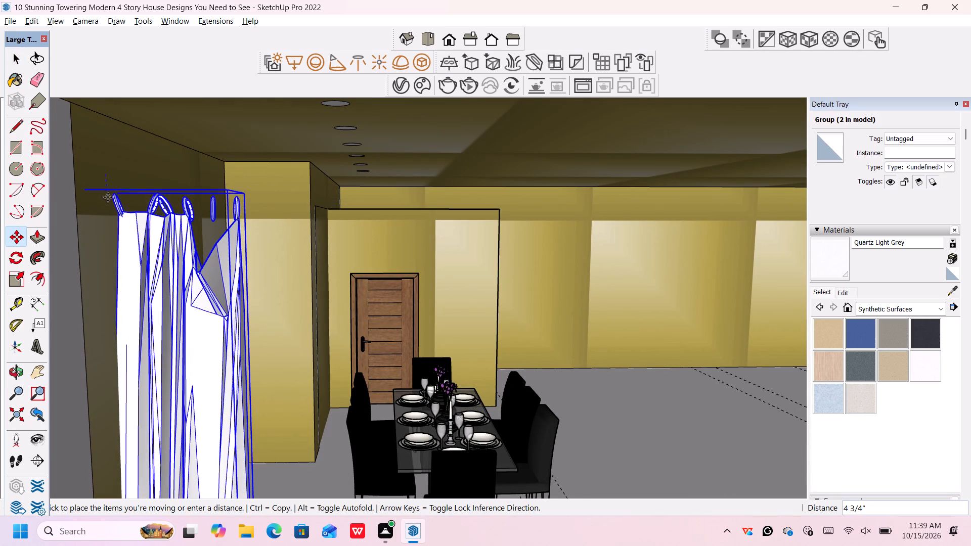
{"action": "scroll", "coordinate": [110, 210], "scroll_direction": "down", "scroll_amount": 11}
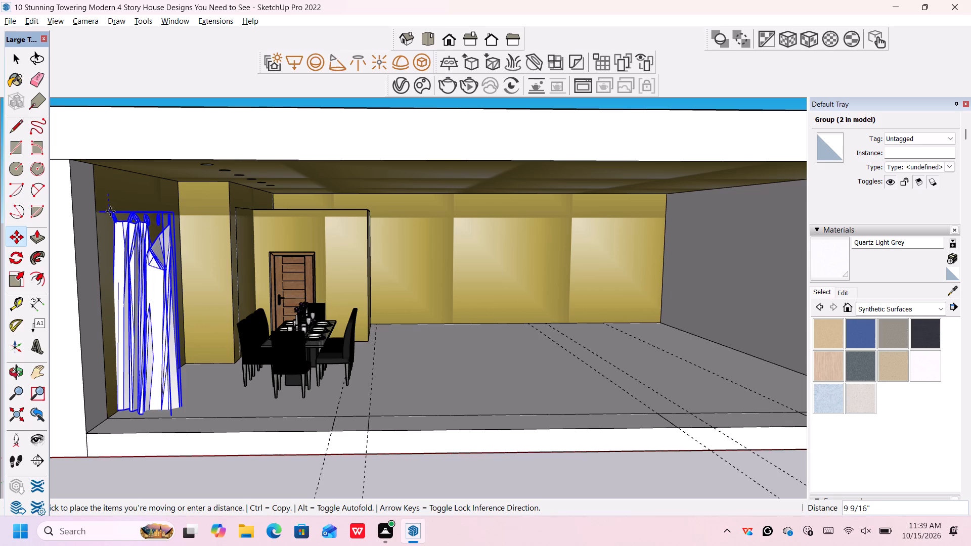
{"action": "left_click", "coordinate": [110, 211]}
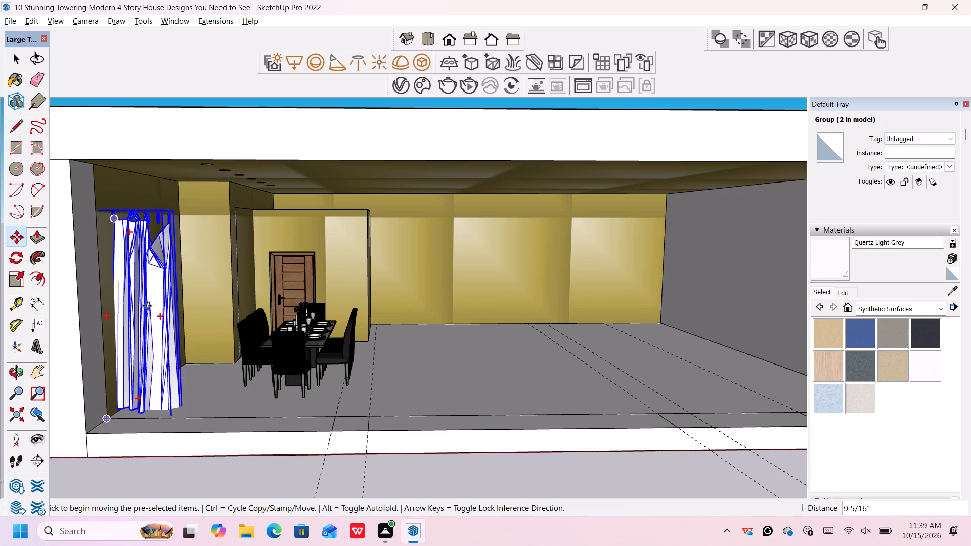
{"action": "scroll", "coordinate": [158, 344], "scroll_direction": "down", "scroll_amount": 8}
{"action": "key", "text": "space"}
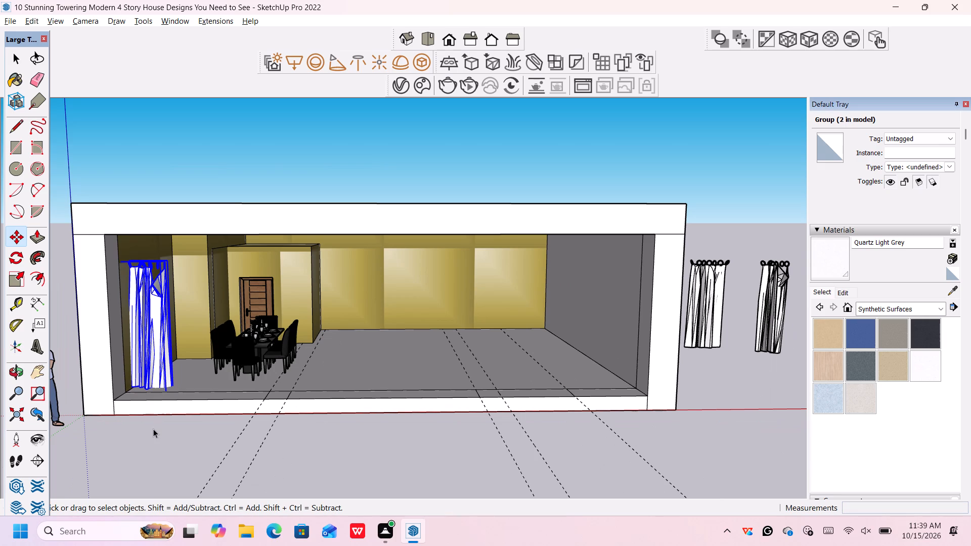
{"action": "scroll", "coordinate": [162, 424], "scroll_direction": "up", "scroll_amount": 3}
{"action": "left_click", "coordinate": [185, 430]}
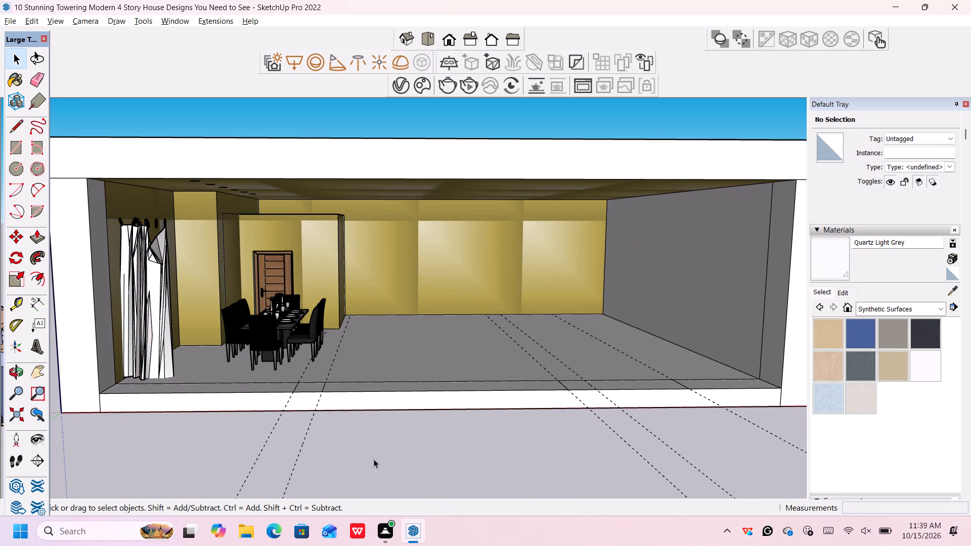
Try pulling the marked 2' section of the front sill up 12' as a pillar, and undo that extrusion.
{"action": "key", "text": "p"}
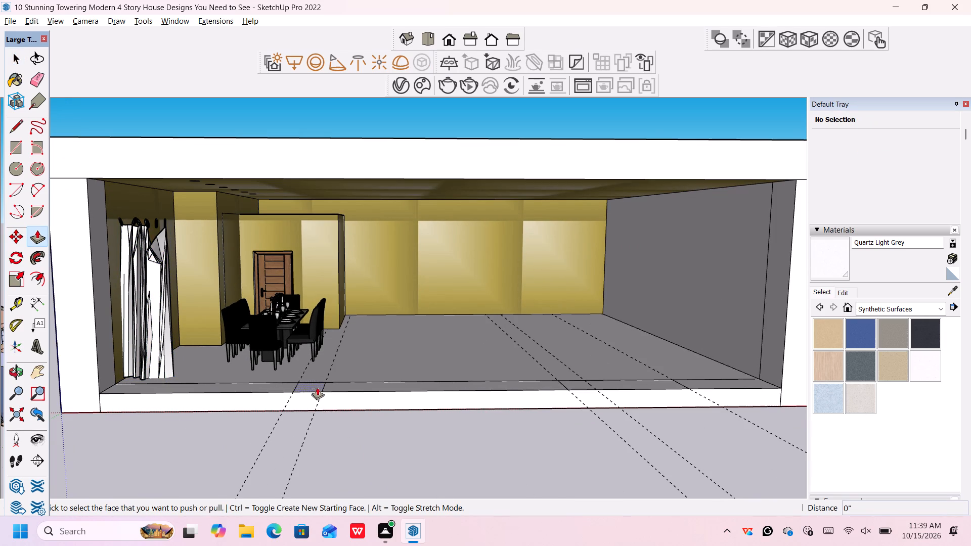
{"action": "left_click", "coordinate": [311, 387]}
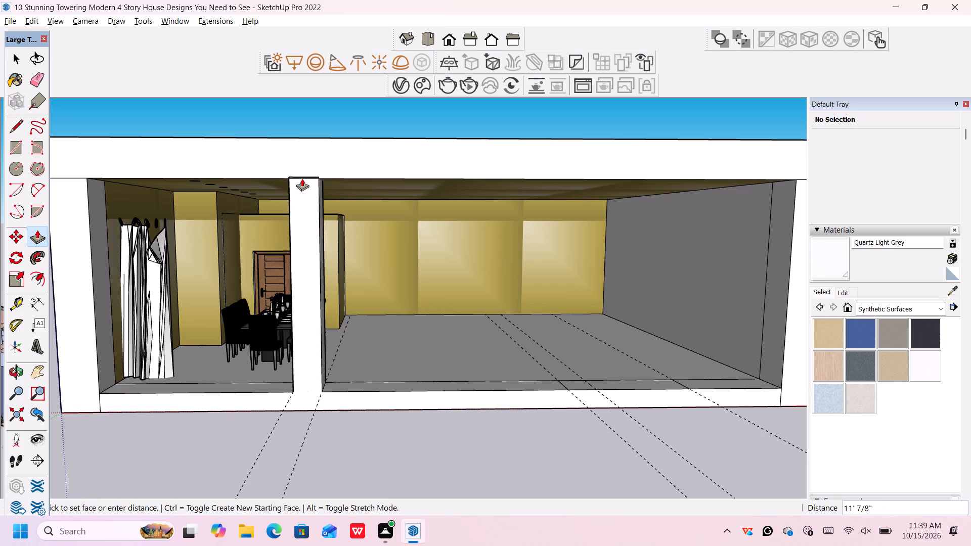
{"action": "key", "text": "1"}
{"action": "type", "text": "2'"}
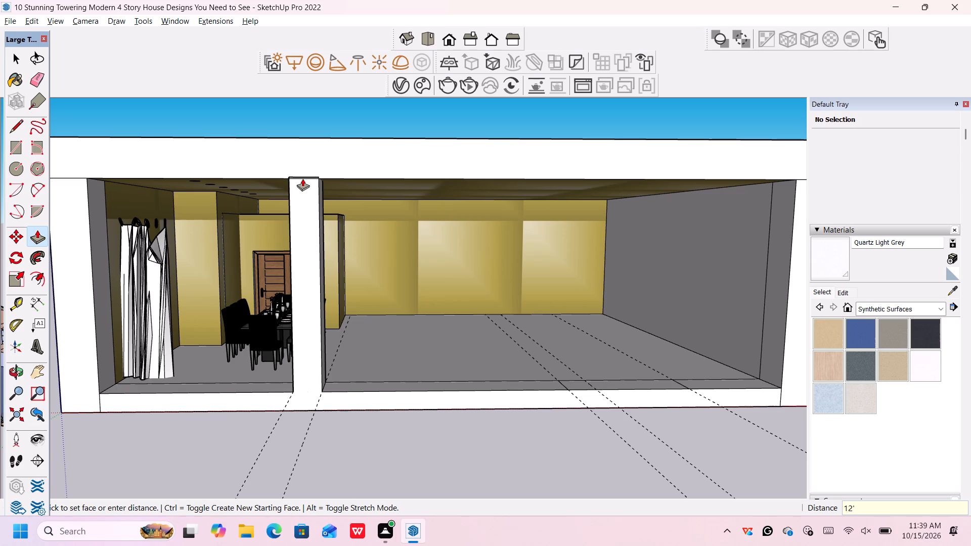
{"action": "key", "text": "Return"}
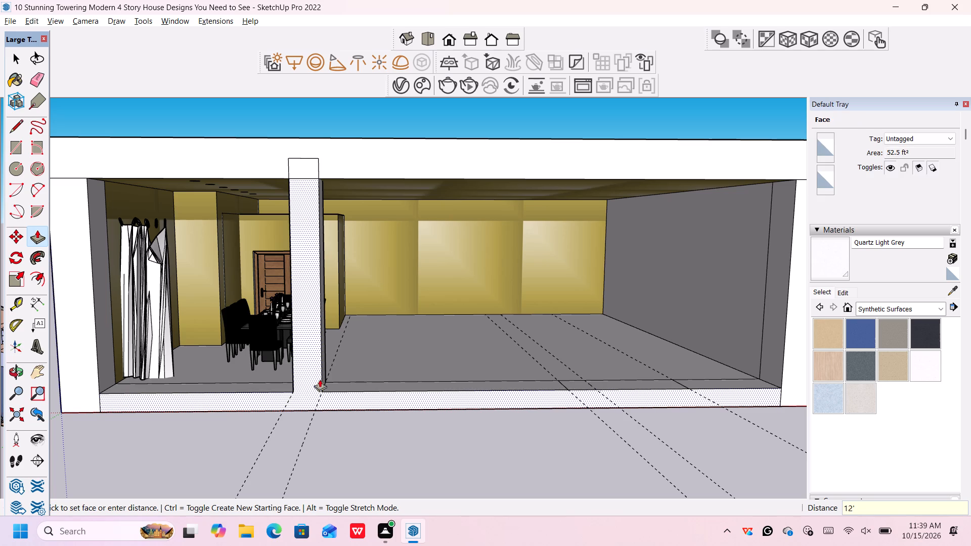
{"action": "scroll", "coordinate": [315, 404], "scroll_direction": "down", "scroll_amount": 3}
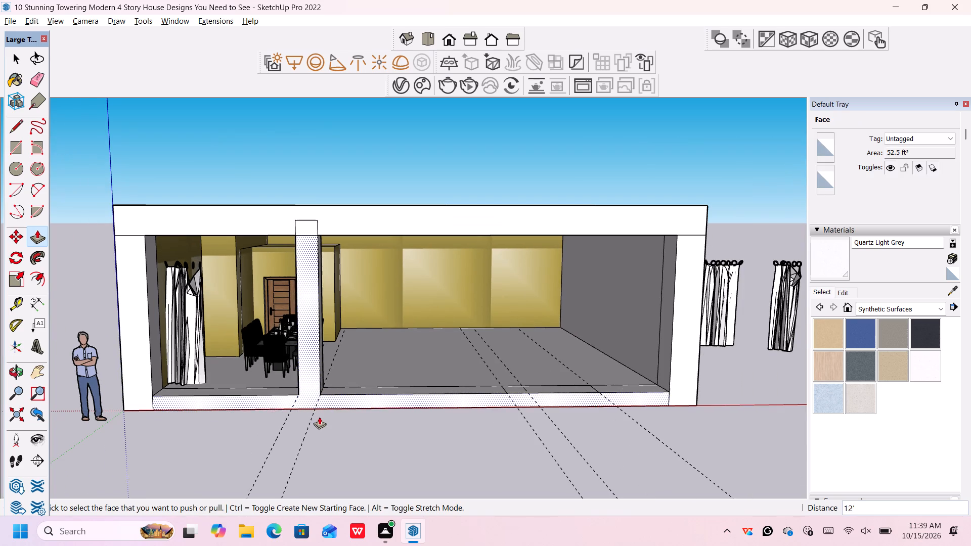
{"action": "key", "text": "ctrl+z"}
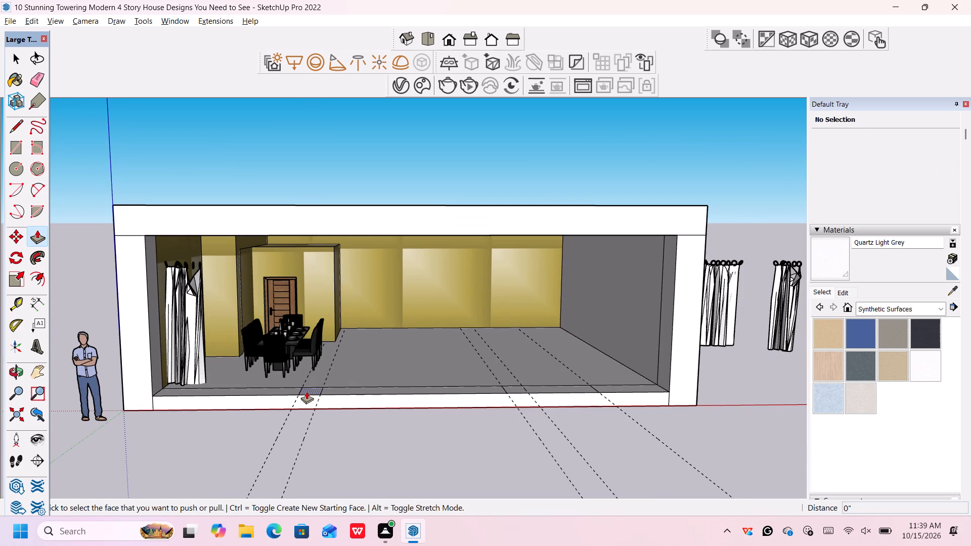
Push/Pull the marked 2' section of the front sill up 11' to form a pillar dividing the opening.
{"action": "left_click", "coordinate": [306, 391]}
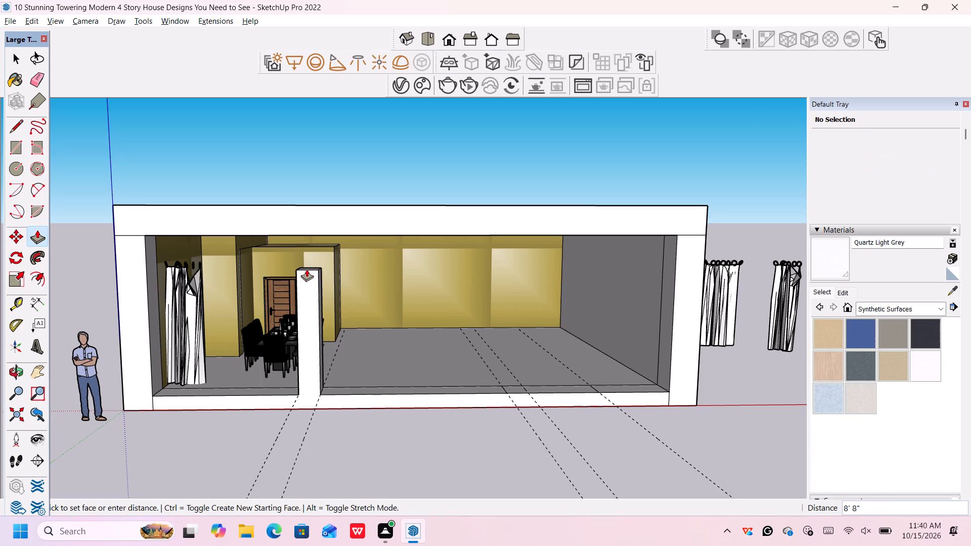
{"action": "type", "text": "11'"}
{"action": "key", "text": "Return"}
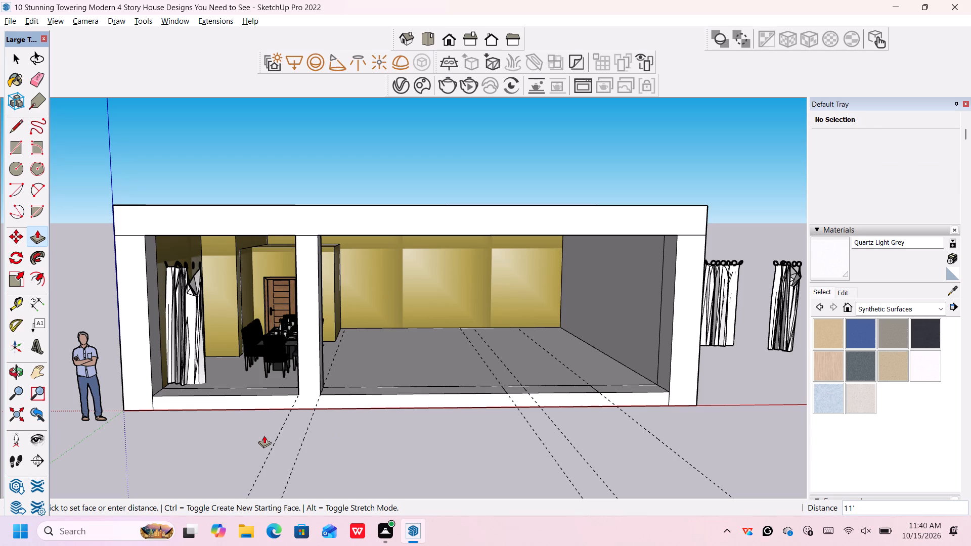
Add a guide line across the ceiling, 2' inward from its front edge, at the inner edge of the side wall.
{"action": "scroll", "coordinate": [260, 402], "scroll_direction": "up", "scroll_amount": 2}
{"action": "middle_click_drag", "start_coordinate": [259, 427], "coordinate": [259, 422]}
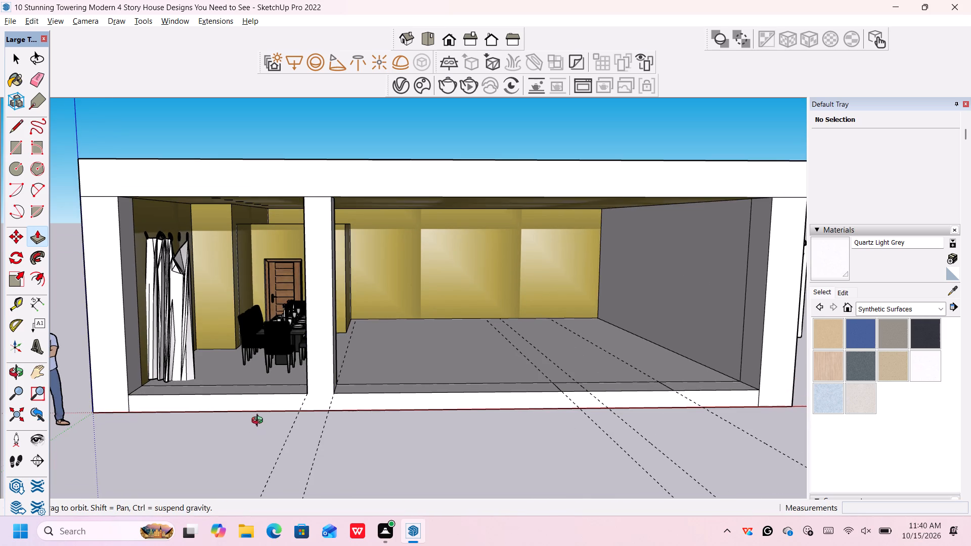
{"action": "middle_click_drag", "start_coordinate": [259, 422], "coordinate": [257, 367]}
{"action": "scroll", "coordinate": [244, 195], "scroll_direction": "up", "scroll_amount": 3}
{"action": "scroll", "coordinate": [246, 241], "scroll_direction": "down", "scroll_amount": 2}
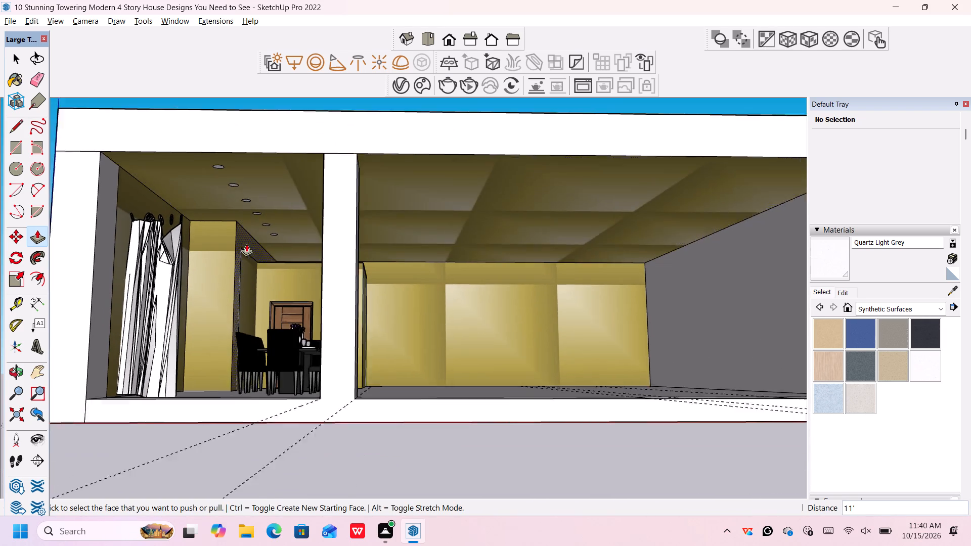
{"action": "scroll", "coordinate": [246, 244], "scroll_direction": "down", "scroll_amount": 1}
{"action": "middle_click_drag", "start_coordinate": [255, 381], "coordinate": [241, 347]}
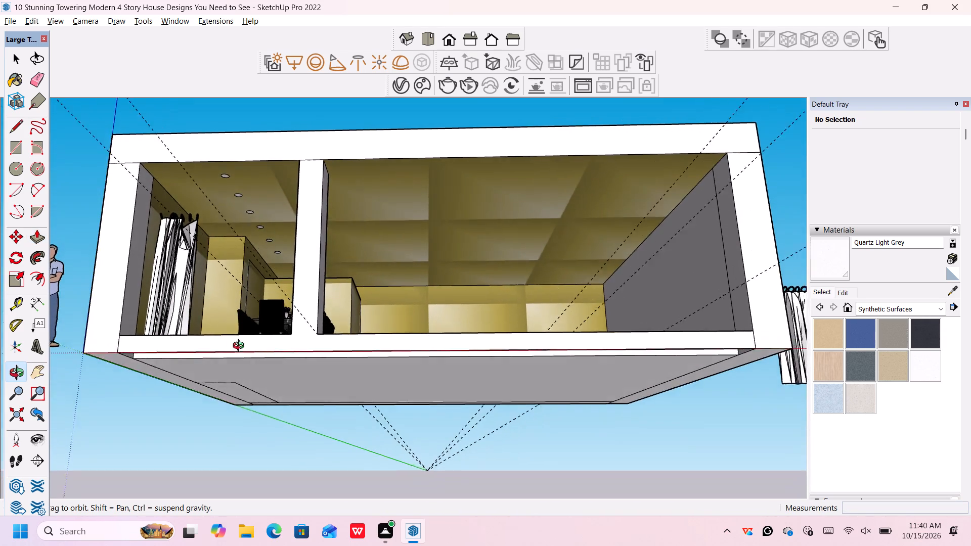
{"action": "middle_click_drag", "start_coordinate": [241, 347], "coordinate": [243, 361]}
{"action": "scroll", "coordinate": [271, 242], "scroll_direction": "up", "scroll_amount": 2}
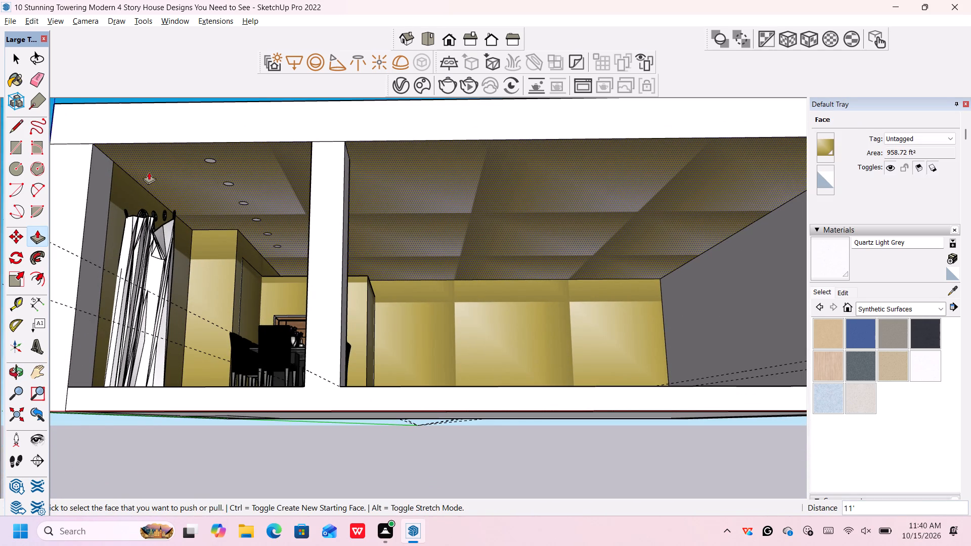
{"action": "key", "text": "space"}
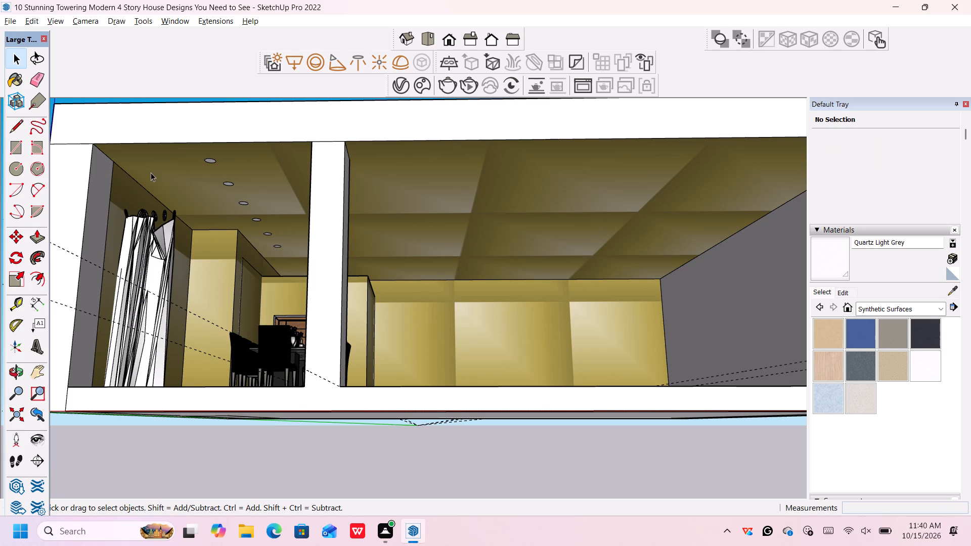
{"action": "key", "text": "t"}
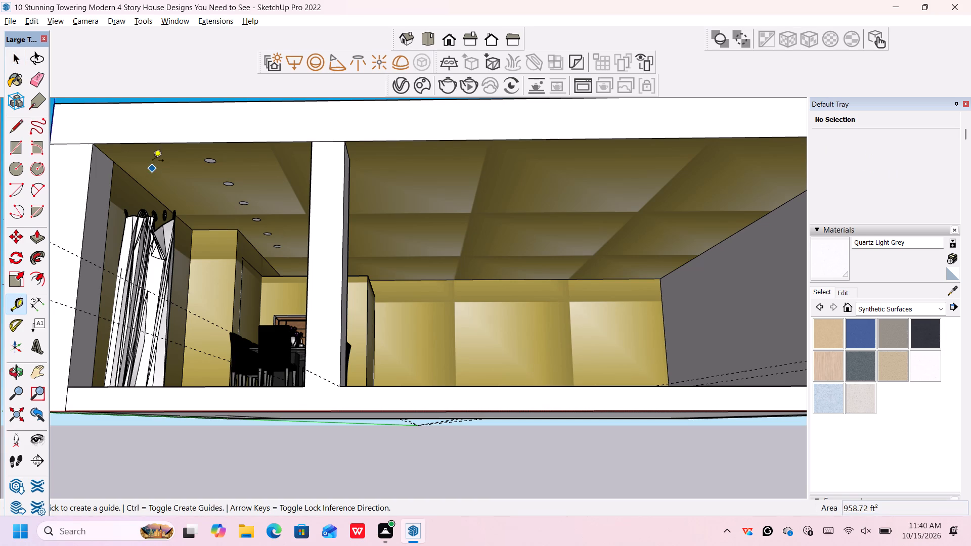
{"action": "left_click", "coordinate": [130, 144]}
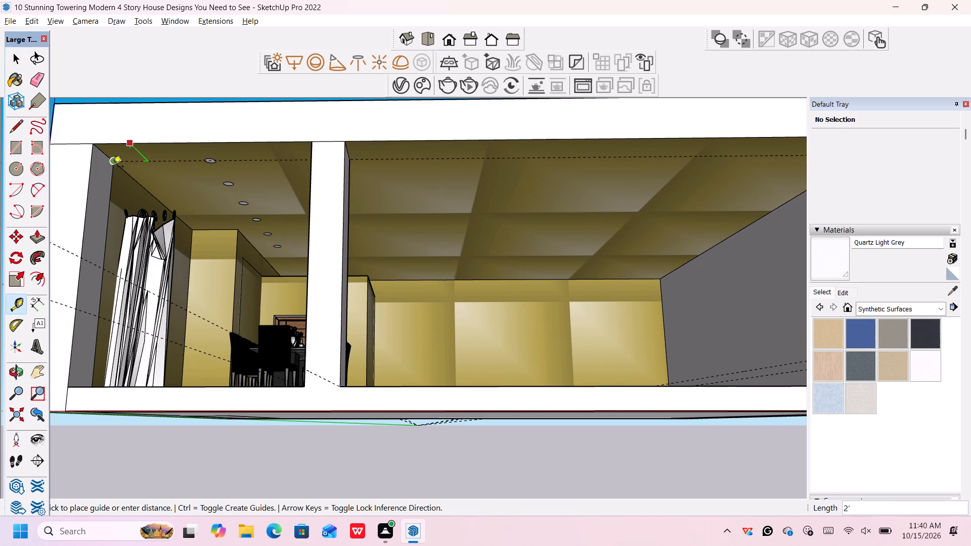
{"action": "left_click", "coordinate": [113, 167]}
{"action": "key", "text": "space"}
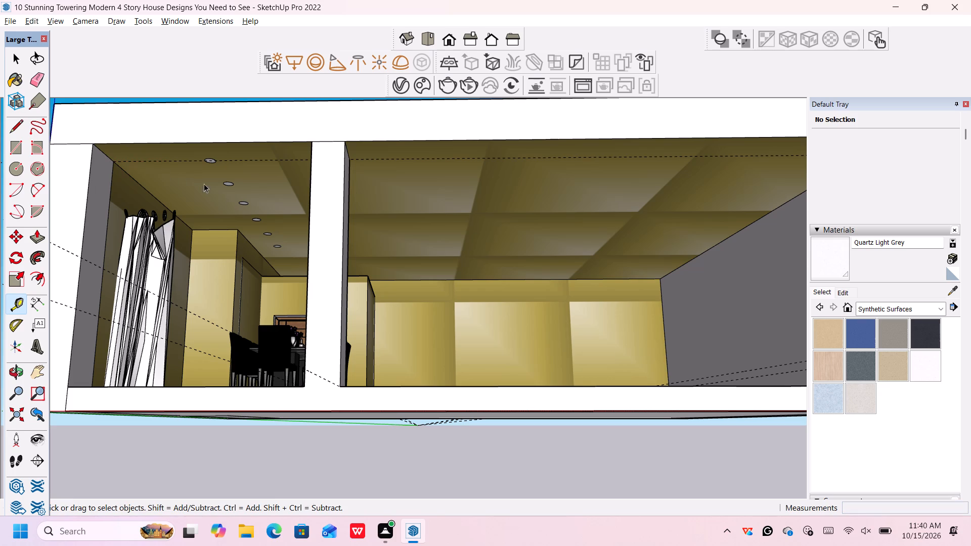
Draw a 36' line along the ceiling guide from one side wall to the other, separating the front strip.
{"action": "middle_click", "coordinate": [339, 170]}
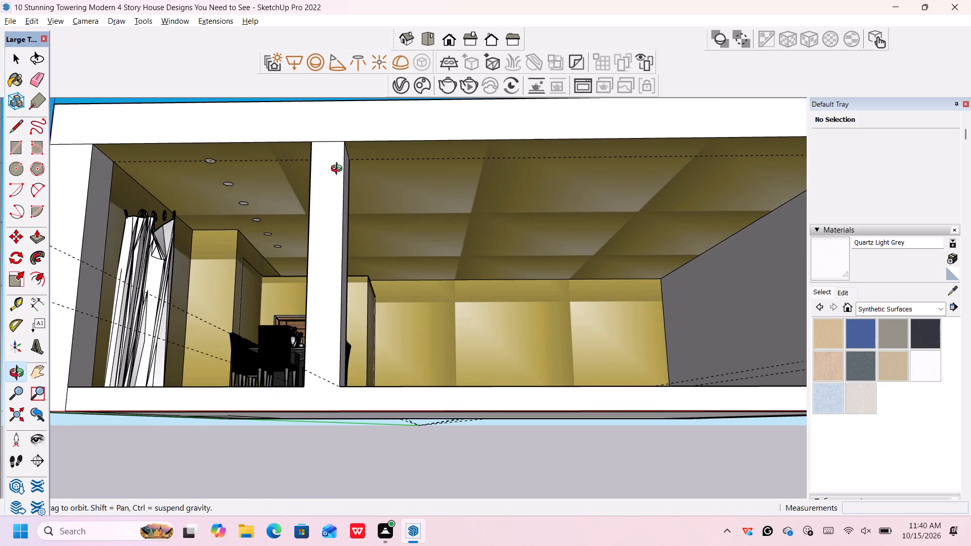
{"action": "key", "text": "l"}
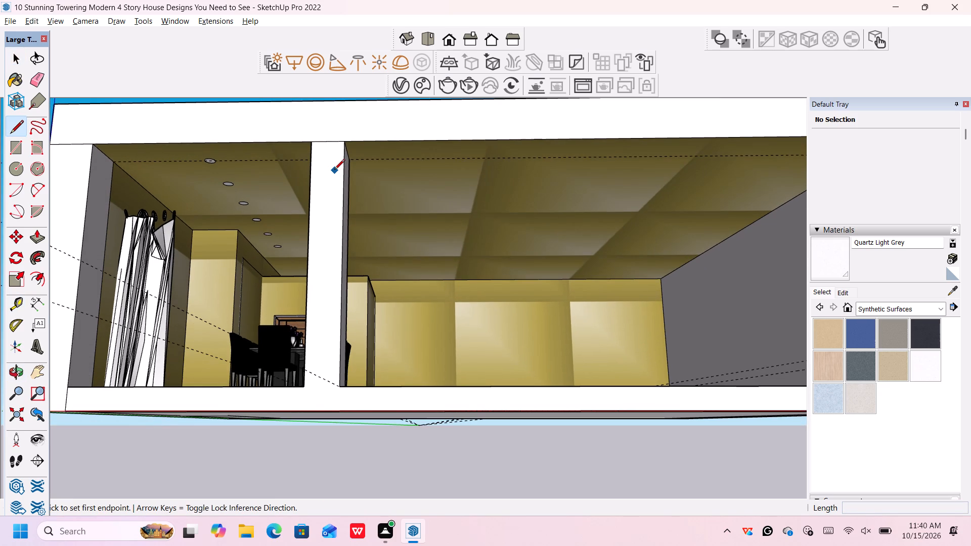
{"action": "left_click", "coordinate": [110, 164]}
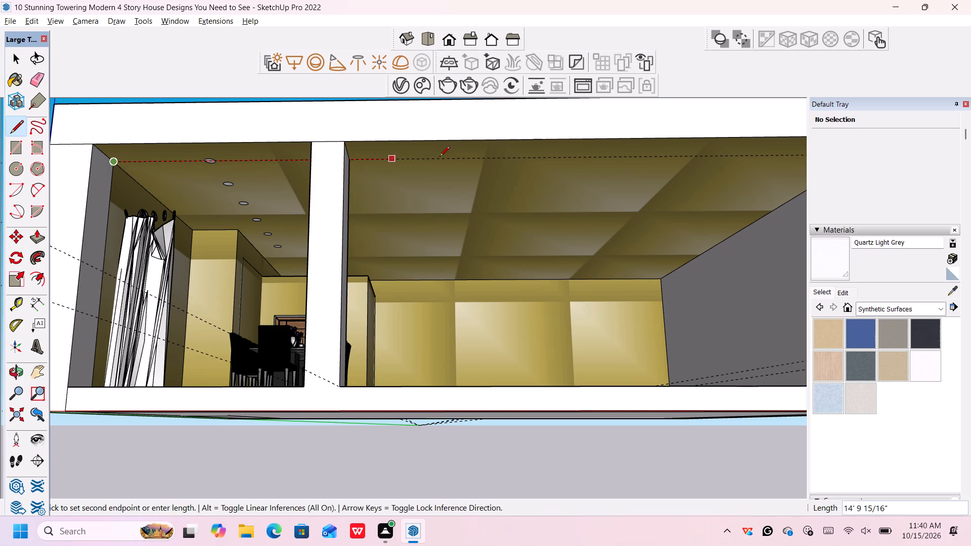
{"action": "scroll", "coordinate": [660, 167], "scroll_direction": "down", "scroll_amount": 5}
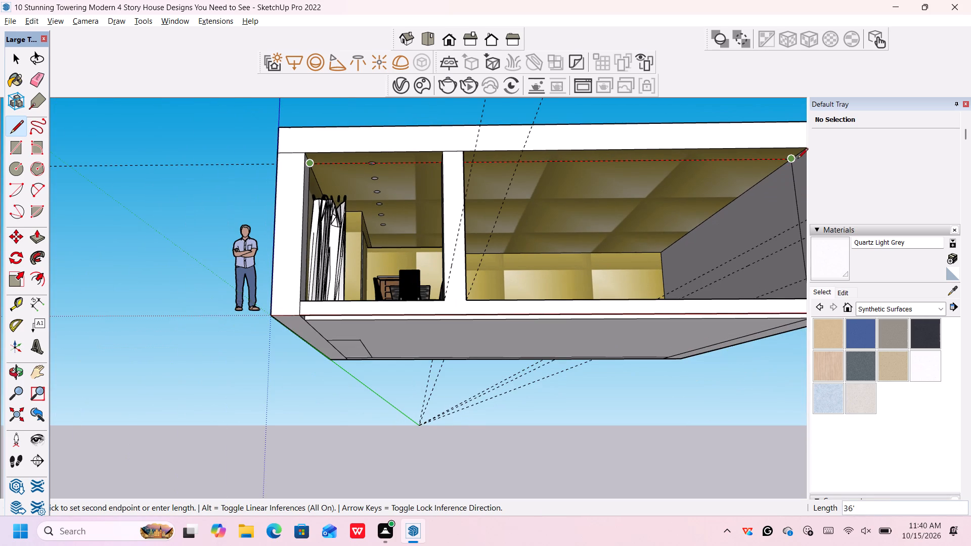
{"action": "left_click", "coordinate": [792, 161]}
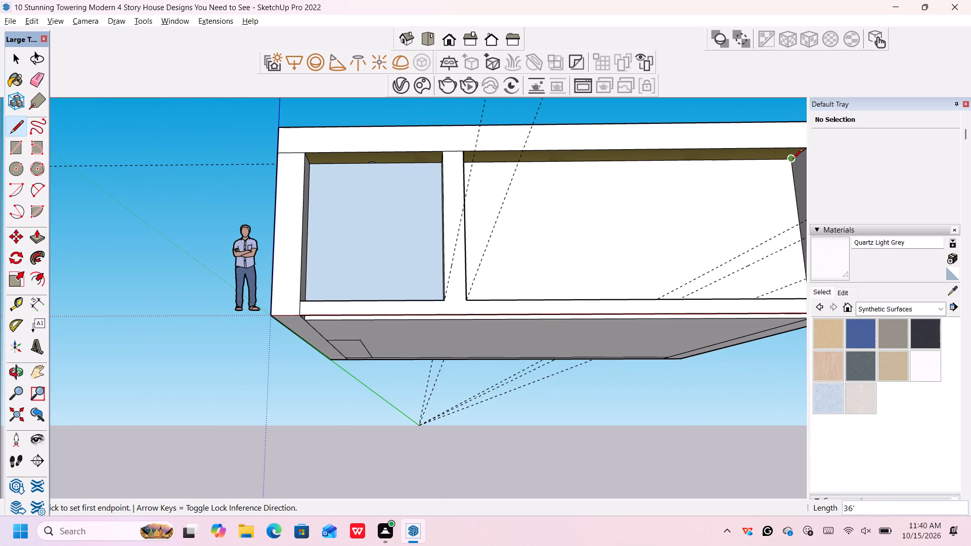
{"action": "key", "text": "space"}
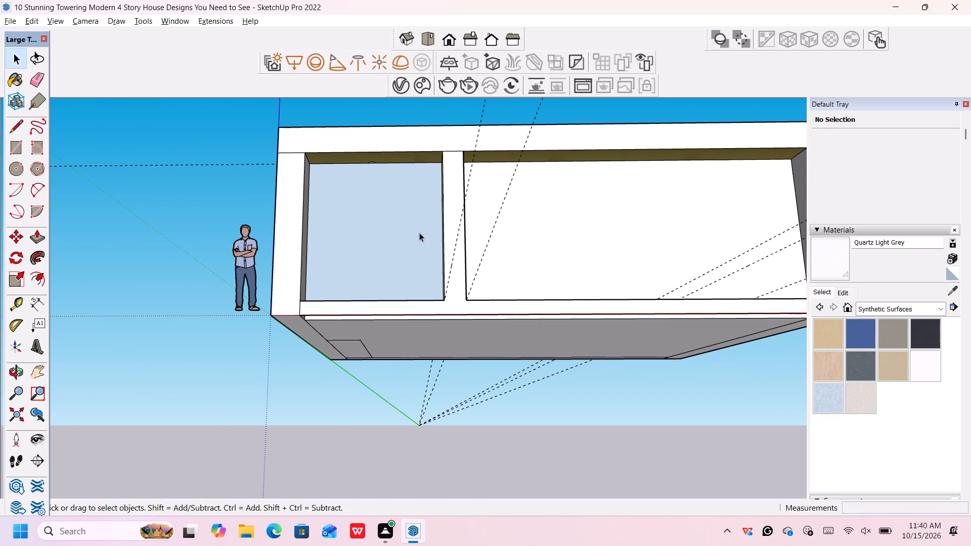
Delete the two faces closing off the front bays on either side of the new pillar.
{"action": "left_click", "coordinate": [381, 245]}
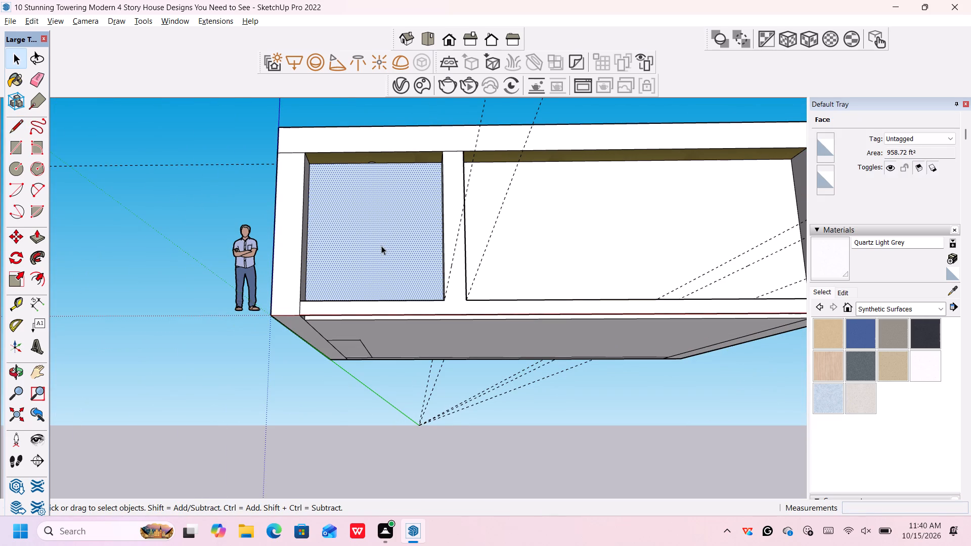
{"action": "key", "text": "Delete"}
{"action": "left_click", "coordinate": [538, 258]}
{"action": "key", "text": "Delete"}
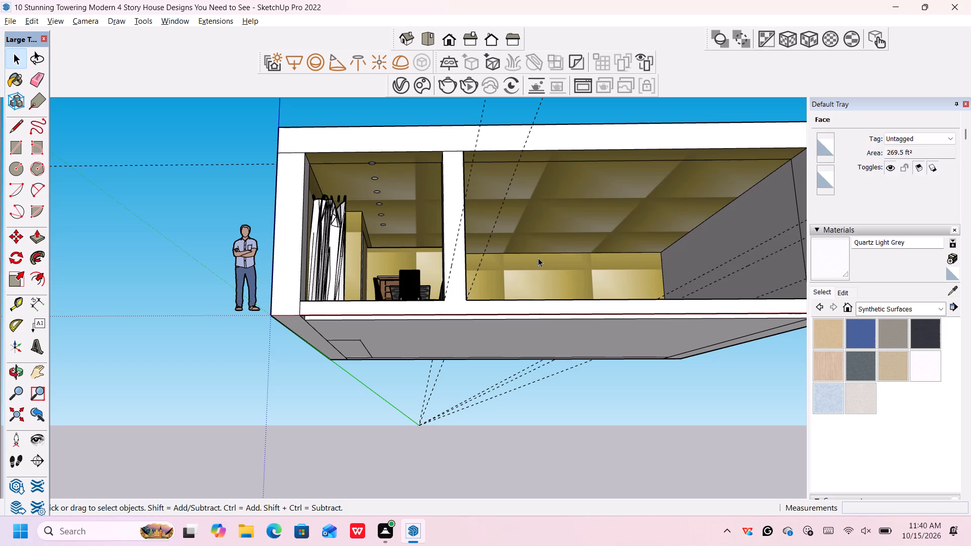
Delete the outline and remaining face of the ceiling light that the new front ceiling line crosses.
{"action": "scroll", "coordinate": [367, 171], "scroll_direction": "up", "scroll_amount": 8}
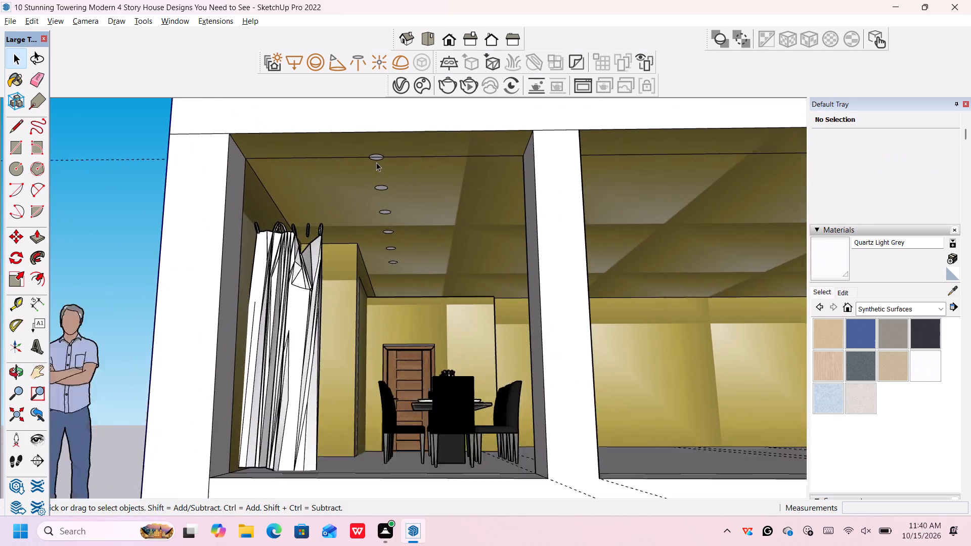
{"action": "scroll", "coordinate": [376, 162], "scroll_direction": "up", "scroll_amount": 2}
{"action": "left_click", "coordinate": [376, 159]}
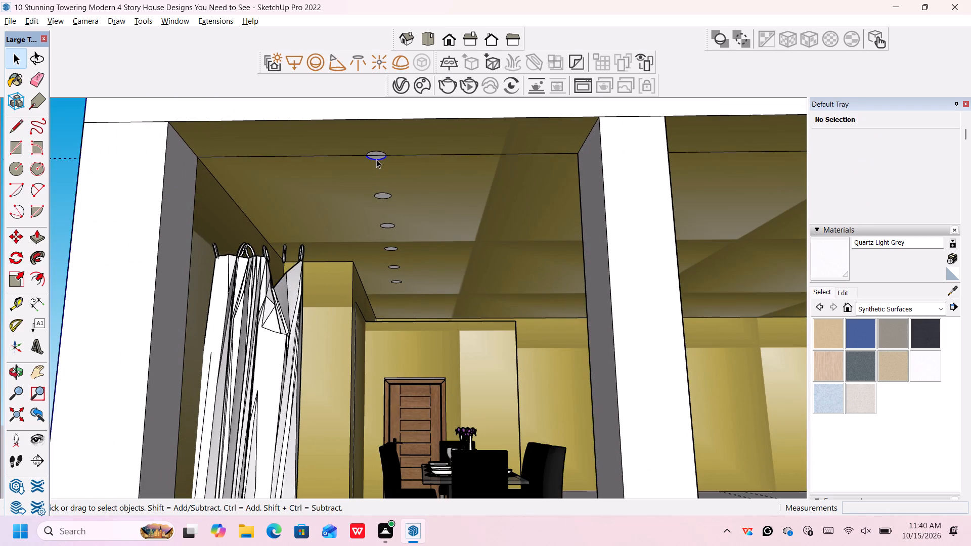
{"action": "key", "text": "Delete"}
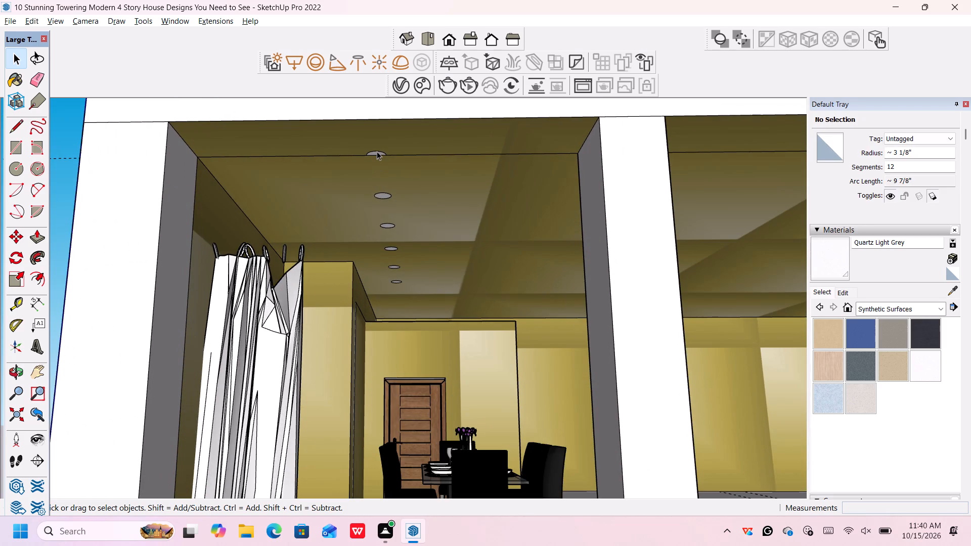
{"action": "left_click", "coordinate": [377, 151]}
{"action": "key", "text": "Delete"}
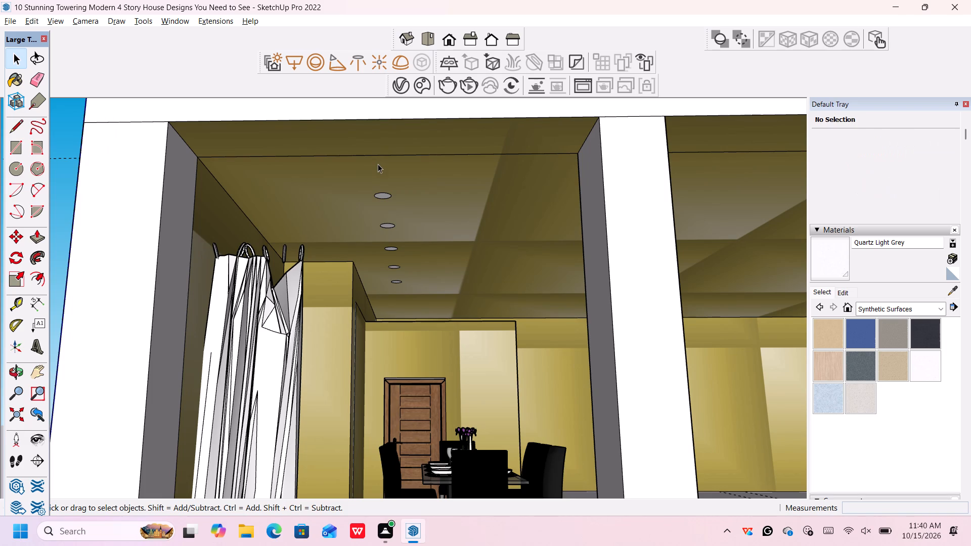
Paint the front ceiling strip in both bays beside the new pillar with white Color M00 from the Colors collection.
{"action": "scroll", "coordinate": [378, 165], "scroll_direction": "down", "scroll_amount": 5}
{"action": "middle_click_drag", "start_coordinate": [380, 177], "coordinate": [363, 192]}
{"action": "scroll", "coordinate": [364, 190], "scroll_direction": "up", "scroll_amount": 1}
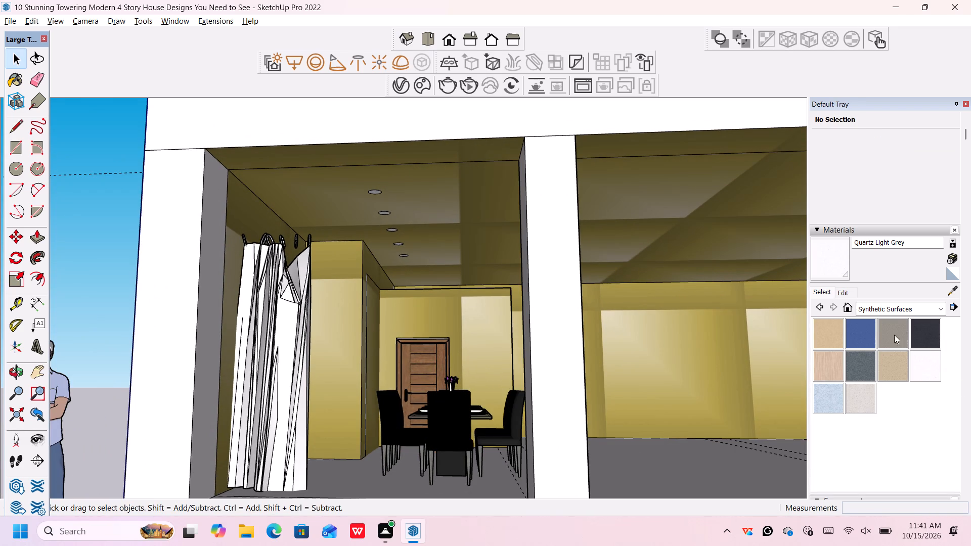
{"action": "left_click", "coordinate": [848, 292]}
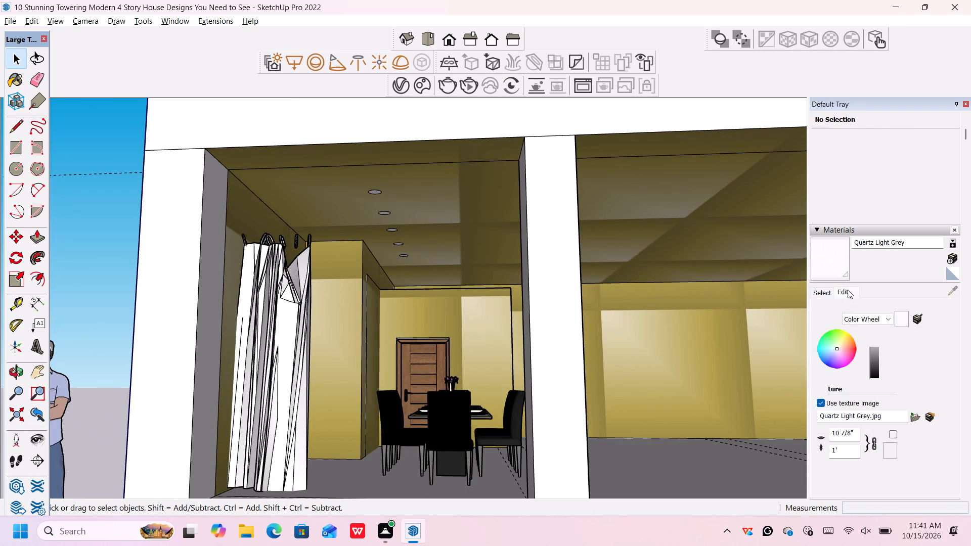
{"action": "left_click", "coordinate": [828, 291]}
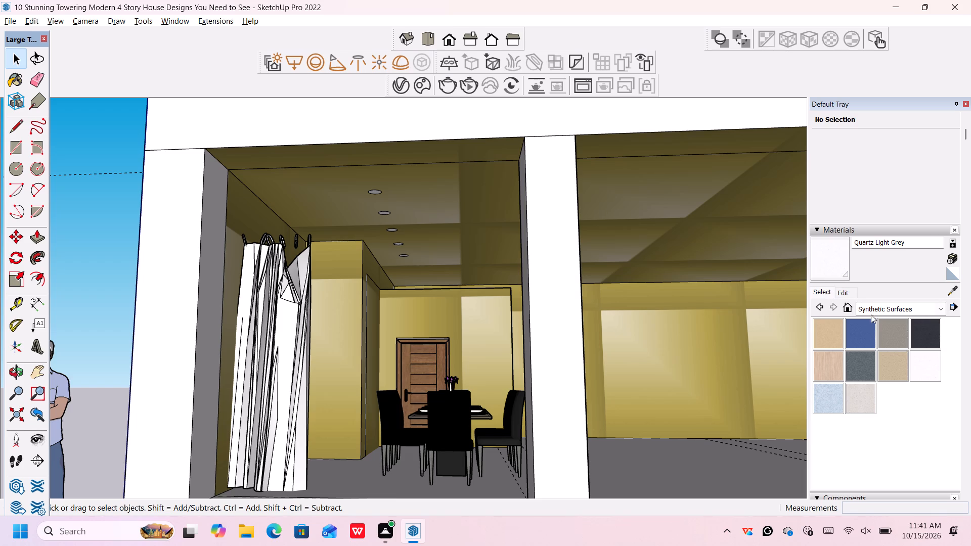
{"action": "left_click", "coordinate": [883, 311]}
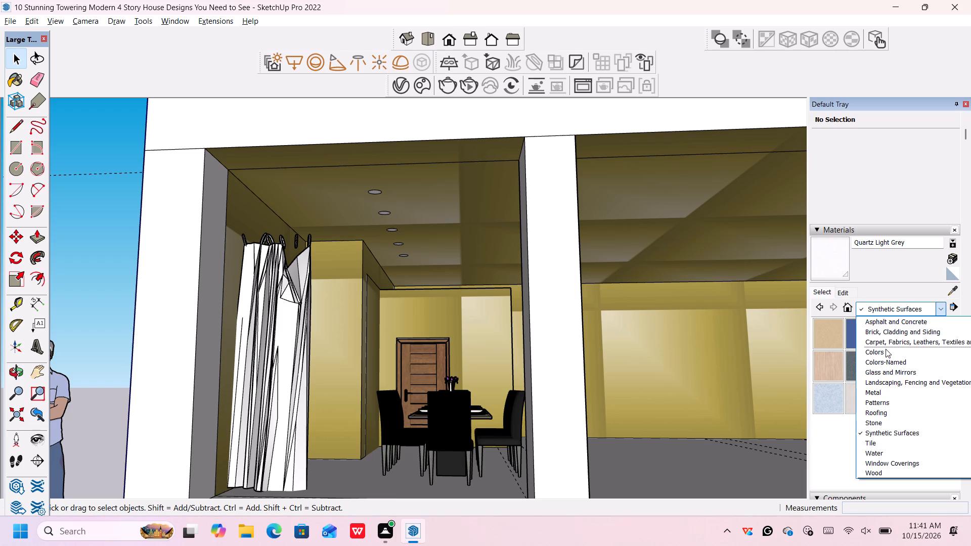
{"action": "left_click", "coordinate": [886, 349]}
{"action": "scroll", "coordinate": [883, 349], "scroll_direction": "down", "scroll_amount": 13}
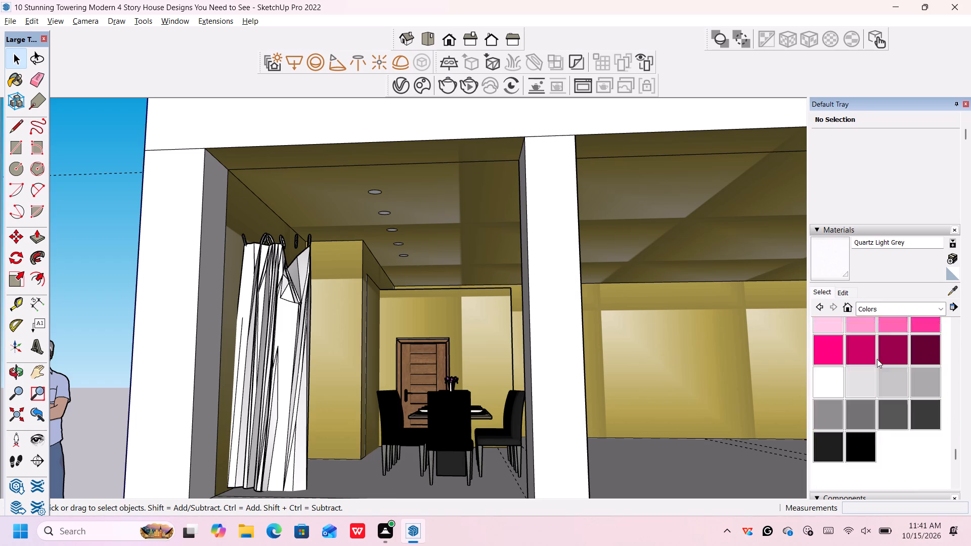
{"action": "scroll", "coordinate": [877, 359], "scroll_direction": "down", "scroll_amount": 2}
{"action": "scroll", "coordinate": [866, 333], "scroll_direction": "up", "scroll_amount": 2}
{"action": "left_click", "coordinate": [835, 329]}
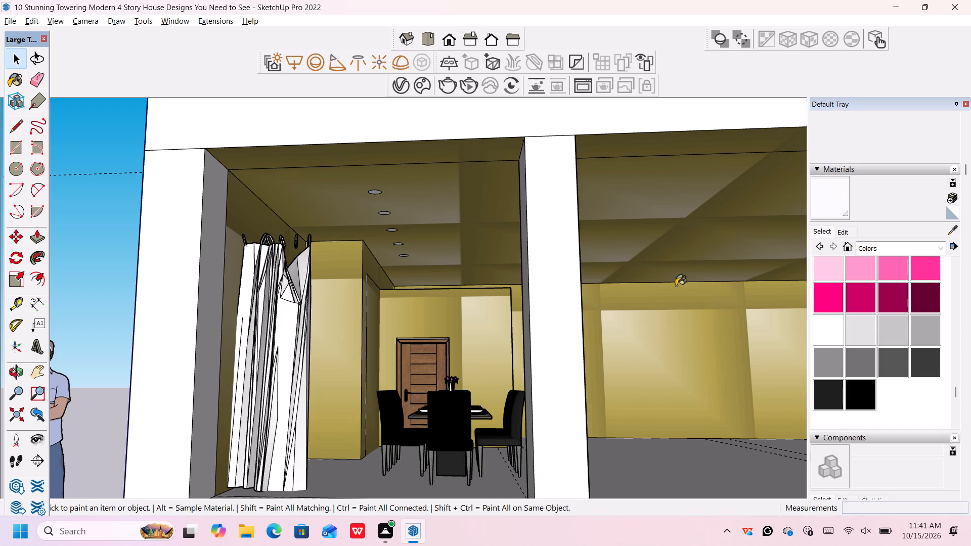
{"action": "left_click", "coordinate": [503, 153]}
{"action": "left_click", "coordinate": [617, 147]}
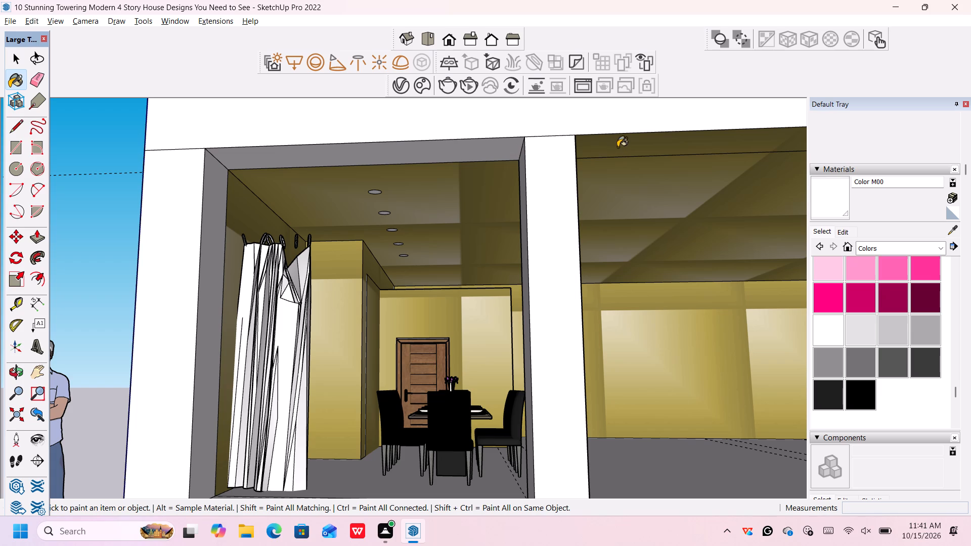
Push/Pull the front ceiling strip downward in the curtained bay, between the side wall and the new pillar.
{"action": "scroll", "coordinate": [617, 155], "scroll_direction": "down", "scroll_amount": 6}
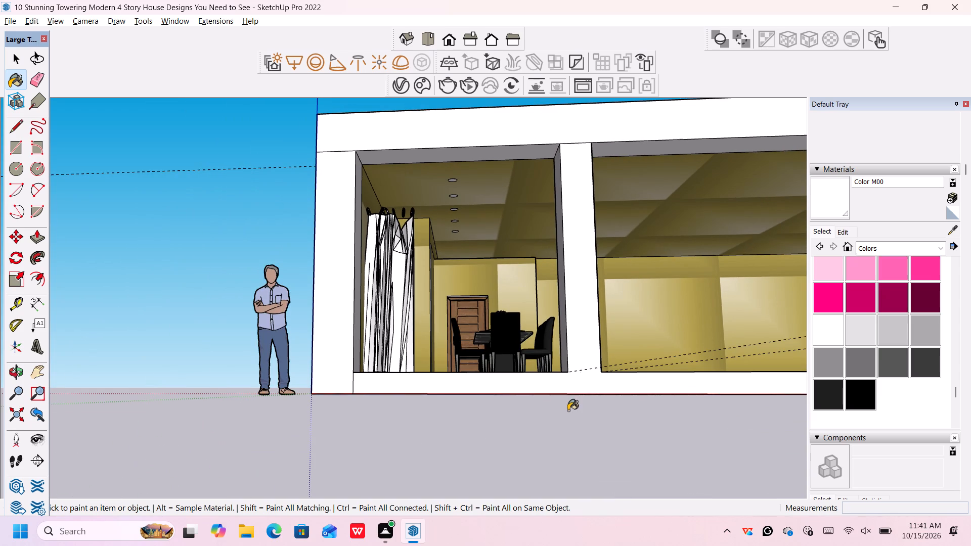
{"action": "middle_click_drag", "start_coordinate": [568, 413], "coordinate": [390, 400]}
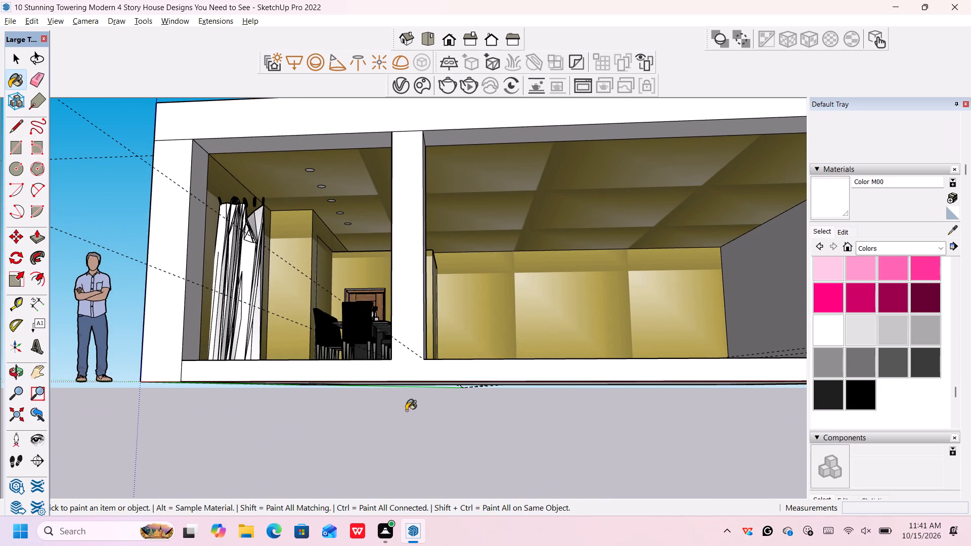
{"action": "key", "text": "space"}
{"action": "scroll", "coordinate": [321, 206], "scroll_direction": "down", "scroll_amount": 3}
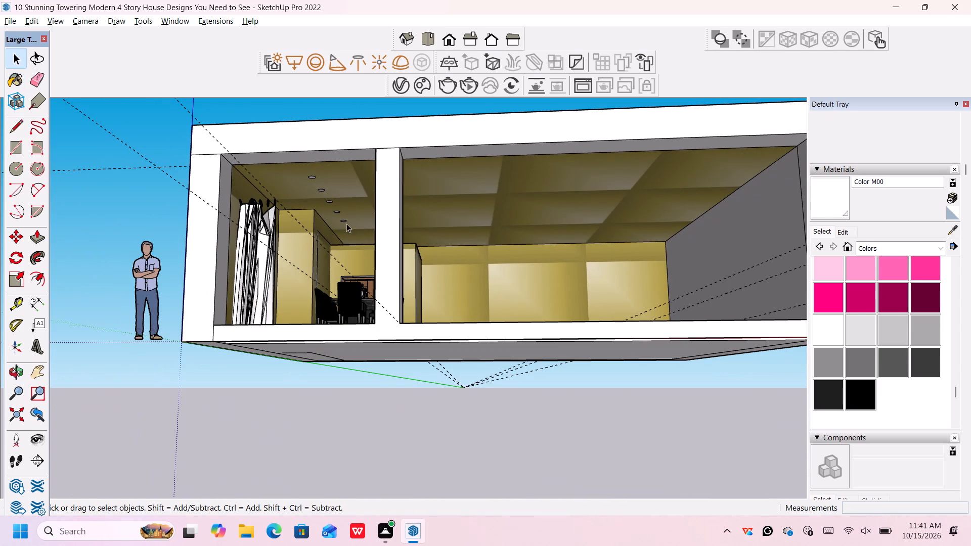
{"action": "middle_click_drag", "start_coordinate": [450, 201], "coordinate": [456, 206]}
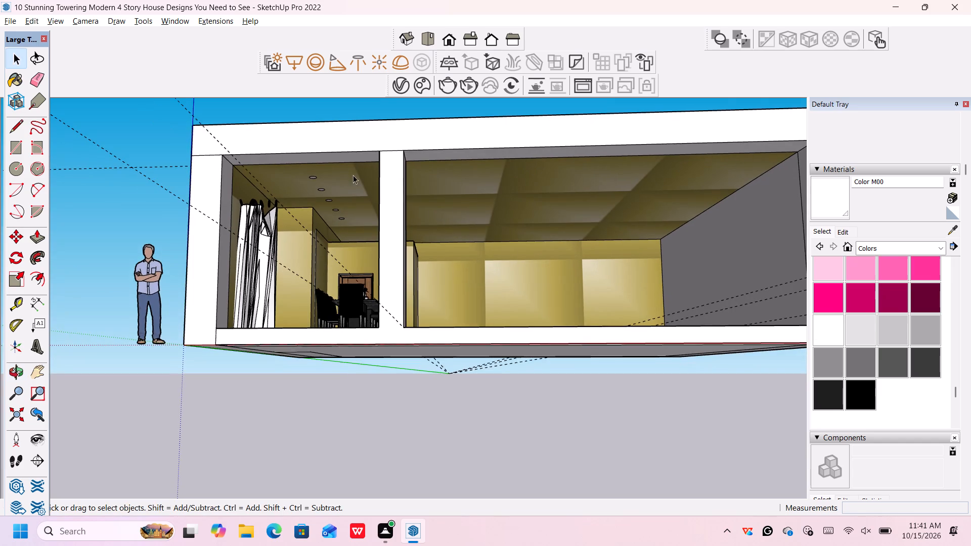
{"action": "scroll", "coordinate": [345, 174], "scroll_direction": "up", "scroll_amount": 4}
{"action": "key", "text": "p"}
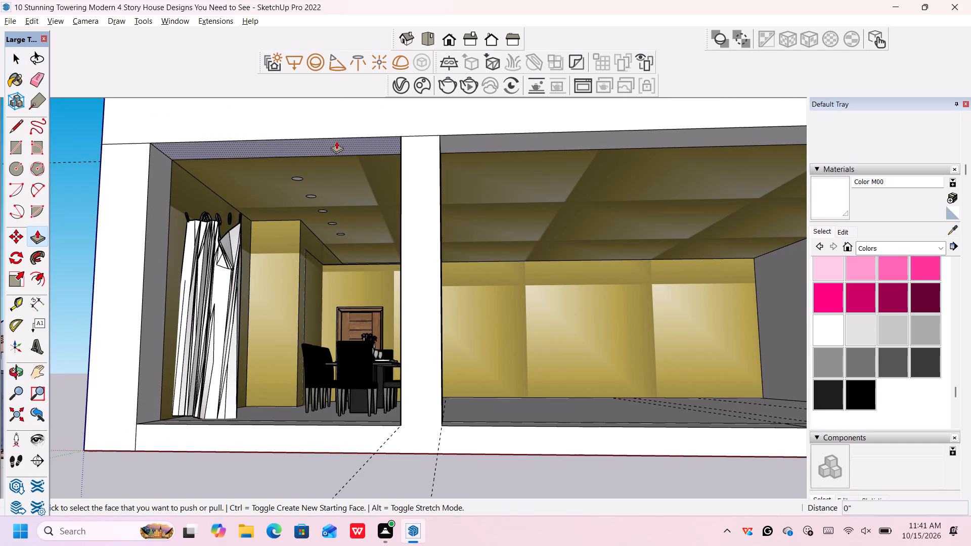
{"action": "left_click", "coordinate": [336, 143]}
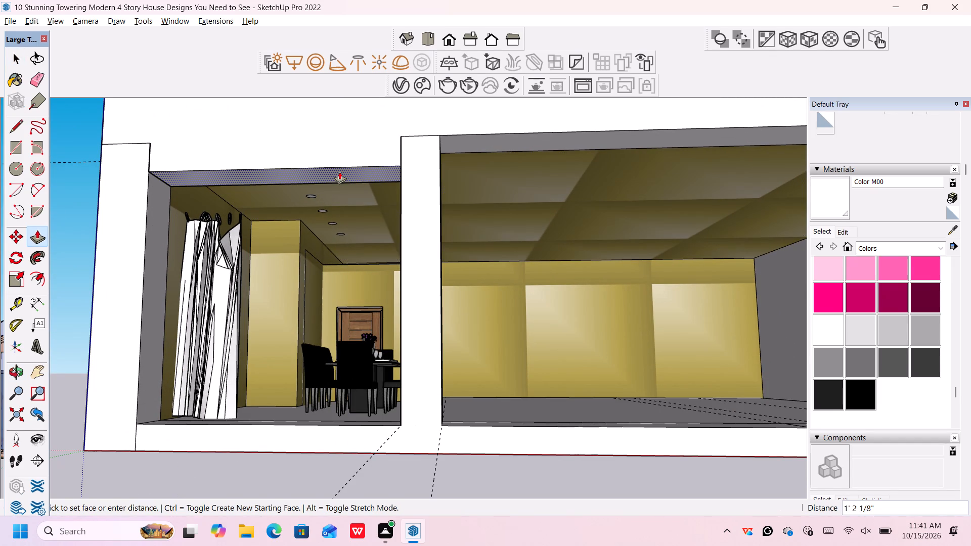
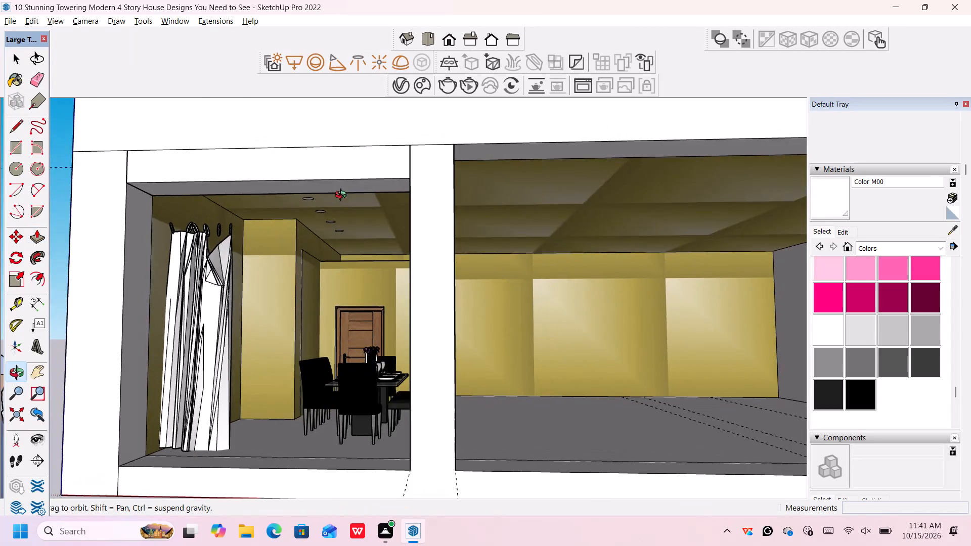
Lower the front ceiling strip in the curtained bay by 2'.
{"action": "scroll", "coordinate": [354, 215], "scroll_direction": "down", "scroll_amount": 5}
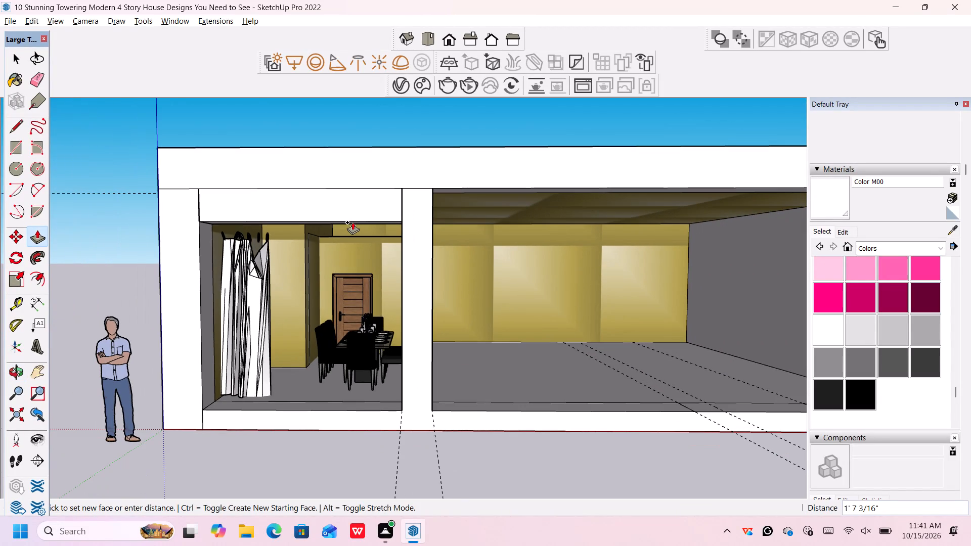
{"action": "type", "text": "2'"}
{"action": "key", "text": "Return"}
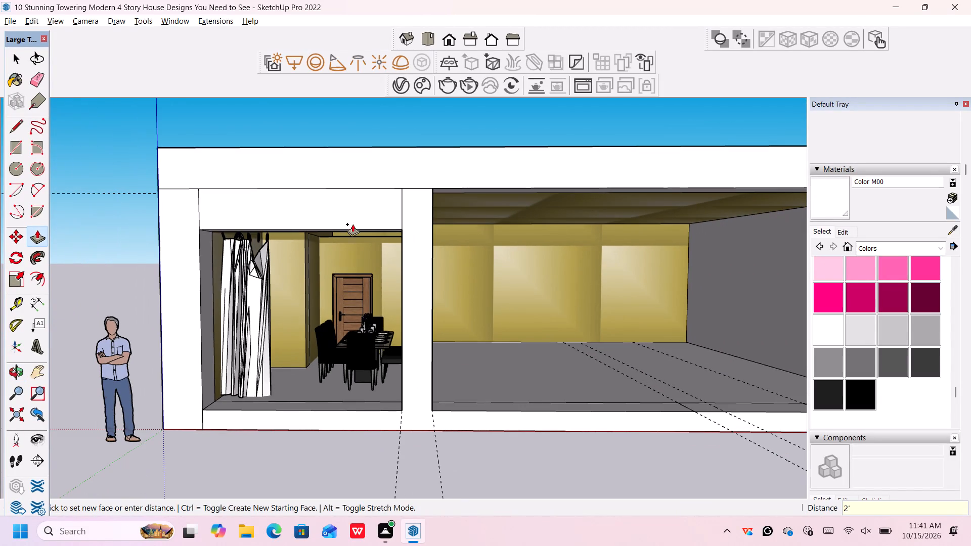
Push/Pull the new pillar's side face 2' into the curtained bay to widen the pillar.
{"action": "scroll", "coordinate": [375, 236], "scroll_direction": "down", "scroll_amount": 1}
{"action": "scroll", "coordinate": [476, 244], "scroll_direction": "up", "scroll_amount": 2}
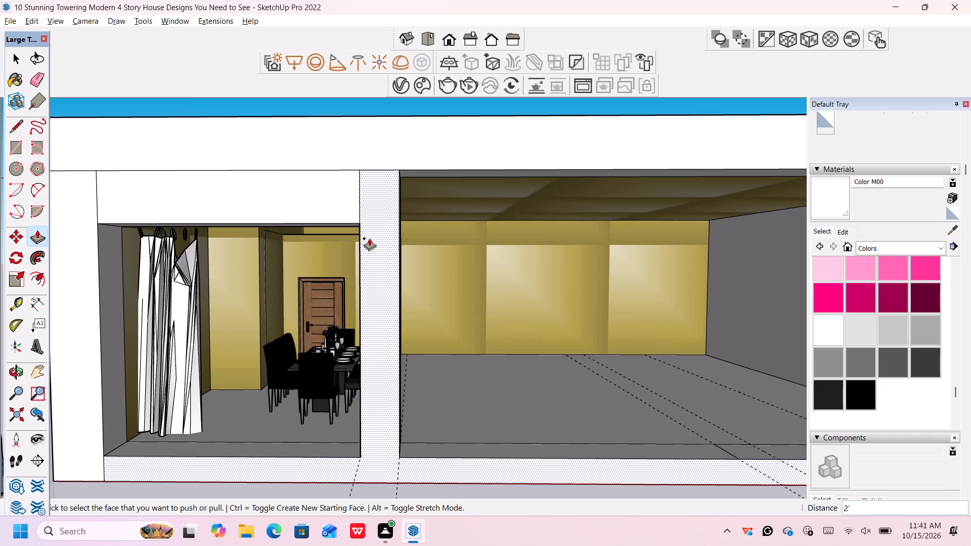
{"action": "scroll", "coordinate": [369, 237], "scroll_direction": "down", "scroll_amount": 1}
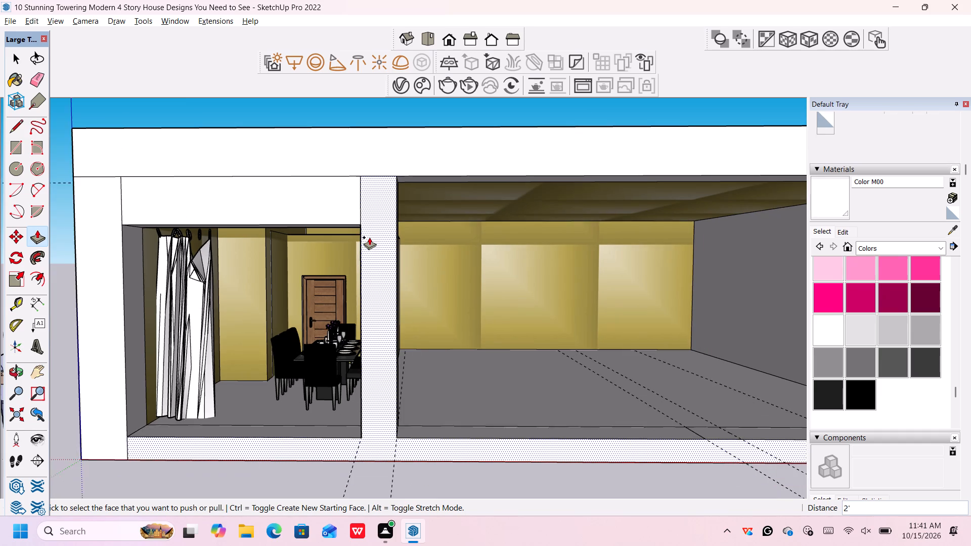
{"action": "scroll", "coordinate": [369, 237], "scroll_direction": "down", "scroll_amount": 1}
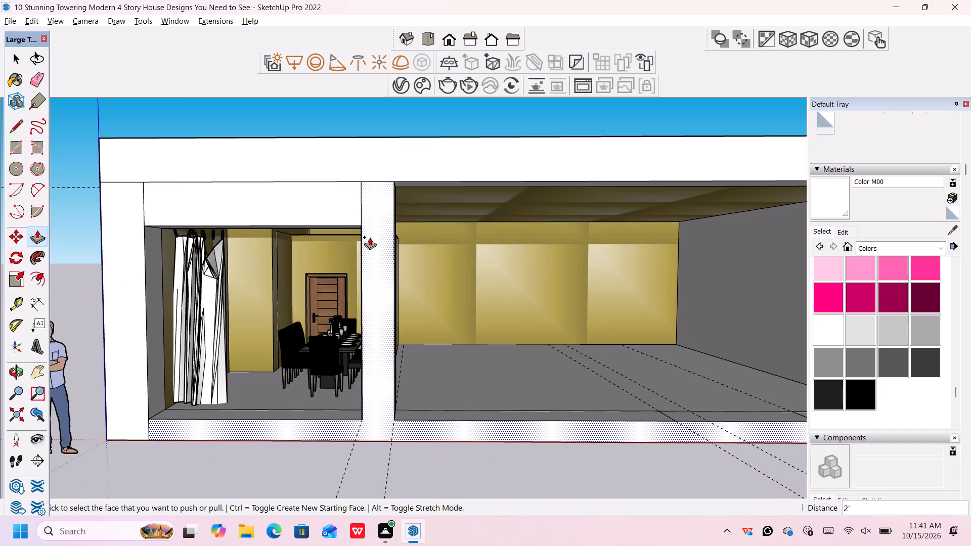
{"action": "scroll", "coordinate": [370, 237], "scroll_direction": "down", "scroll_amount": 4}
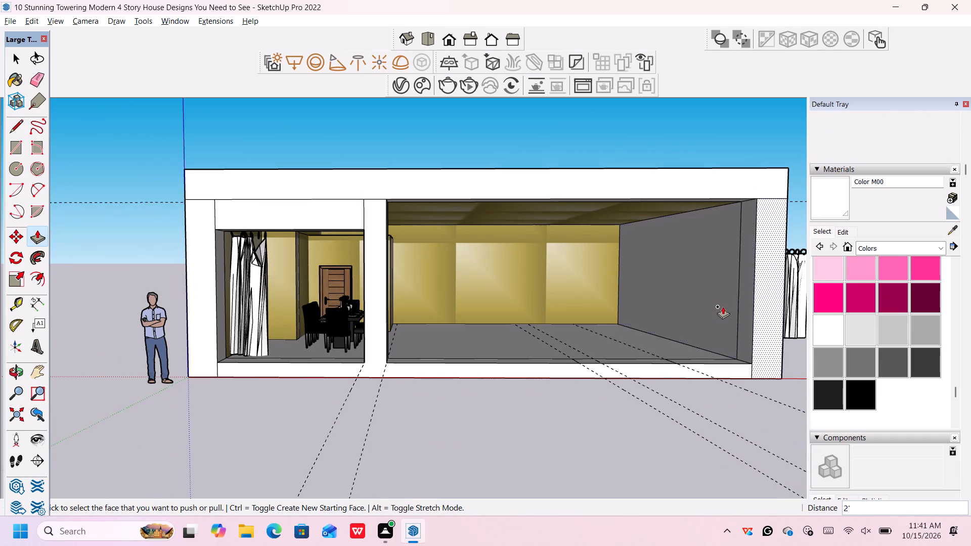
{"action": "scroll", "coordinate": [361, 306], "scroll_direction": "up", "scroll_amount": 4}
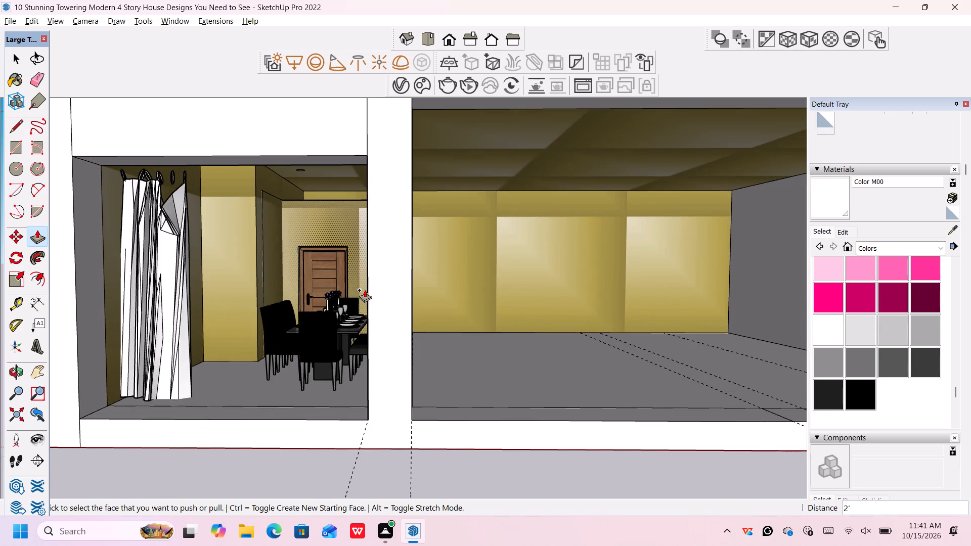
{"action": "scroll", "coordinate": [368, 292], "scroll_direction": "up", "scroll_amount": 1}
{"action": "middle_click_drag", "start_coordinate": [368, 292], "coordinate": [432, 303]}
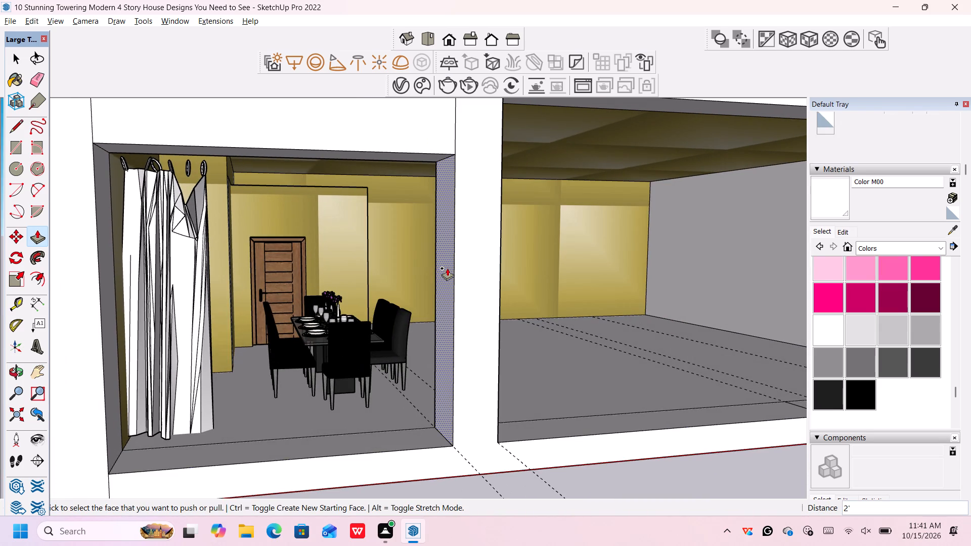
{"action": "left_click", "coordinate": [447, 268]}
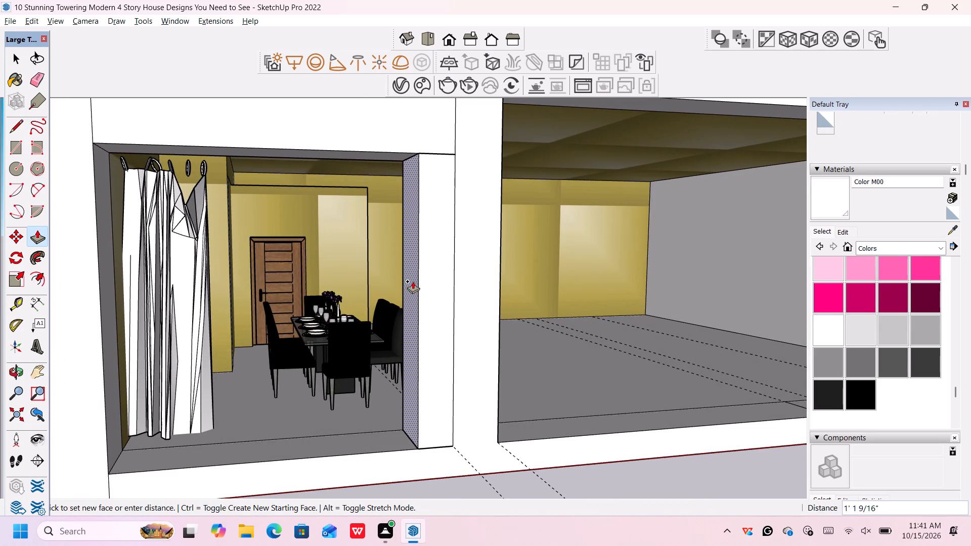
{"action": "scroll", "coordinate": [402, 281], "scroll_direction": "down", "scroll_amount": 3}
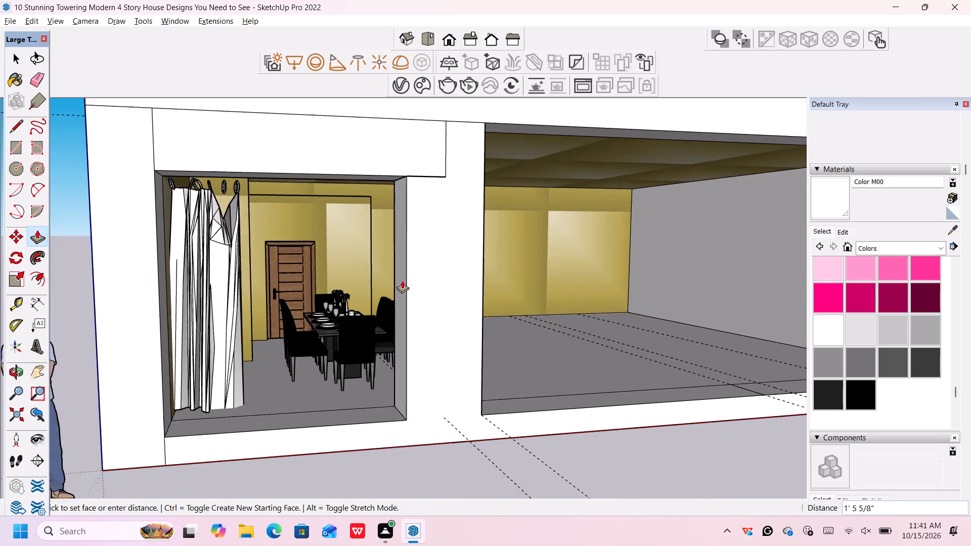
{"action": "scroll", "coordinate": [402, 281], "scroll_direction": "down", "scroll_amount": 1}
{"action": "middle_click_drag", "start_coordinate": [398, 280], "coordinate": [367, 277]}
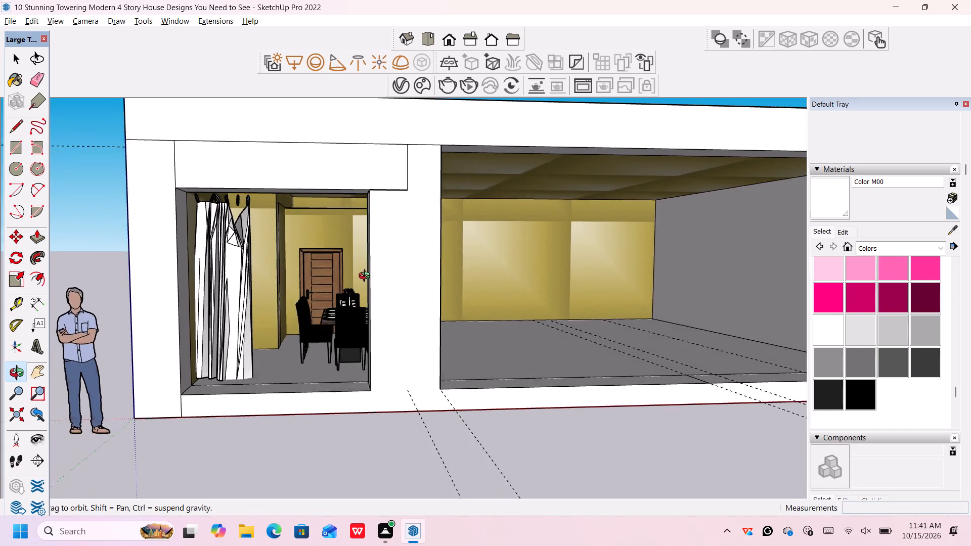
{"action": "middle_click_drag", "start_coordinate": [367, 277], "coordinate": [369, 279]}
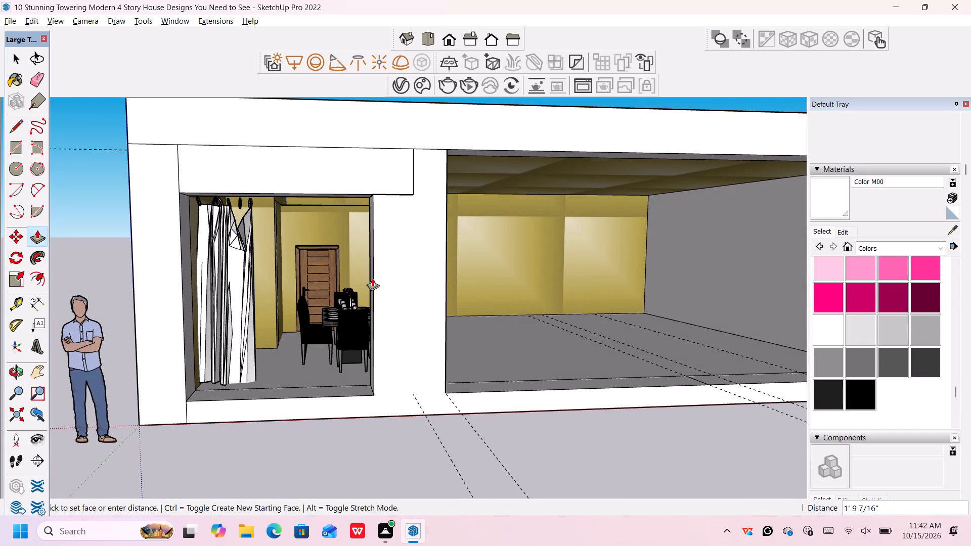
{"action": "type", "text": "2'"}
{"action": "key", "text": "Return"}
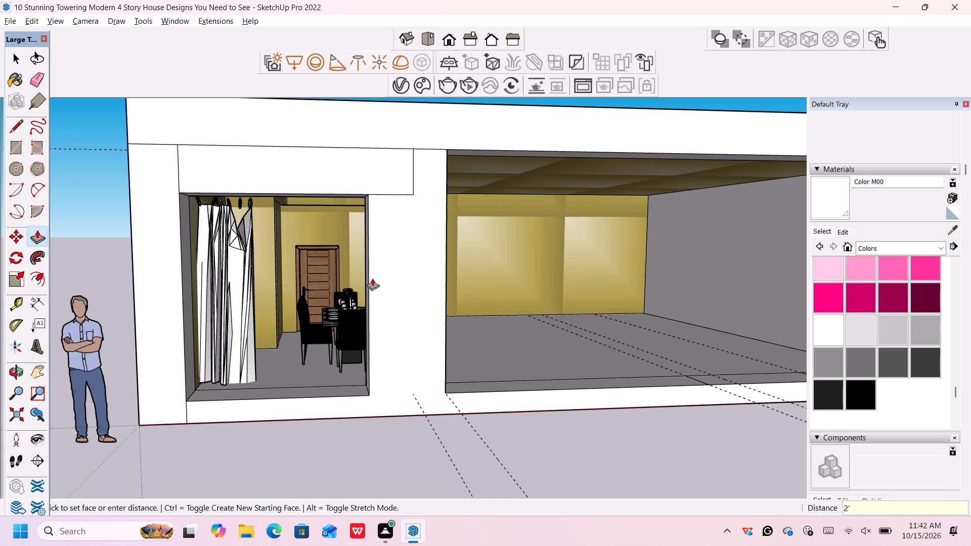
Push/Pull the marked section of the front sill strip 11' upward to form a wide second pillar in the large opening.
{"action": "scroll", "coordinate": [403, 298], "scroll_direction": "down", "scroll_amount": 4}
{"action": "scroll", "coordinate": [492, 382], "scroll_direction": "down", "scroll_amount": 1}
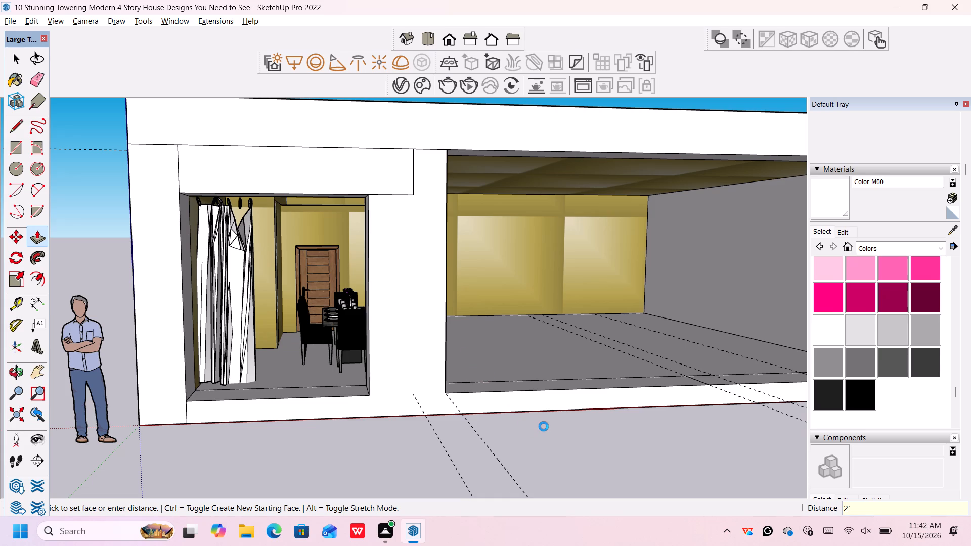
{"action": "scroll", "coordinate": [544, 426], "scroll_direction": "down", "scroll_amount": 2}
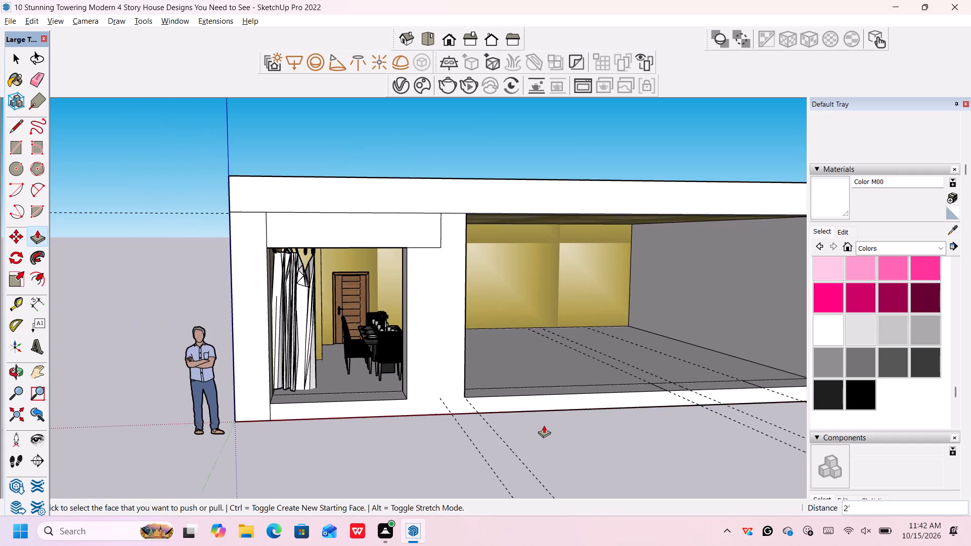
{"action": "middle_click_drag", "start_coordinate": [563, 426], "coordinate": [480, 410]}
{"action": "scroll", "coordinate": [483, 413], "scroll_direction": "down", "scroll_amount": 3}
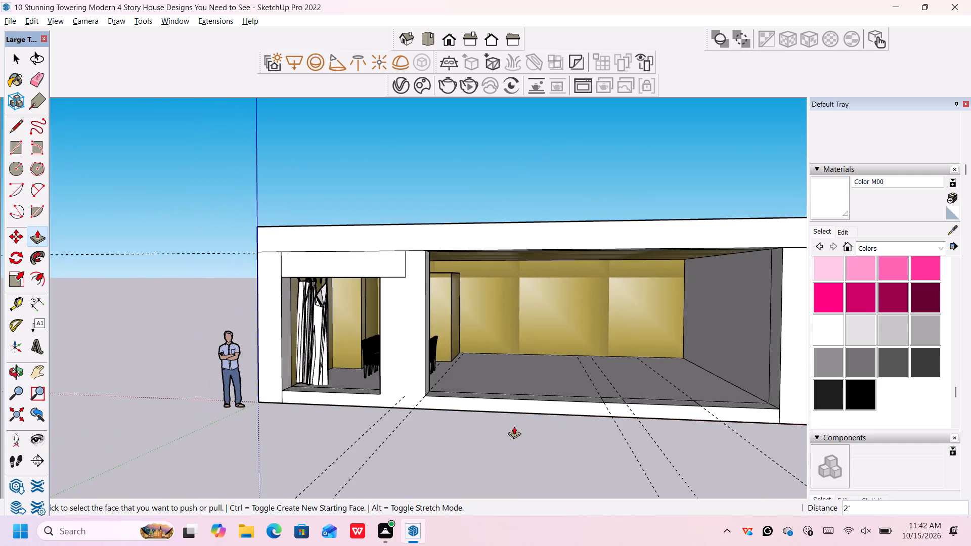
{"action": "scroll", "coordinate": [527, 420], "scroll_direction": "down", "scroll_amount": 2}
{"action": "scroll", "coordinate": [564, 426], "scroll_direction": "up", "scroll_amount": 4}
{"action": "scroll", "coordinate": [579, 421], "scroll_direction": "down", "scroll_amount": 3}
{"action": "middle_click_drag", "start_coordinate": [578, 423], "coordinate": [577, 441]}
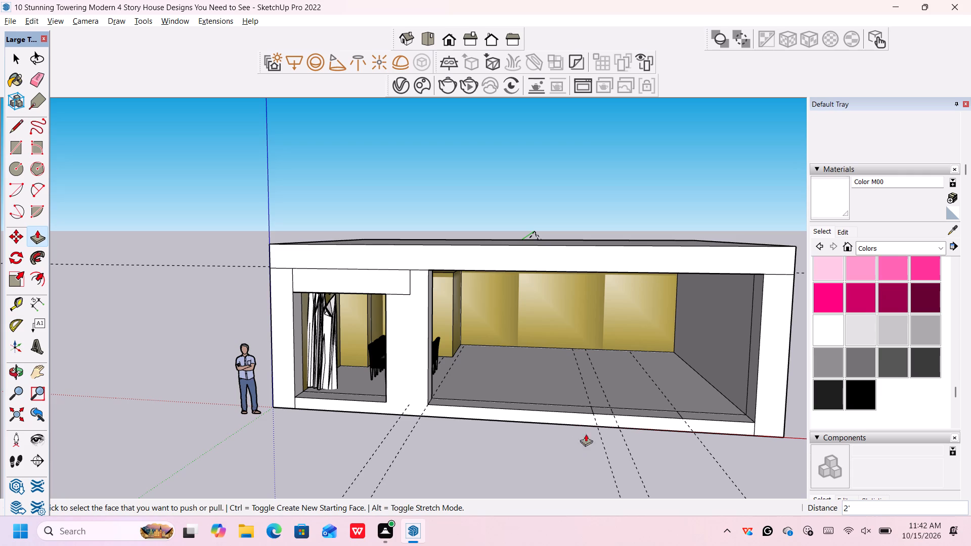
{"action": "scroll", "coordinate": [604, 408], "scroll_direction": "up", "scroll_amount": 4}
{"action": "scroll", "coordinate": [604, 408], "scroll_direction": "down", "scroll_amount": 2}
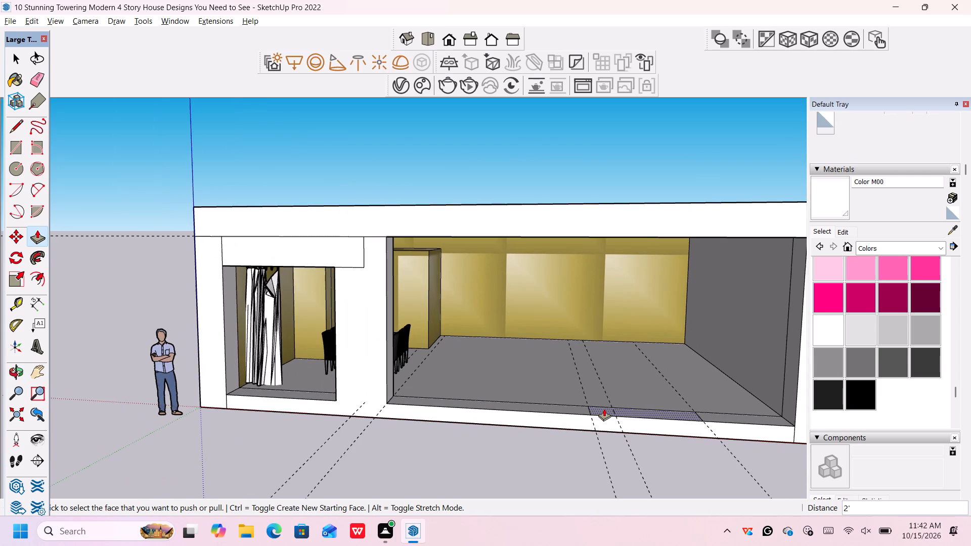
{"action": "left_click", "coordinate": [604, 409]}
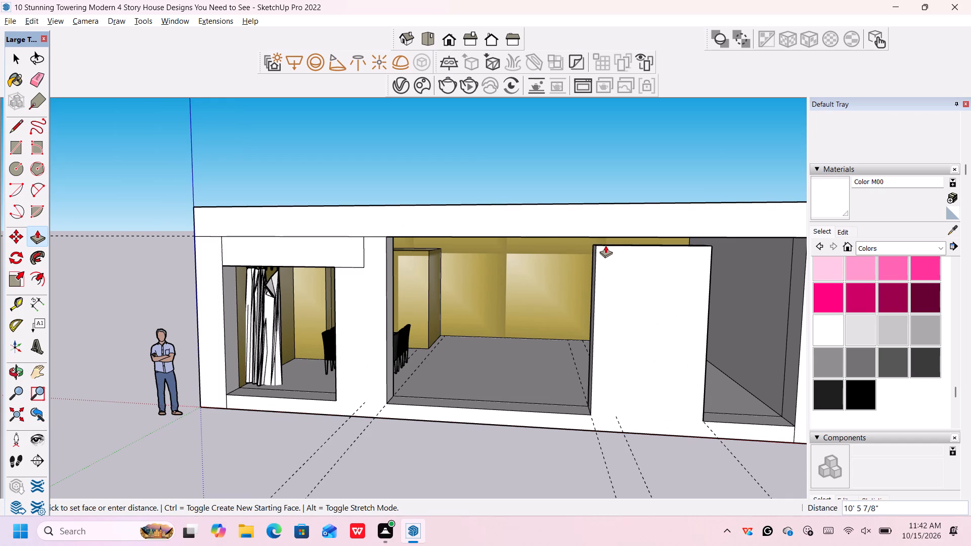
{"action": "type", "text": "11"}
{"action": "key", "text": "apostrophe"}
{"action": "key", "text": "Return"}
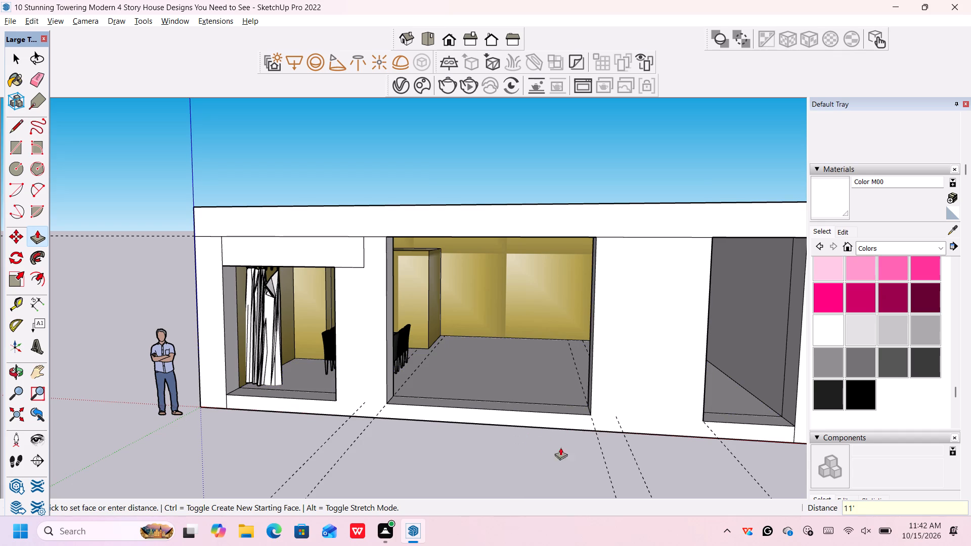
Push/Pull the sill strip in the end bay beyond the second pillar 3' upward as a low window wall.
{"action": "left_click", "coordinate": [748, 418]}
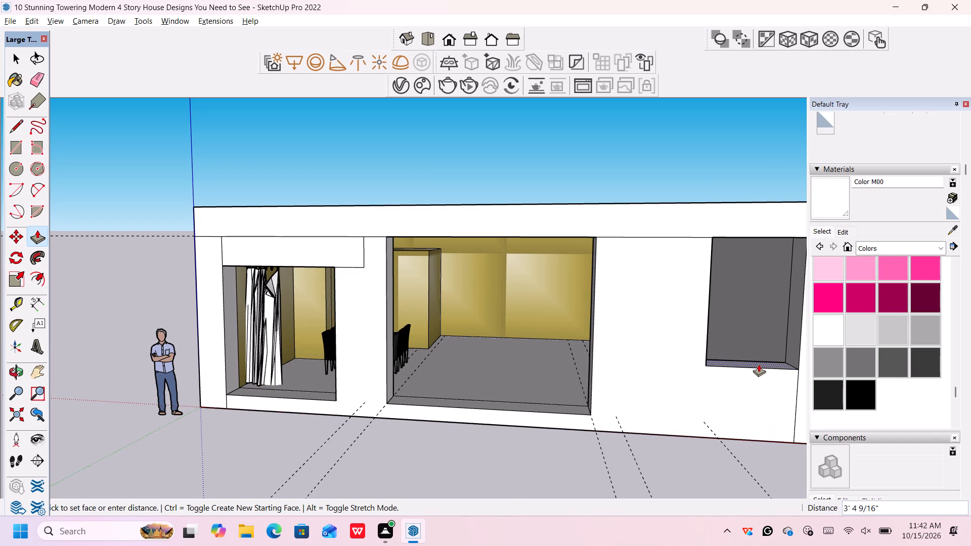
{"action": "middle_click_drag", "start_coordinate": [758, 365], "coordinate": [650, 339], "text": "shift"}
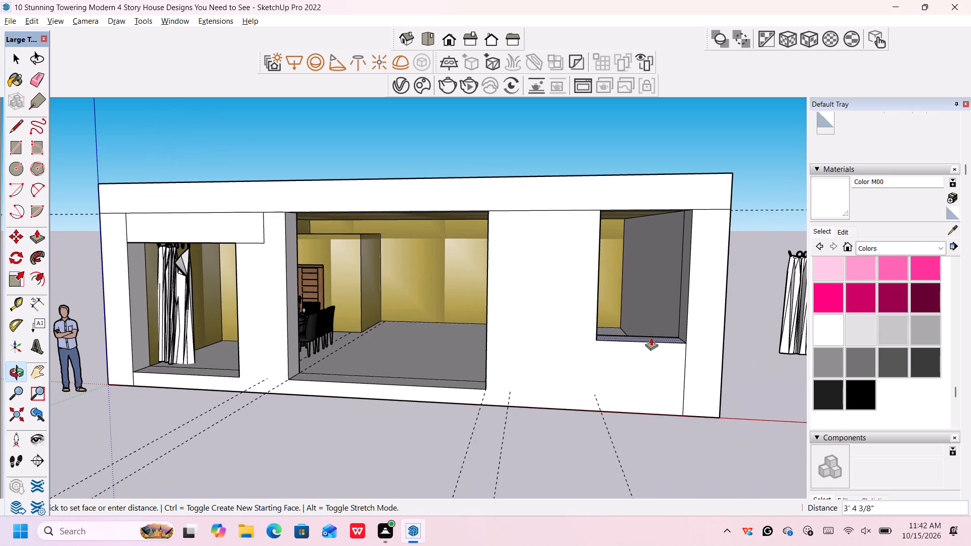
{"action": "scroll", "coordinate": [657, 339], "scroll_direction": "down", "scroll_amount": 4}
{"action": "scroll", "coordinate": [657, 339], "scroll_direction": "up", "scroll_amount": 3}
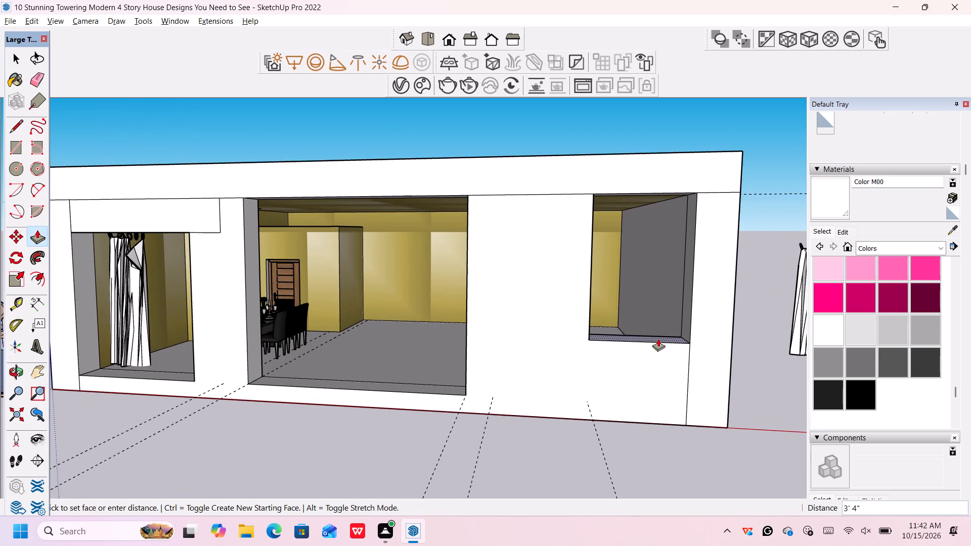
{"action": "key", "text": "3"}
{"action": "key", "text": "apostrophe"}
{"action": "key", "text": "Return"}
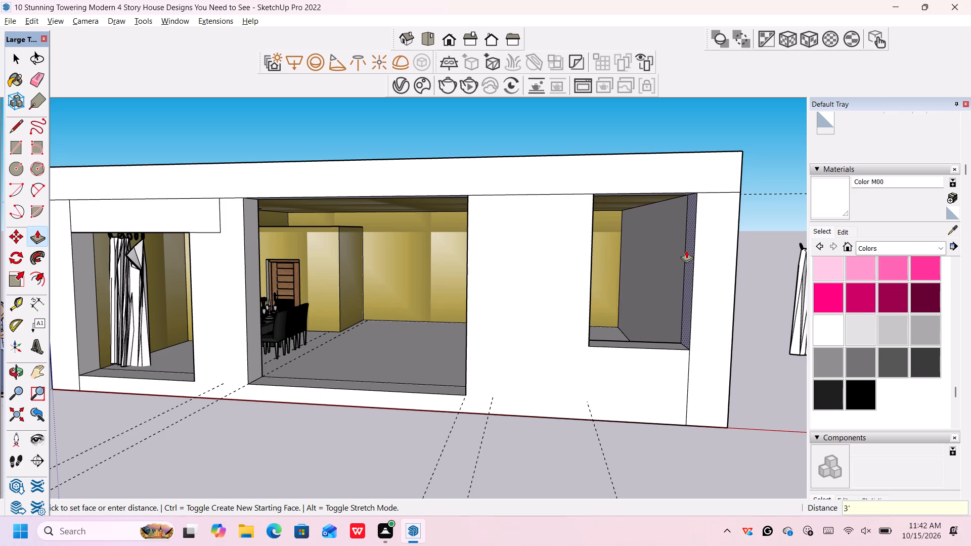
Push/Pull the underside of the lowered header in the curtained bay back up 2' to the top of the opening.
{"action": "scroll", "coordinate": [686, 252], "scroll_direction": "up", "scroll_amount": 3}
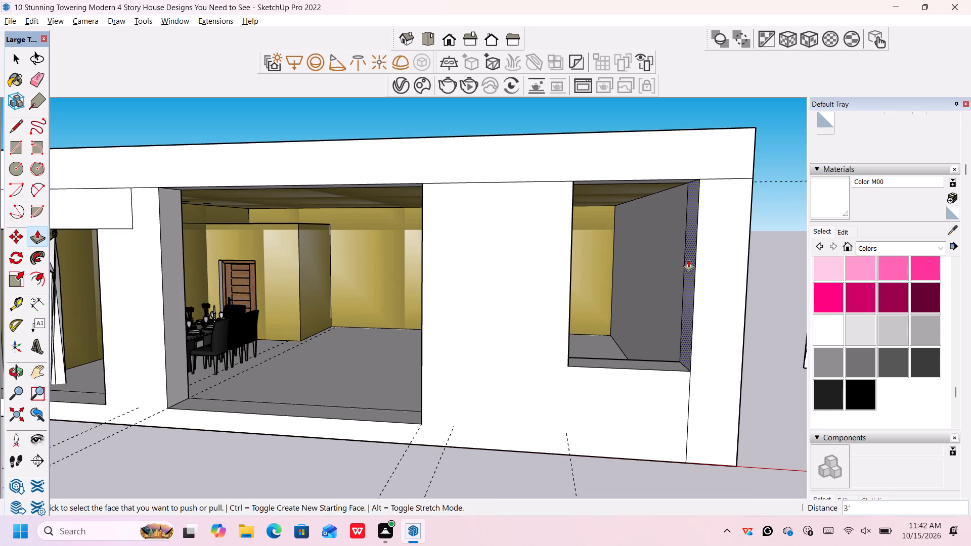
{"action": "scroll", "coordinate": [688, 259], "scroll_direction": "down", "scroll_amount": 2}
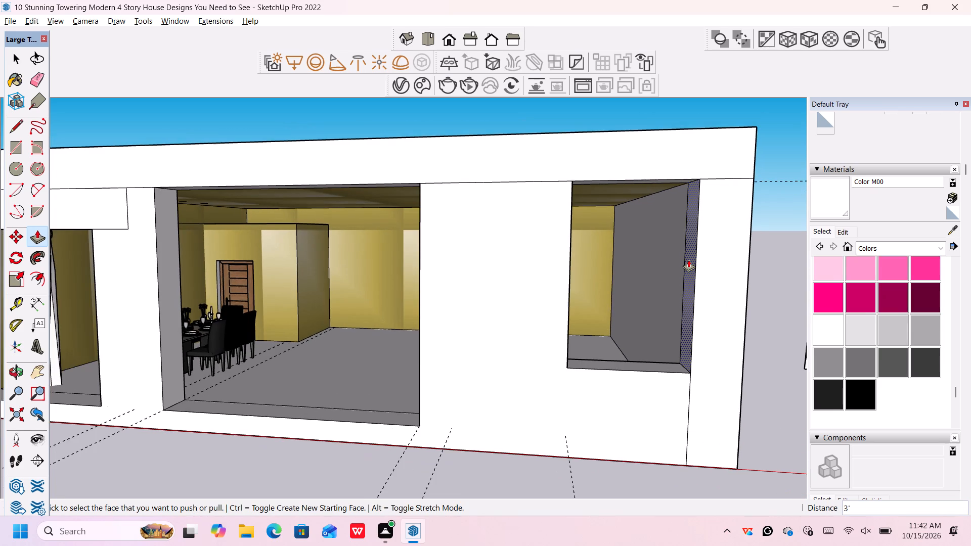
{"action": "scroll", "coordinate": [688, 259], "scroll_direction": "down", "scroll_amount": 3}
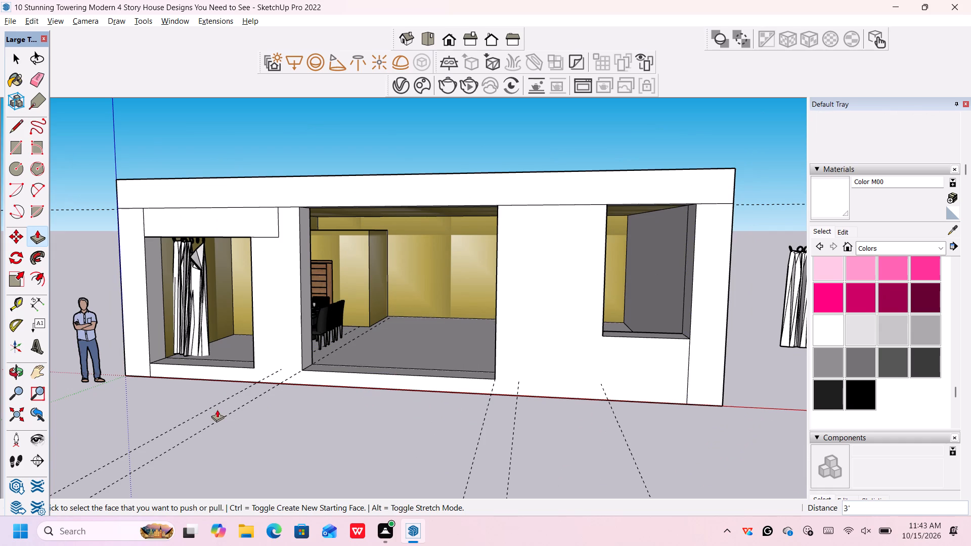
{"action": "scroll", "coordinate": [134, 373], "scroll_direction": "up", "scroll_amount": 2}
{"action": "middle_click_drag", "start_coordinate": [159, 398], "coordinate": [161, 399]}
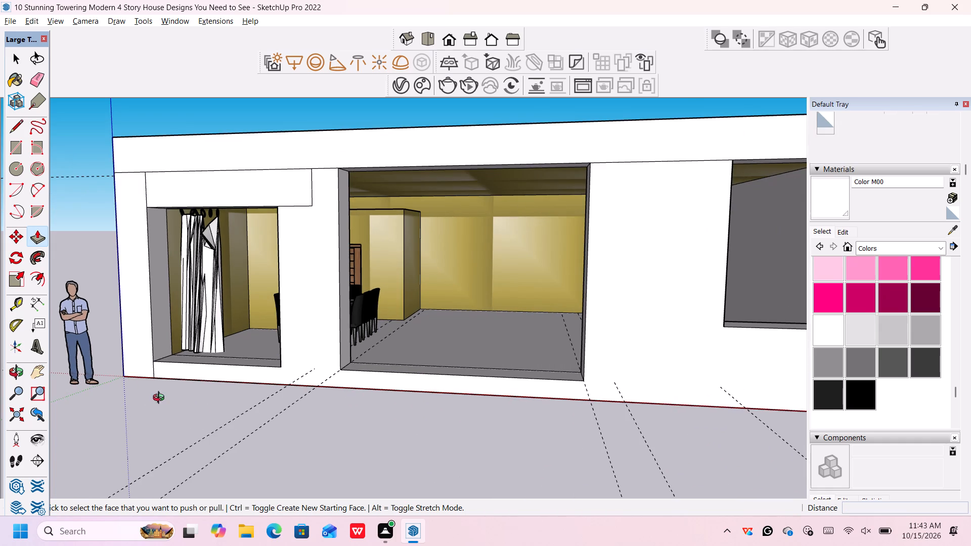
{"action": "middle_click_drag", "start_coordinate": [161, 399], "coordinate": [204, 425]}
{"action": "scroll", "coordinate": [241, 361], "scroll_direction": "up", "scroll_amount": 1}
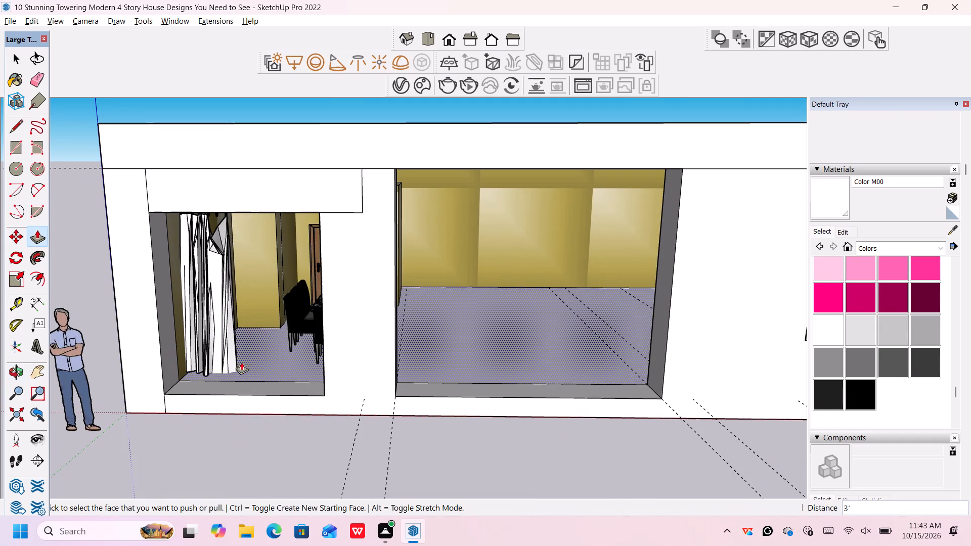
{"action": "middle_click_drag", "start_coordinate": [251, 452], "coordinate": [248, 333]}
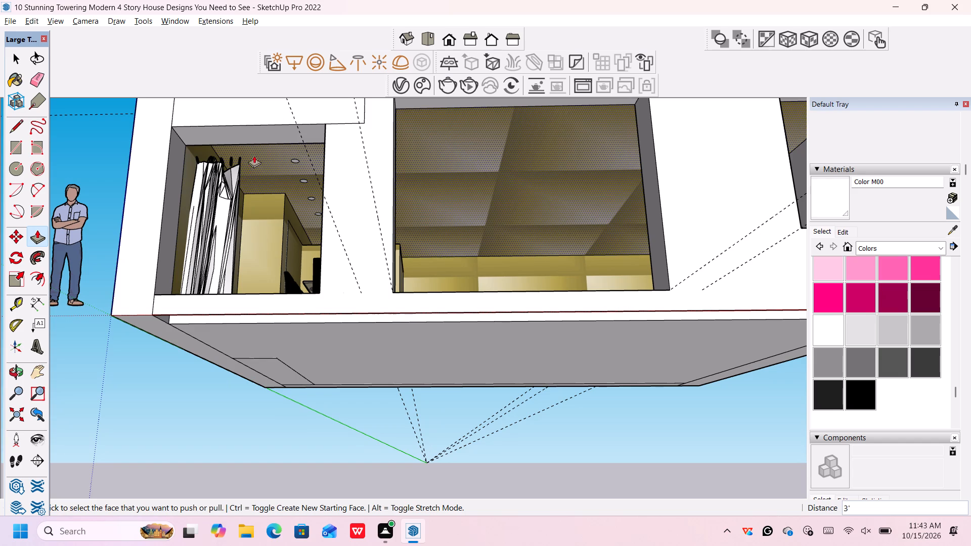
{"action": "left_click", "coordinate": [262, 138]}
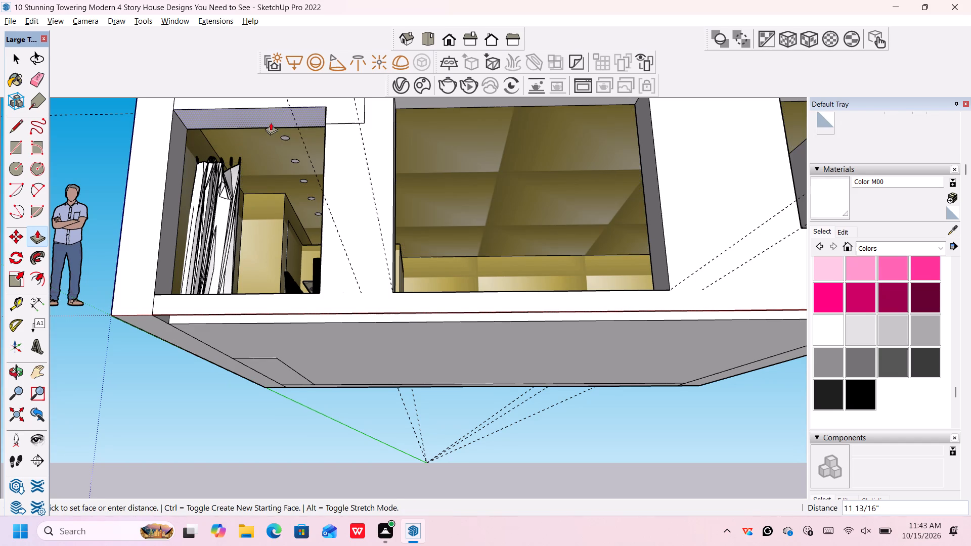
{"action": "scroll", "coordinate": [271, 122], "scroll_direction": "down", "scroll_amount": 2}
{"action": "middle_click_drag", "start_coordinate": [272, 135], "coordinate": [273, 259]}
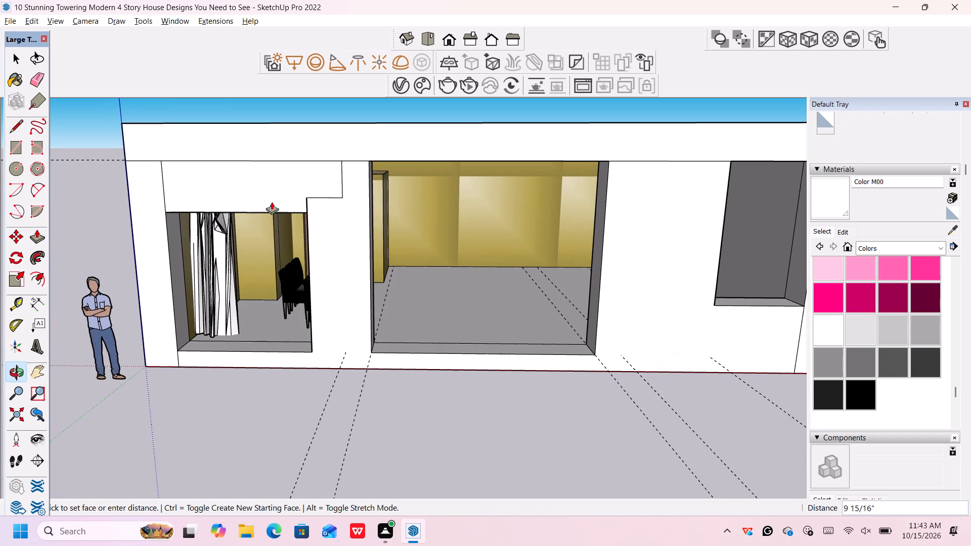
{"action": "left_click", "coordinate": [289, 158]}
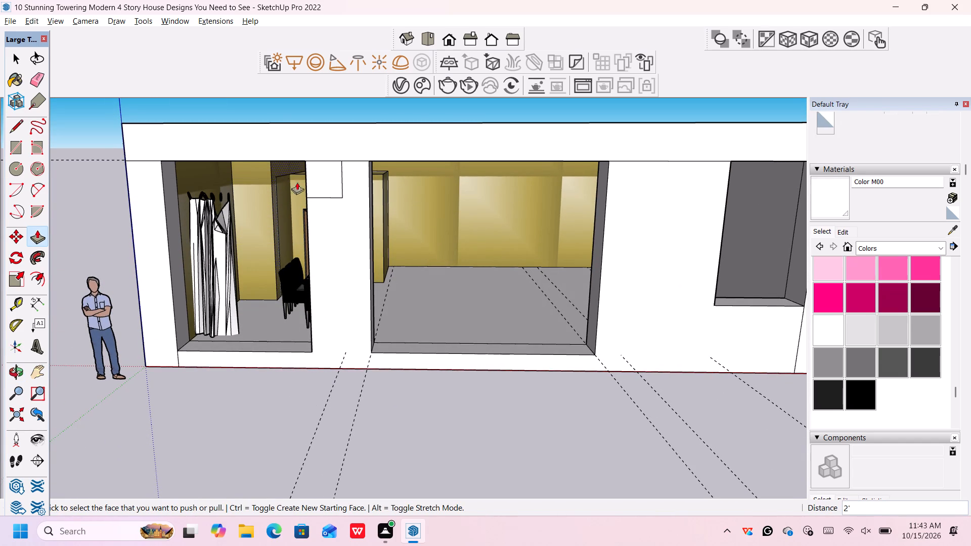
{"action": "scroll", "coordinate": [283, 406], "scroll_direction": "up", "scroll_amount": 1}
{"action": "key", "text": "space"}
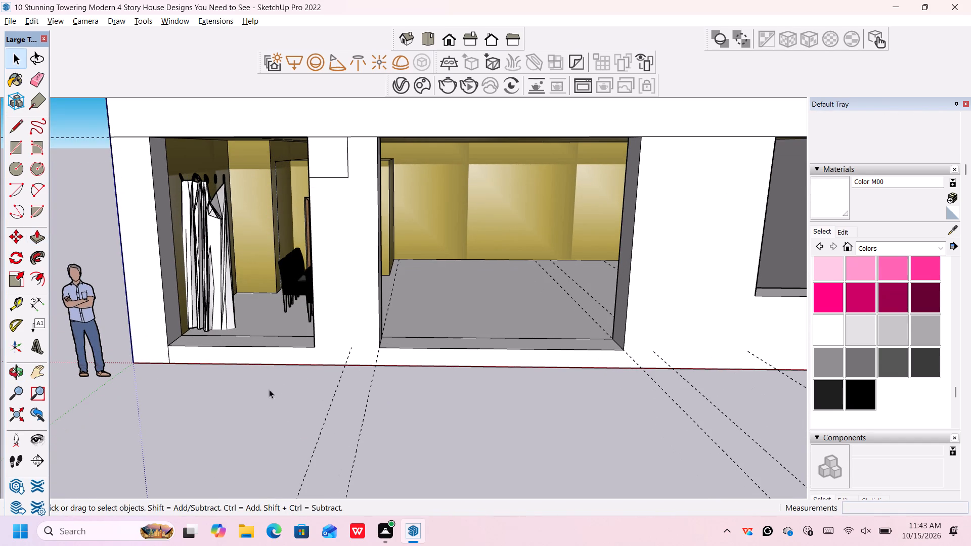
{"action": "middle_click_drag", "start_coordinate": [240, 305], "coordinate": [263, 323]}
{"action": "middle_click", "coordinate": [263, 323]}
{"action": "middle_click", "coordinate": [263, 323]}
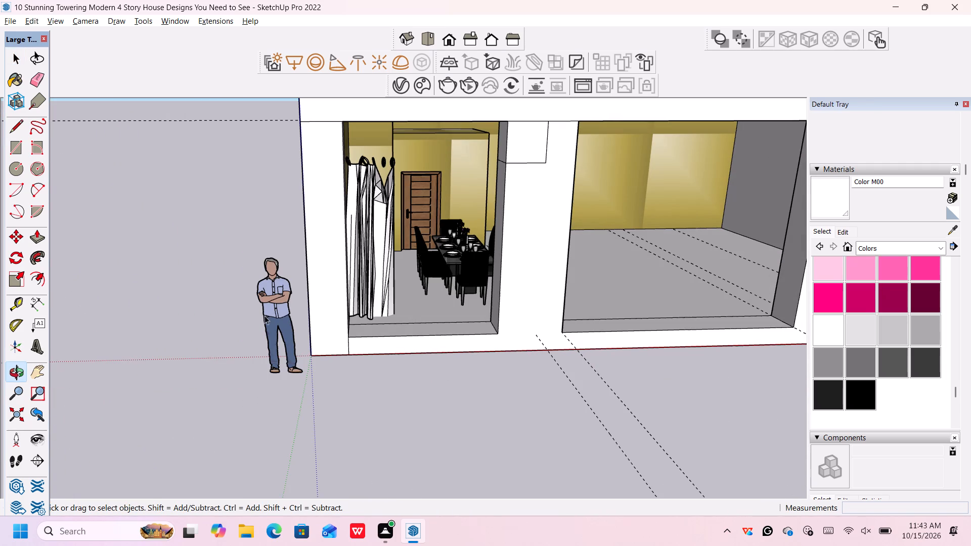
Erase the leftover horizontal and vertical header edges on the upper front face of the pillar beside the curtained bay.
{"action": "middle_click_drag", "start_coordinate": [394, 269], "coordinate": [338, 276]}
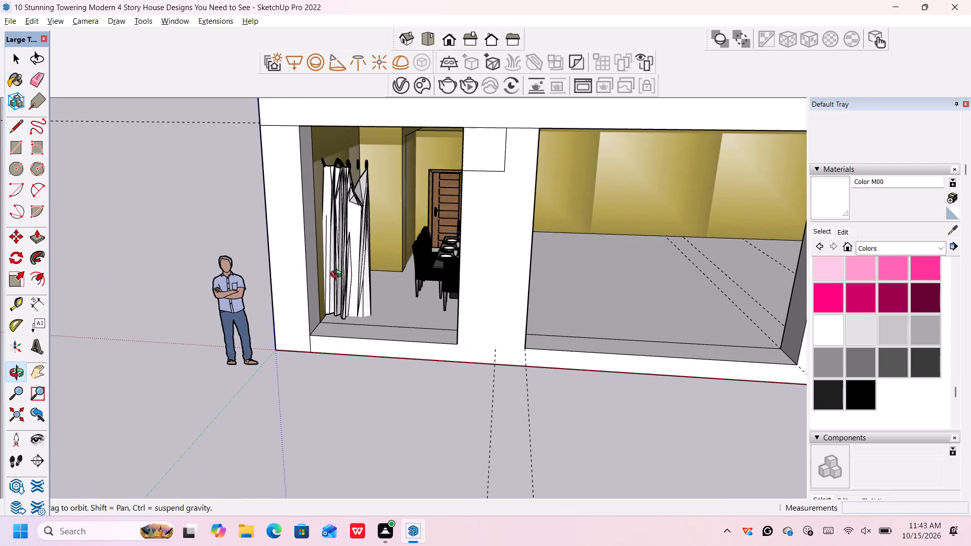
{"action": "middle_click_drag", "start_coordinate": [338, 276], "coordinate": [325, 341]}
{"action": "scroll", "coordinate": [443, 262], "scroll_direction": "up", "scroll_amount": 3}
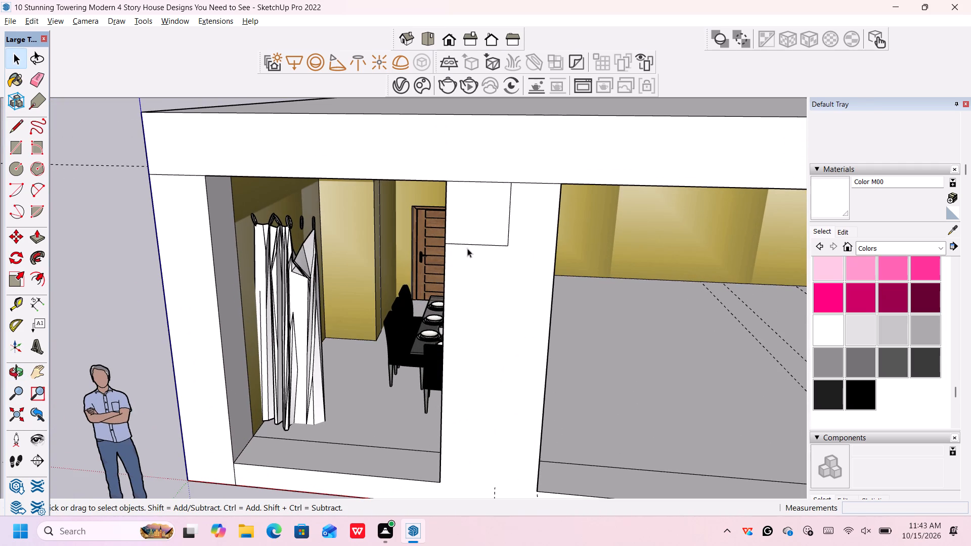
{"action": "key", "text": "e"}
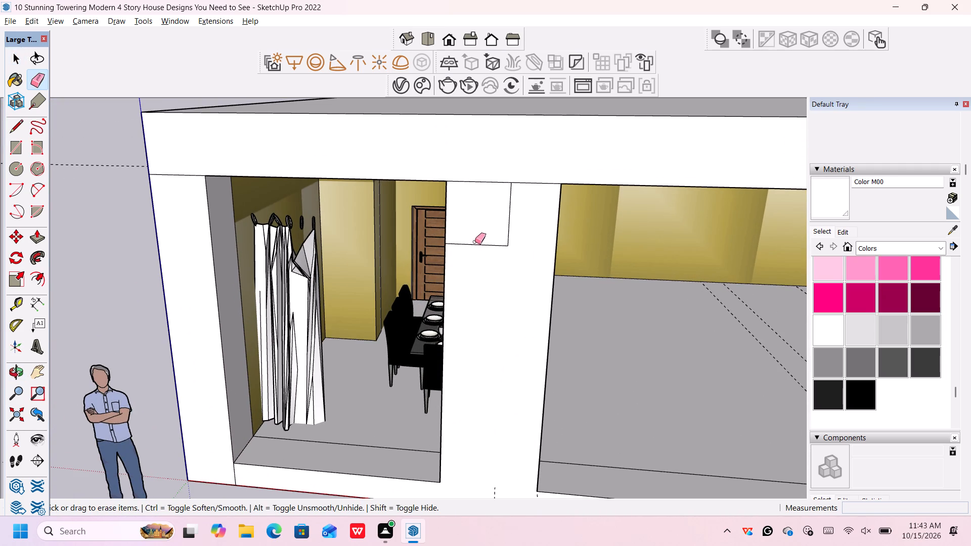
{"action": "left_click", "coordinate": [475, 245]}
{"action": "left_click", "coordinate": [509, 215]}
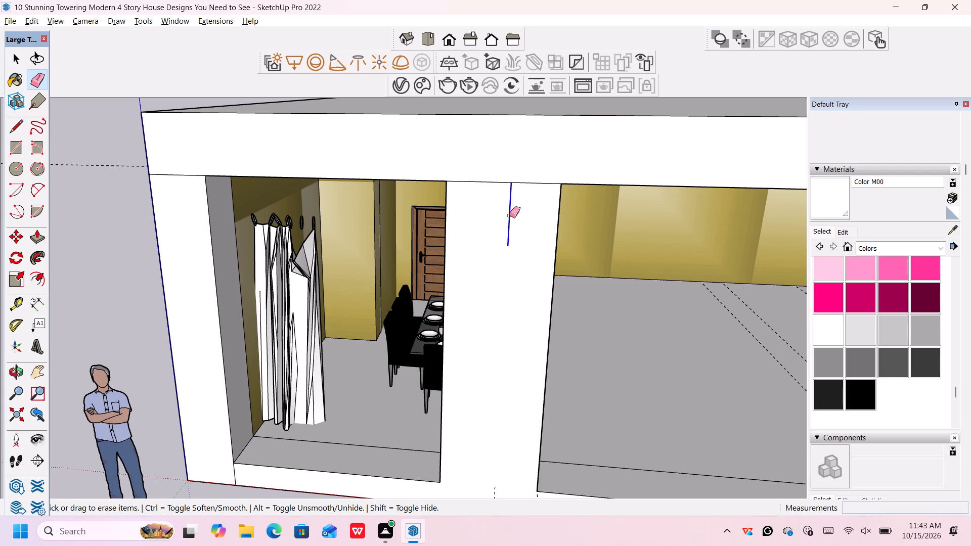
{"action": "scroll", "coordinate": [504, 241], "scroll_direction": "down", "scroll_amount": 5}
{"action": "key", "text": "space"}
Scale the curtain in the first bay upward by 1.25 along the blue axis, past the top of the opening.
{"action": "scroll", "coordinate": [401, 274], "scroll_direction": "up", "scroll_amount": 2}
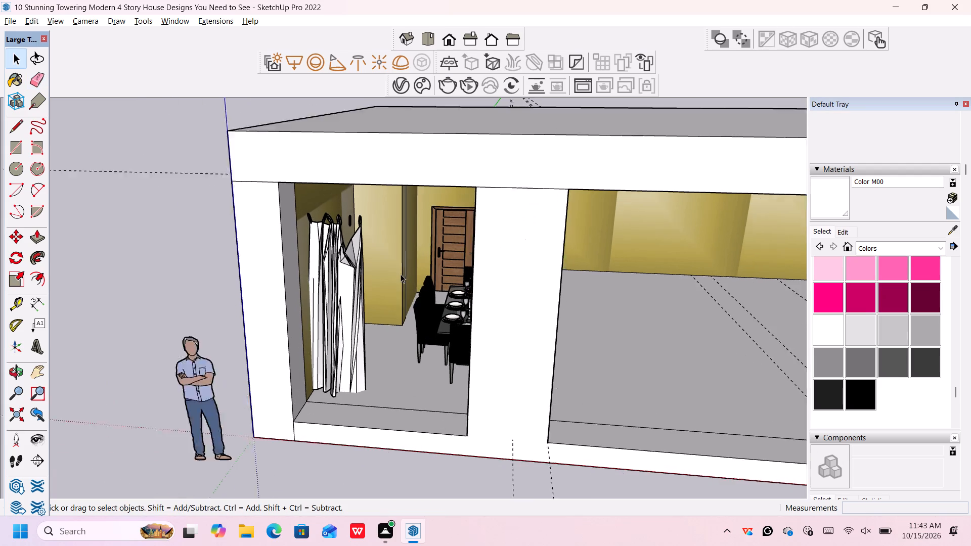
{"action": "left_click", "coordinate": [338, 268]}
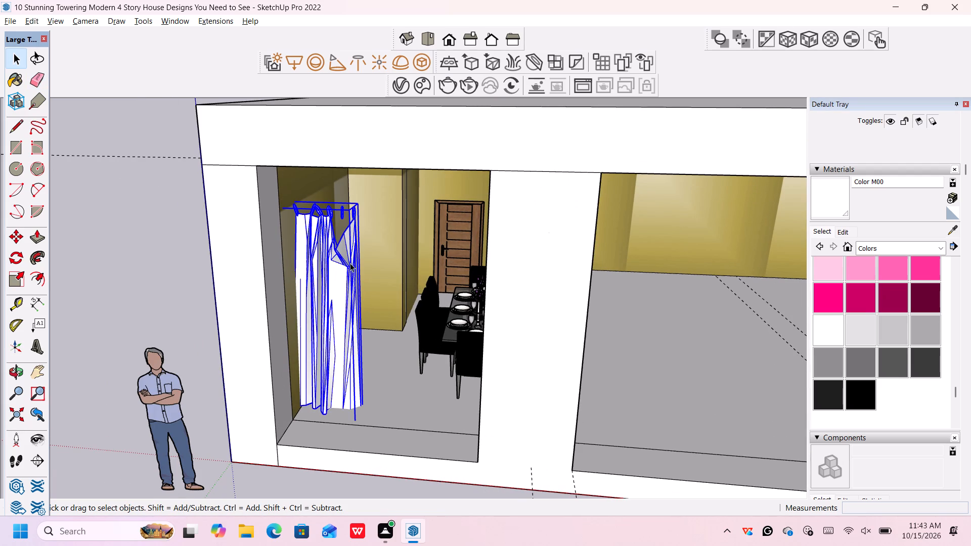
{"action": "left_click", "coordinate": [16, 278]}
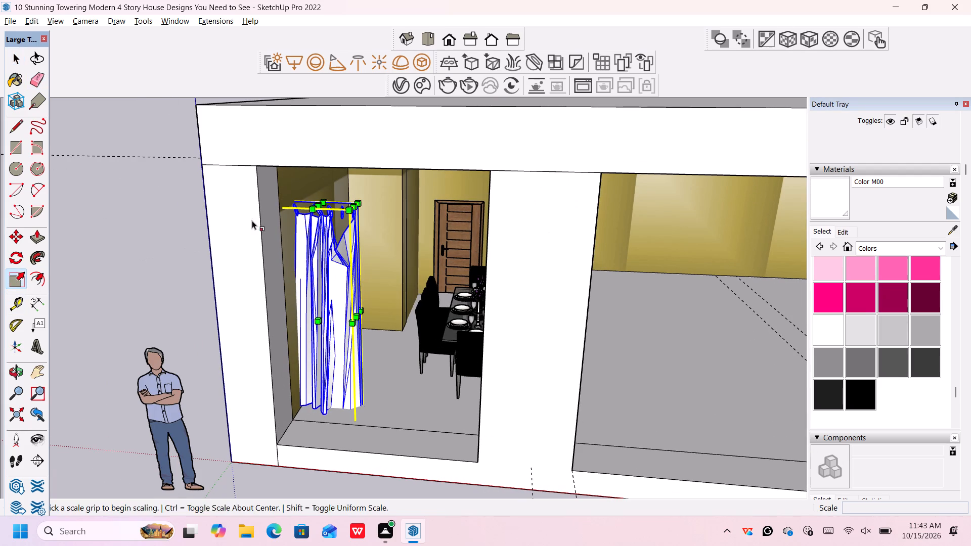
{"action": "left_click", "coordinate": [321, 201]}
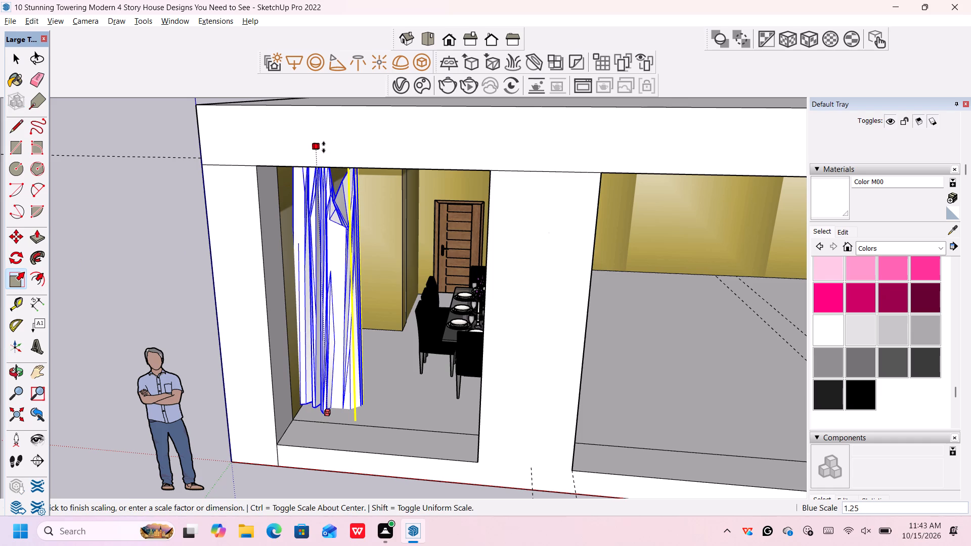
{"action": "left_click", "coordinate": [324, 148]}
{"action": "scroll", "coordinate": [302, 229], "scroll_direction": "down", "scroll_amount": 5}
{"action": "scroll", "coordinate": [271, 310], "scroll_direction": "down", "scroll_amount": 1}
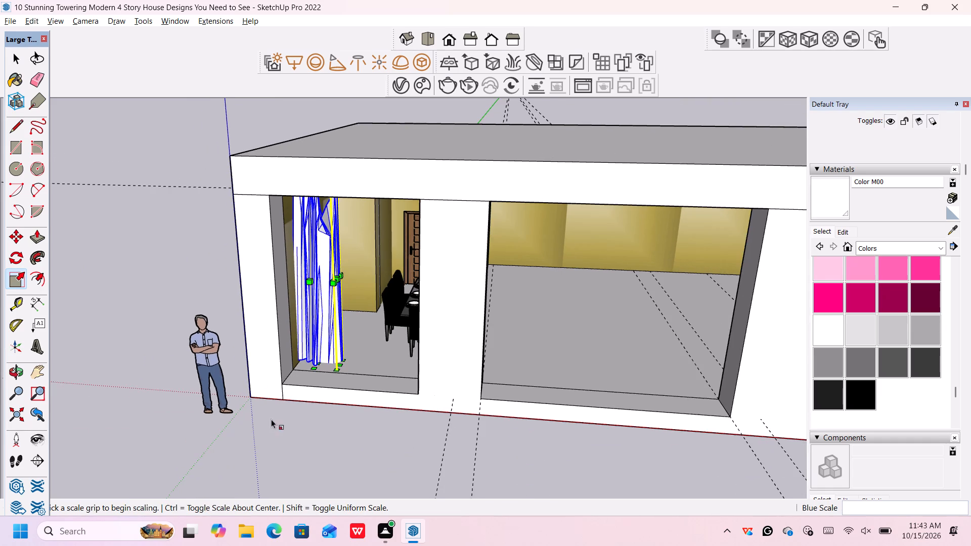
Scale the same curtain narrower along the red axis, bringing its free edge closer to the side wall.
{"action": "middle_click_drag", "start_coordinate": [271, 420], "coordinate": [291, 387]}
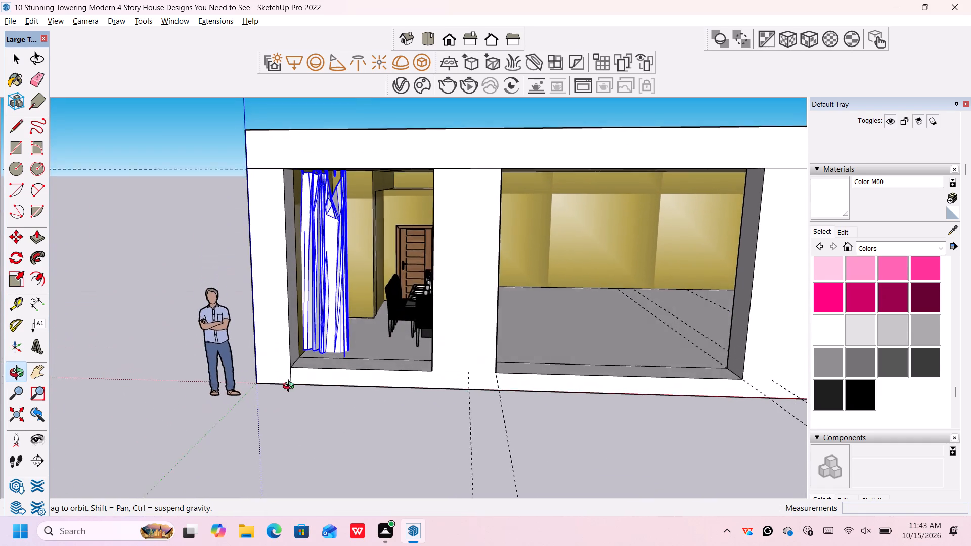
{"action": "middle_click_drag", "start_coordinate": [291, 387], "coordinate": [291, 387]}
{"action": "scroll", "coordinate": [340, 253], "scroll_direction": "up", "scroll_amount": 3}
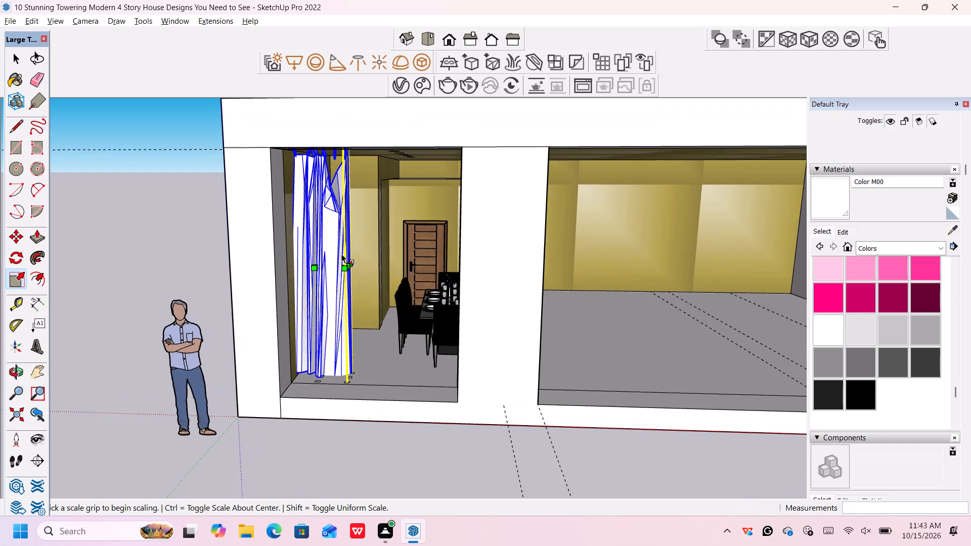
{"action": "scroll", "coordinate": [354, 265], "scroll_direction": "up", "scroll_amount": 4}
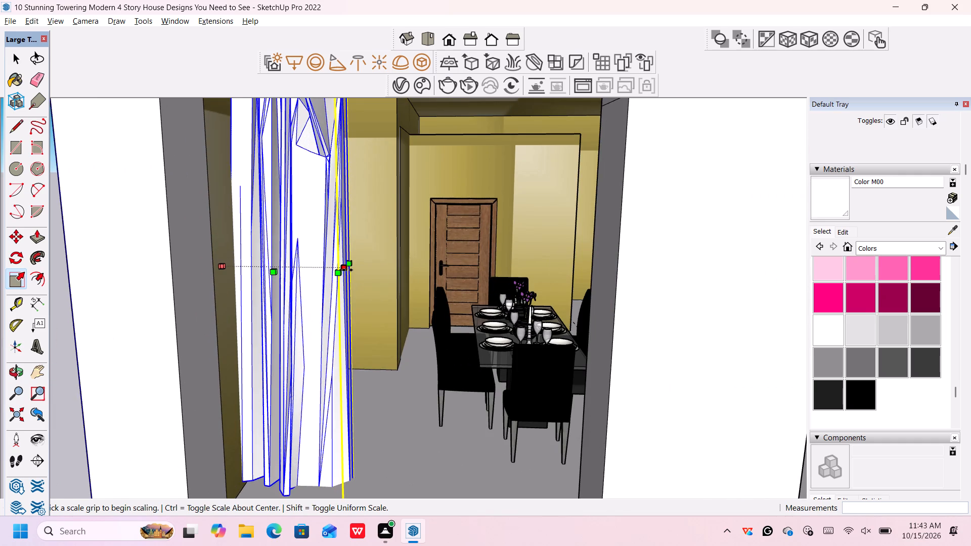
{"action": "left_click_drag", "start_coordinate": [347, 270], "coordinate": [316, 268]}
{"action": "scroll", "coordinate": [317, 267], "scroll_direction": "down", "scroll_amount": 7}
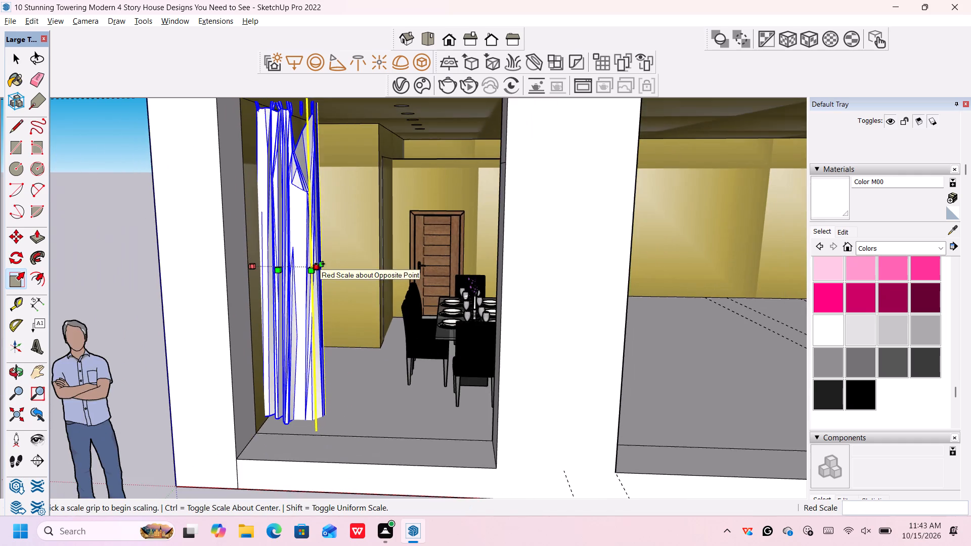
{"action": "scroll", "coordinate": [324, 263], "scroll_direction": "down", "scroll_amount": 3}
{"action": "key", "text": "space"}
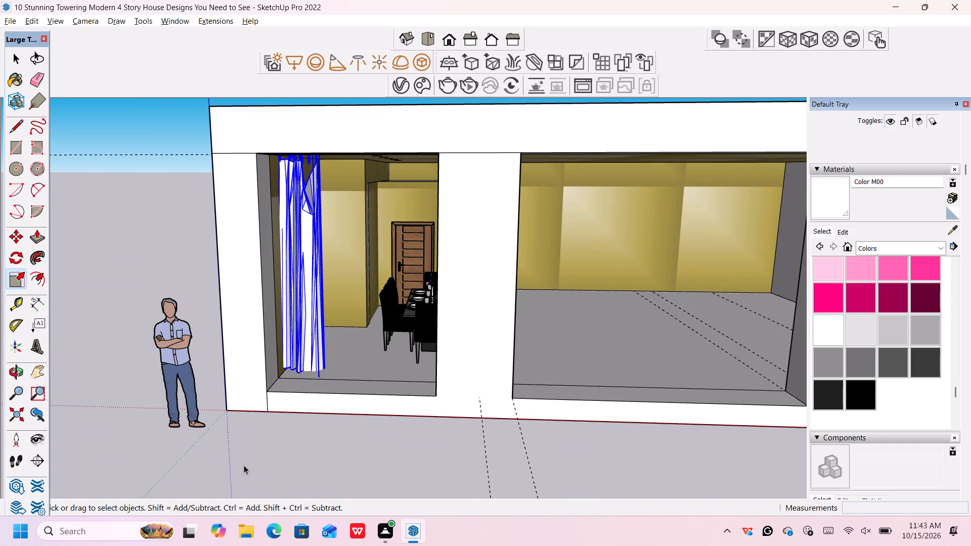
{"action": "left_click", "coordinate": [284, 465]}
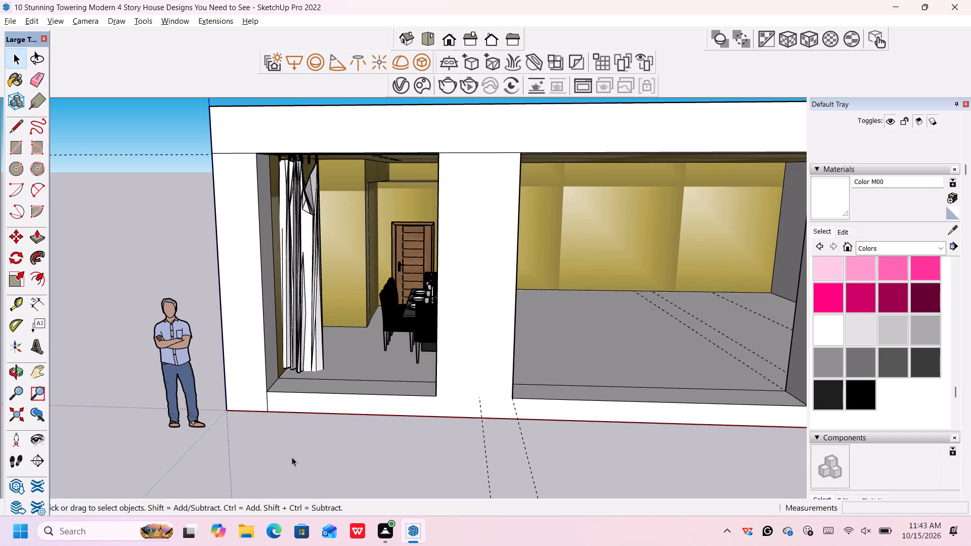
Examine the house's front facade and its three openings from several angles.
{"action": "scroll", "coordinate": [304, 427], "scroll_direction": "down", "scroll_amount": 6}
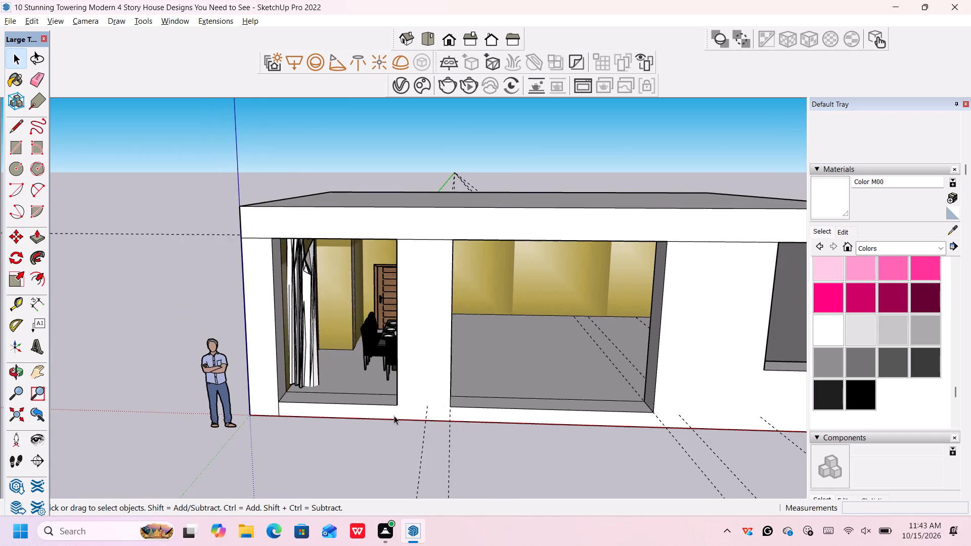
{"action": "scroll", "coordinate": [397, 416], "scroll_direction": "down", "scroll_amount": 4}
{"action": "scroll", "coordinate": [460, 416], "scroll_direction": "down", "scroll_amount": 2}
{"action": "scroll", "coordinate": [502, 459], "scroll_direction": "up", "scroll_amount": 3}
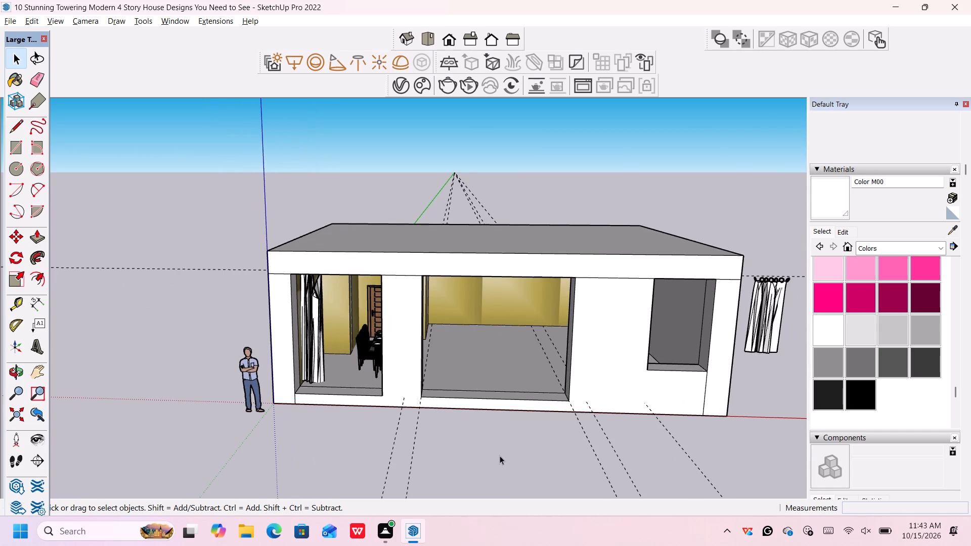
{"action": "scroll", "coordinate": [501, 453], "scroll_direction": "down", "scroll_amount": 1}
{"action": "middle_click_drag", "start_coordinate": [510, 447], "coordinate": [500, 440]}
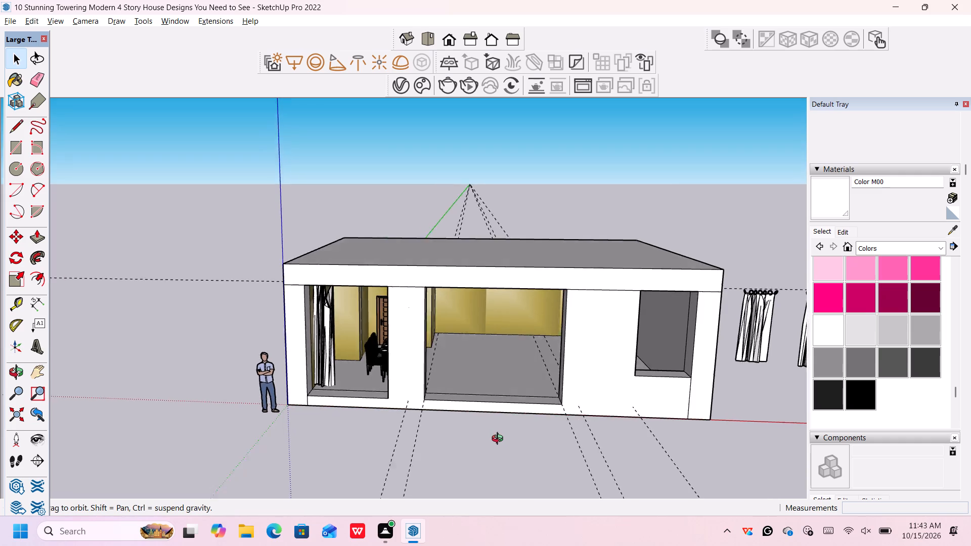
{"action": "middle_click_drag", "start_coordinate": [500, 440], "coordinate": [496, 434]}
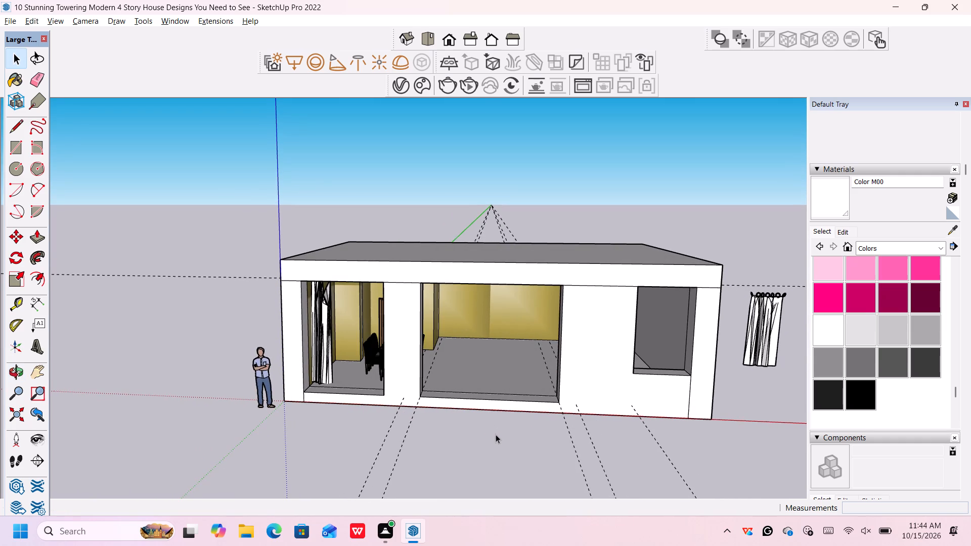
{"action": "scroll", "coordinate": [496, 435], "scroll_direction": "up", "scroll_amount": 1}
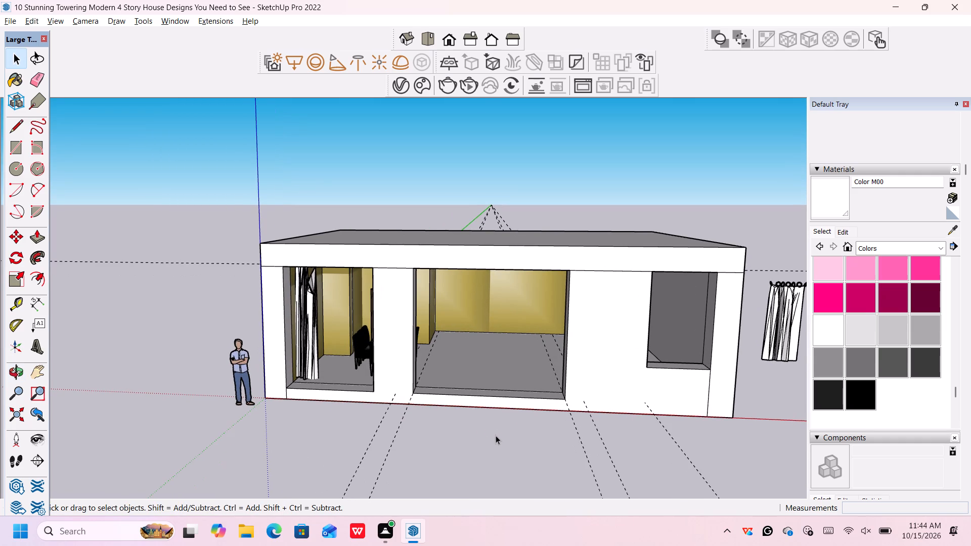
{"action": "middle_click_drag", "start_coordinate": [494, 433], "coordinate": [445, 412]}
{"action": "scroll", "coordinate": [509, 371], "scroll_direction": "up", "scroll_amount": 1}
{"action": "middle_click_drag", "start_coordinate": [507, 366], "coordinate": [479, 365]}
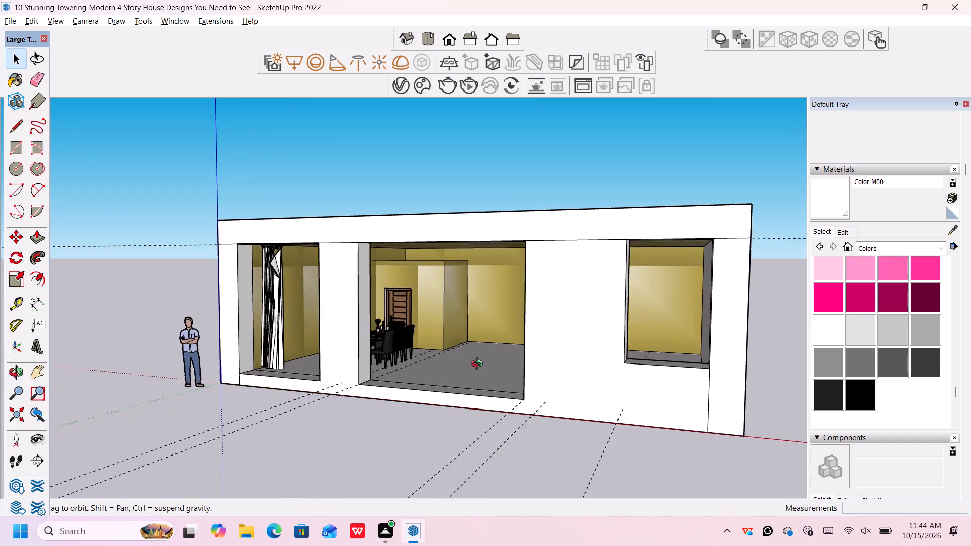
{"action": "middle_click_drag", "start_coordinate": [479, 365], "coordinate": [527, 388]}
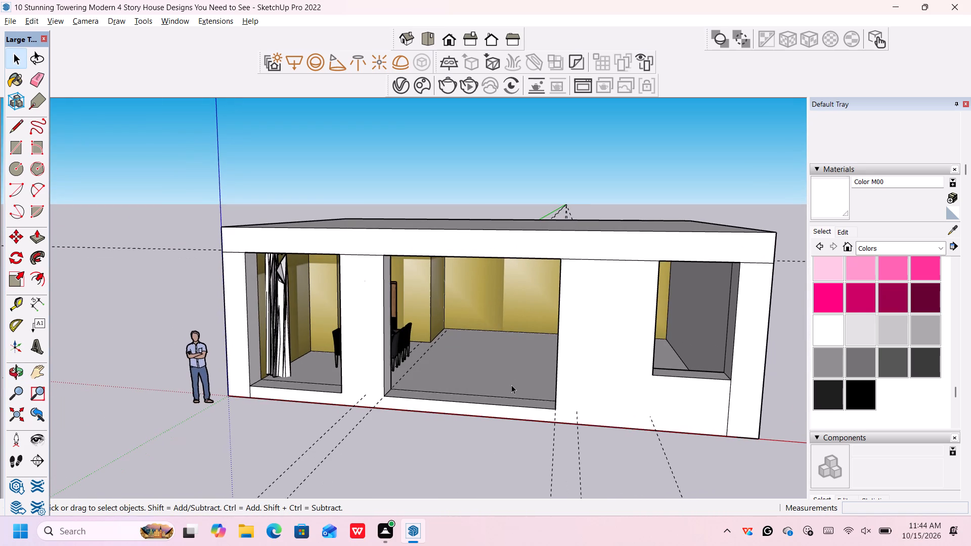
Push/Pull the top of the sill in the large middle opening 11' upward to wall the opening in.
{"action": "middle_click_drag", "start_coordinate": [482, 388], "coordinate": [512, 421]}
{"action": "scroll", "coordinate": [506, 415], "scroll_direction": "up", "scroll_amount": 2}
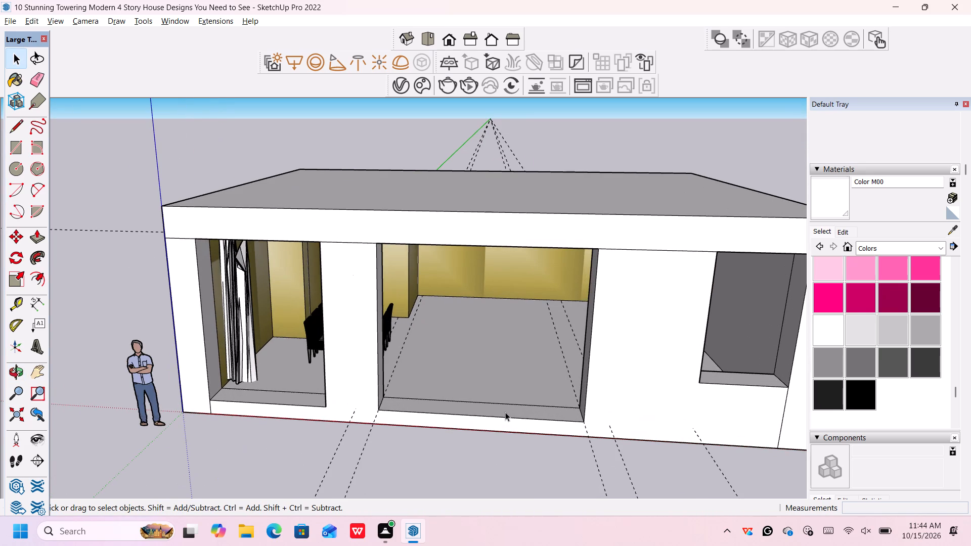
{"action": "key", "text": "p"}
{"action": "left_click", "coordinate": [503, 406]}
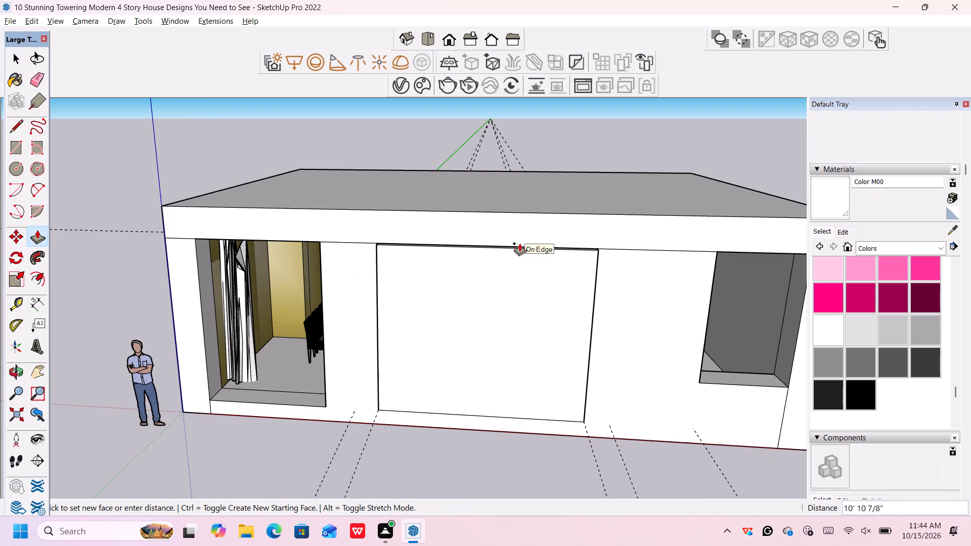
{"action": "type", "text": "11"}
{"action": "key", "text": "apostrophe"}
{"action": "key", "text": "Return"}
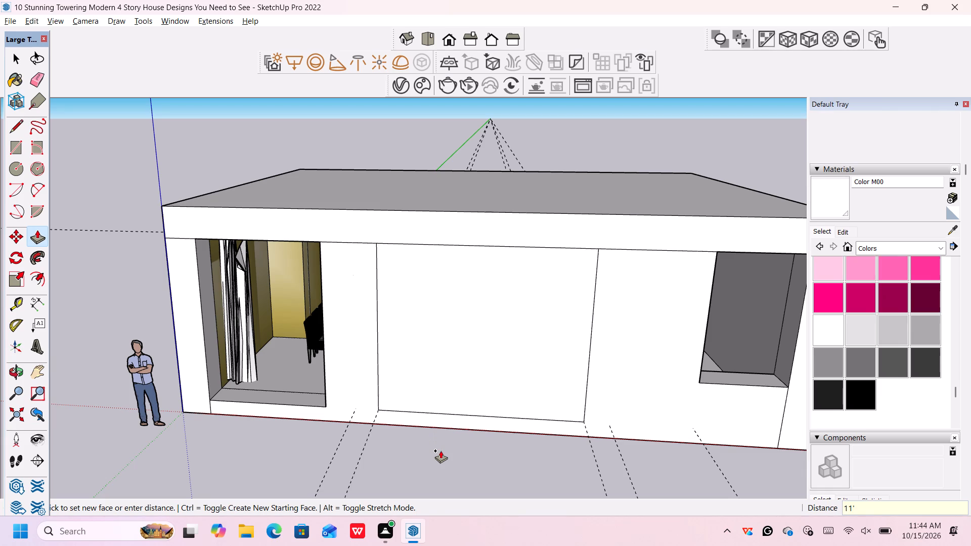
{"action": "scroll", "coordinate": [443, 448], "scroll_direction": "down", "scroll_amount": 4}
{"action": "middle_click_drag", "start_coordinate": [476, 455], "coordinate": [477, 430]}
{"action": "key", "text": "space"}
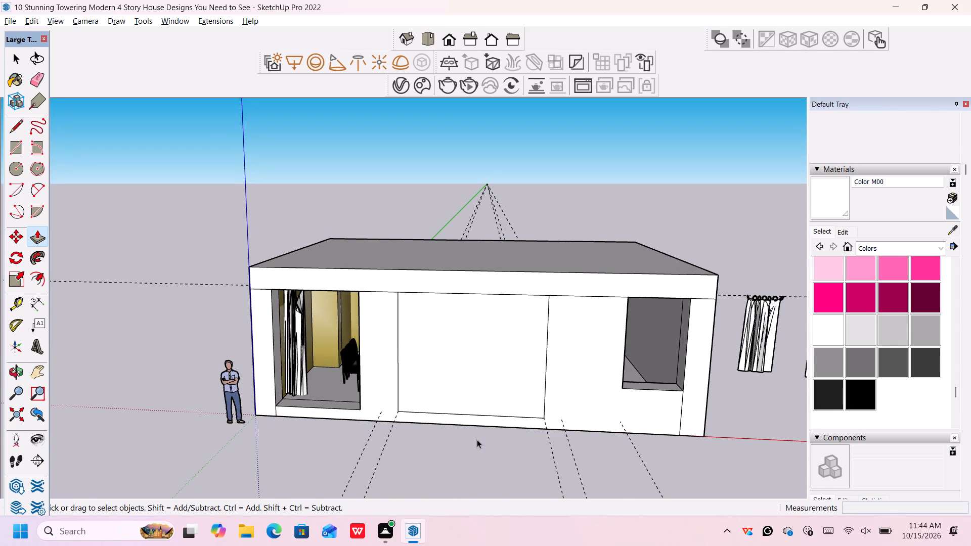
Delete the dashed construction guide lines running across and alongside the house.
{"action": "scroll", "coordinate": [476, 445], "scroll_direction": "down", "scroll_amount": 3}
{"action": "left_click_drag", "start_coordinate": [564, 184], "coordinate": [560, 184]}
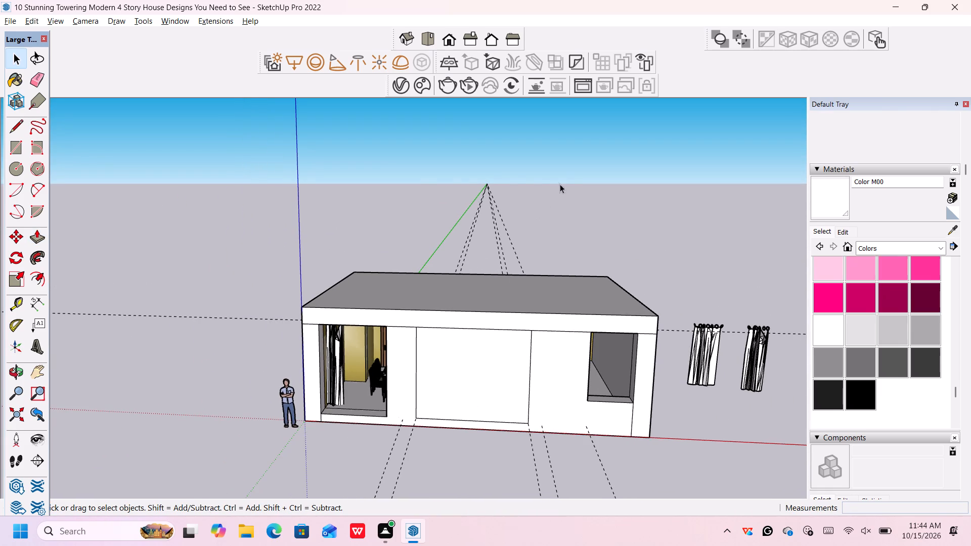
{"action": "left_click_drag", "start_coordinate": [560, 184], "coordinate": [411, 235]}
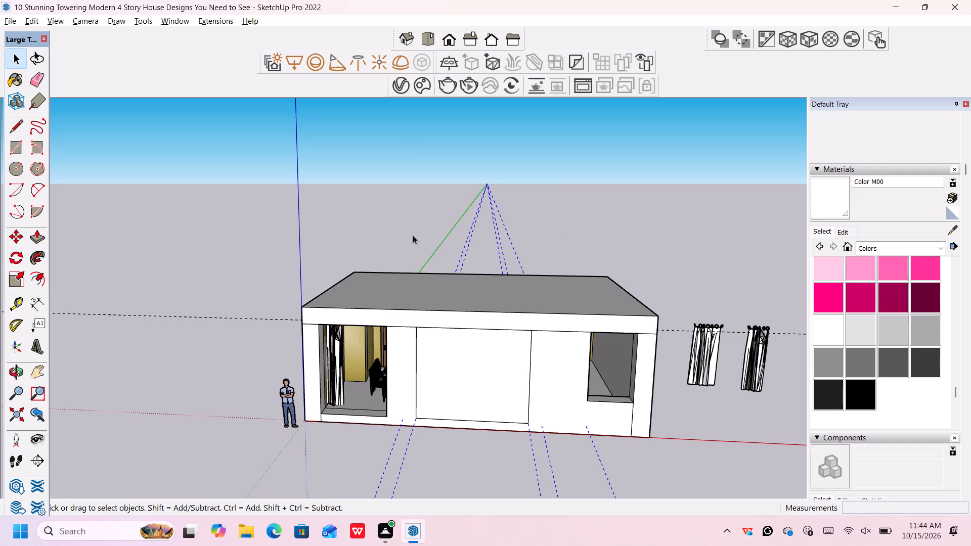
{"action": "key", "text": "Delete"}
{"action": "left_click_drag", "start_coordinate": [182, 301], "coordinate": [157, 358]}
{"action": "key", "text": "Delete"}
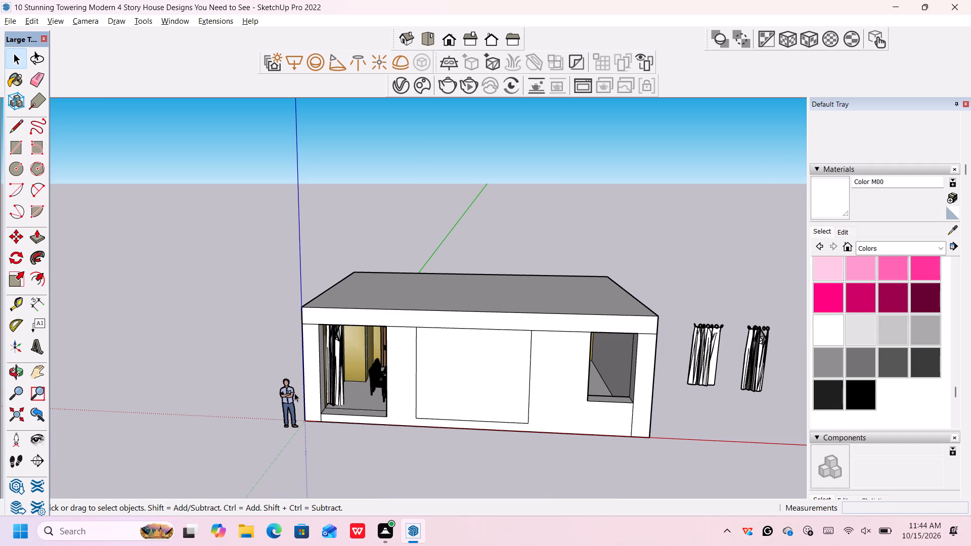
Examine the front facade with its walled-in middle bay and the two window openings.
{"action": "scroll", "coordinate": [452, 410], "scroll_direction": "up", "scroll_amount": 3}
{"action": "scroll", "coordinate": [563, 428], "scroll_direction": "down", "scroll_amount": 18}
{"action": "scroll", "coordinate": [591, 457], "scroll_direction": "up", "scroll_amount": 3}
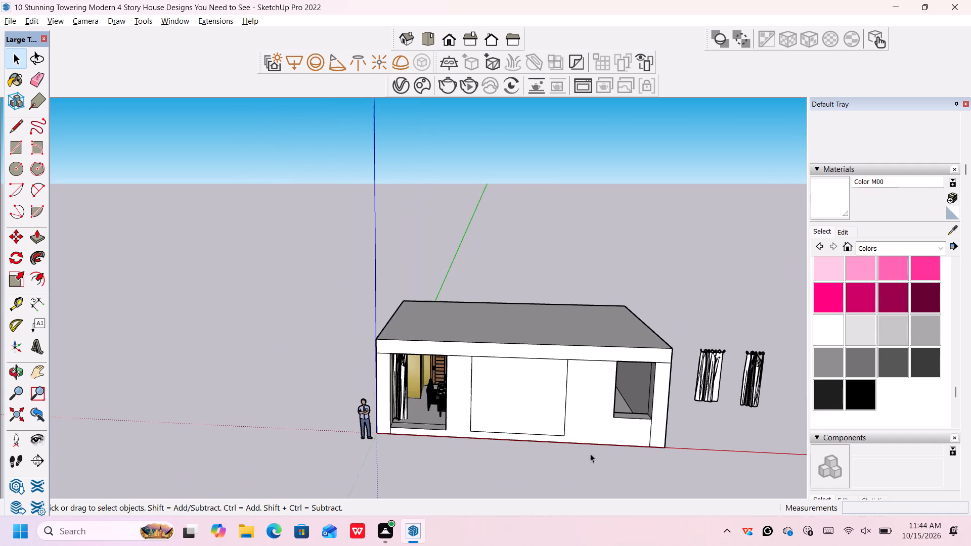
{"action": "scroll", "coordinate": [658, 446], "scroll_direction": "up", "scroll_amount": 4}
{"action": "middle_click_drag", "start_coordinate": [628, 471], "coordinate": [627, 466]}
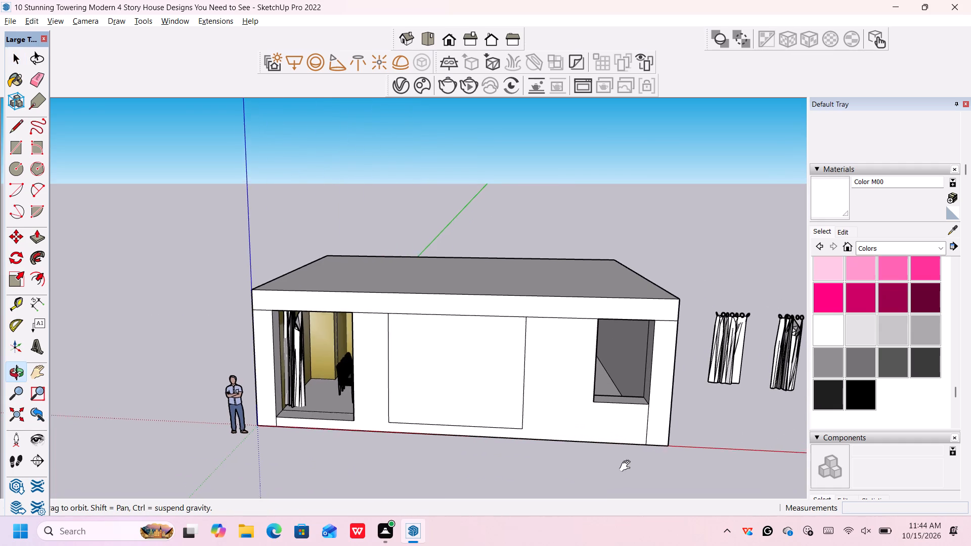
{"action": "middle_click_drag", "start_coordinate": [627, 466], "coordinate": [602, 436]}
{"action": "scroll", "coordinate": [415, 388], "scroll_direction": "up", "scroll_amount": 4}
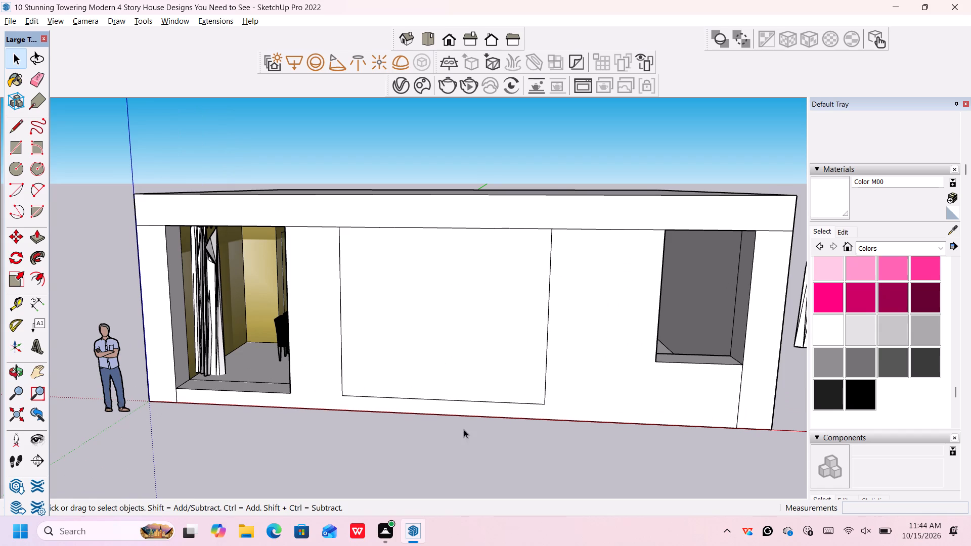
{"action": "middle_click_drag", "start_coordinate": [466, 432], "coordinate": [461, 426]}
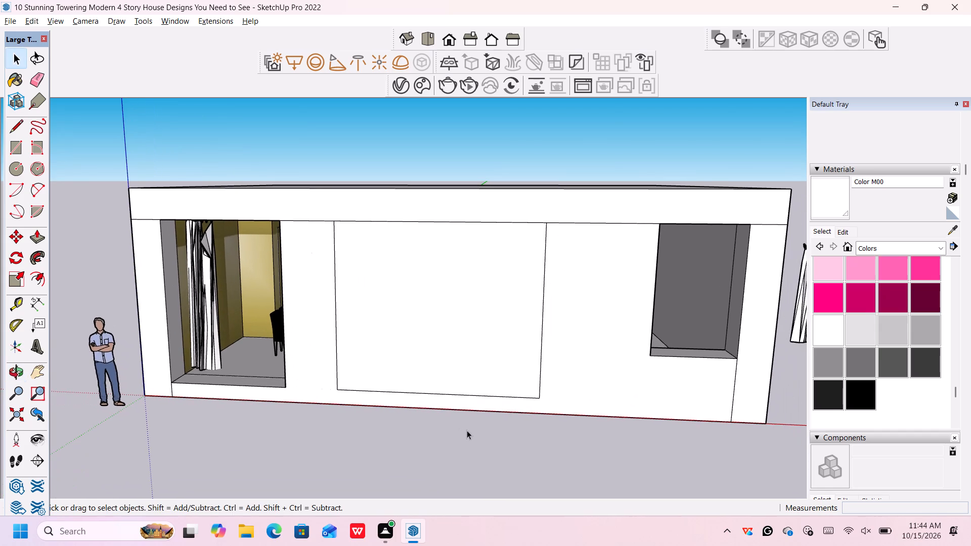
{"action": "middle_click_drag", "start_coordinate": [468, 431], "coordinate": [448, 423]}
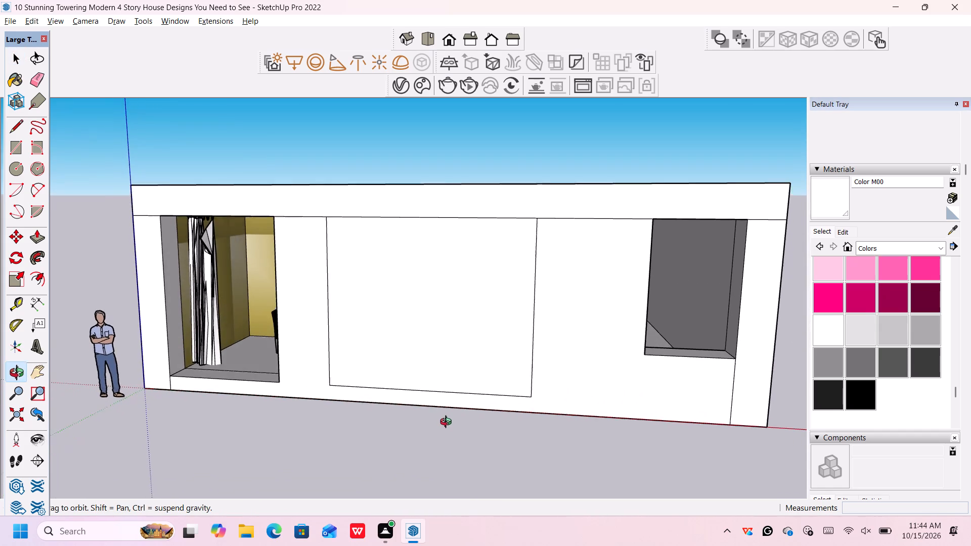
{"action": "middle_click_drag", "start_coordinate": [448, 423], "coordinate": [514, 433]}
{"action": "scroll", "coordinate": [521, 427], "scroll_direction": "up", "scroll_amount": 2}
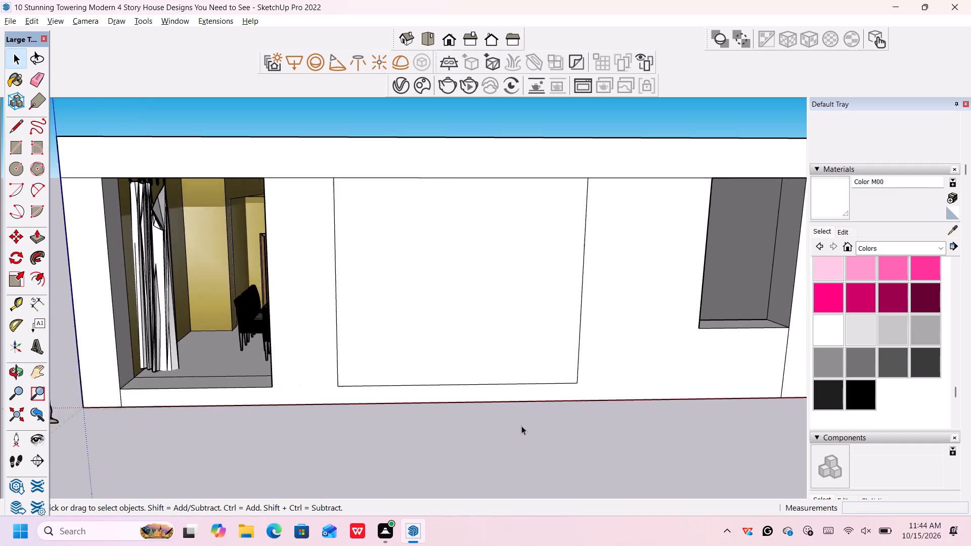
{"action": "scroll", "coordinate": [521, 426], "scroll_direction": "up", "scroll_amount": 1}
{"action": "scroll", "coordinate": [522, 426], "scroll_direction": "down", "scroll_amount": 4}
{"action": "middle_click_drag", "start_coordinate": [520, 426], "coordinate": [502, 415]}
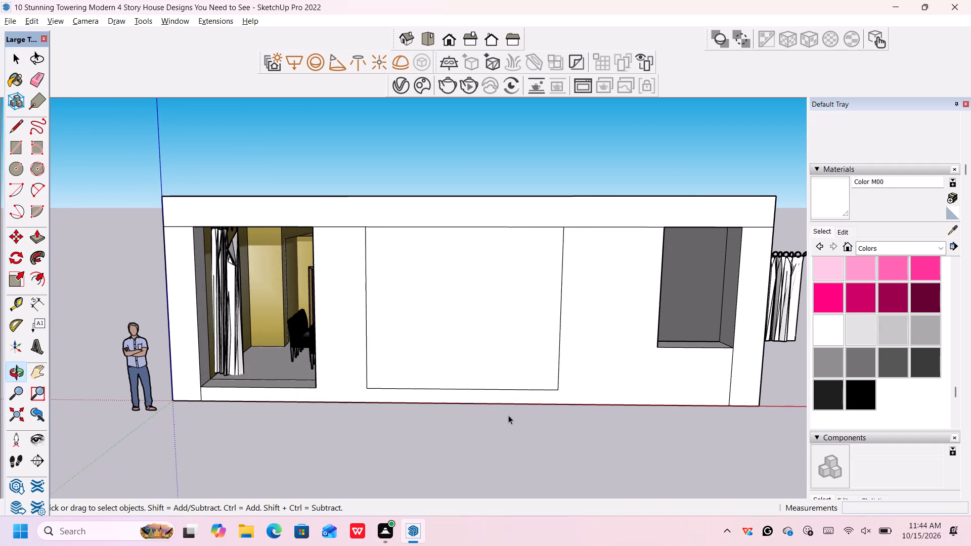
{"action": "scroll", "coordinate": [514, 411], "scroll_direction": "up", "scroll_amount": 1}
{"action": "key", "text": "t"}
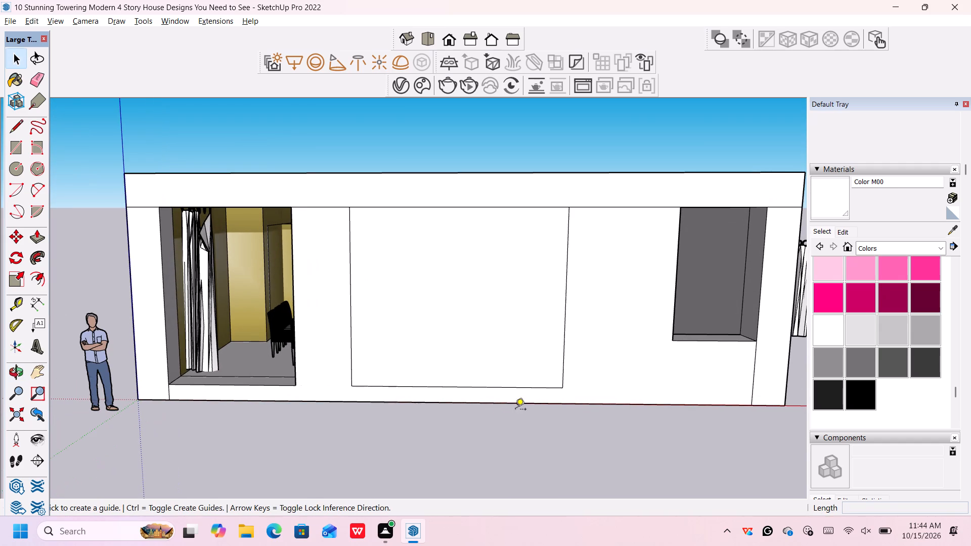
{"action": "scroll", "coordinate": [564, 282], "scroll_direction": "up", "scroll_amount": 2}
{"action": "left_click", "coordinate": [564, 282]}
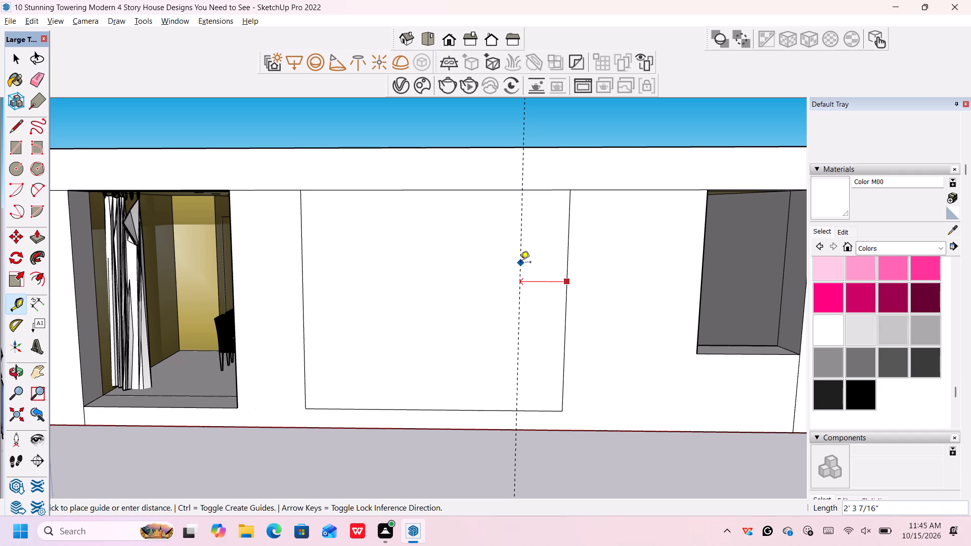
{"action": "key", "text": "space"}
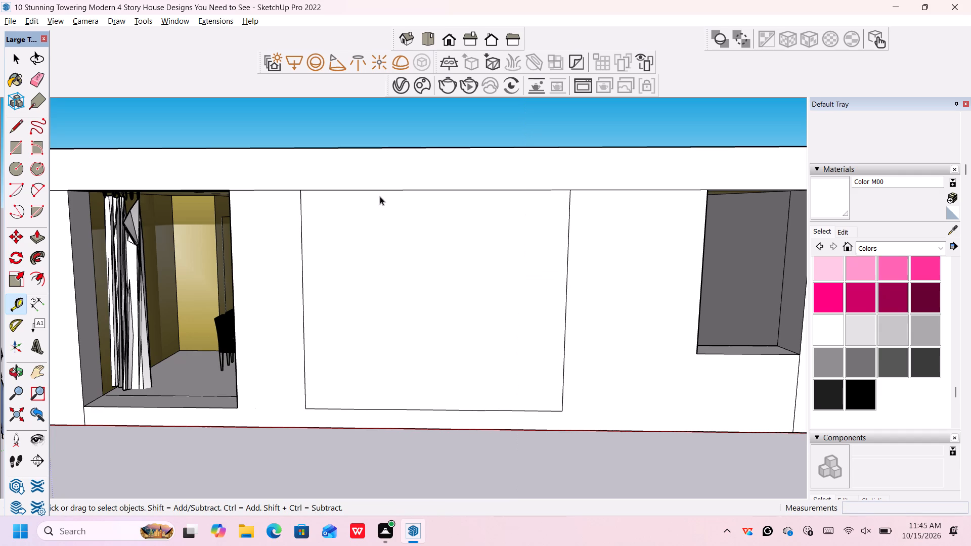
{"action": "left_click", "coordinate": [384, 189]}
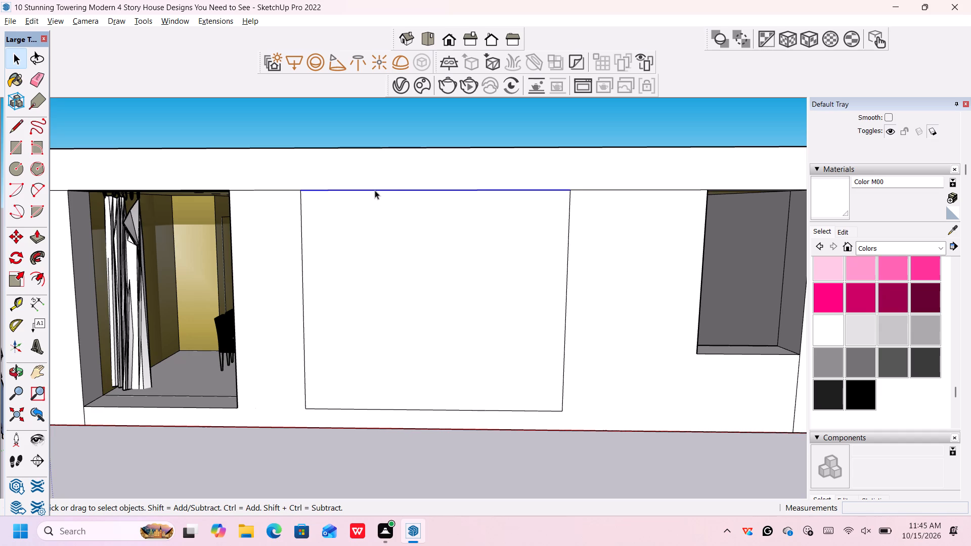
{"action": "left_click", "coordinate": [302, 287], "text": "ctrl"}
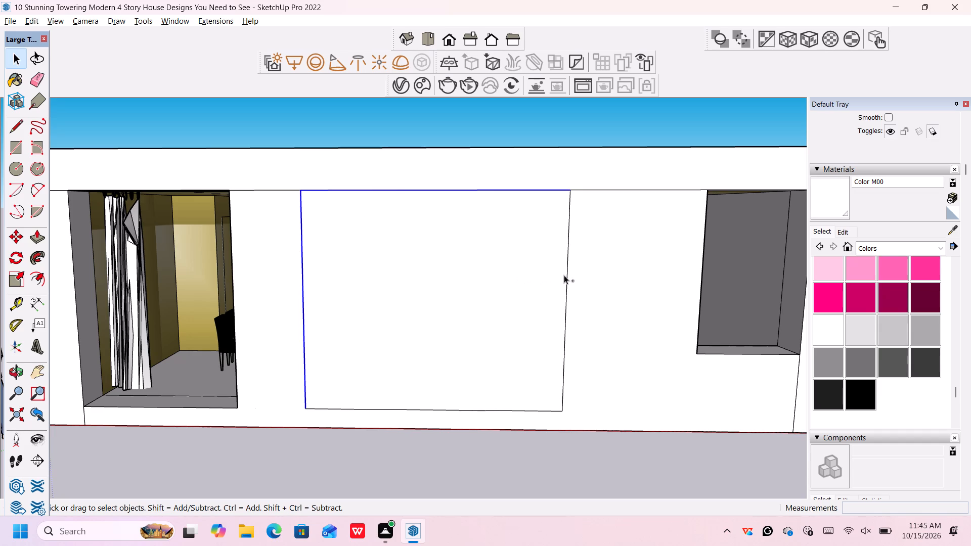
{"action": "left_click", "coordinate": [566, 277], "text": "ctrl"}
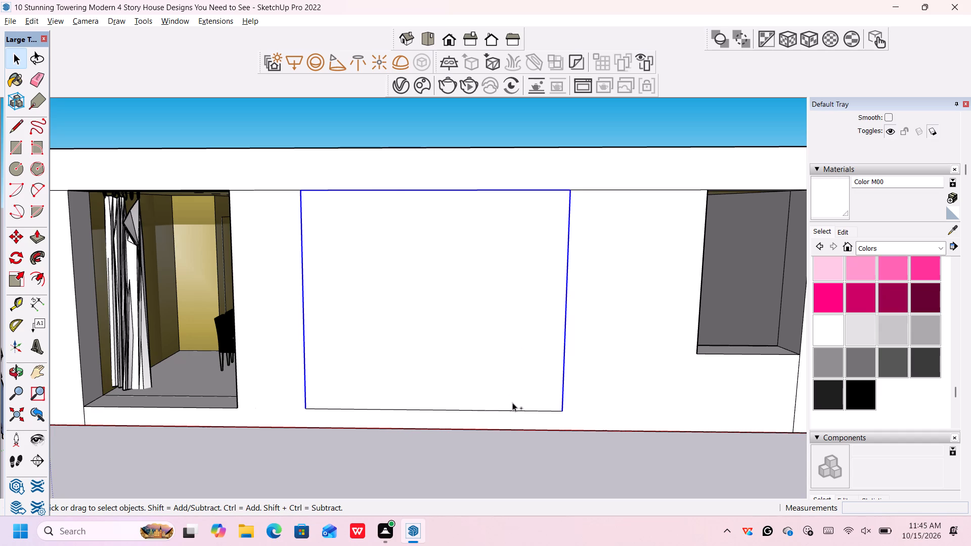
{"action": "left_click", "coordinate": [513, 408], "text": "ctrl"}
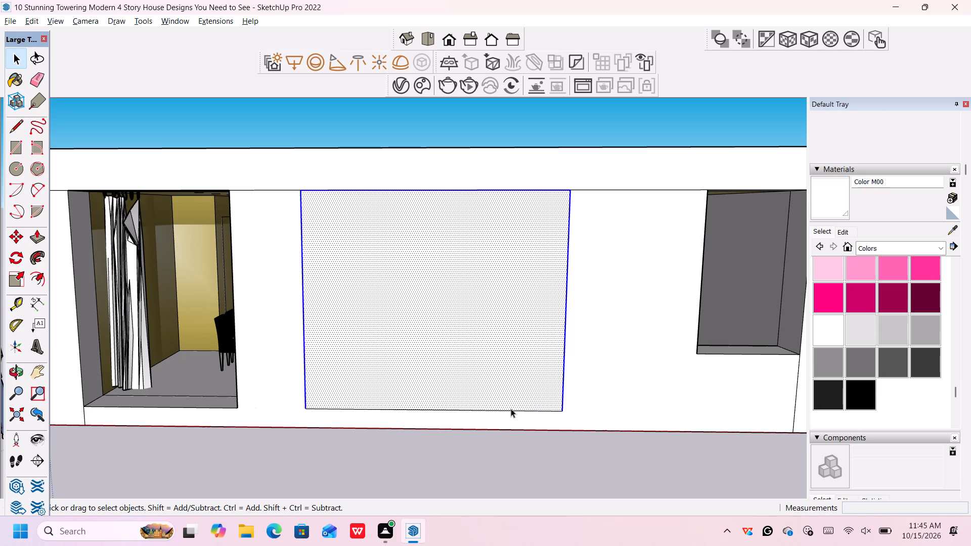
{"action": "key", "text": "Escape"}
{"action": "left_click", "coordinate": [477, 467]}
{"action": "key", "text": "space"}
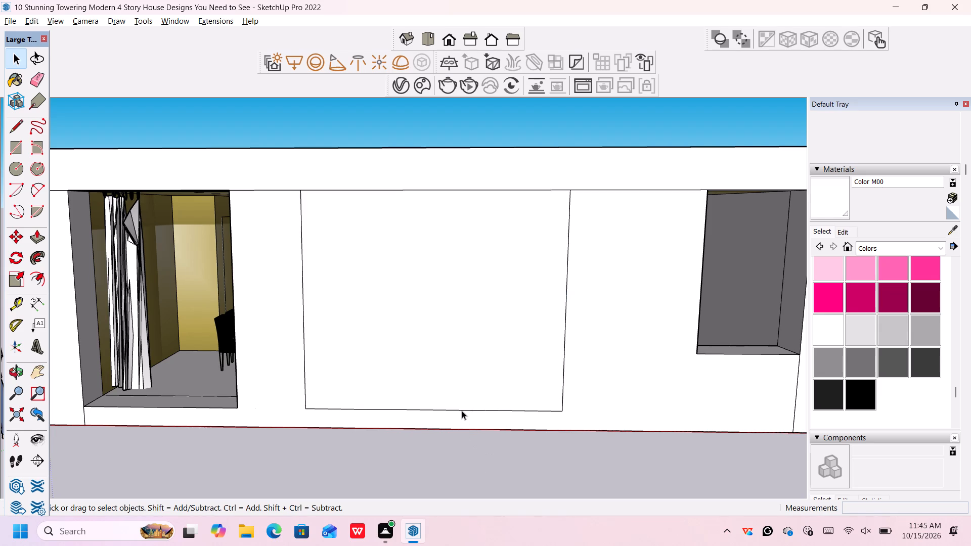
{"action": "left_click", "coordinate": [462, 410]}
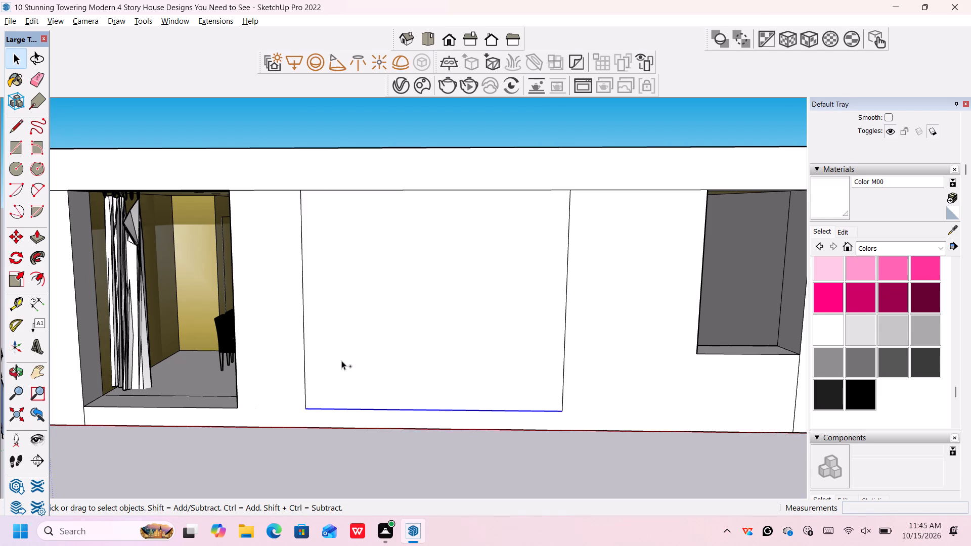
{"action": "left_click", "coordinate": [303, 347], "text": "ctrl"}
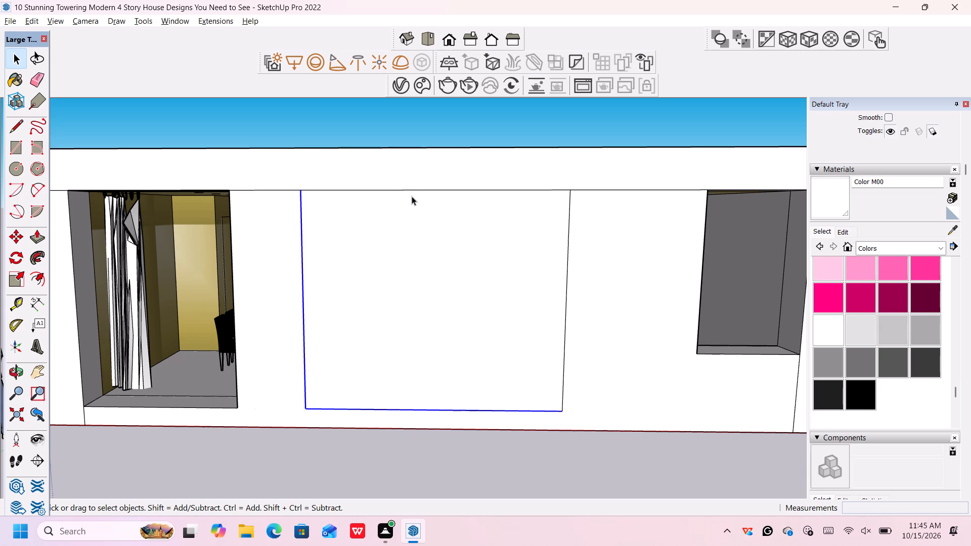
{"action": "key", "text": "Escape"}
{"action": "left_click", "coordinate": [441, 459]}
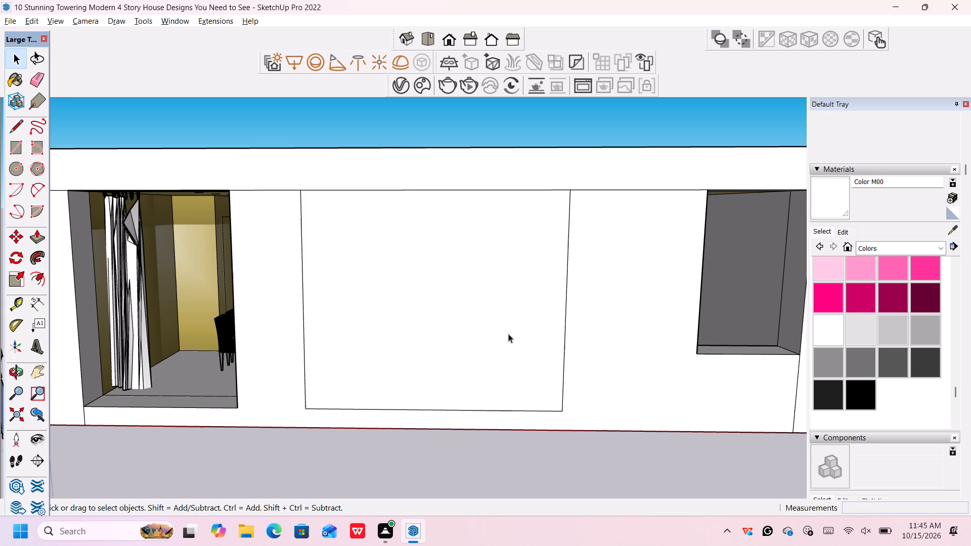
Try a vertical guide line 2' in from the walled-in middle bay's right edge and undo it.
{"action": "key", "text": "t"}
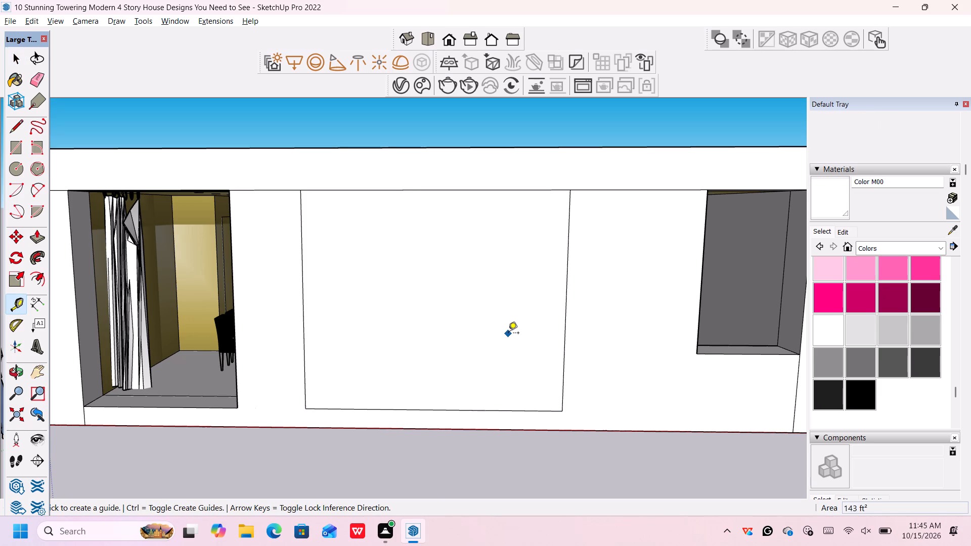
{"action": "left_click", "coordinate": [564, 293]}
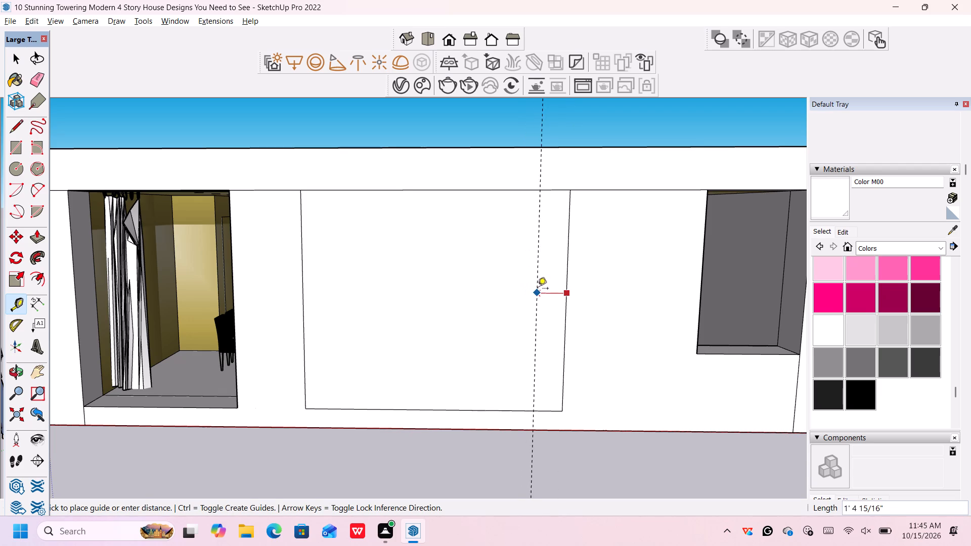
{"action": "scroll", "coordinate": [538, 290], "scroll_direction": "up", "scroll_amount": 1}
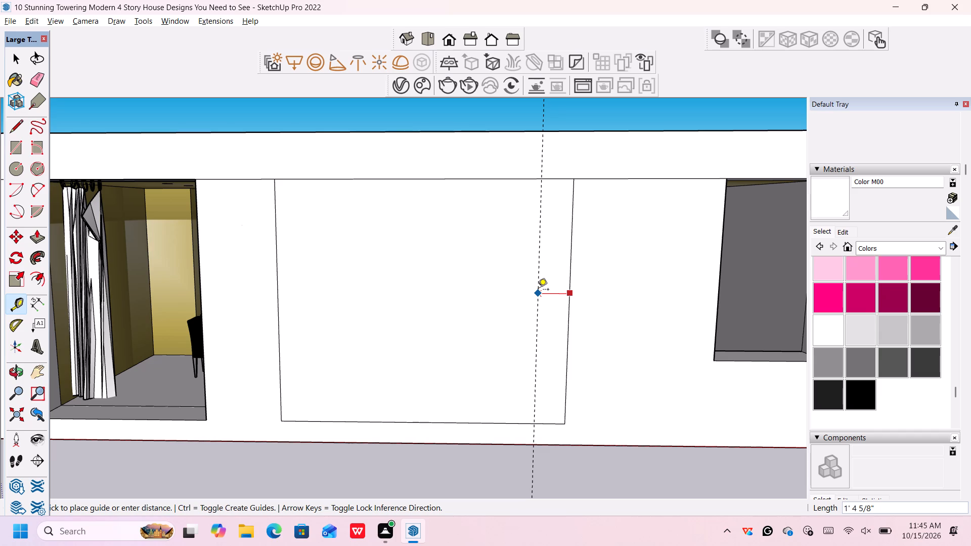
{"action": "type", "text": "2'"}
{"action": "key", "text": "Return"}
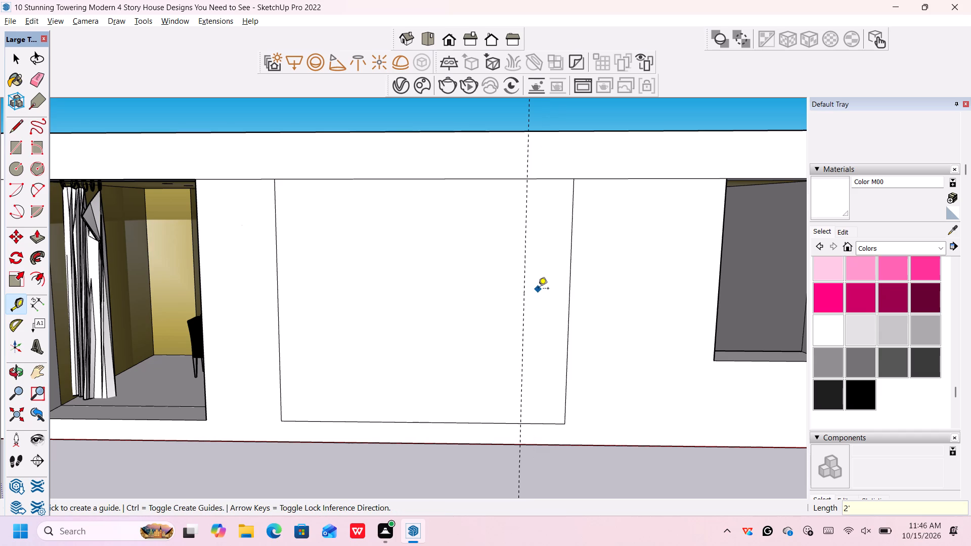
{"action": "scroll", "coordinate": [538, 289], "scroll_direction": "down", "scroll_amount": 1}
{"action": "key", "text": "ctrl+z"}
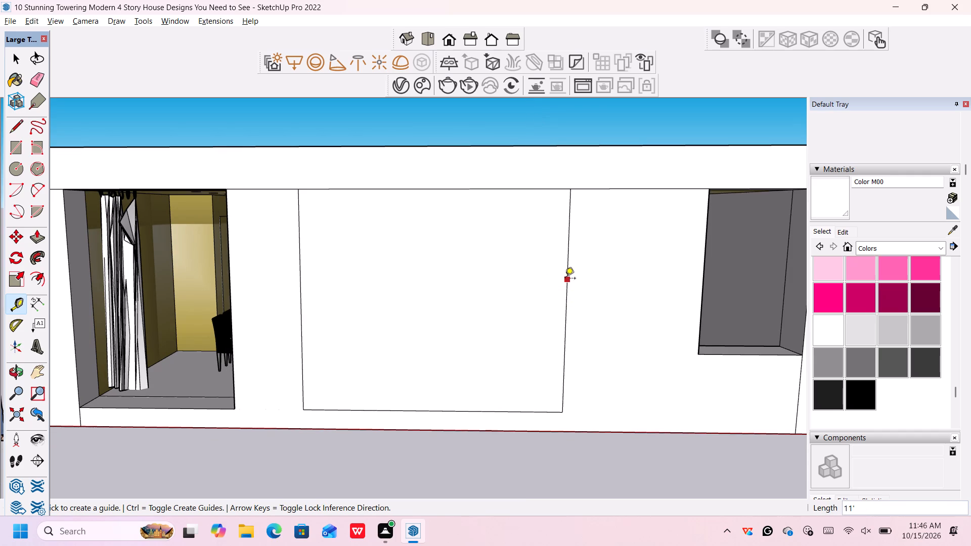
Place vertical guide lines 1.5' inside the right and left edges of the walled-in middle bay.
{"action": "left_click", "coordinate": [565, 279]}
{"action": "type", "text": "1.5'"}
{"action": "key", "text": "Return"}
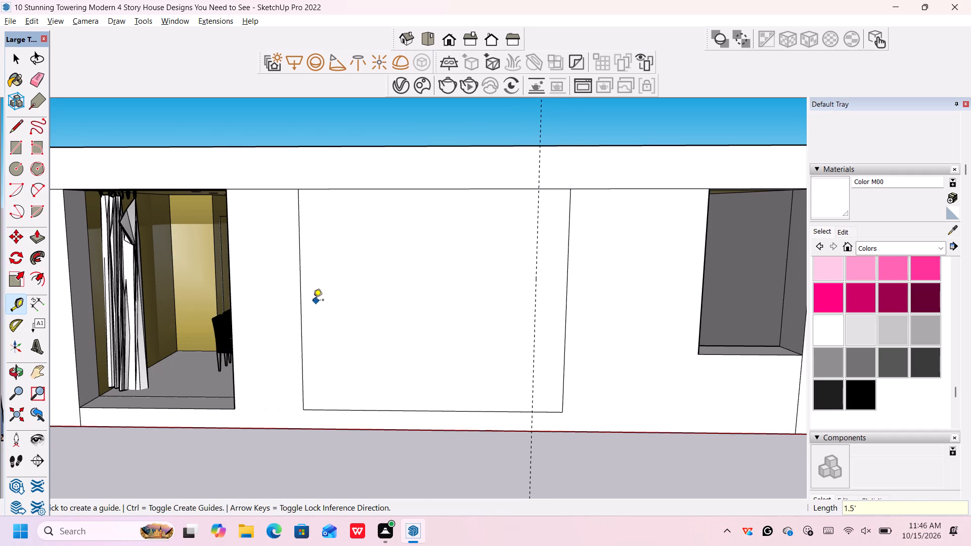
{"action": "left_click", "coordinate": [301, 304]}
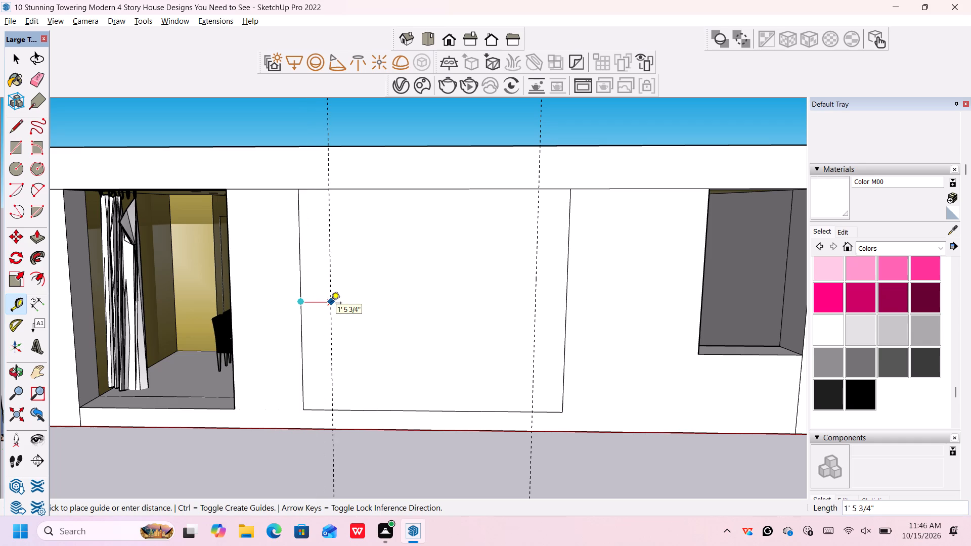
{"action": "scroll", "coordinate": [331, 304], "scroll_direction": "up", "scroll_amount": 1}
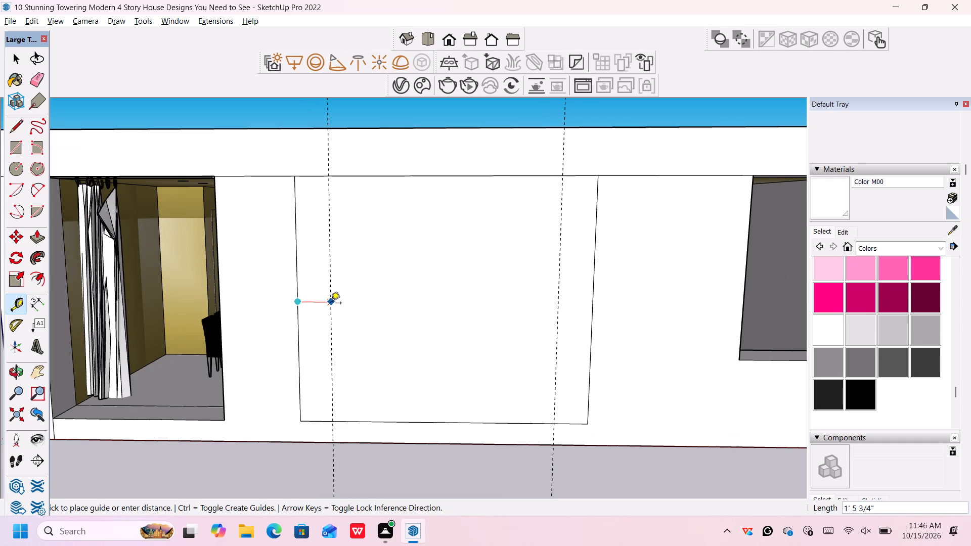
{"action": "type", "text": "1'"}
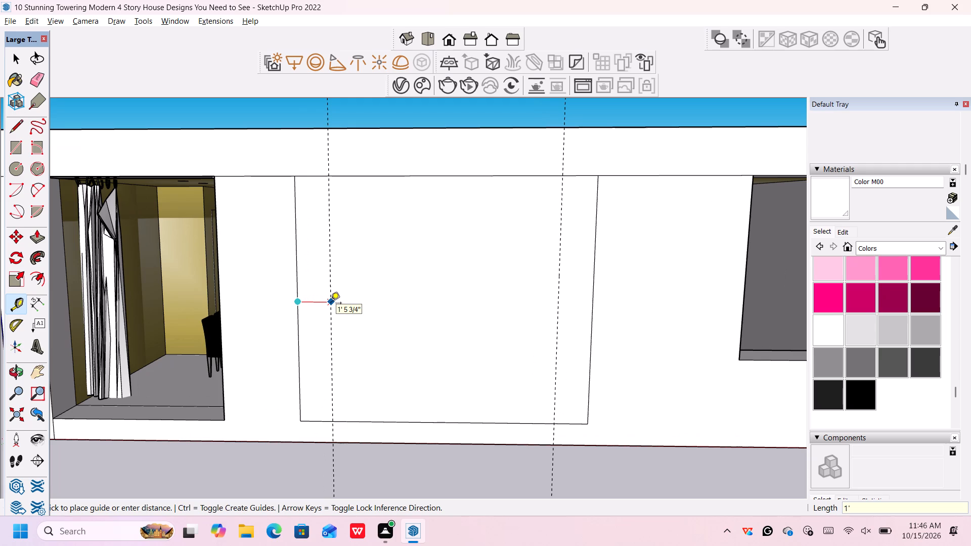
{"action": "key", "text": "BackSpace"}
{"action": "type", "text": ".5"}
{"action": "key", "text": "apostrophe"}
{"action": "key", "text": "Return"}
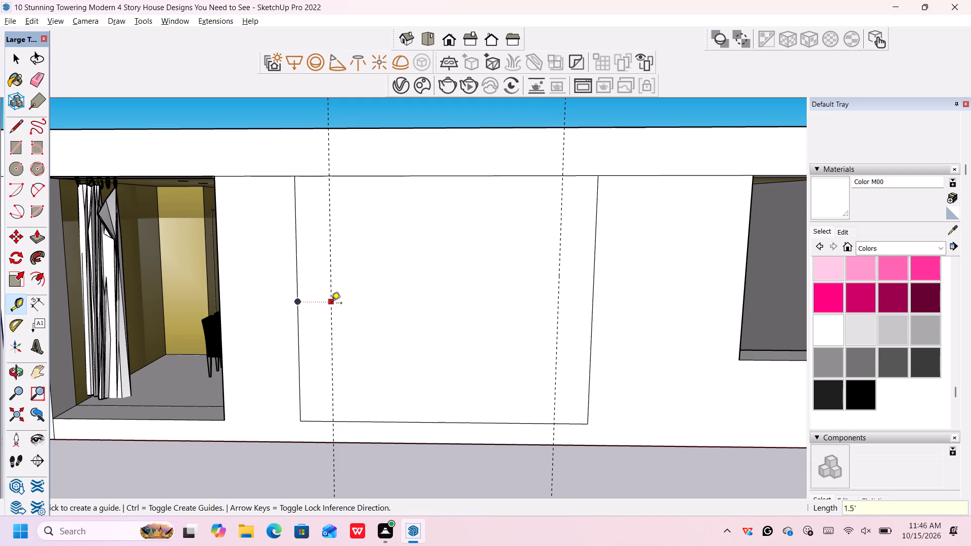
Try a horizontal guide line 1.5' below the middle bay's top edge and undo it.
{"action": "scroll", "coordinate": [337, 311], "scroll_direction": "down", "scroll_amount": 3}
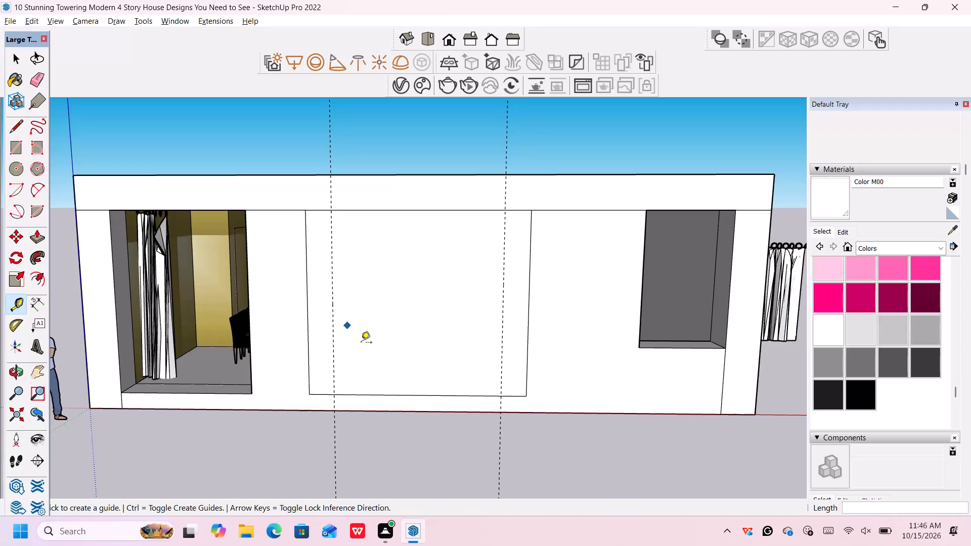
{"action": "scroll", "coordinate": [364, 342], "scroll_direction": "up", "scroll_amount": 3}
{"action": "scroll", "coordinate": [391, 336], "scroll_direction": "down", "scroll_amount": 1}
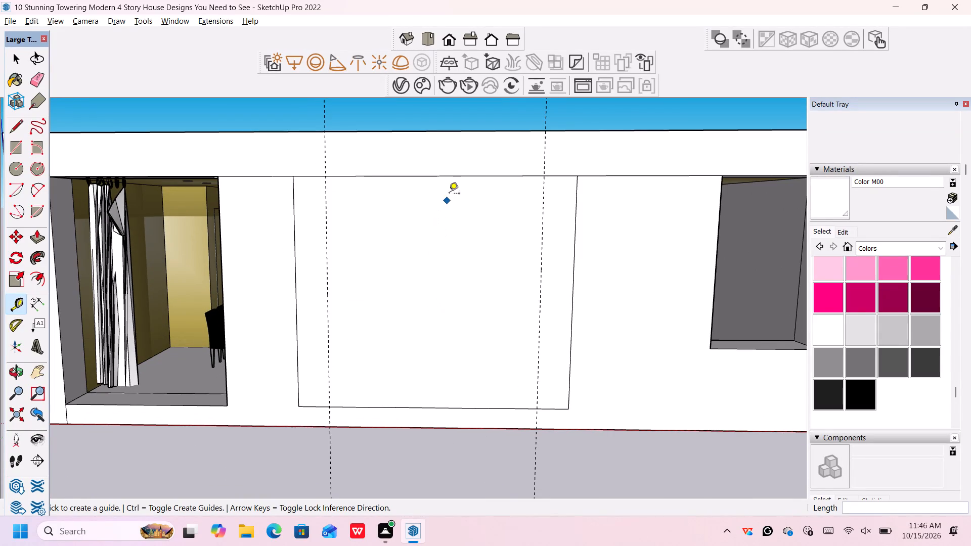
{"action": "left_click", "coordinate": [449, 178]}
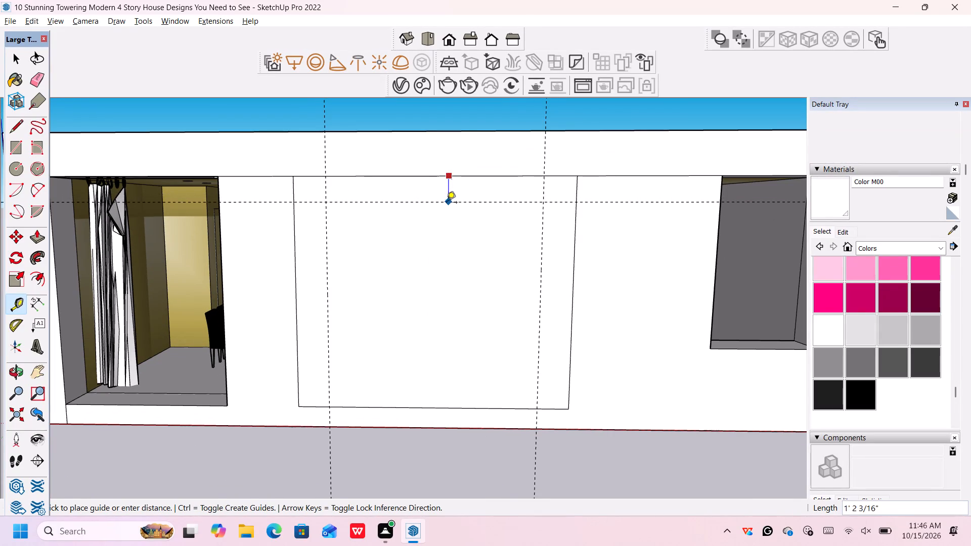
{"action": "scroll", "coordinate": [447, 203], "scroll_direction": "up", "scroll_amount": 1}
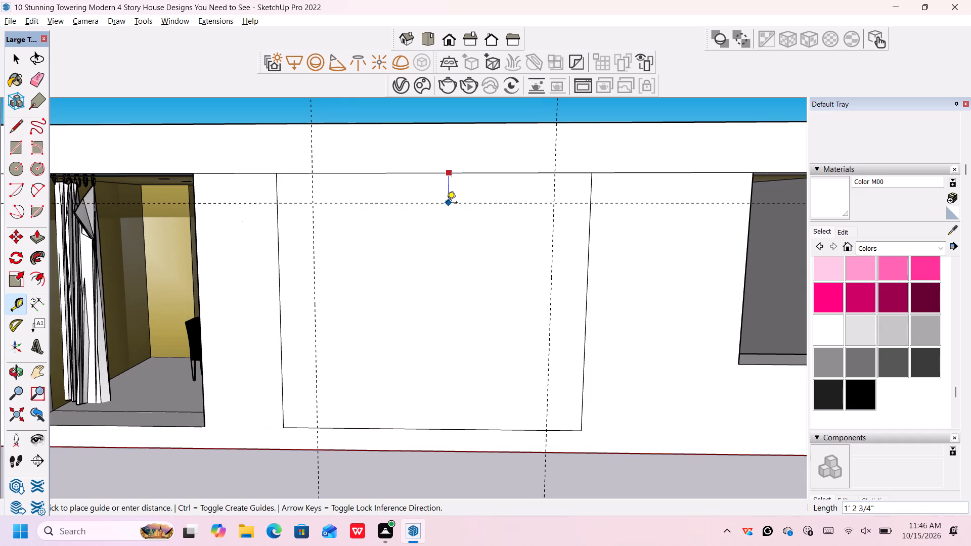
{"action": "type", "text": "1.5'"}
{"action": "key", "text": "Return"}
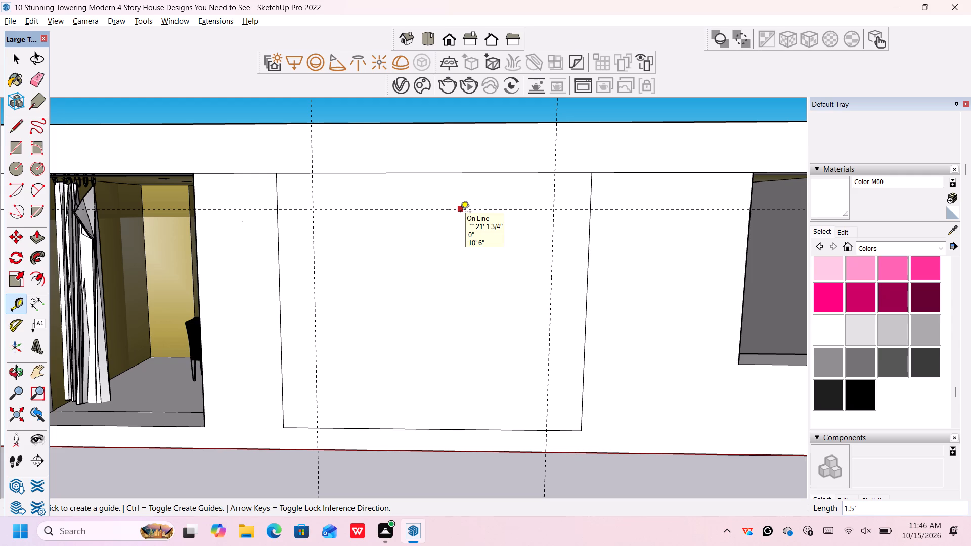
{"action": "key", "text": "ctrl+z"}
Place a horizontal guide line 1' below the middle bay's top edge and another 6" below that guide.
{"action": "left_click", "coordinate": [462, 174]}
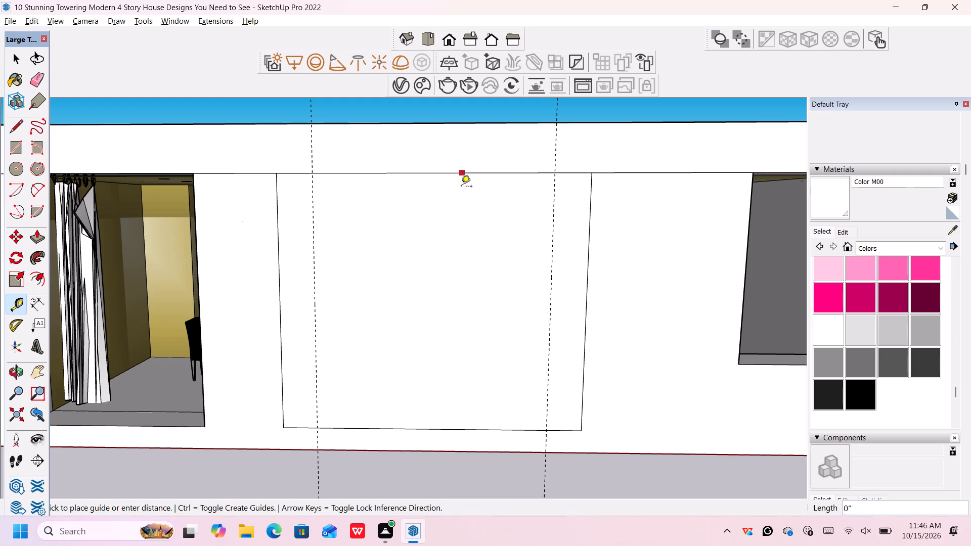
{"action": "key", "text": "1"}
{"action": "key", "text": "apostrophe"}
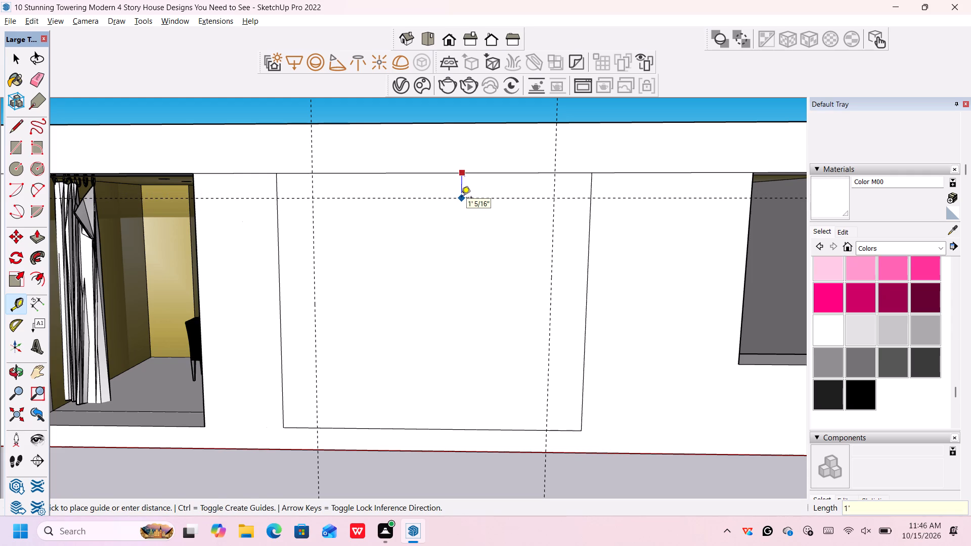
{"action": "key", "text": "Return"}
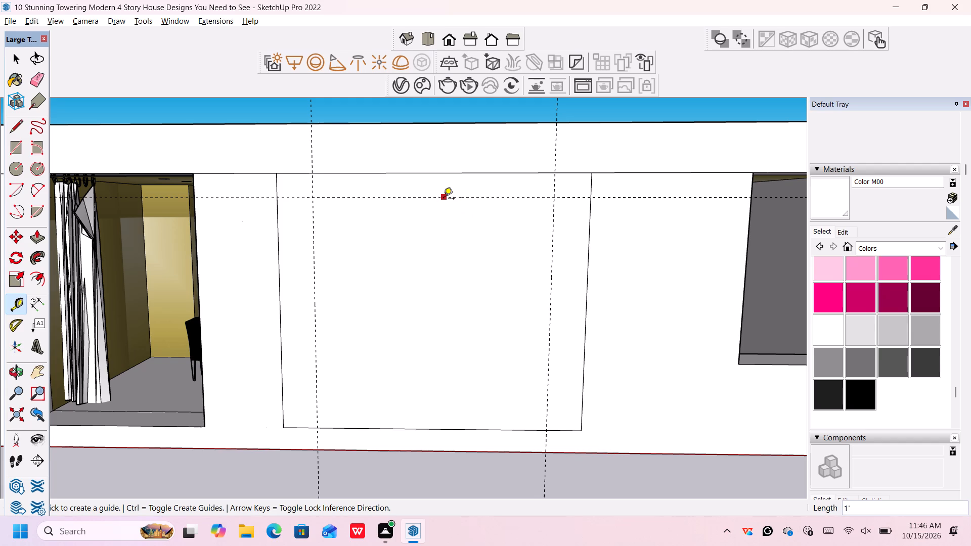
{"action": "left_click", "coordinate": [444, 199]}
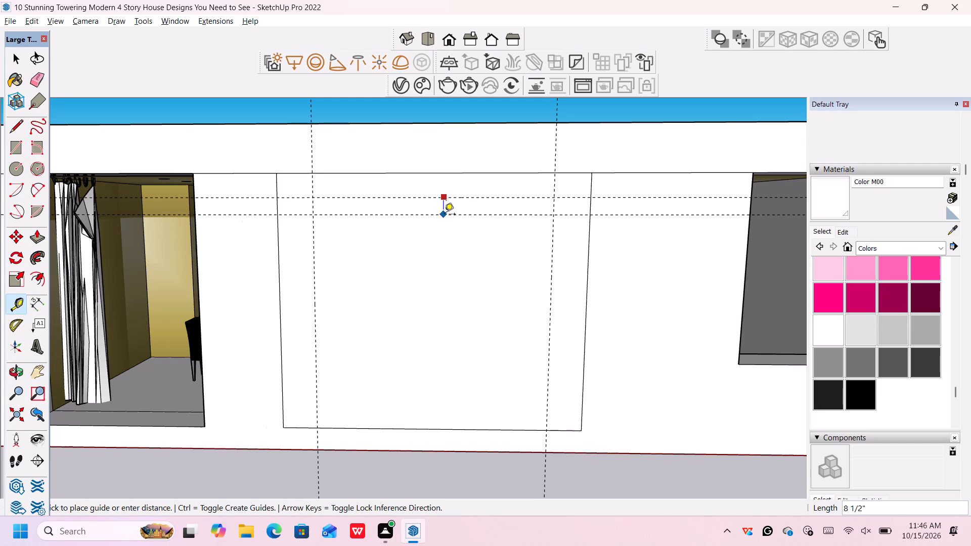
{"action": "type", "text": "6\""}
{"action": "key", "text": "Return"}
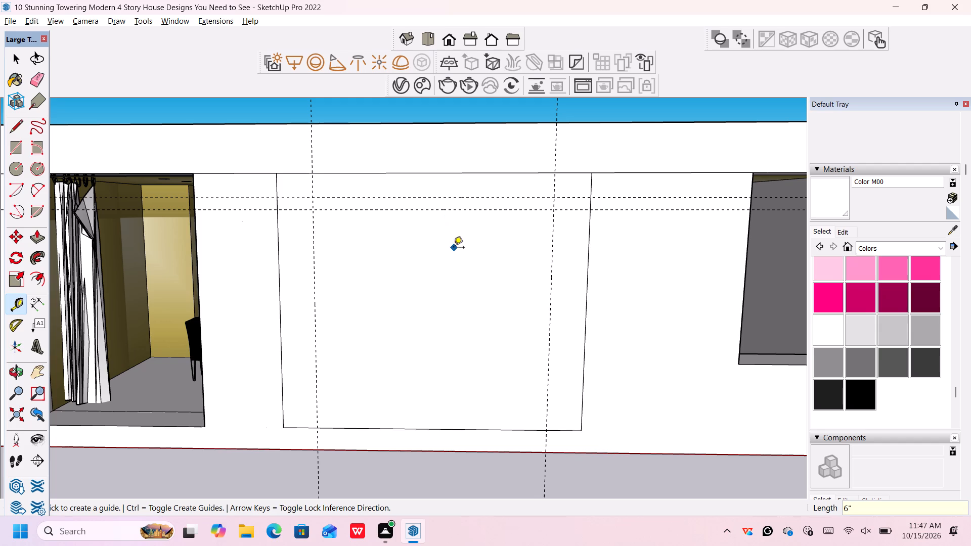
{"action": "key", "text": "Escape"}
Draw a 10' by 9' 6" rectangle on the middle bay, between the vertical guides from the lower horizontal guide to the bay's bottom edge.
{"action": "key", "text": "space"}
{"action": "key", "text": "r"}
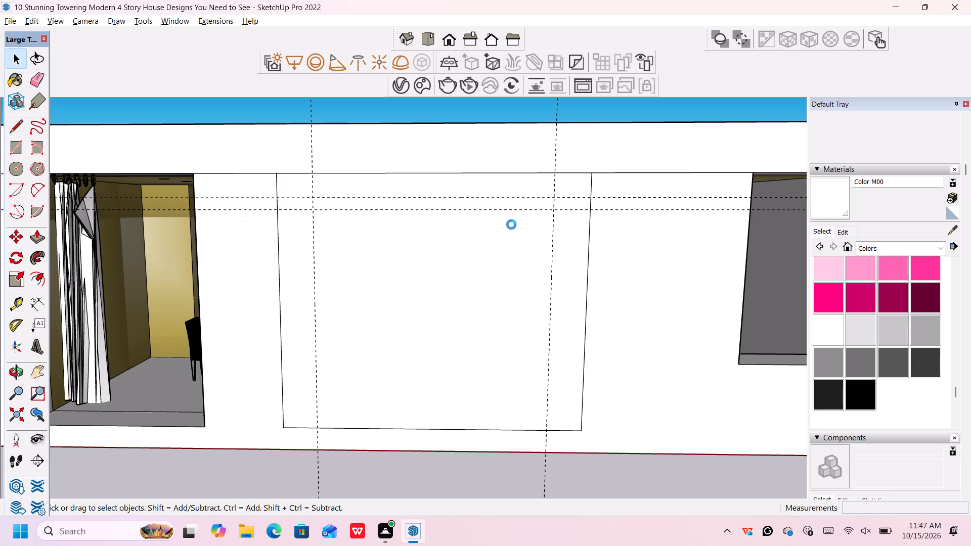
{"action": "left_click", "coordinate": [552, 211]}
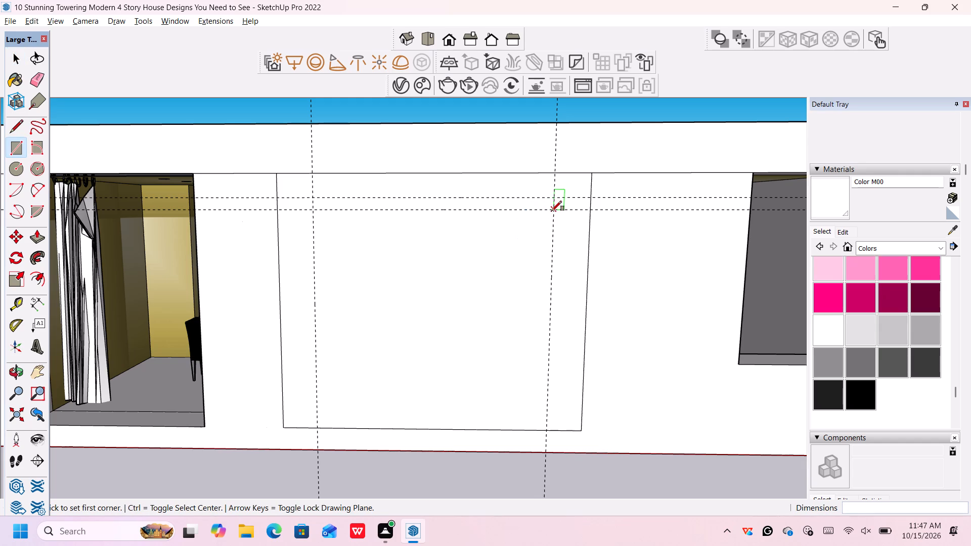
{"action": "left_click", "coordinate": [316, 427]}
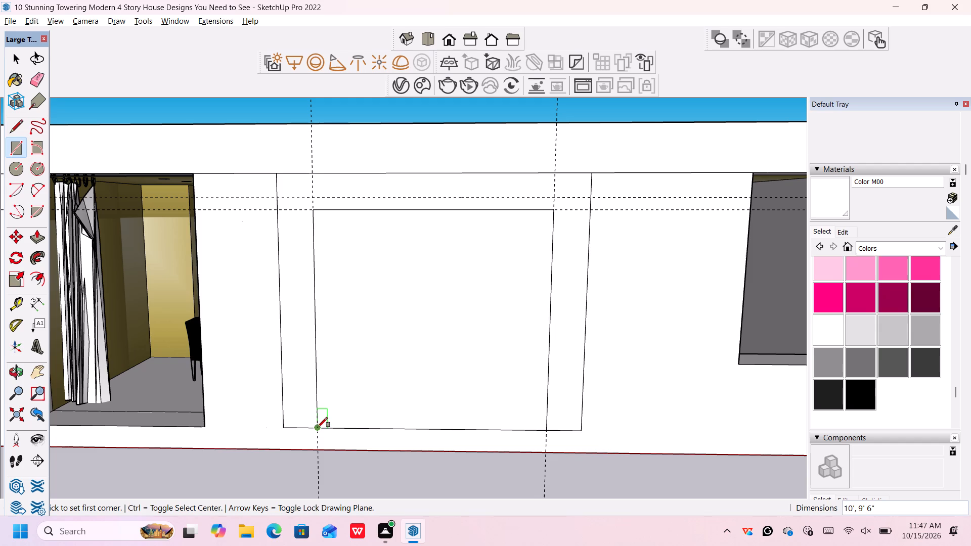
{"action": "key", "text": "space"}
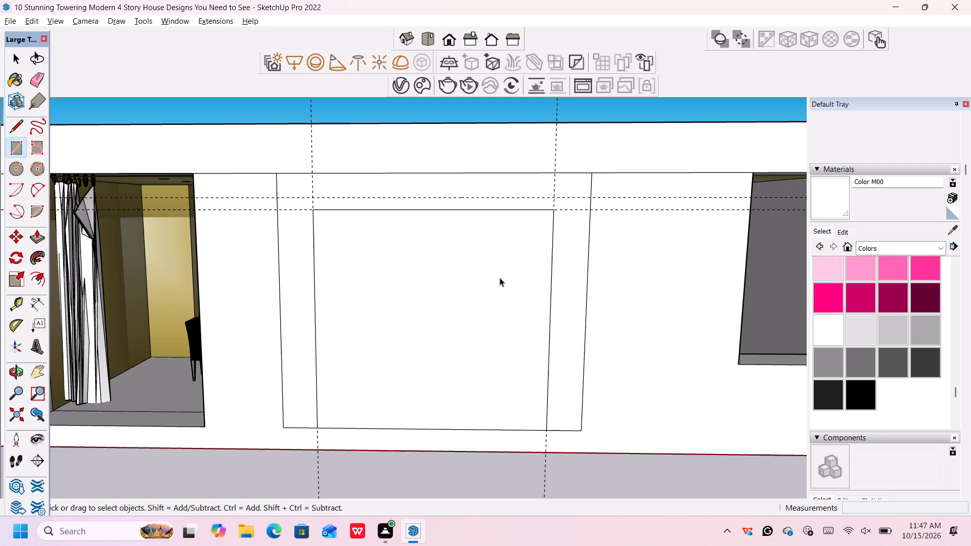
Push the new rectangle 2' through the front wall to cut an opening in the middle bay.
{"action": "scroll", "coordinate": [525, 311], "scroll_direction": "down", "scroll_amount": 3}
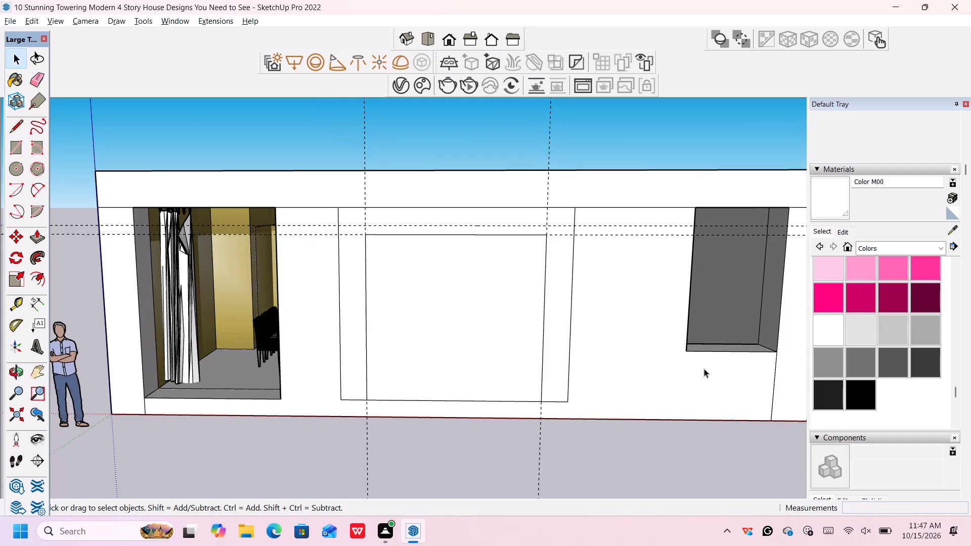
{"action": "middle_click_drag", "start_coordinate": [715, 372], "coordinate": [584, 371]}
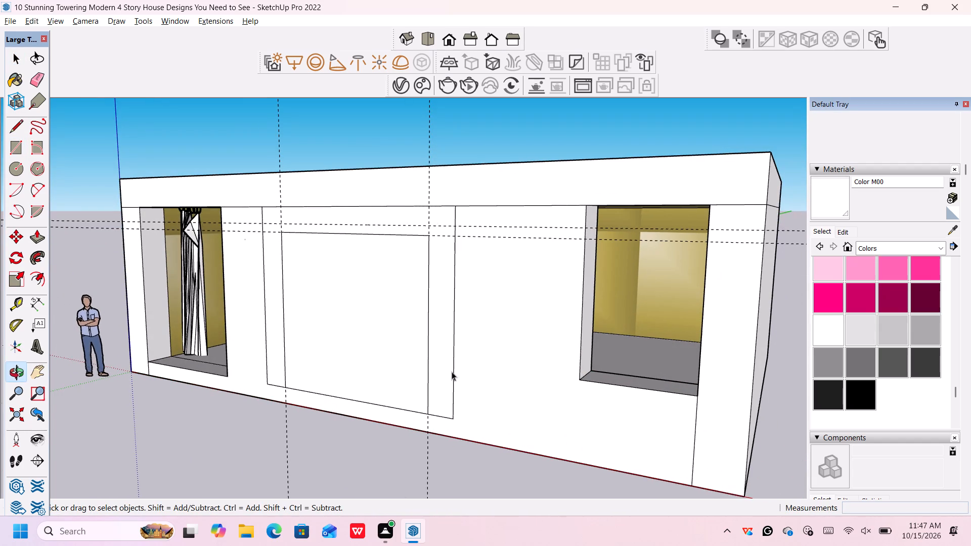
{"action": "scroll", "coordinate": [390, 370], "scroll_direction": "up", "scroll_amount": 2}
{"action": "scroll", "coordinate": [391, 370], "scroll_direction": "down", "scroll_amount": 2}
{"action": "key", "text": "p"}
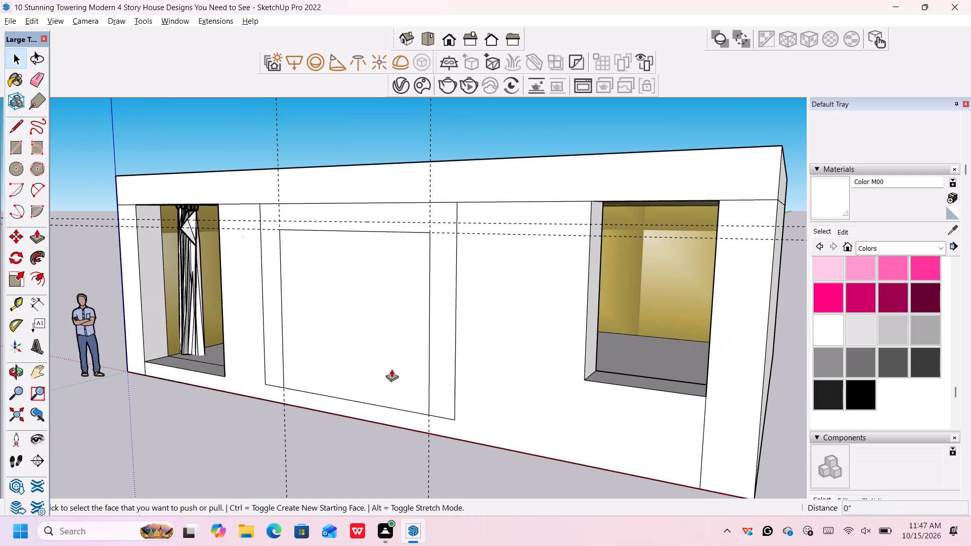
{"action": "left_click", "coordinate": [404, 352]}
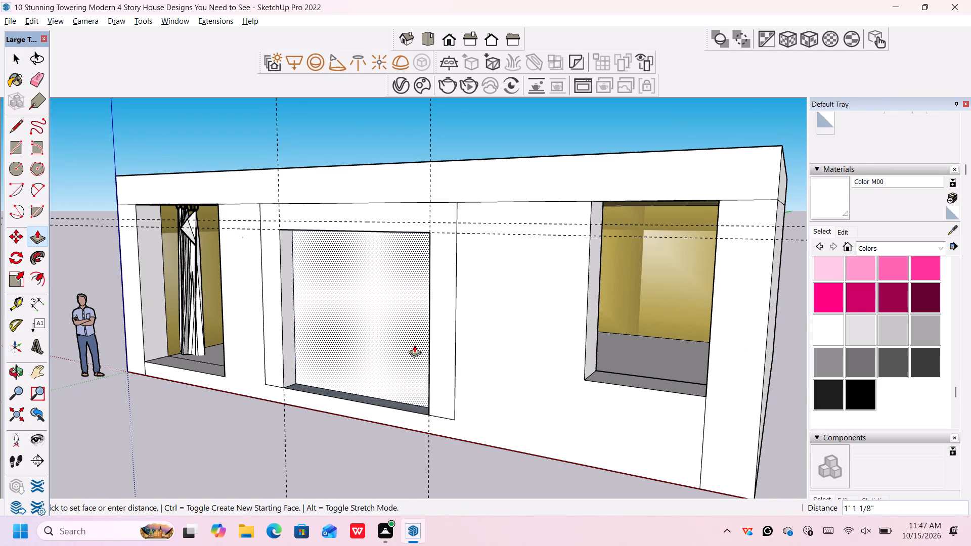
{"action": "left_click", "coordinate": [597, 323]}
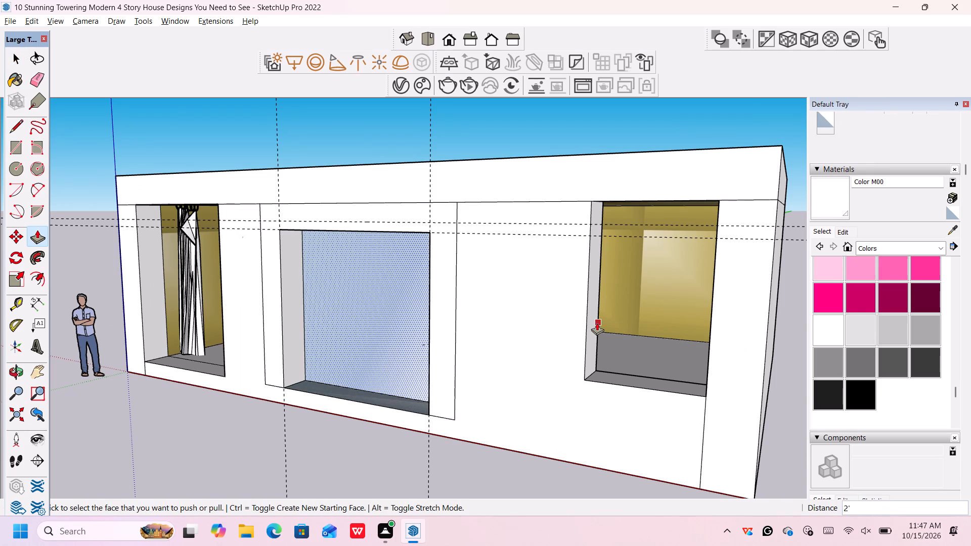
Draw 1' vertical lines from the middle bay's two bottom corners down to the wall's base edge.
{"action": "scroll", "coordinate": [379, 378], "scroll_direction": "down", "scroll_amount": 2}
{"action": "middle_click_drag", "start_coordinate": [350, 428], "coordinate": [397, 432]}
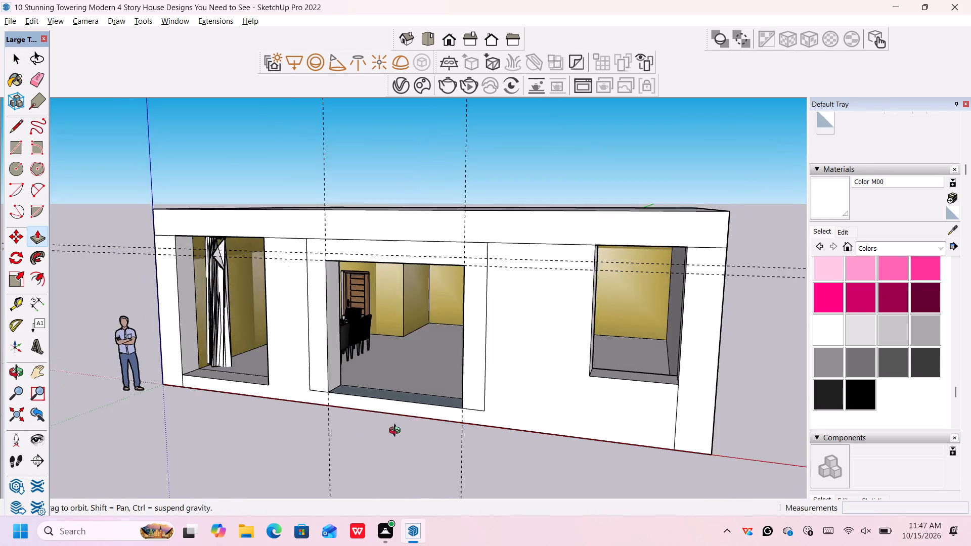
{"action": "middle_click_drag", "start_coordinate": [397, 432], "coordinate": [466, 429]}
{"action": "scroll", "coordinate": [465, 428], "scroll_direction": "up", "scroll_amount": 2}
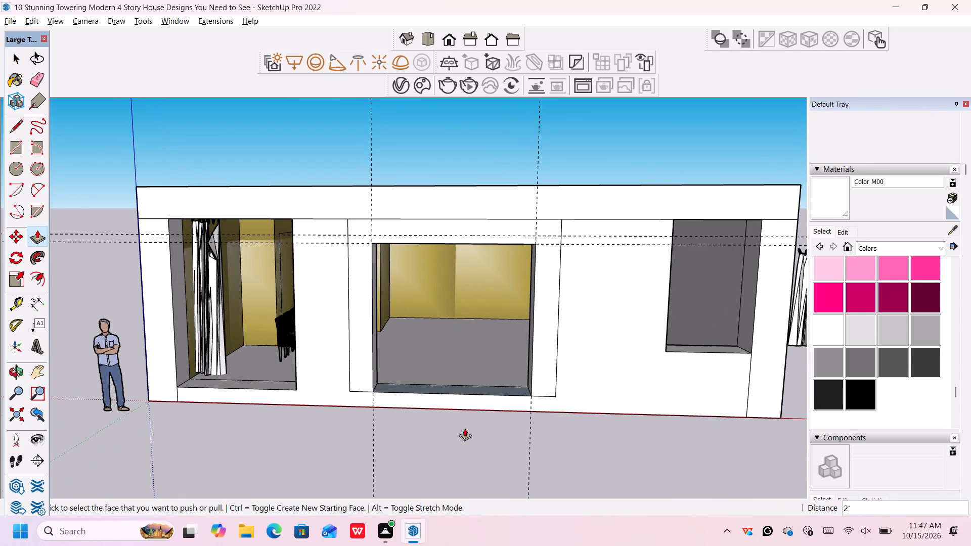
{"action": "middle_click_drag", "start_coordinate": [464, 428], "coordinate": [393, 417], "text": "shift"}
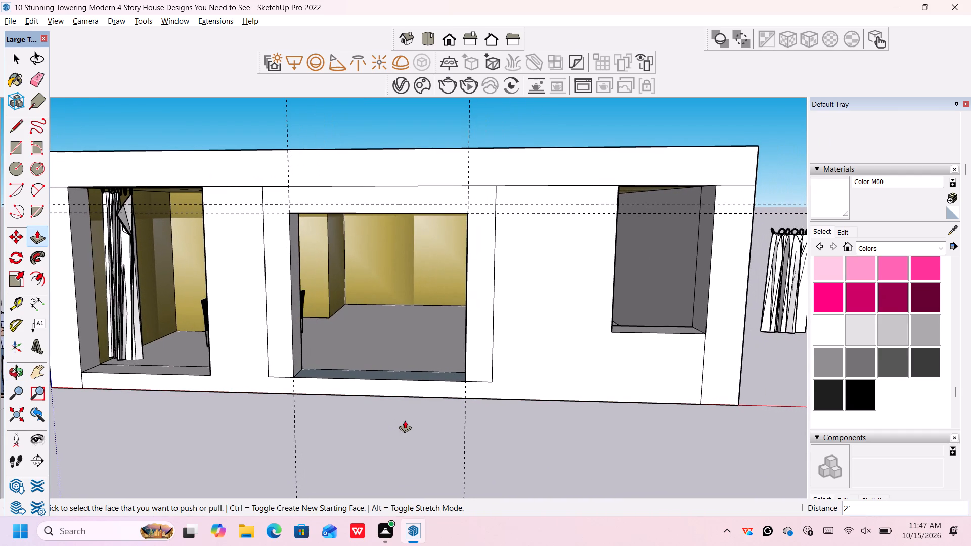
{"action": "scroll", "coordinate": [406, 421], "scroll_direction": "up", "scroll_amount": 2}
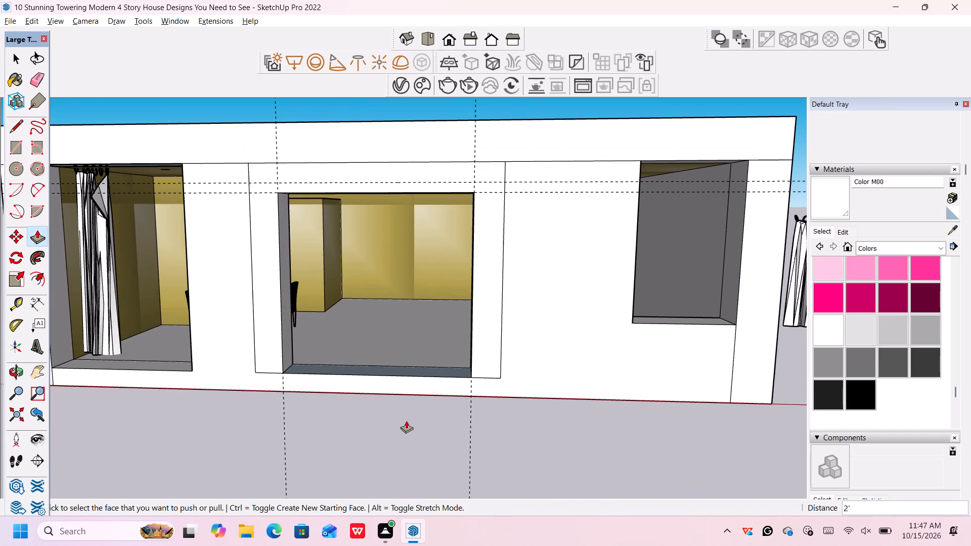
{"action": "key", "text": "space"}
{"action": "scroll", "coordinate": [433, 395], "scroll_direction": "up", "scroll_amount": 2}
{"action": "scroll", "coordinate": [433, 396], "scroll_direction": "down", "scroll_amount": 2}
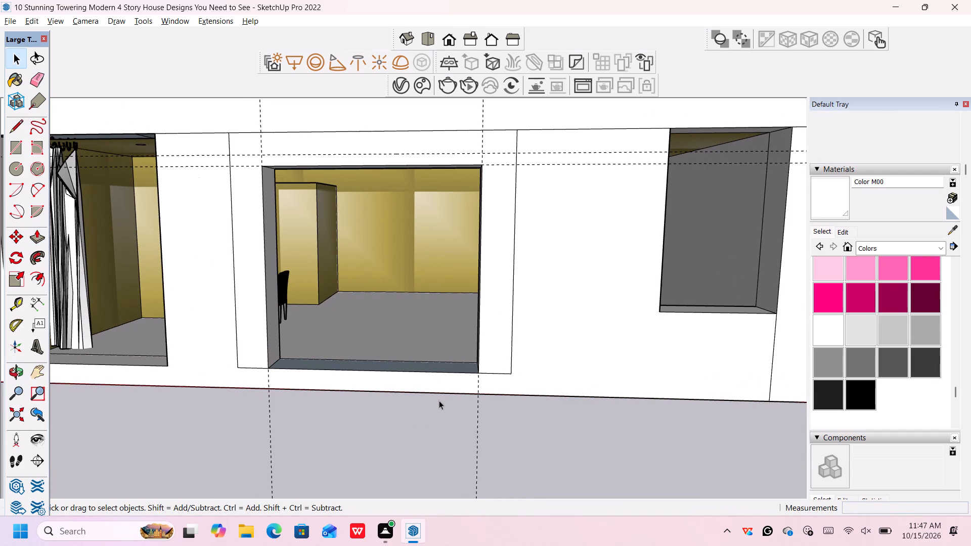
{"action": "key", "text": "l"}
{"action": "left_click", "coordinate": [509, 375]}
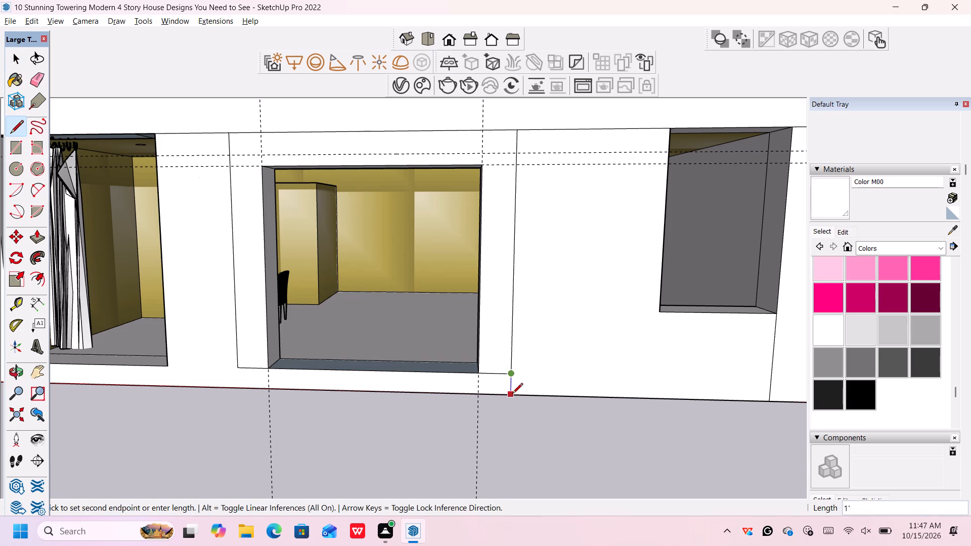
{"action": "left_click", "coordinate": [512, 394]}
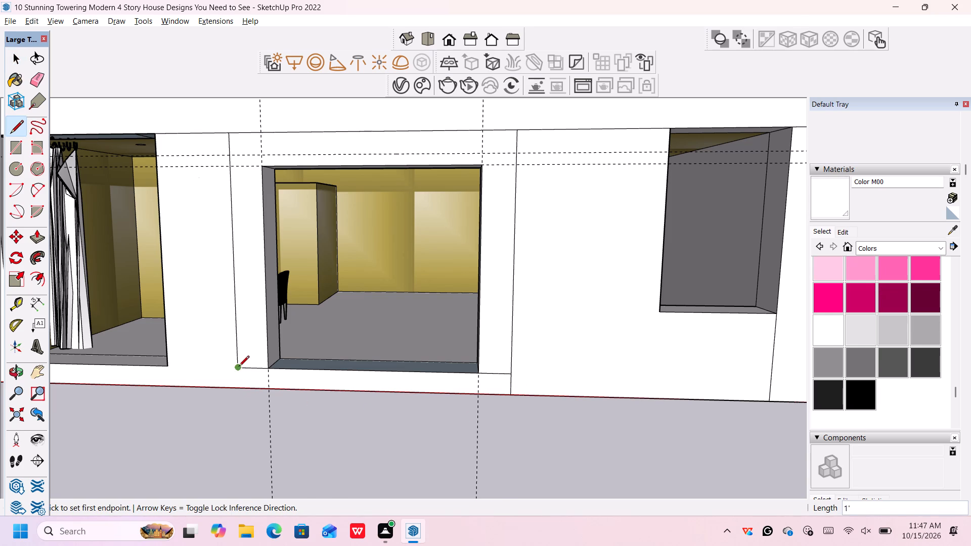
{"action": "left_click", "coordinate": [239, 367]}
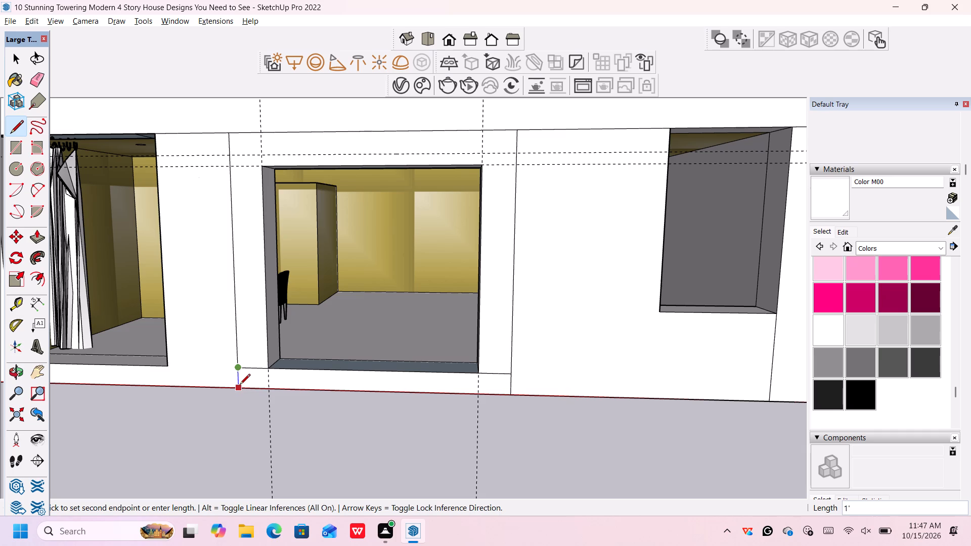
{"action": "left_click", "coordinate": [240, 385]}
{"action": "key", "text": "space"}
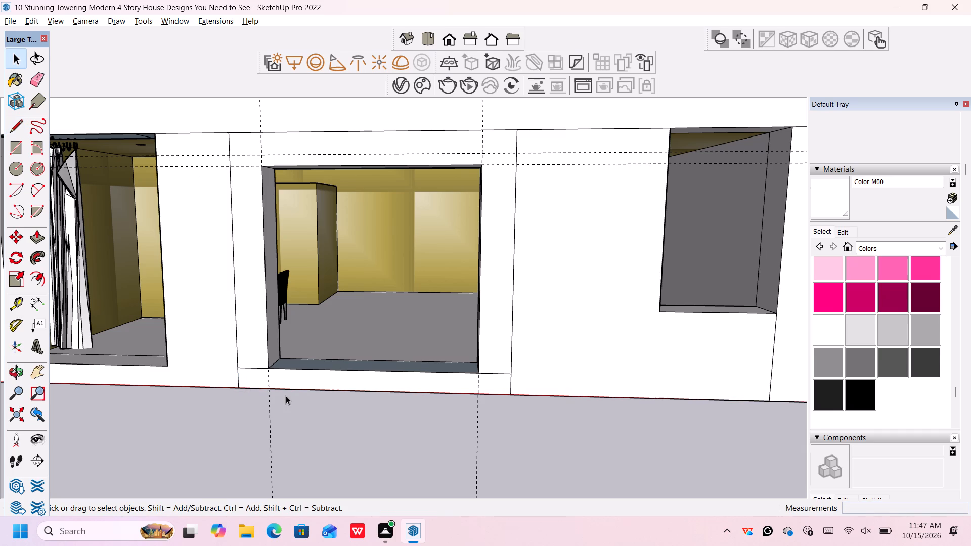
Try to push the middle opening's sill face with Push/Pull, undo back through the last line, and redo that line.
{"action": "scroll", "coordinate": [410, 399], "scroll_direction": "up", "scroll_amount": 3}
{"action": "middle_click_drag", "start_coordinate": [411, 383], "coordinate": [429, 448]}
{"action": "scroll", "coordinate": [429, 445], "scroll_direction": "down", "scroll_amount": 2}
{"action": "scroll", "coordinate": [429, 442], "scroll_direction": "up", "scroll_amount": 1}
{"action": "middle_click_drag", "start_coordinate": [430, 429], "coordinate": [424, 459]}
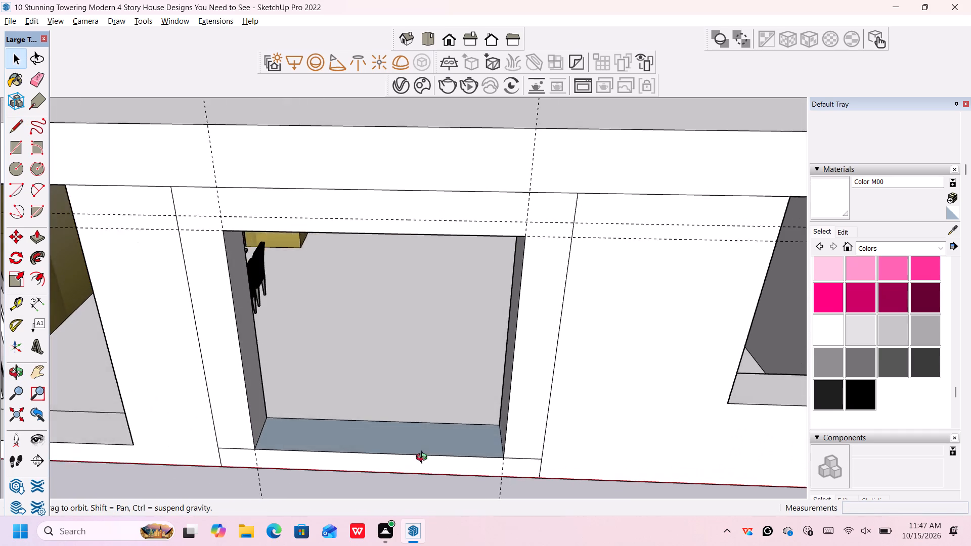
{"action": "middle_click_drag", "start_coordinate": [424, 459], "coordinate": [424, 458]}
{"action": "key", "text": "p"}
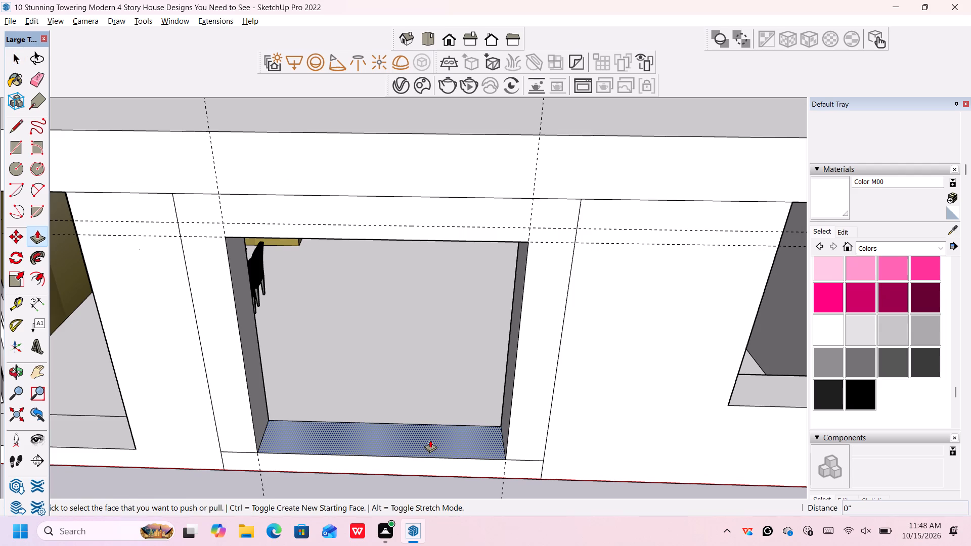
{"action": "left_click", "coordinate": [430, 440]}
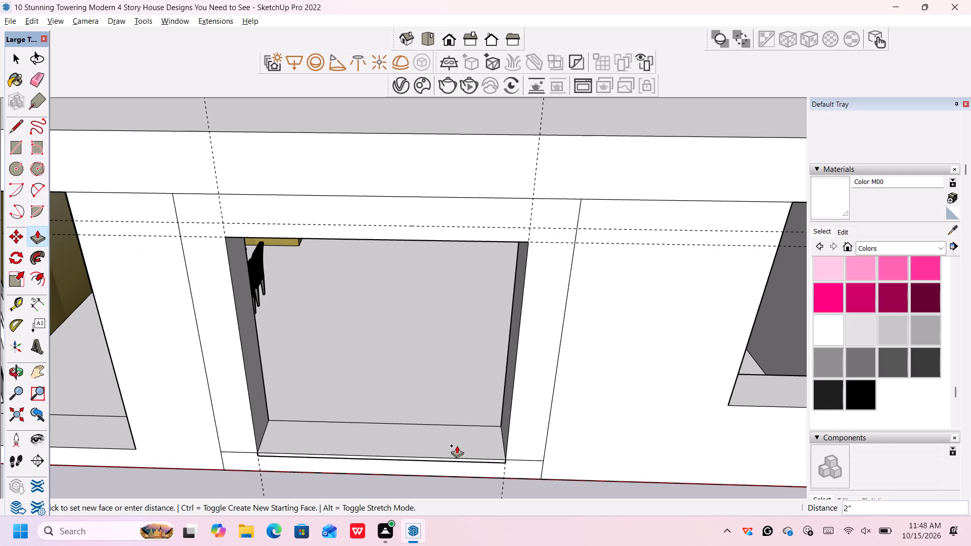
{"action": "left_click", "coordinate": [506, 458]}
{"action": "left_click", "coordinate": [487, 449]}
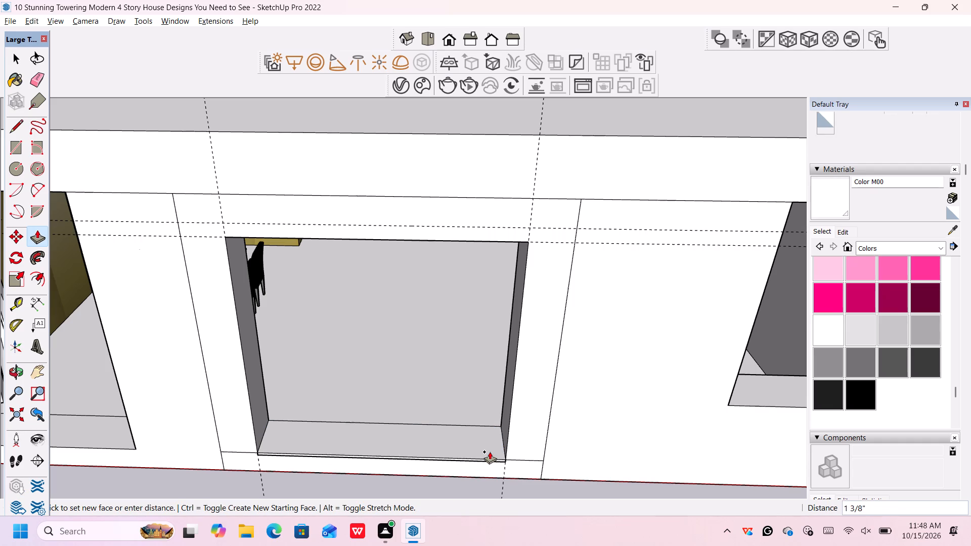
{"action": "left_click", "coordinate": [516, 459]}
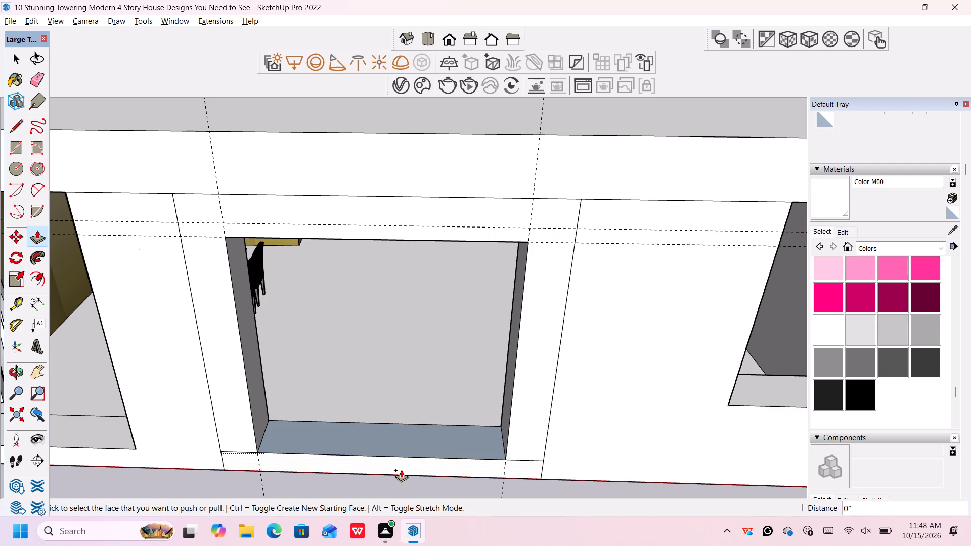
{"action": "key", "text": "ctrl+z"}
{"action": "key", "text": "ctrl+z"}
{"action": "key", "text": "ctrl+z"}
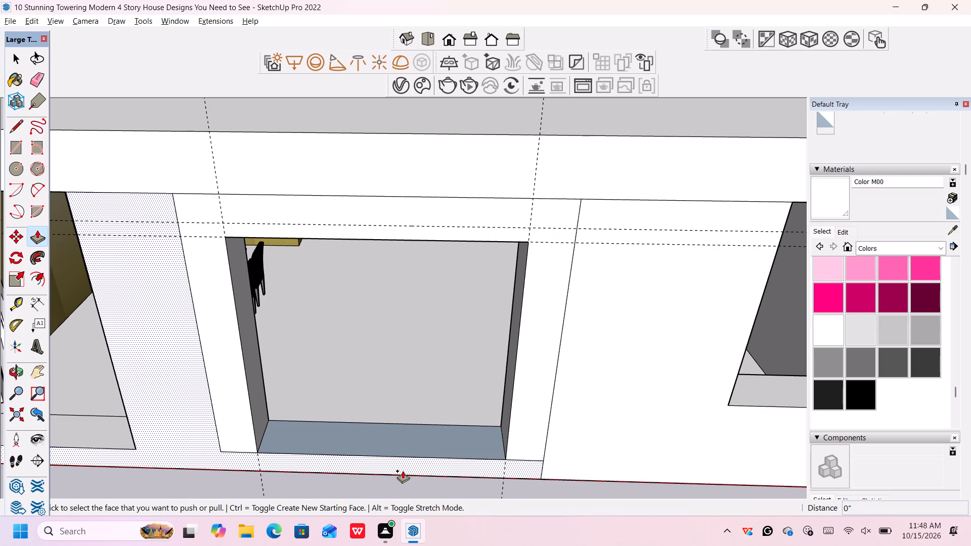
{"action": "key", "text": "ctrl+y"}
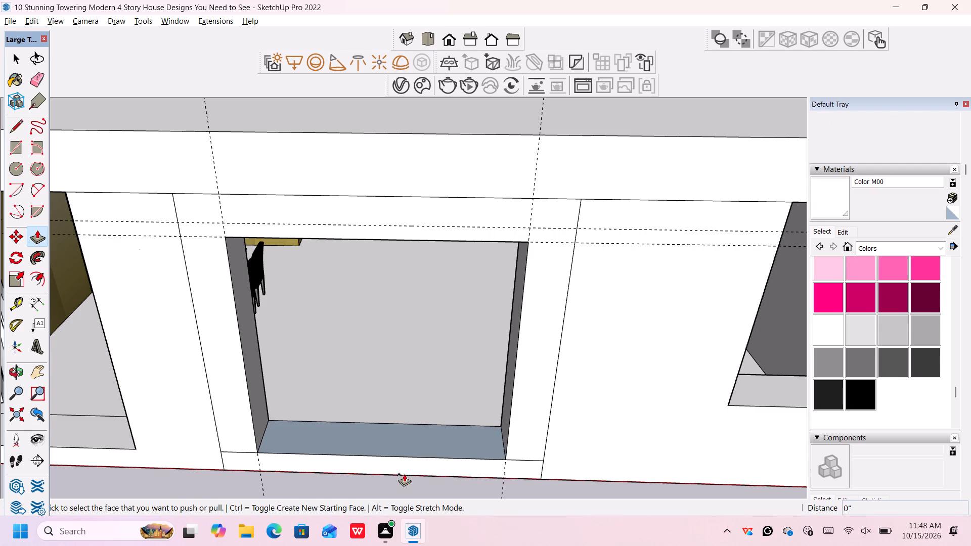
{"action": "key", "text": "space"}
Place a horizontal guide line 6" below the middle opening's bottom edge.
{"action": "scroll", "coordinate": [411, 475], "scroll_direction": "down", "scroll_amount": 1}
{"action": "middle_click_drag", "start_coordinate": [446, 490], "coordinate": [443, 466]}
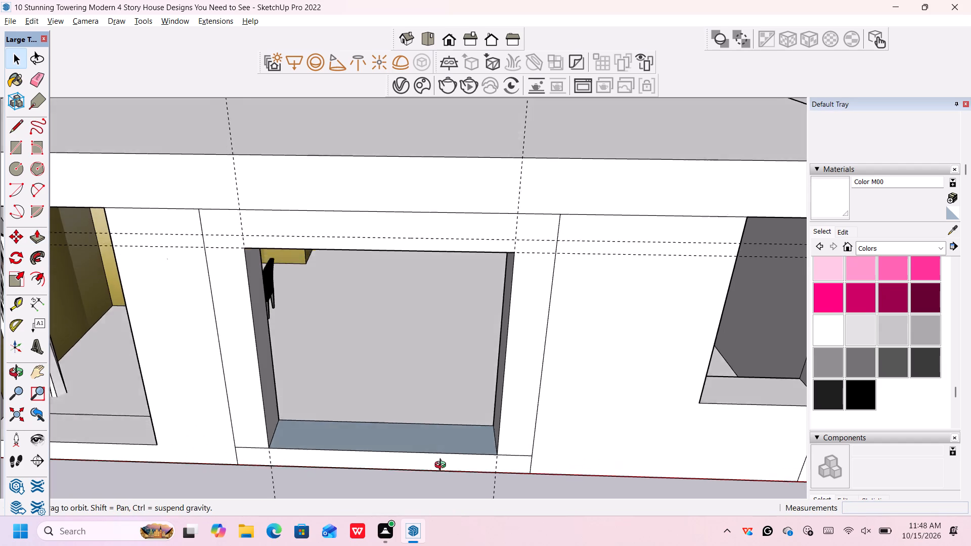
{"action": "middle_click_drag", "start_coordinate": [443, 466], "coordinate": [450, 417]}
{"action": "scroll", "coordinate": [403, 433], "scroll_direction": "up", "scroll_amount": 1}
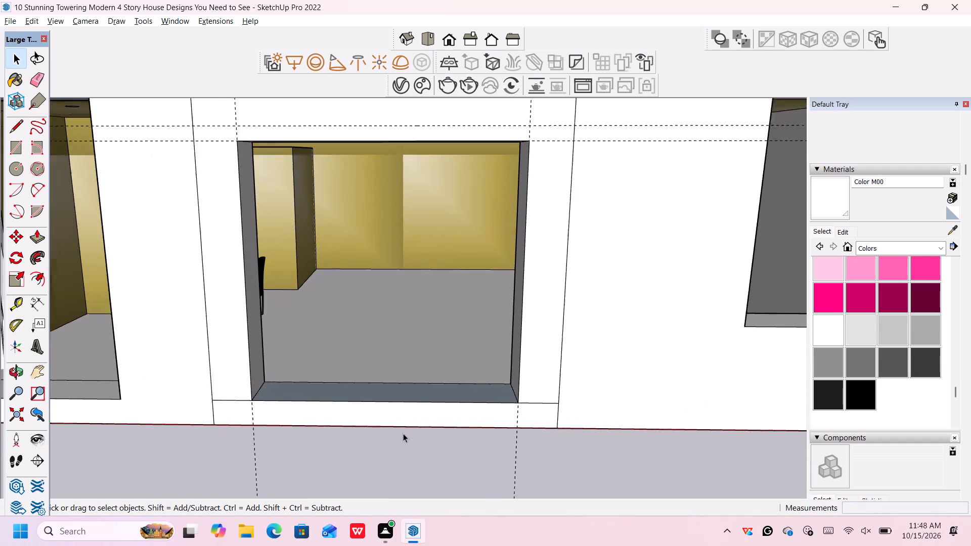
{"action": "scroll", "coordinate": [403, 433], "scroll_direction": "up", "scroll_amount": 2}
{"action": "scroll", "coordinate": [448, 450], "scroll_direction": "up", "scroll_amount": 1}
{"action": "middle_click_drag", "start_coordinate": [448, 446], "coordinate": [448, 445]}
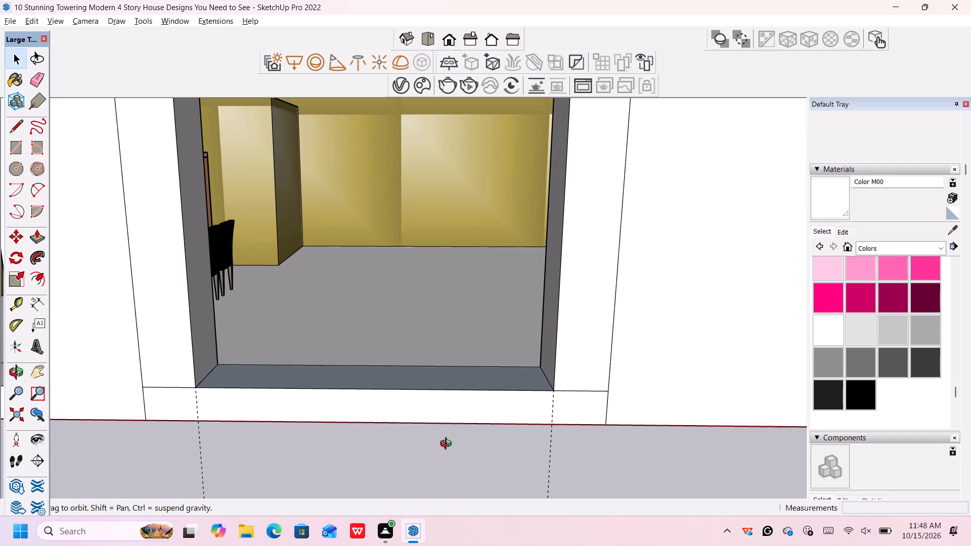
{"action": "middle_click_drag", "start_coordinate": [448, 445], "coordinate": [446, 429]}
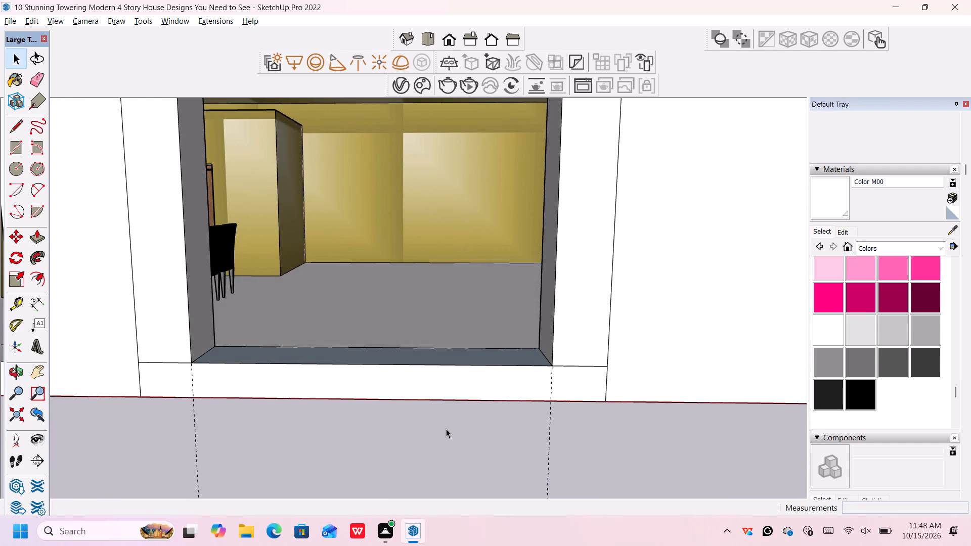
{"action": "scroll", "coordinate": [446, 429], "scroll_direction": "down", "scroll_amount": 2}
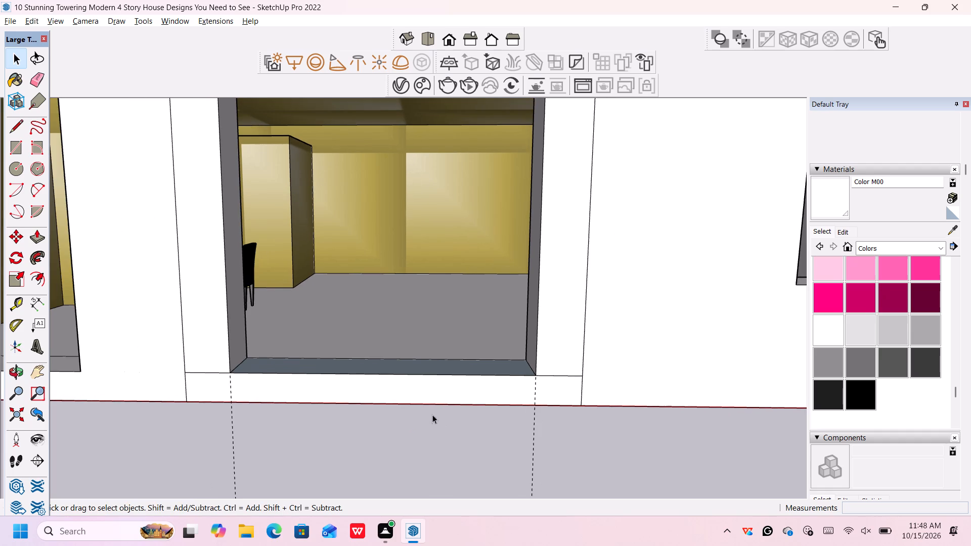
{"action": "key", "text": "t"}
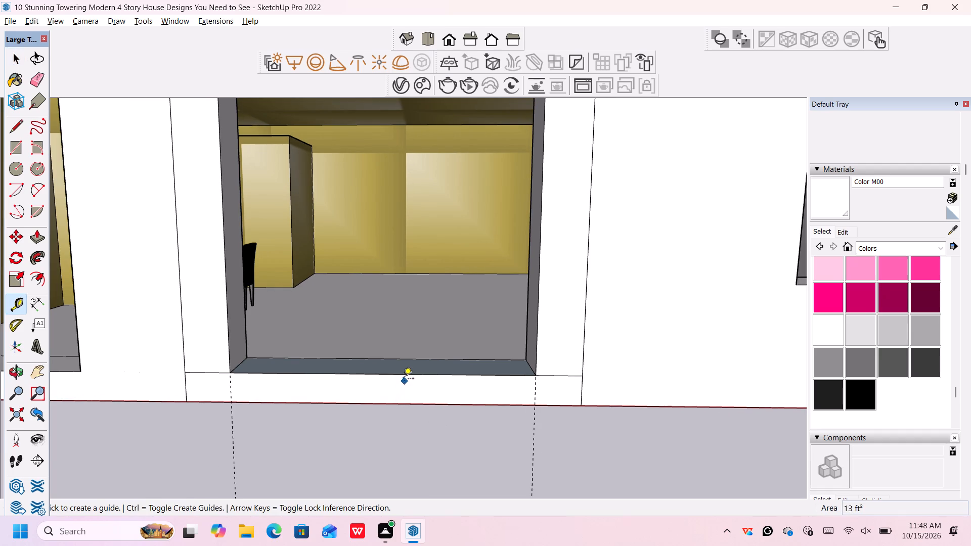
{"action": "left_click", "coordinate": [398, 377]}
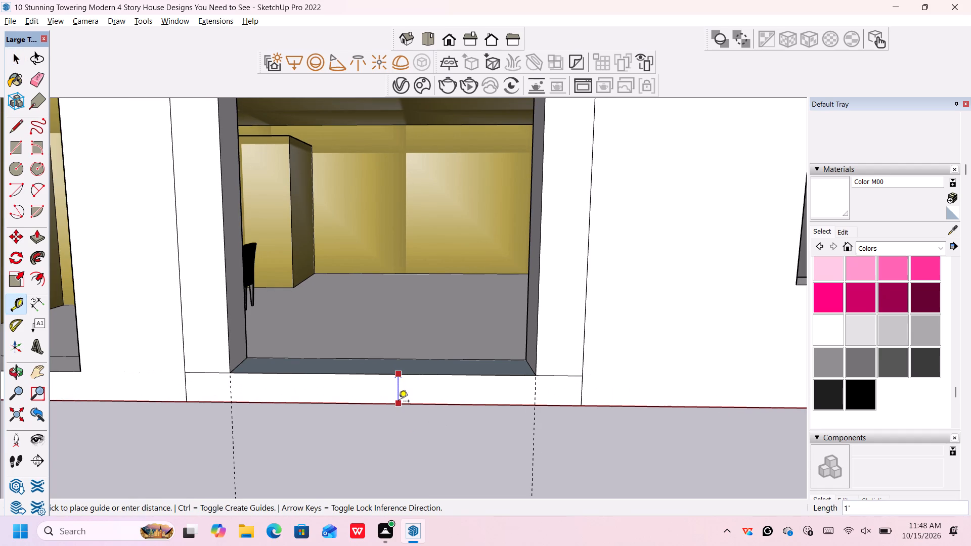
{"action": "type", "text": "6\""}
{"action": "key", "text": "Return"}
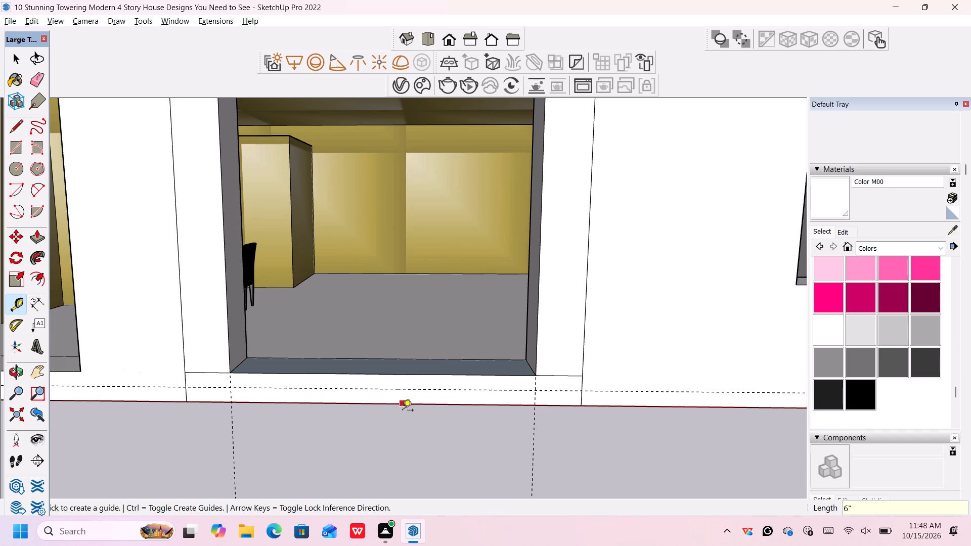
{"action": "key", "text": "space"}
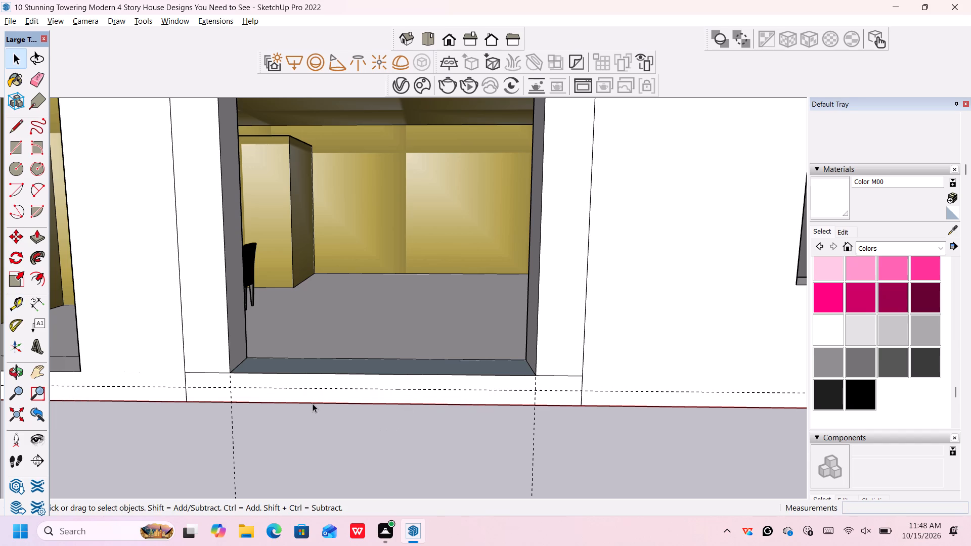
Draw a 13' horizontal line along the guide below the middle opening, between the bay's two vertical edges.
{"action": "key", "text": "l"}
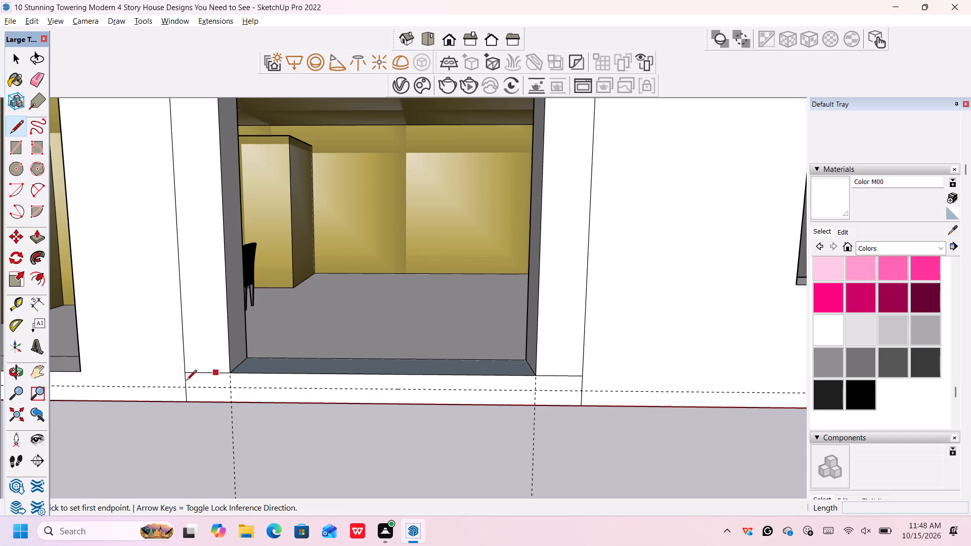
{"action": "left_click", "coordinate": [184, 389]}
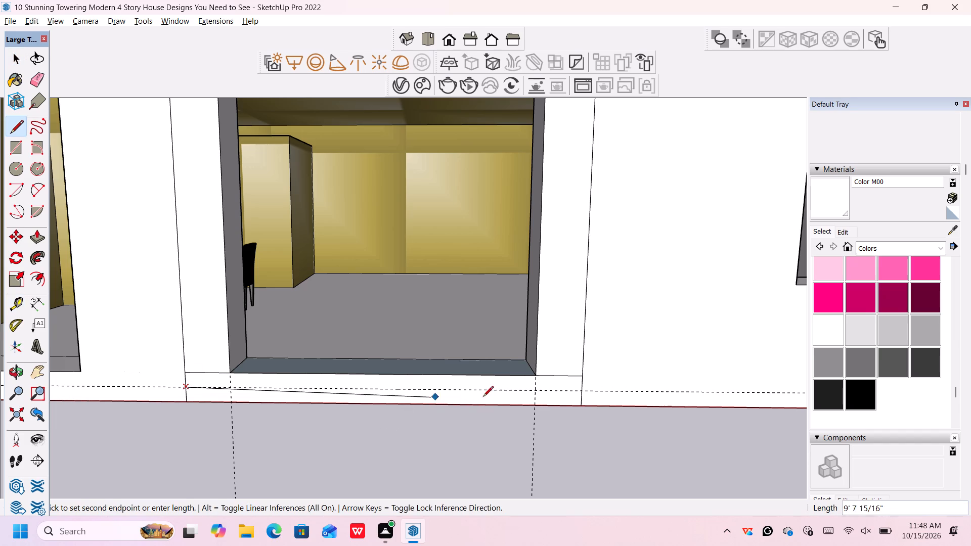
{"action": "left_click", "coordinate": [580, 394]}
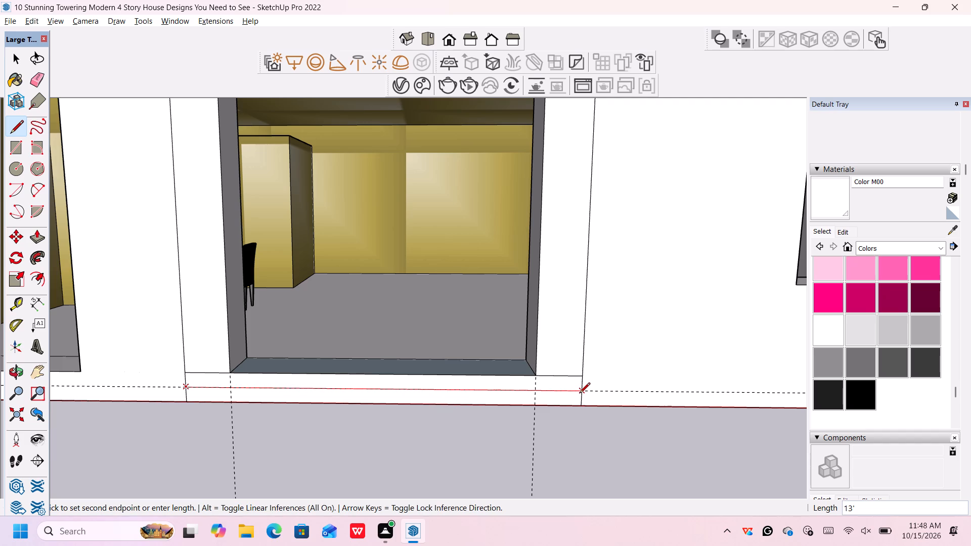
{"action": "key", "text": "space"}
{"action": "scroll", "coordinate": [394, 423], "scroll_direction": "down", "scroll_amount": 4}
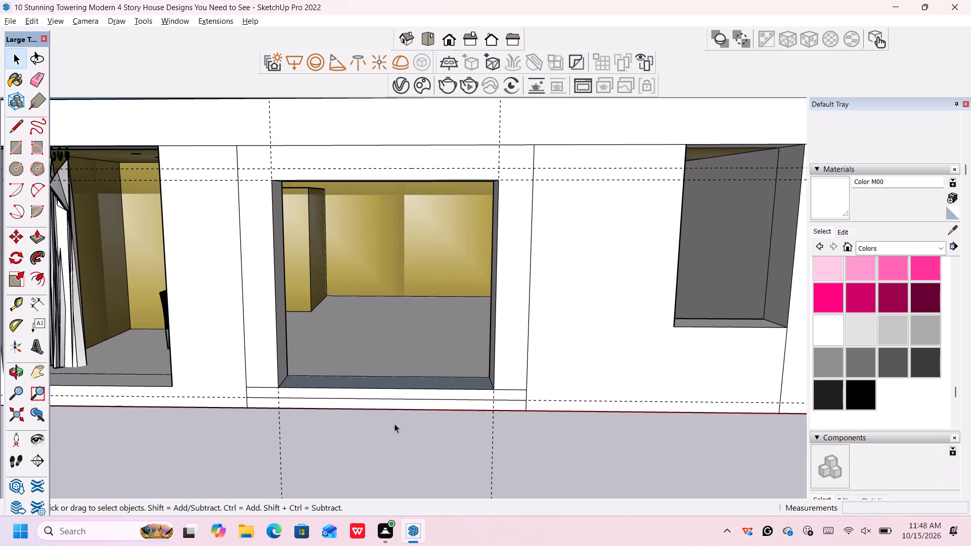
Draw a 13' horizontal line along the upper guide above the middle opening, between the bay's two vertical edges.
{"action": "scroll", "coordinate": [394, 424], "scroll_direction": "up", "scroll_amount": 1}
{"action": "key", "text": "l"}
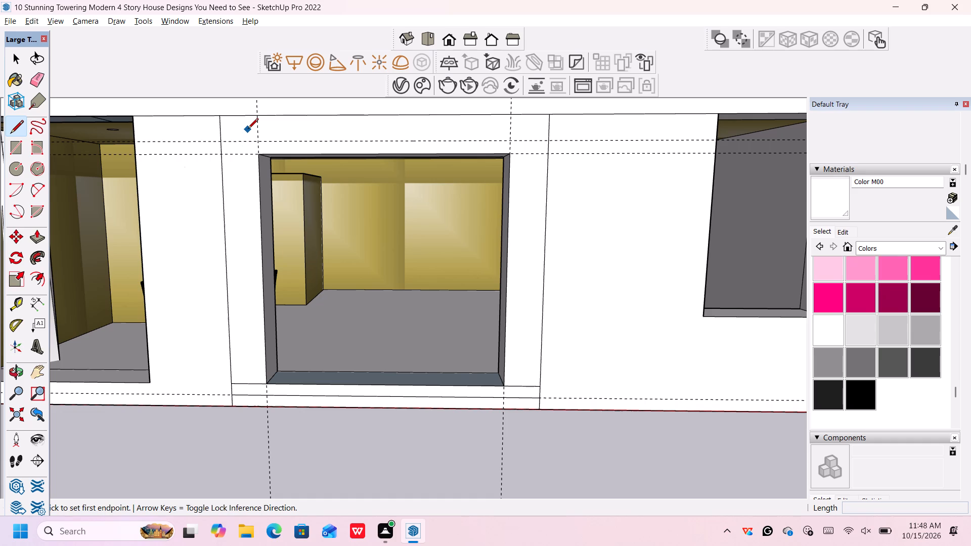
{"action": "left_click", "coordinate": [222, 141]}
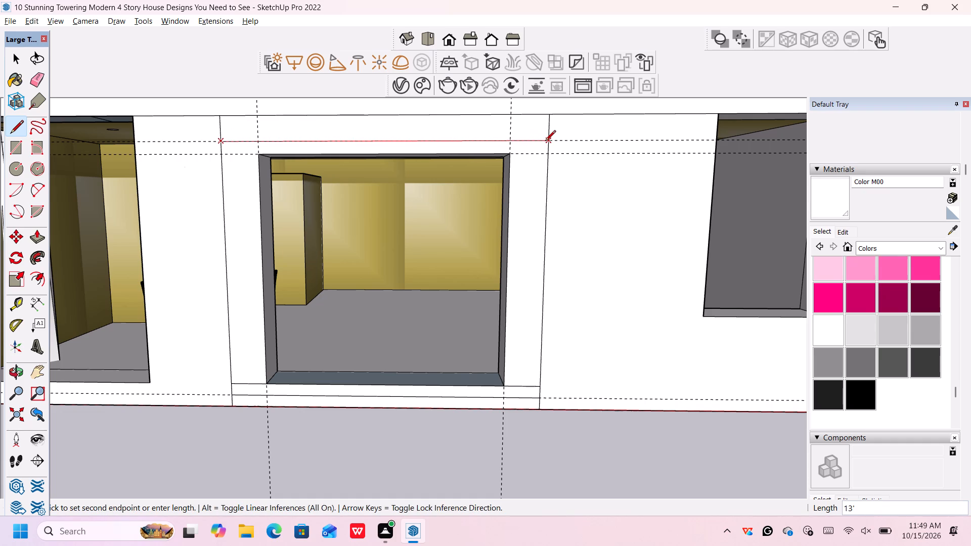
{"action": "left_click", "coordinate": [547, 141]}
{"action": "key", "text": "space"}
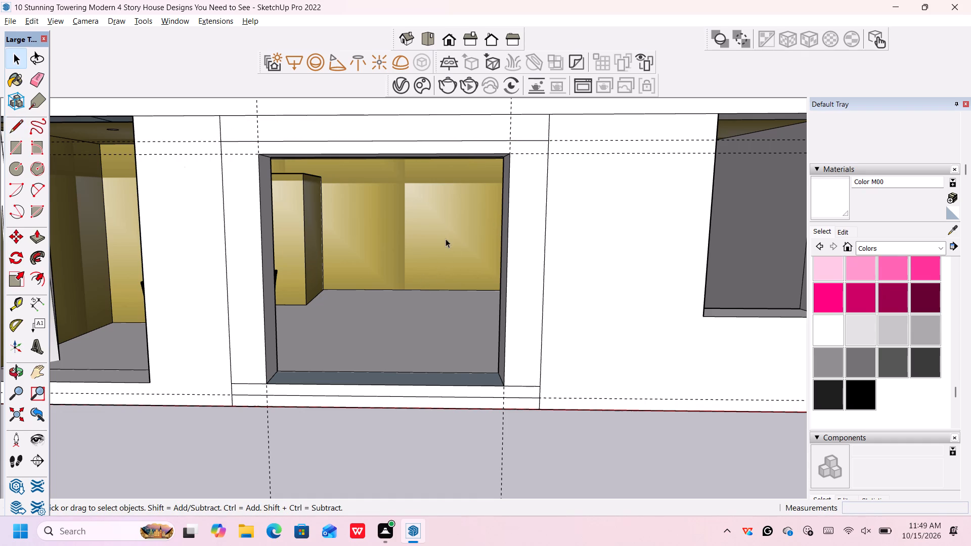
Examine the front wall's middle bay and the neighbouring window opening from several angles.
{"action": "scroll", "coordinate": [451, 284], "scroll_direction": "down", "scroll_amount": 1}
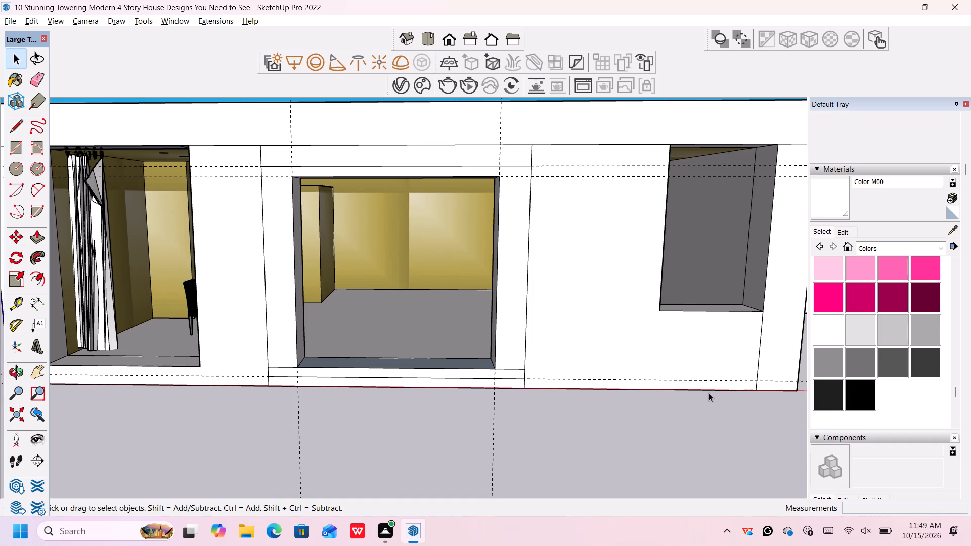
{"action": "middle_click_drag", "start_coordinate": [679, 416], "coordinate": [624, 389]}
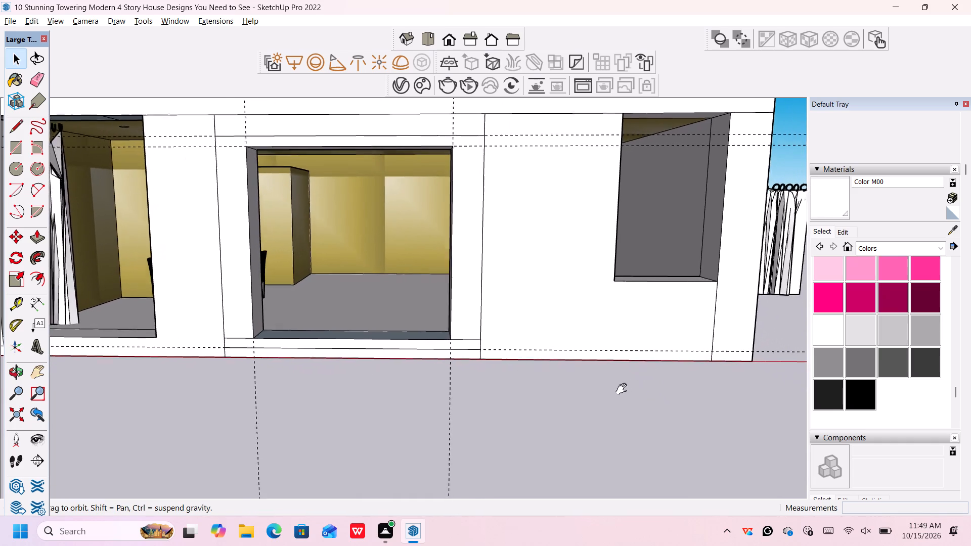
{"action": "middle_click_drag", "start_coordinate": [624, 389], "coordinate": [621, 392]}
{"action": "scroll", "coordinate": [621, 389], "scroll_direction": "down", "scroll_amount": 1}
{"action": "middle_click_drag", "start_coordinate": [621, 389], "coordinate": [606, 374]}
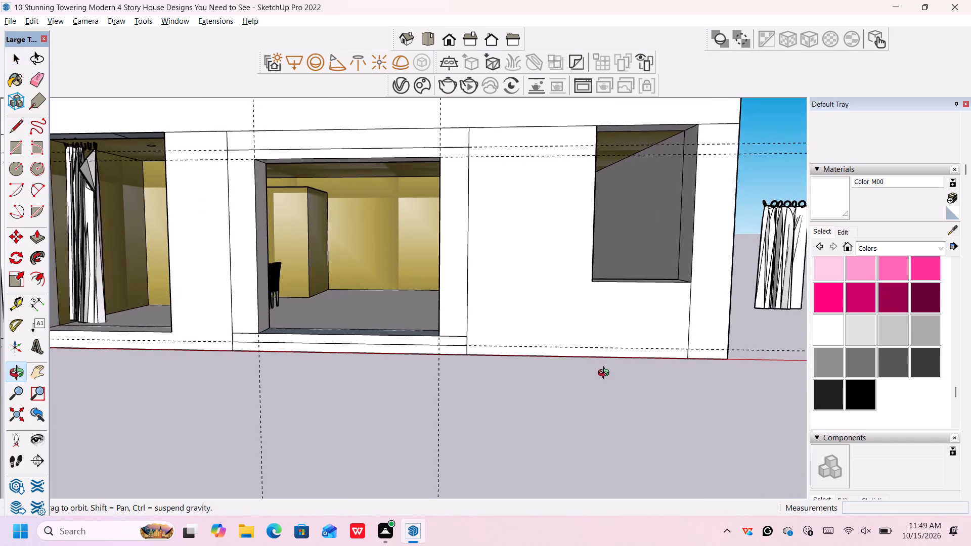
{"action": "middle_click_drag", "start_coordinate": [606, 374], "coordinate": [610, 377]}
{"action": "scroll", "coordinate": [614, 377], "scroll_direction": "up", "scroll_amount": 4}
{"action": "scroll", "coordinate": [694, 365], "scroll_direction": "up", "scroll_amount": 1}
{"action": "scroll", "coordinate": [694, 368], "scroll_direction": "down", "scroll_amount": 2}
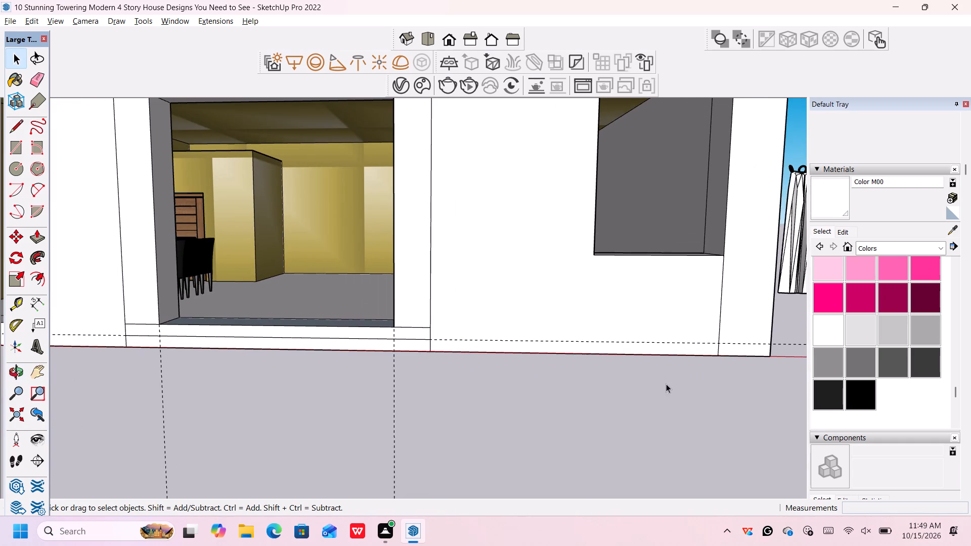
{"action": "middle_click_drag", "start_coordinate": [665, 384], "coordinate": [692, 456]}
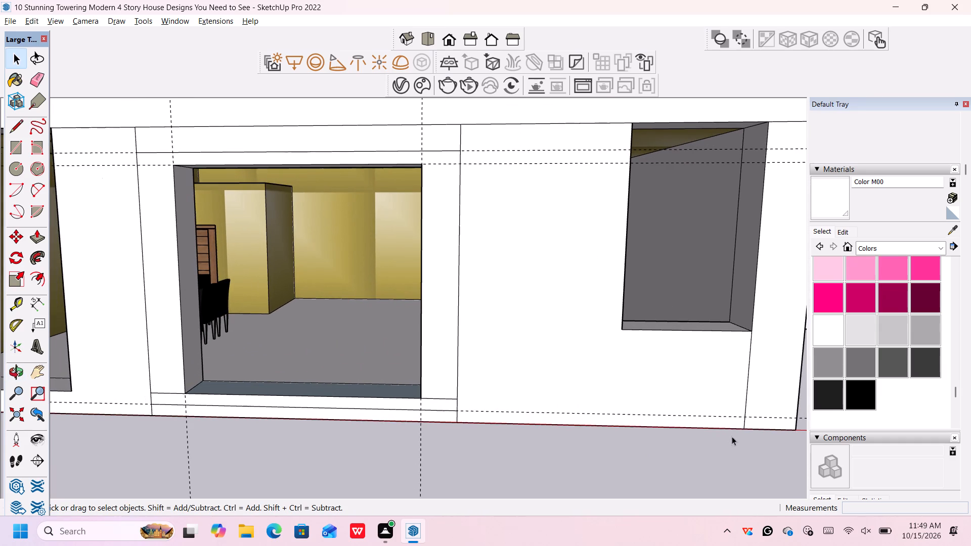
{"action": "scroll", "coordinate": [865, 471], "scroll_direction": "down", "scroll_amount": 3}
Search the component library for "main door with side glass frames".
{"action": "left_click", "coordinate": [896, 335]}
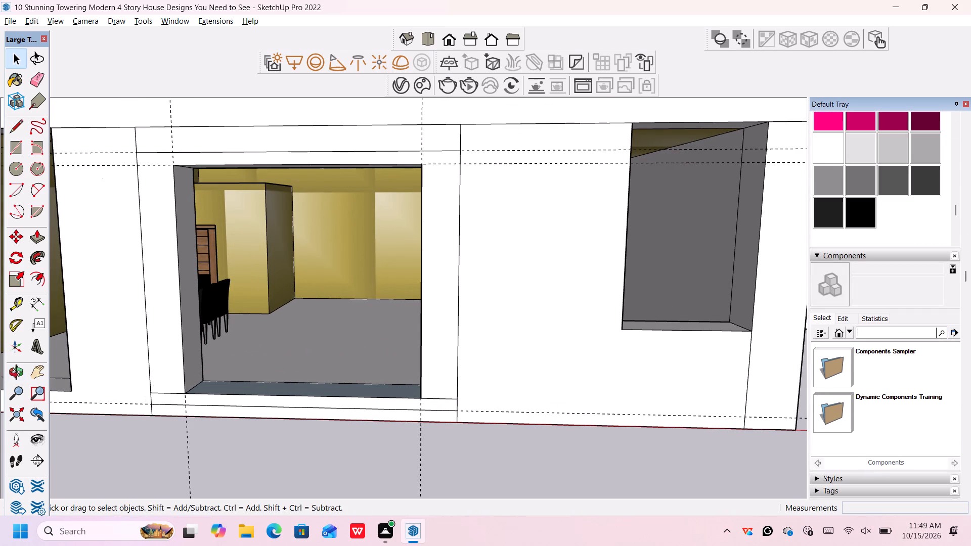
{"action": "type", "text": "main doo"}
{"action": "type", "text": "r with f"}
{"action": "key", "text": "BackSpace"}
{"action": "key", "text": "d"}
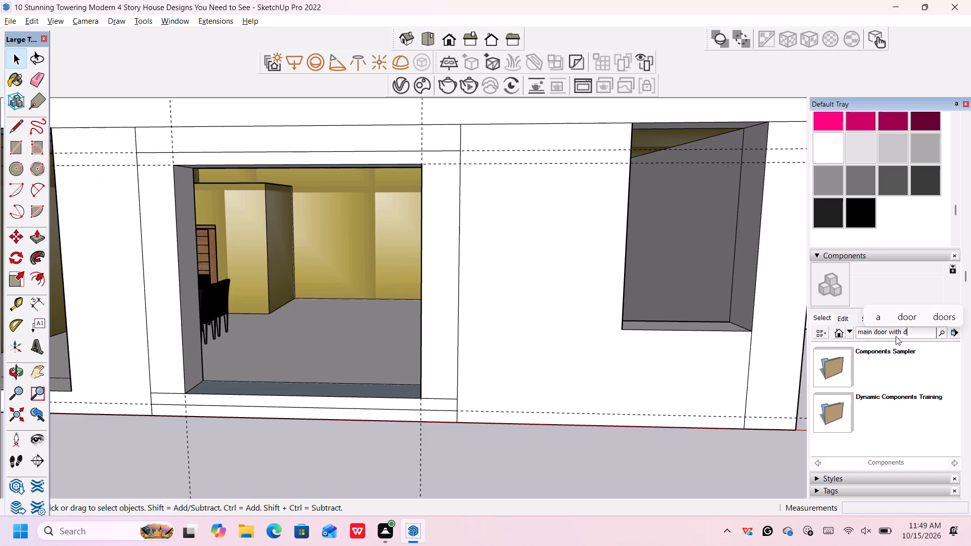
{"action": "key", "text": "BackSpace"}
{"action": "type", "text": "side"}
{"action": "key", "text": "space"}
{"action": "type", "text": "glass"}
{"action": "key", "text": "space"}
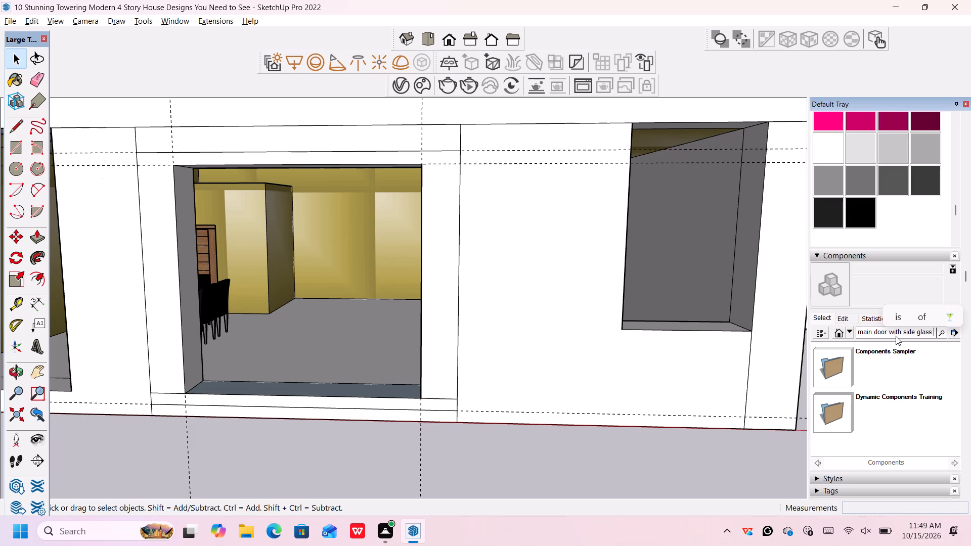
{"action": "type", "text": "frames"}
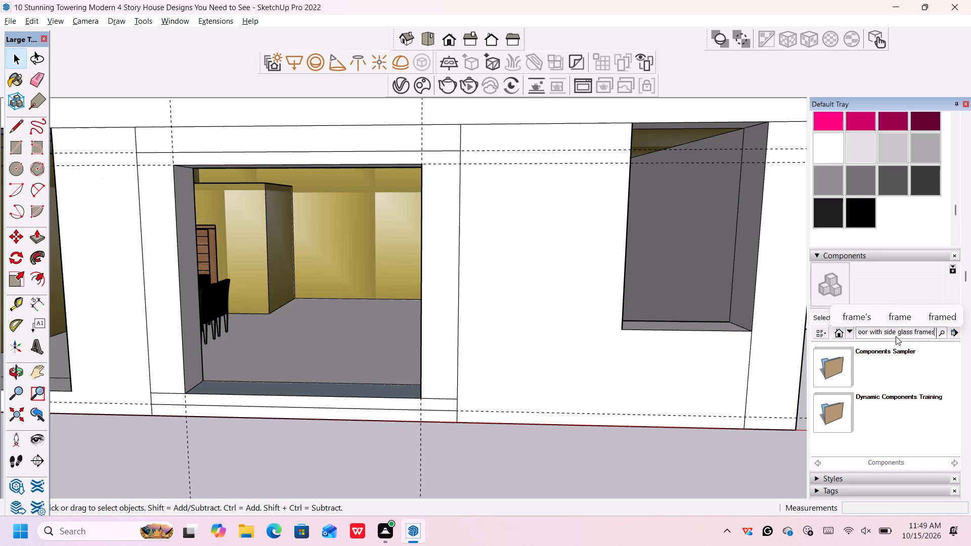
{"action": "key", "text": "Return"}
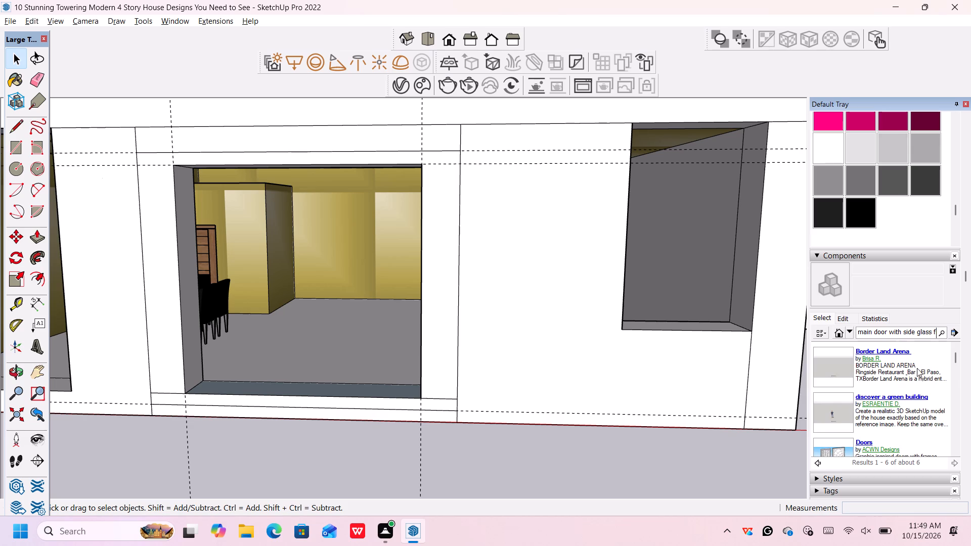
Browse the found models for a main door suited to the middle opening.
{"action": "scroll", "coordinate": [886, 391], "scroll_direction": "down", "scroll_amount": 3}
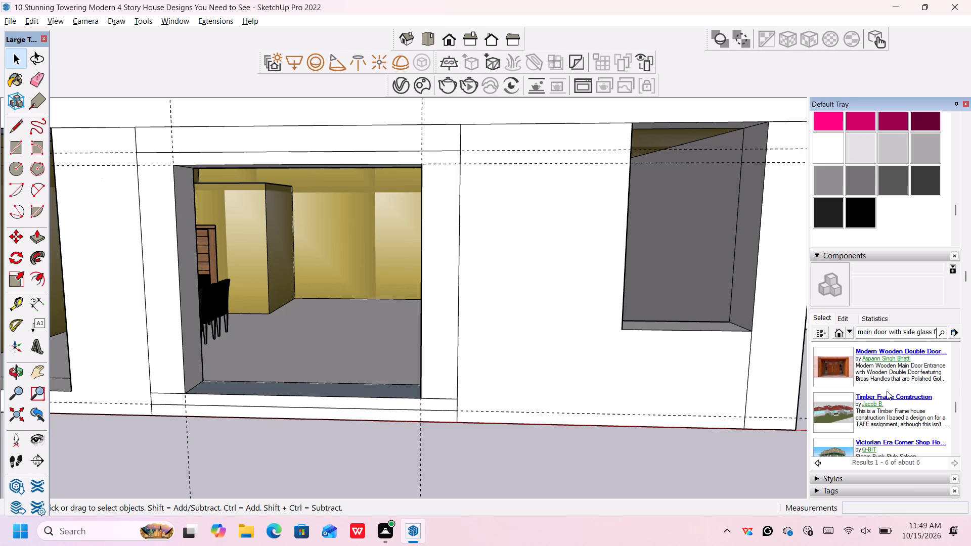
{"action": "scroll", "coordinate": [887, 391], "scroll_direction": "down", "scroll_amount": 1}
{"action": "scroll", "coordinate": [887, 391], "scroll_direction": "up", "scroll_amount": 1}
{"action": "scroll", "coordinate": [887, 391], "scroll_direction": "down", "scroll_amount": 1}
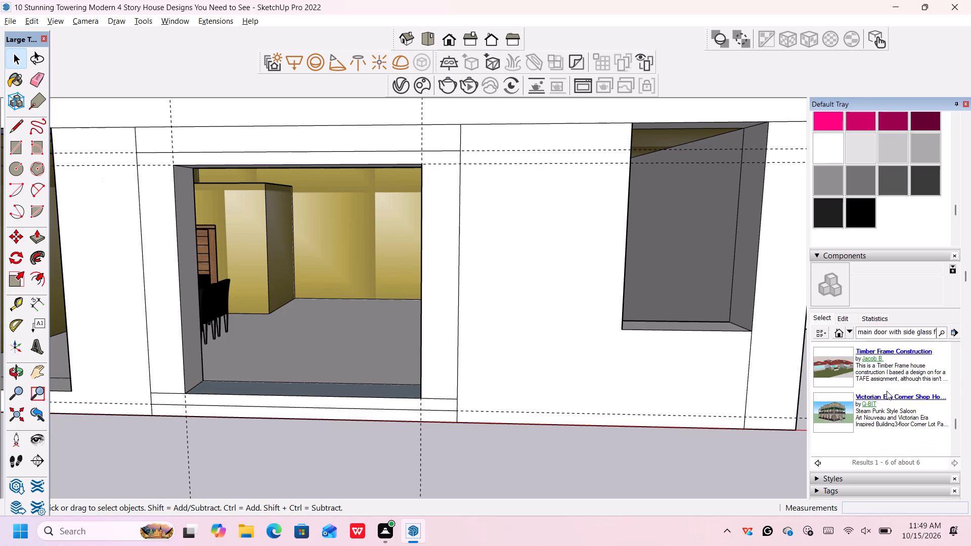
{"action": "scroll", "coordinate": [887, 391], "scroll_direction": "down", "scroll_amount": 1}
{"action": "scroll", "coordinate": [887, 391], "scroll_direction": "up", "scroll_amount": 4}
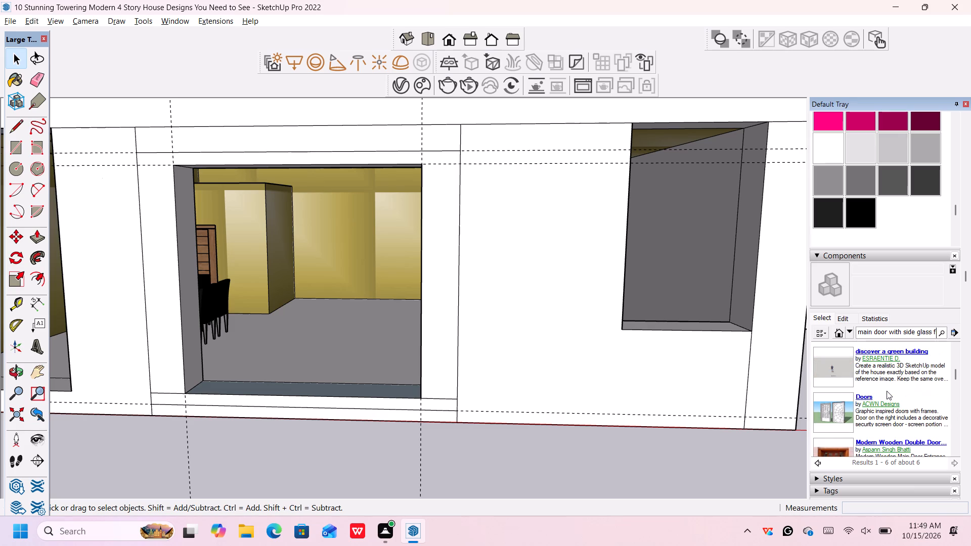
{"action": "scroll", "coordinate": [887, 391], "scroll_direction": "up", "scroll_amount": 2}
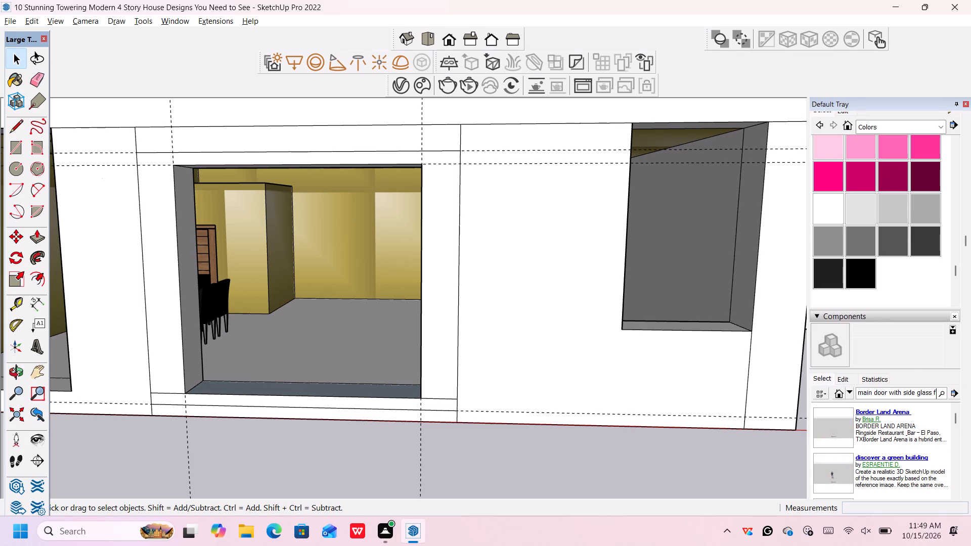
{"action": "scroll", "coordinate": [928, 393], "scroll_direction": "down", "scroll_amount": 2}
{"action": "scroll", "coordinate": [840, 411], "scroll_direction": "down", "scroll_amount": 1}
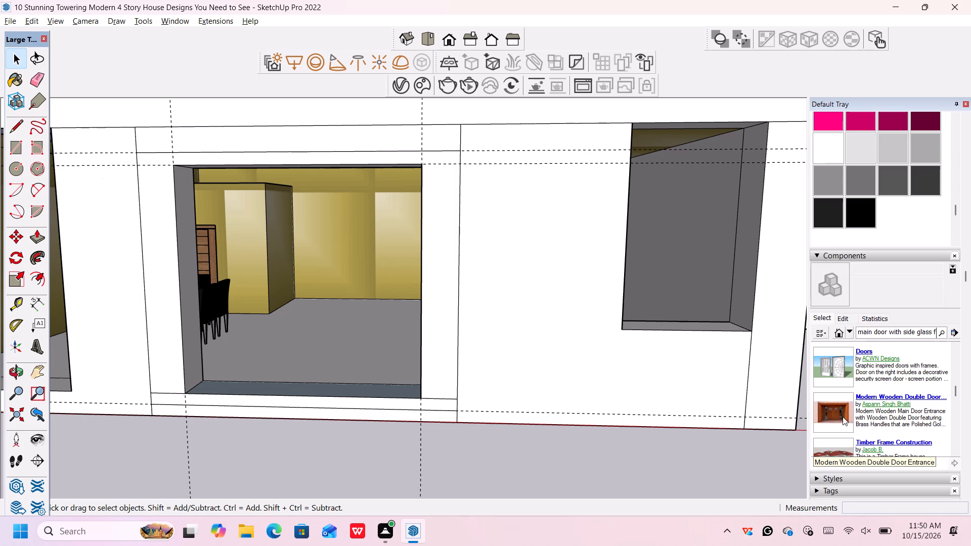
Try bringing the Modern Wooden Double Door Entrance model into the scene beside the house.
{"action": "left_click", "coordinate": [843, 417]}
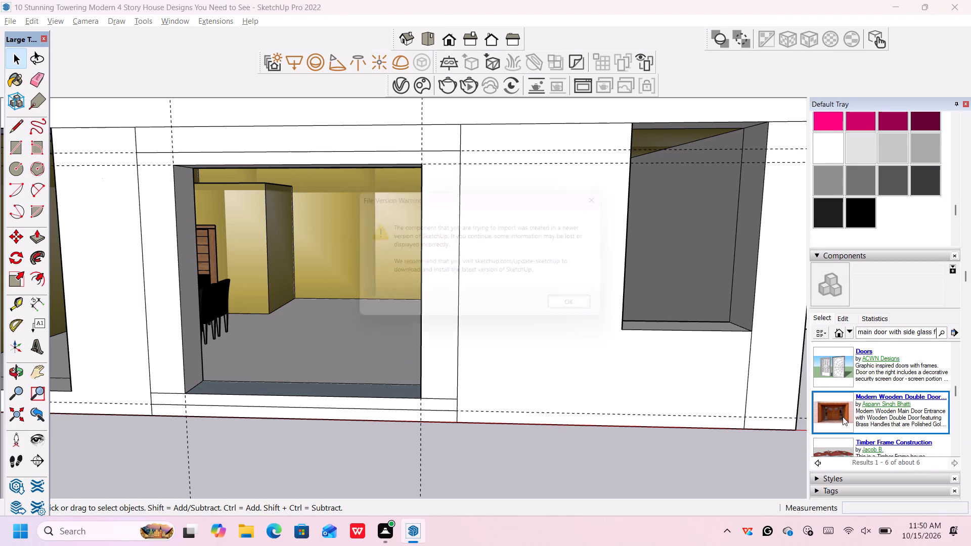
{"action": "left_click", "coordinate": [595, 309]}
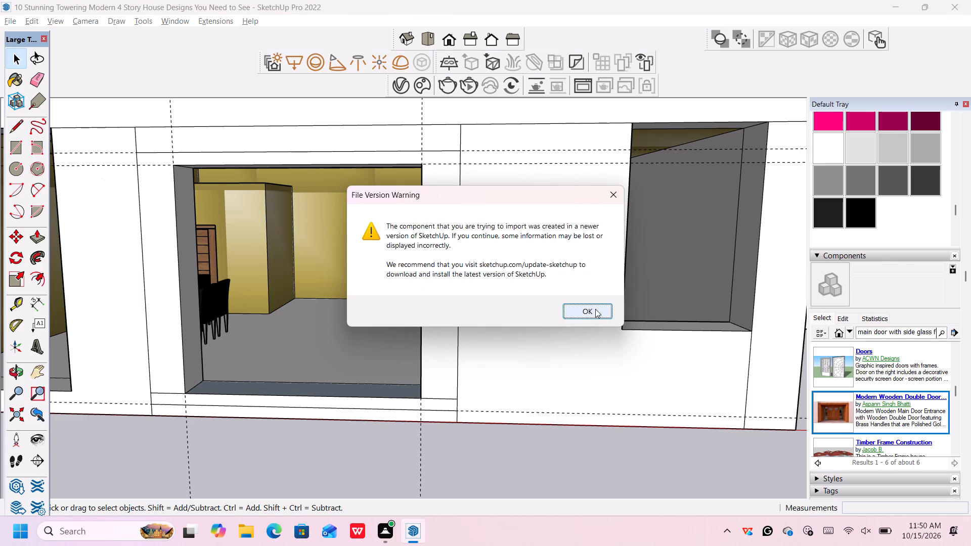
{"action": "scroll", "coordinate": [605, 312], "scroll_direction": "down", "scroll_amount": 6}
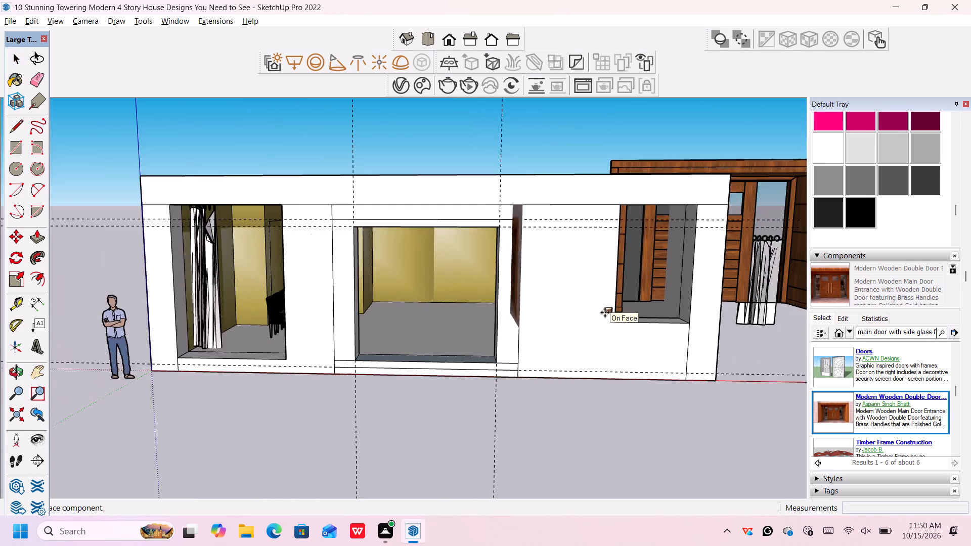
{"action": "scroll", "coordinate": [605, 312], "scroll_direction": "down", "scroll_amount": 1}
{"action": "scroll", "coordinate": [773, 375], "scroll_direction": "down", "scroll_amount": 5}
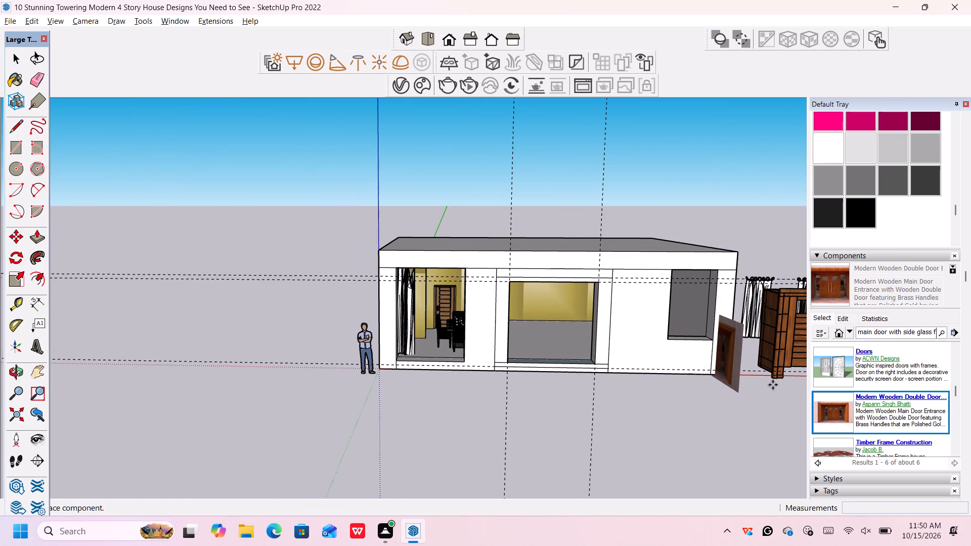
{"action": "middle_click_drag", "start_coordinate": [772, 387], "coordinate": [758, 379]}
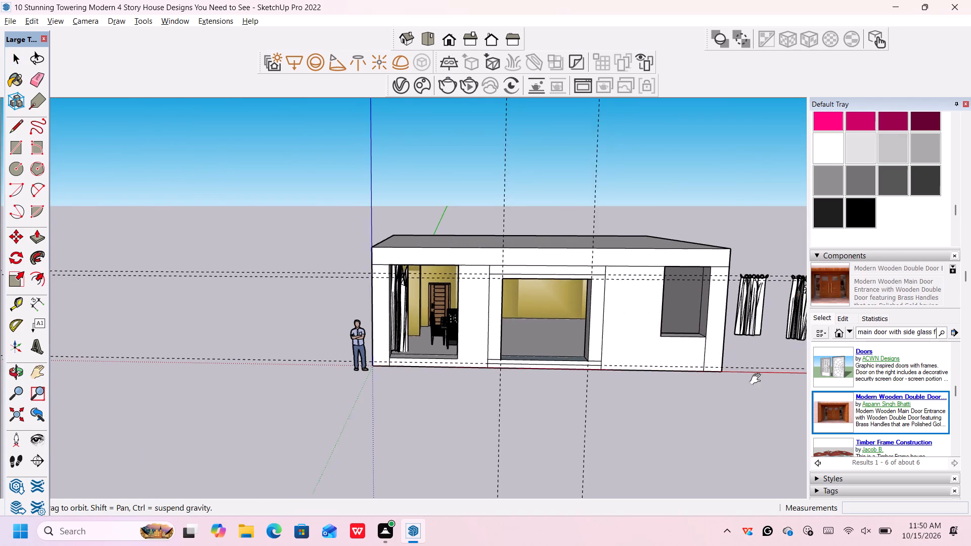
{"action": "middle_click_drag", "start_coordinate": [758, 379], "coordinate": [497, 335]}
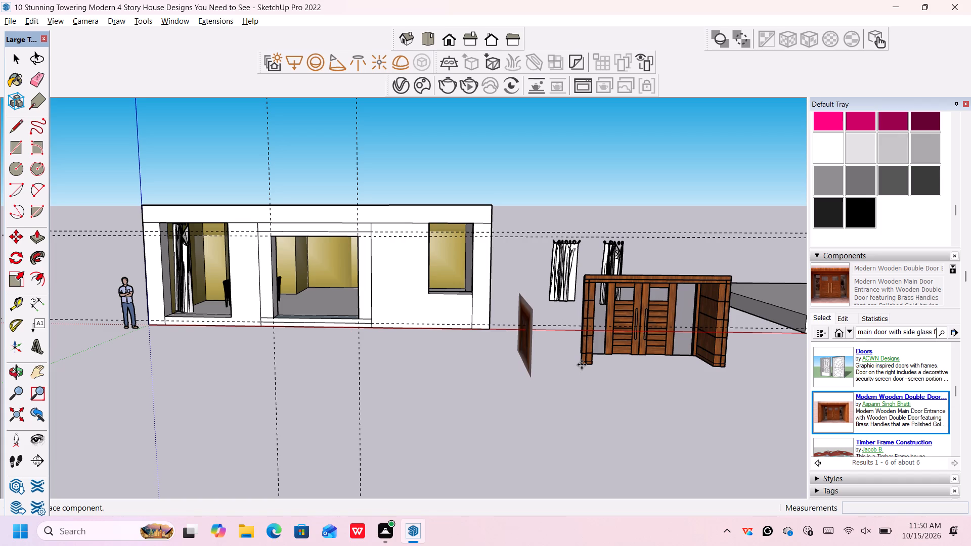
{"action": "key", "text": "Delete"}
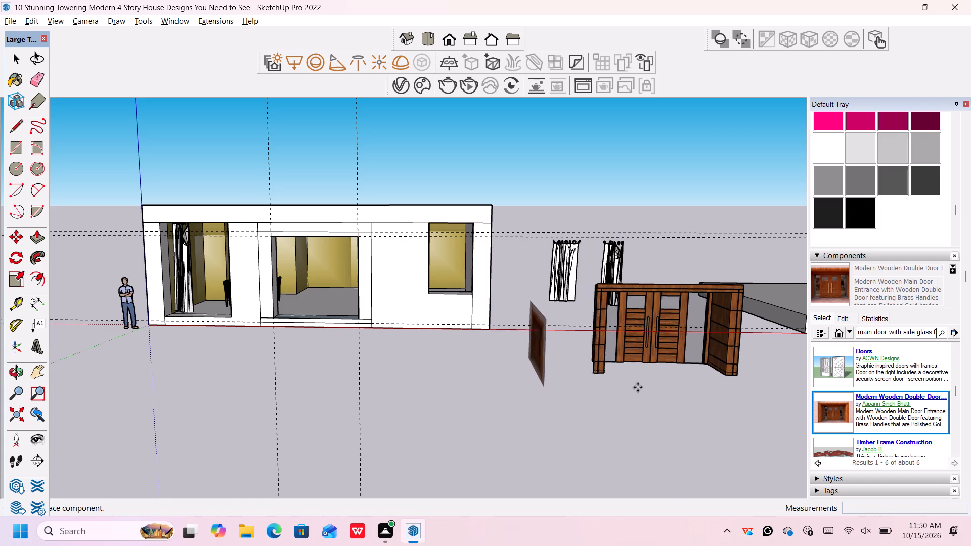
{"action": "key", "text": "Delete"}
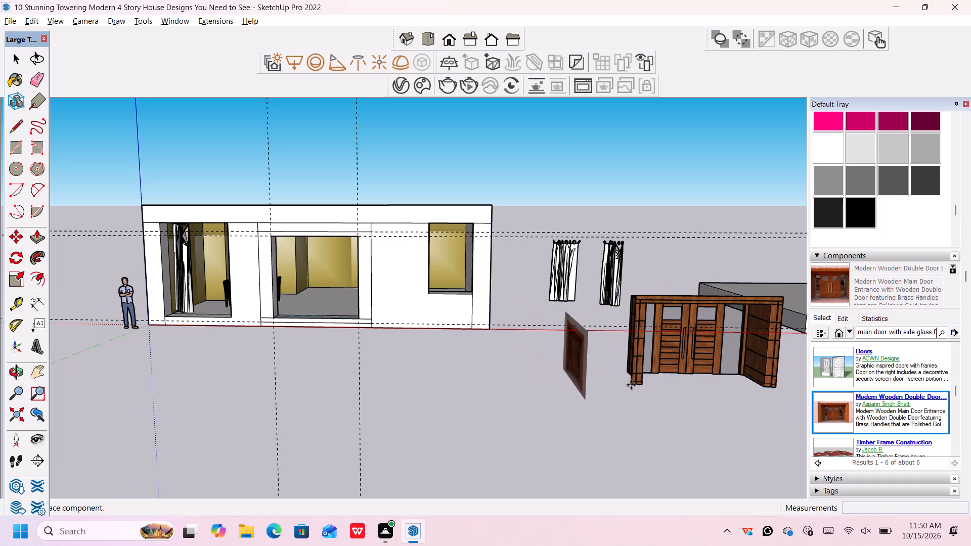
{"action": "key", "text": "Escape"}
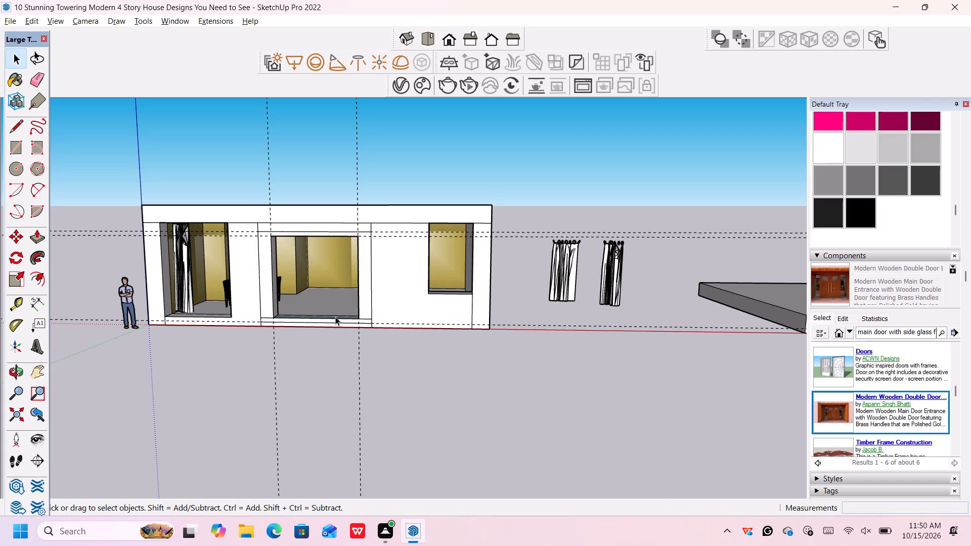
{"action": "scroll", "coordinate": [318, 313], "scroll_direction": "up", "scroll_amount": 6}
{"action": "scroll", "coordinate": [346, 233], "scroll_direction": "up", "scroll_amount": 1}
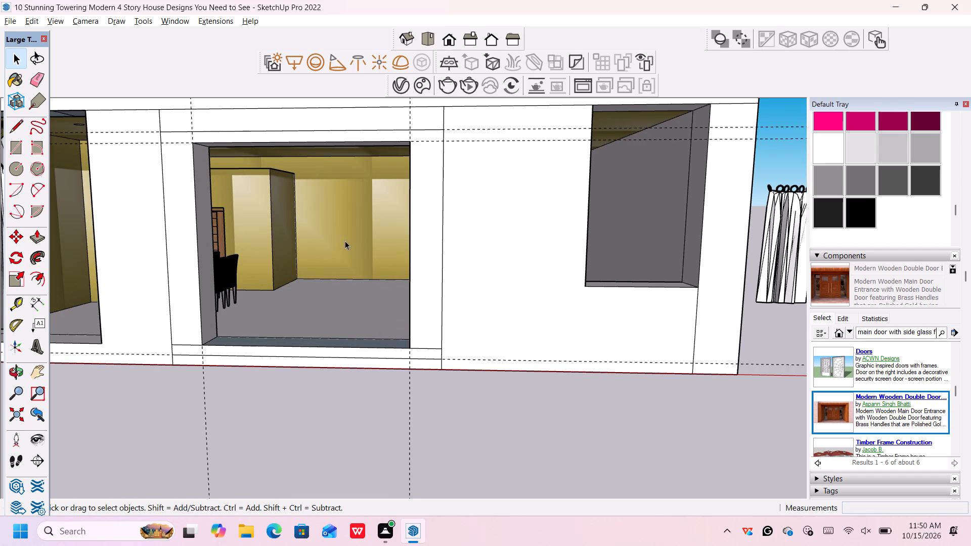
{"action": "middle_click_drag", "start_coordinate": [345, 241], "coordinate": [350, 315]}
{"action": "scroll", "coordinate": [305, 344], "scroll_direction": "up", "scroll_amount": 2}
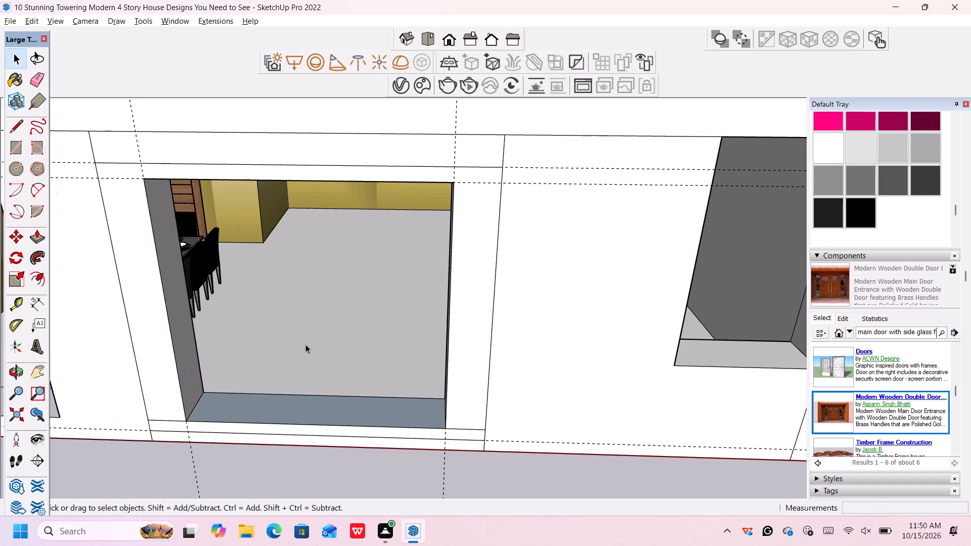
Place a guide across the middle opening's sill, 5' from the jamb on the dining-table side.
{"action": "key", "text": "t"}
{"action": "scroll", "coordinate": [222, 391], "scroll_direction": "up", "scroll_amount": 2}
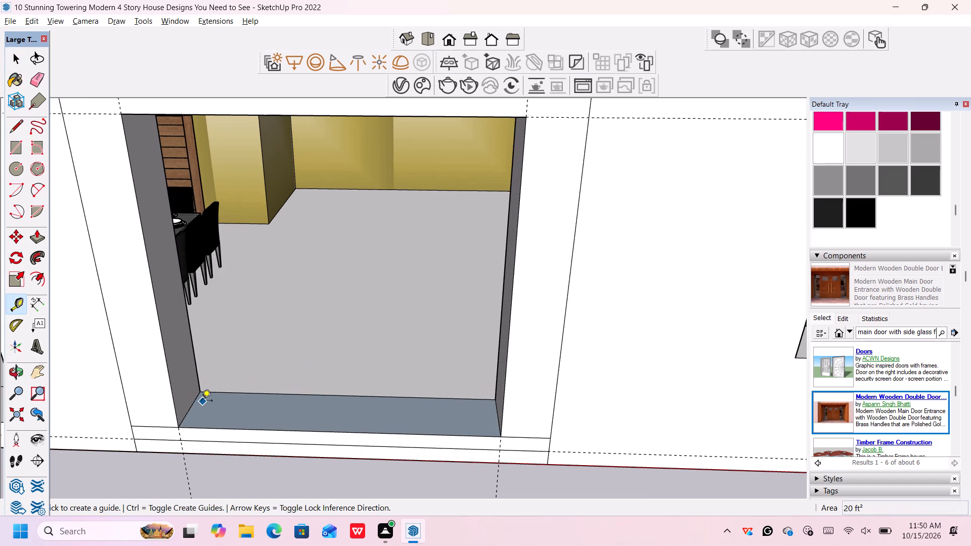
{"action": "left_click", "coordinate": [196, 401]}
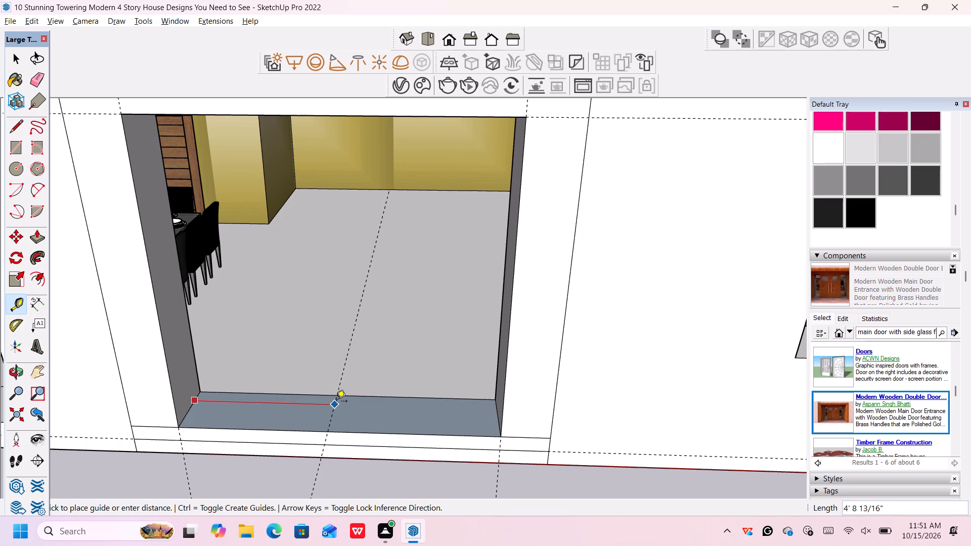
{"action": "type", "text": "5'"}
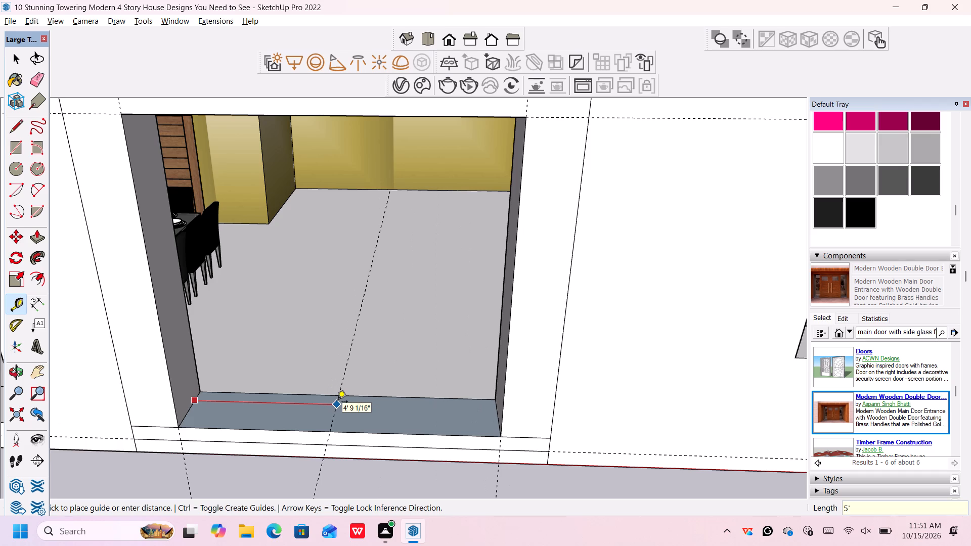
{"action": "key", "text": "Return"}
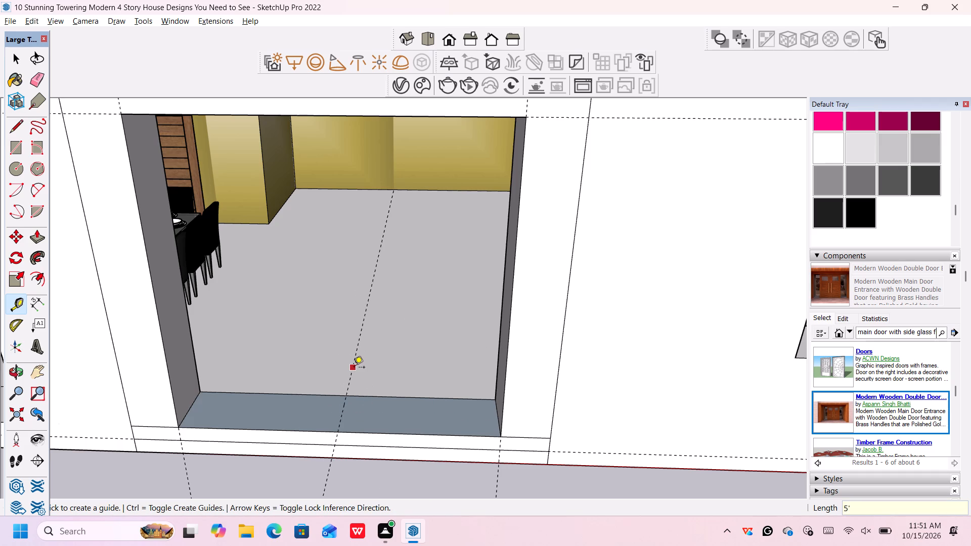
Add parallel guides 2' to either side of the opening's centre guide for the door width.
{"action": "left_click", "coordinate": [344, 406]}
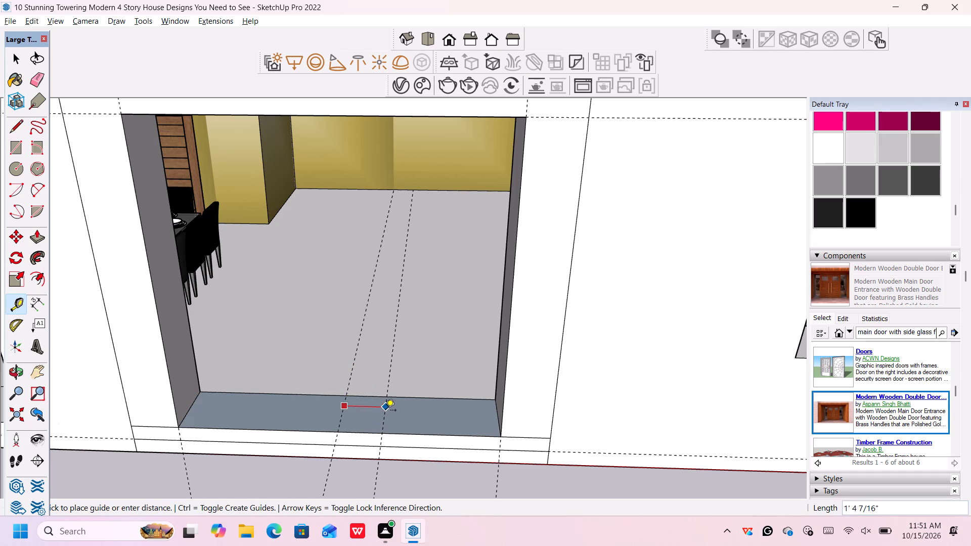
{"action": "type", "text": "2'"}
{"action": "key", "text": "Return"}
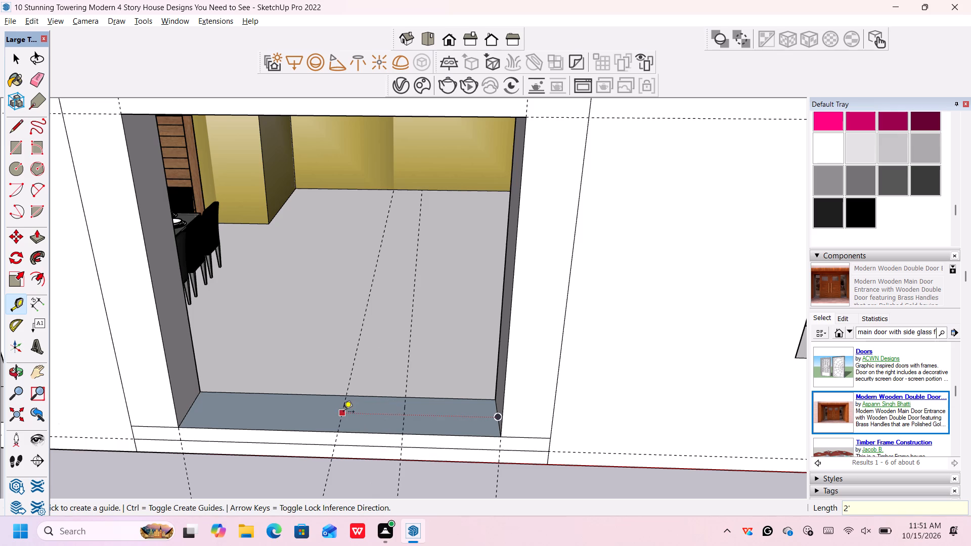
{"action": "left_click", "coordinate": [339, 412]}
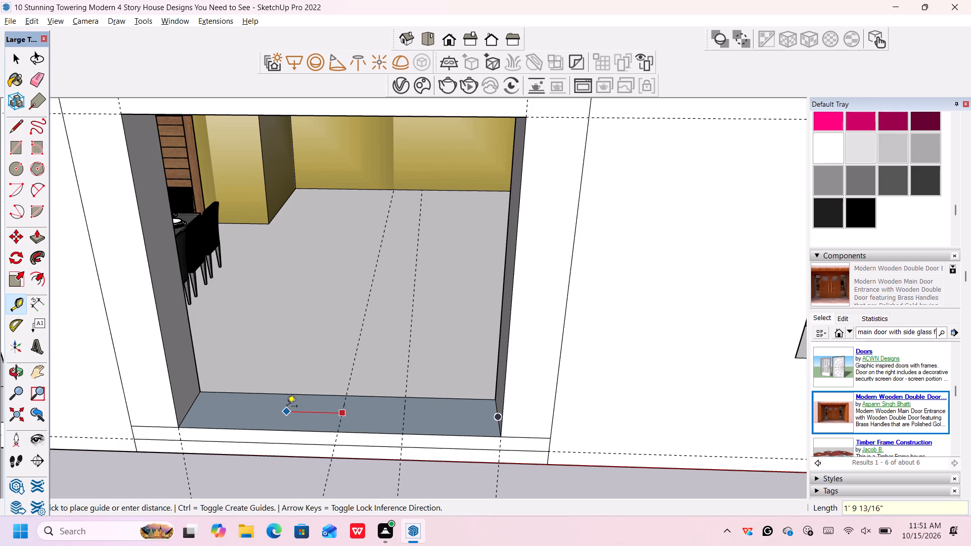
{"action": "key", "text": "Escape"}
{"action": "left_click", "coordinate": [344, 404]}
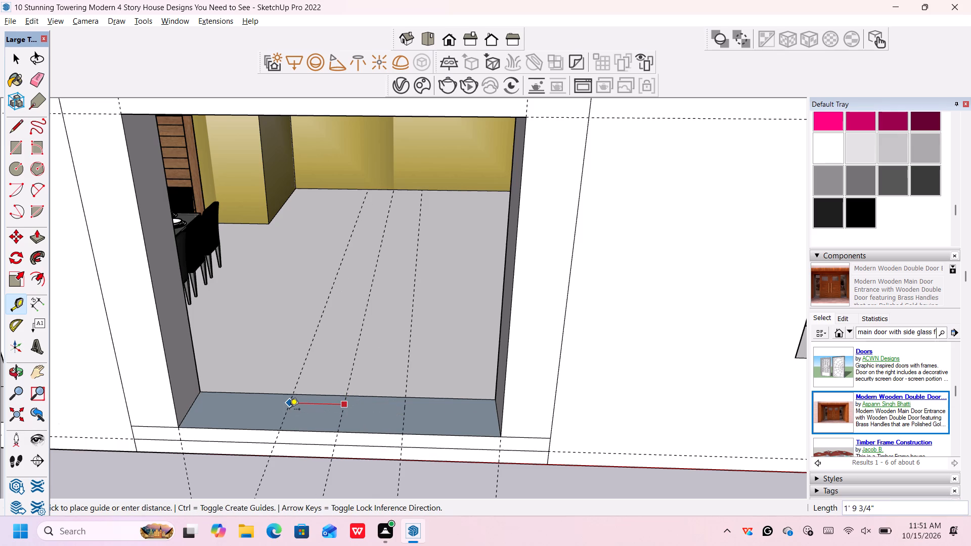
{"action": "type", "text": "2'"}
{"action": "key", "text": "Return"}
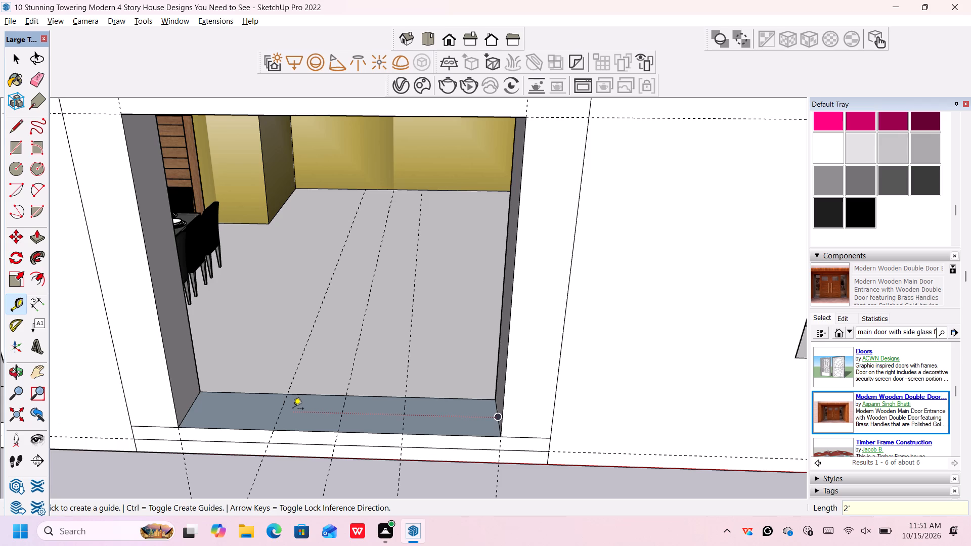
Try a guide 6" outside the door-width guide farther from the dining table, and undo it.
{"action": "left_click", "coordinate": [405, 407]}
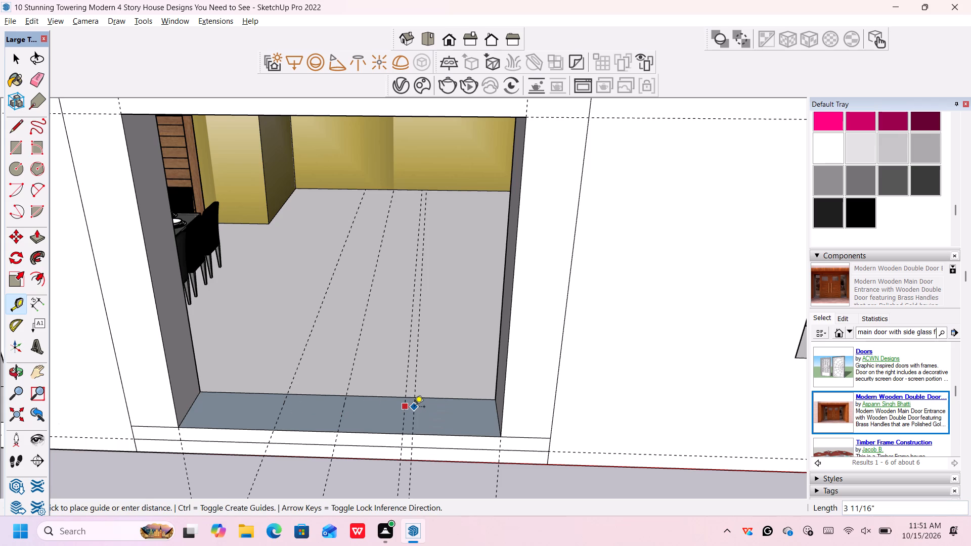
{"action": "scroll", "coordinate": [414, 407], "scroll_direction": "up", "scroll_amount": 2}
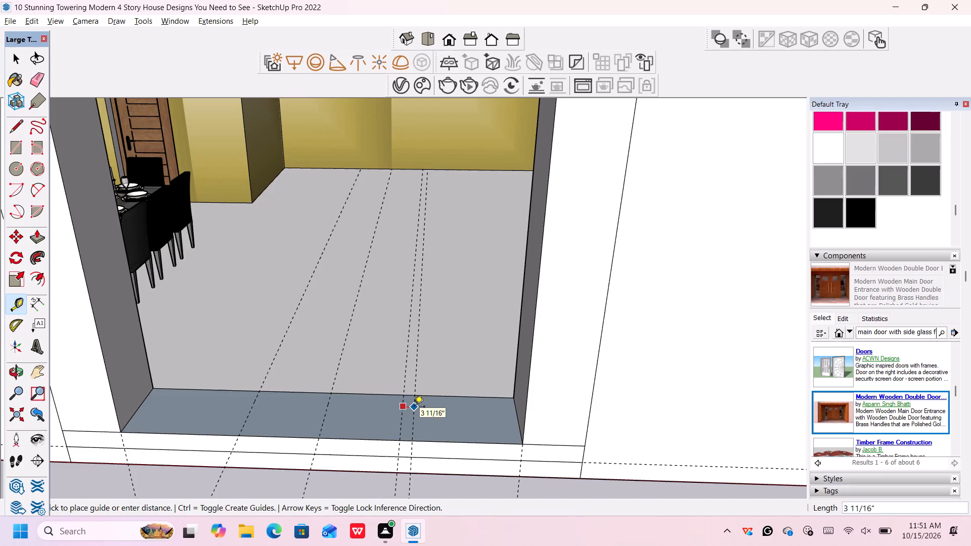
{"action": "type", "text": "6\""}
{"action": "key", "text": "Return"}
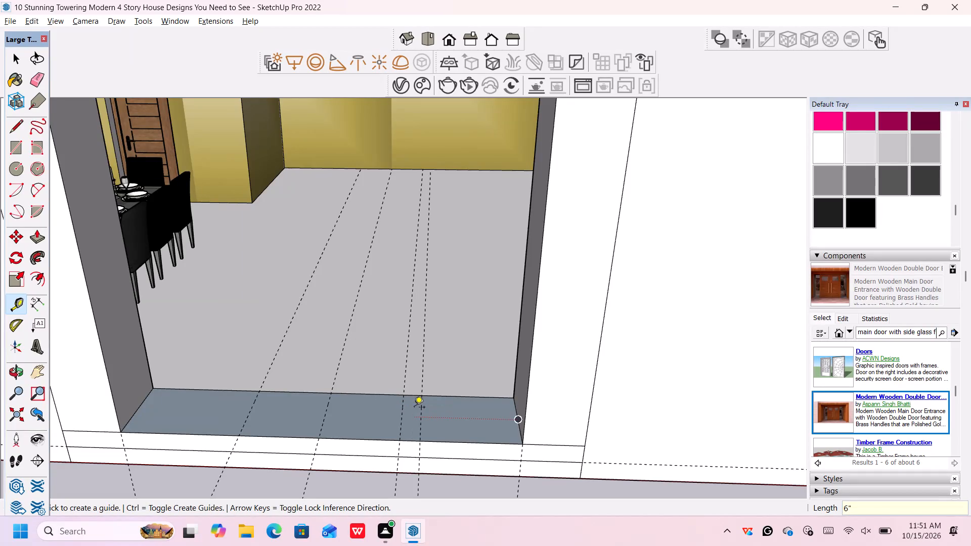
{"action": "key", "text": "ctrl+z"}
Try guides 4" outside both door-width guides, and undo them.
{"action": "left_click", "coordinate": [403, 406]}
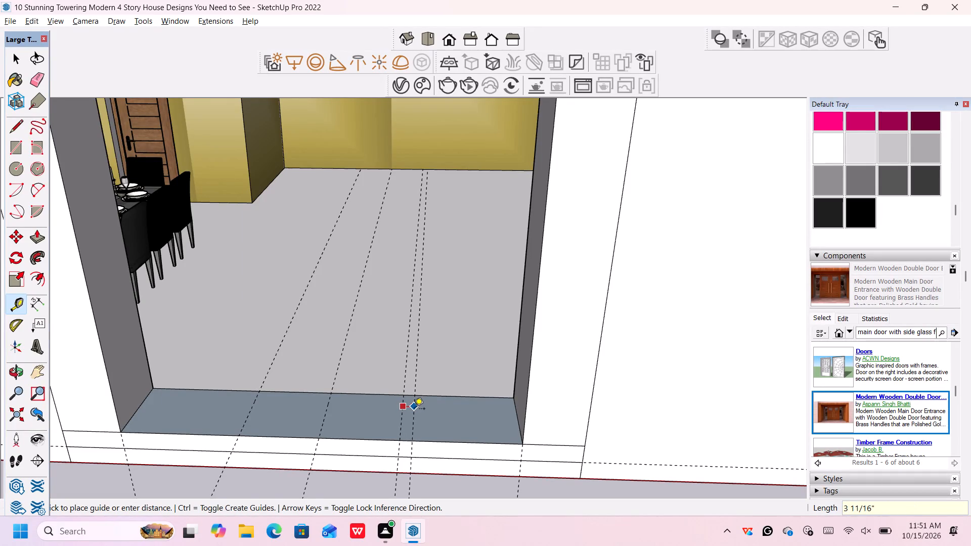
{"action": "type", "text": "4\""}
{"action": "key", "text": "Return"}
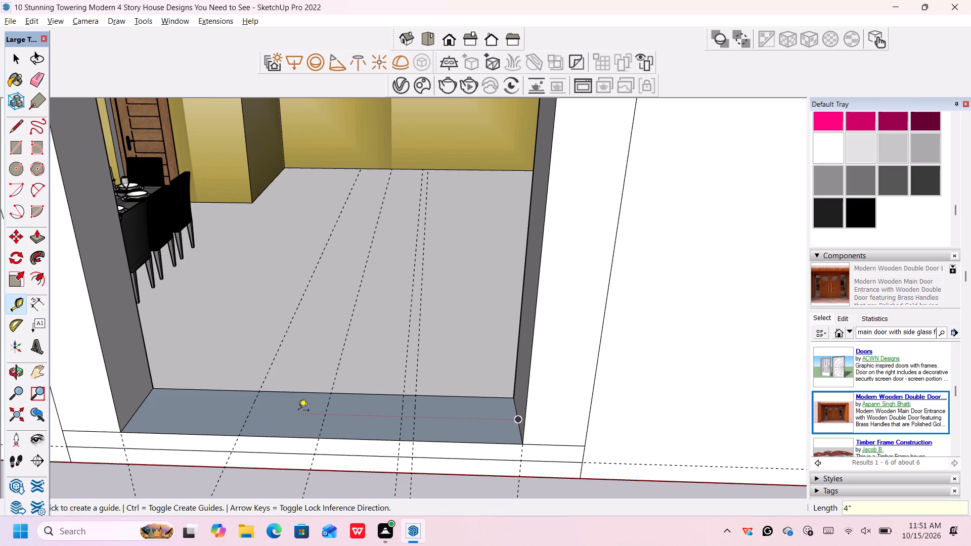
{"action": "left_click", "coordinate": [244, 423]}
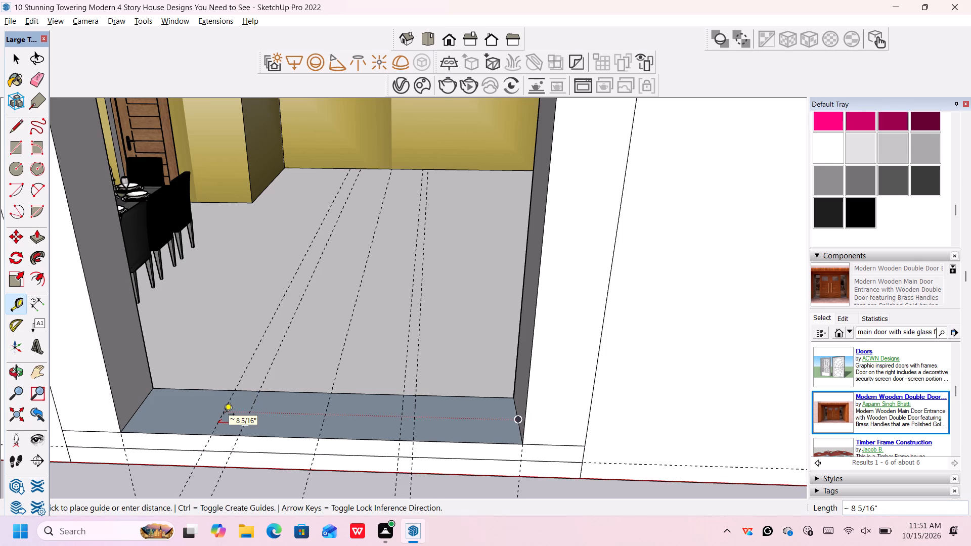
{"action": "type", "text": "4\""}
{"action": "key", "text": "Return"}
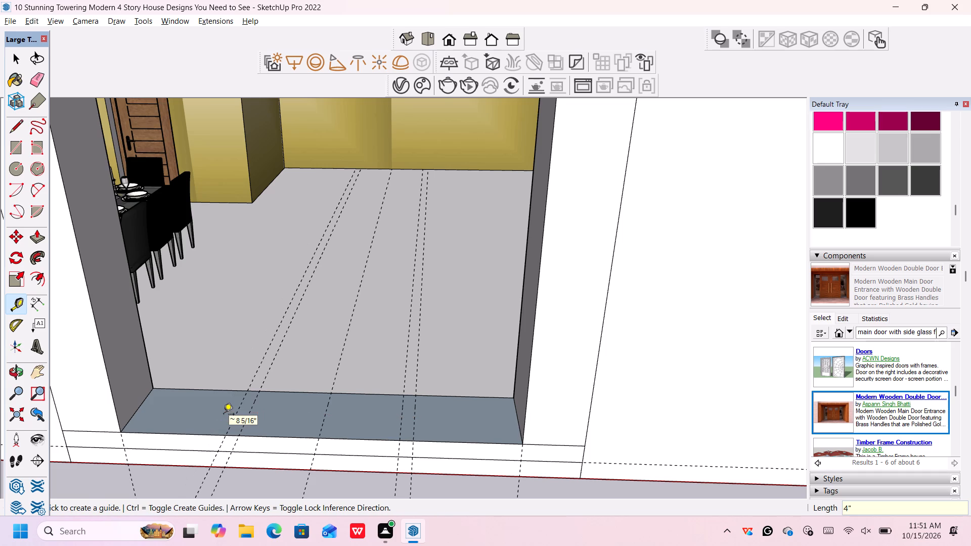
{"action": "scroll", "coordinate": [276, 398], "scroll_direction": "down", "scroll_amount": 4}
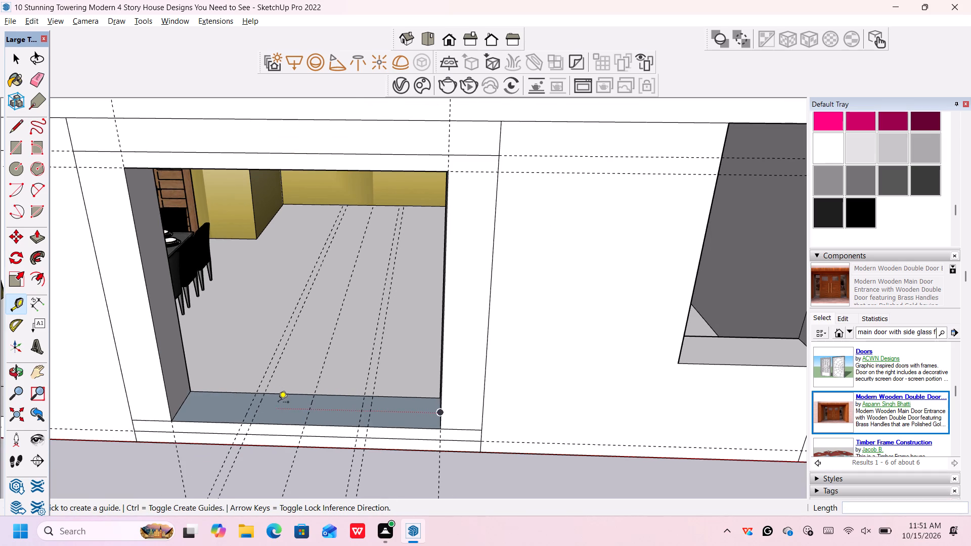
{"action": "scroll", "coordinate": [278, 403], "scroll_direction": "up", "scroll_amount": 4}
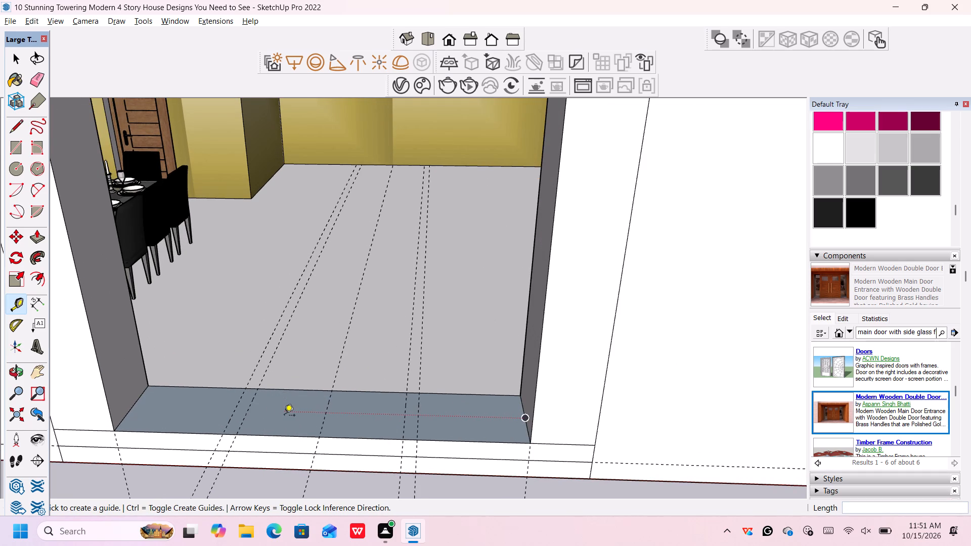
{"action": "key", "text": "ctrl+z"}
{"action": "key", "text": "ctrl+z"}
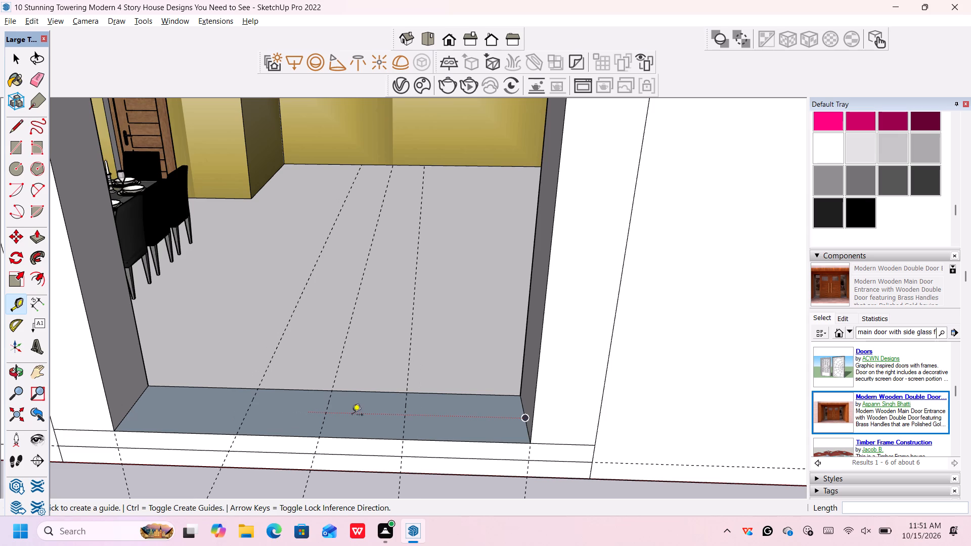
Place guides 3" outside each of the two door-width guides to mark the frame thickness.
{"action": "left_click", "coordinate": [405, 405]}
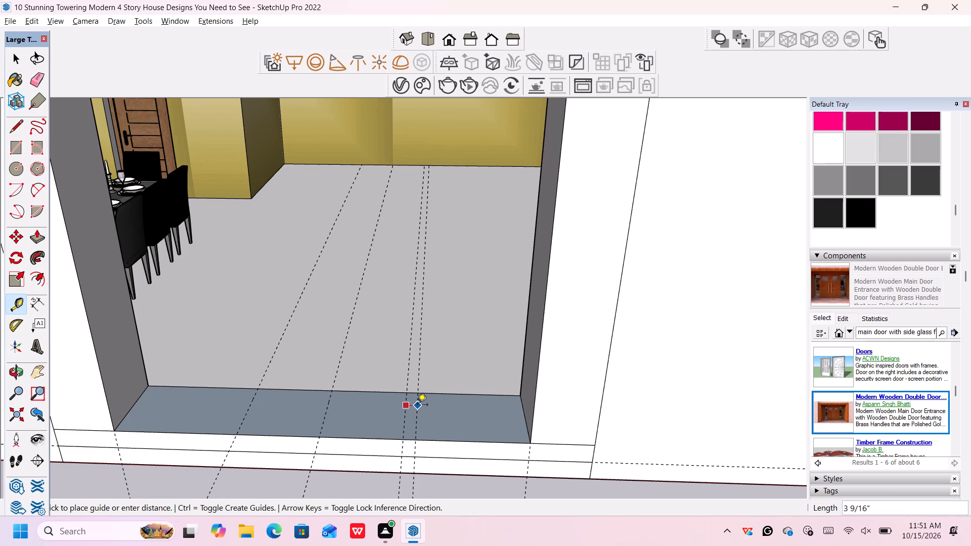
{"action": "key", "text": "3"}
{"action": "key", "text": "shift+quotedbl"}
{"action": "key", "text": "Return"}
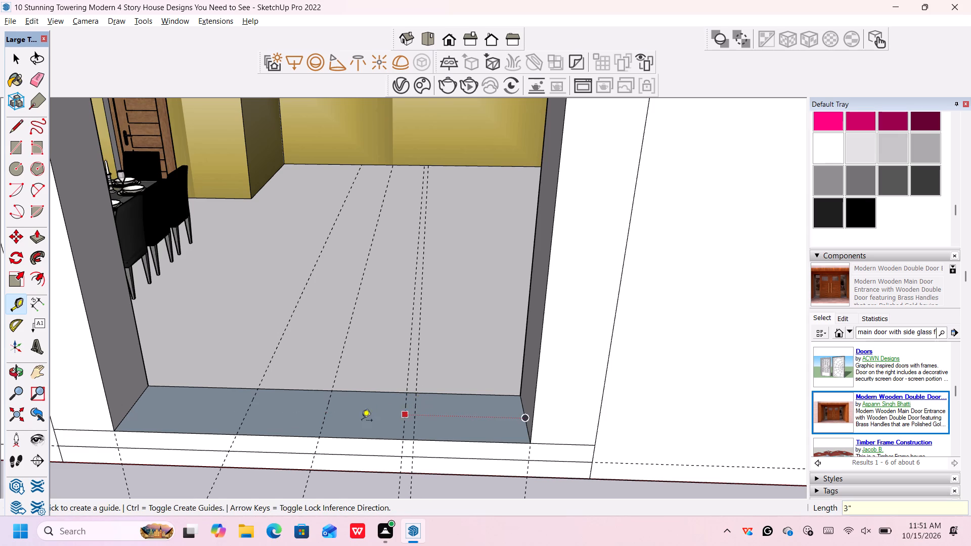
{"action": "left_click", "coordinate": [249, 402]}
{"action": "key", "text": "3"}
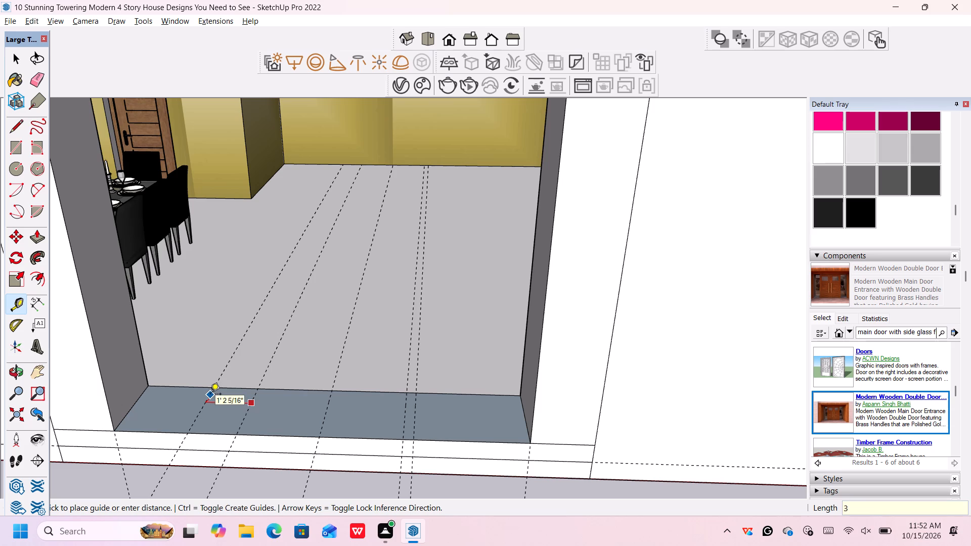
{"action": "key", "text": "shift+quotedbl"}
{"action": "key", "text": "Return"}
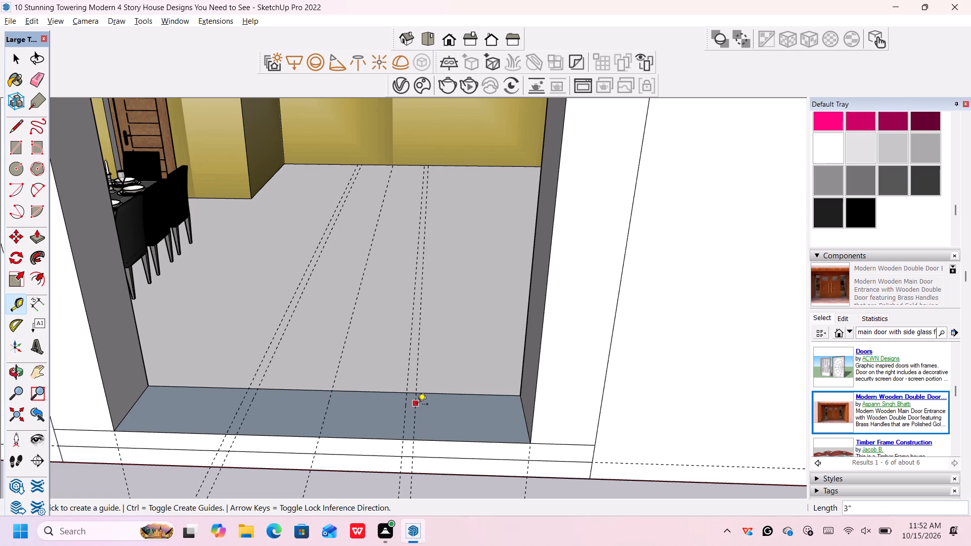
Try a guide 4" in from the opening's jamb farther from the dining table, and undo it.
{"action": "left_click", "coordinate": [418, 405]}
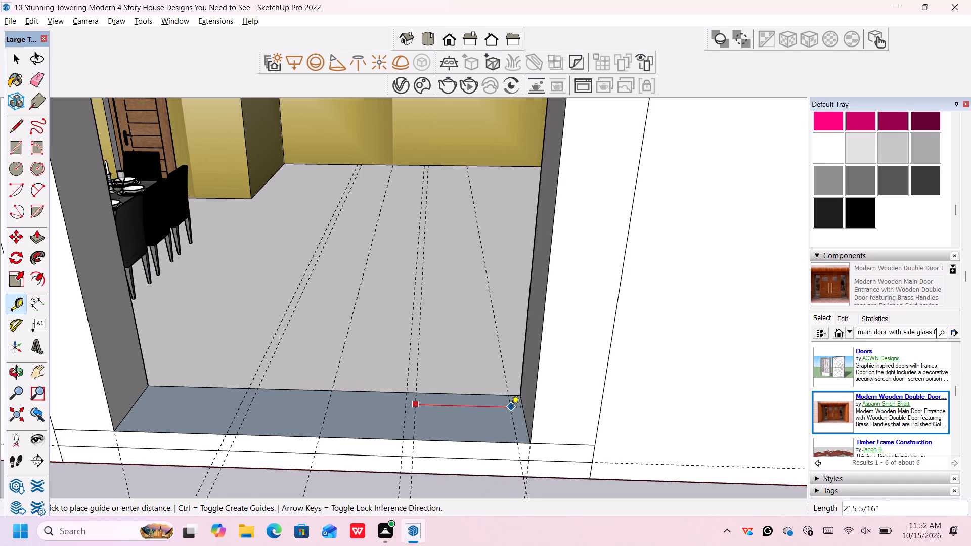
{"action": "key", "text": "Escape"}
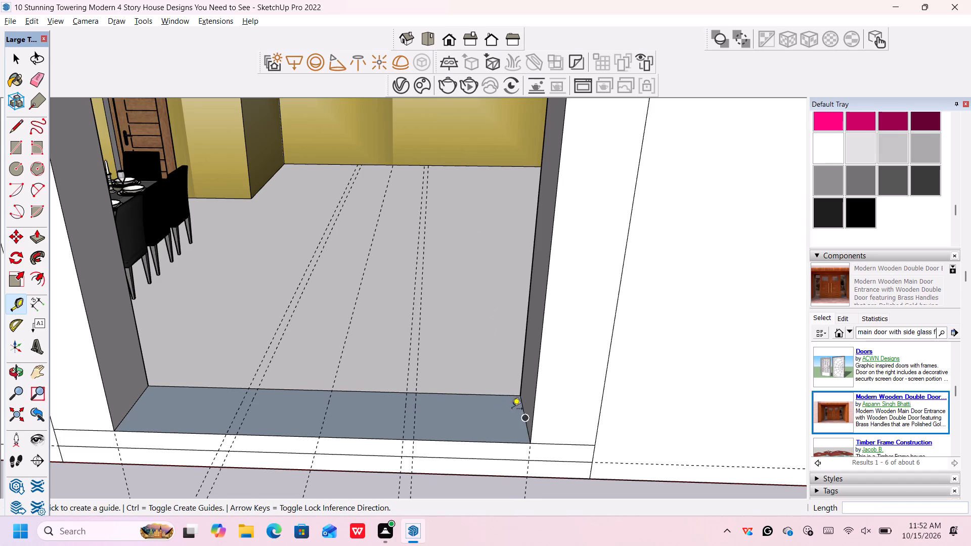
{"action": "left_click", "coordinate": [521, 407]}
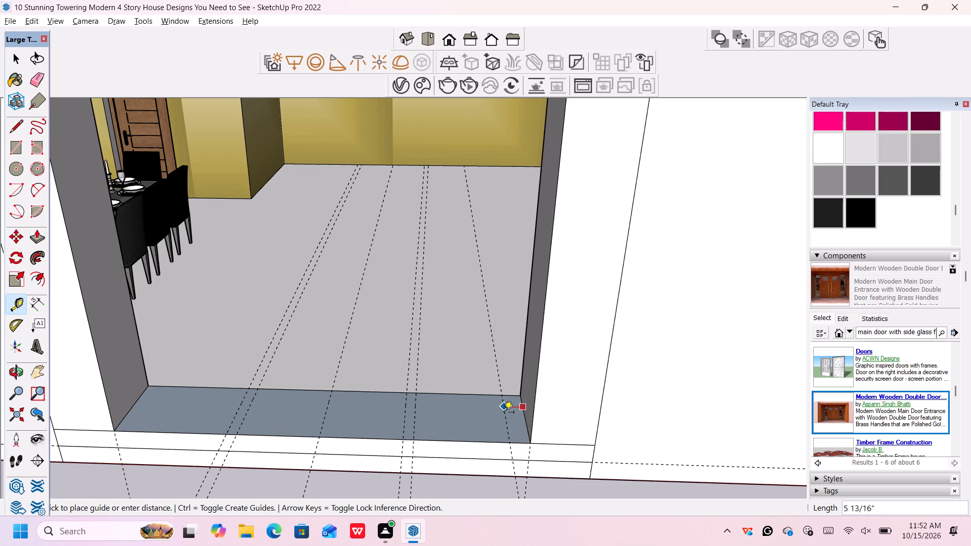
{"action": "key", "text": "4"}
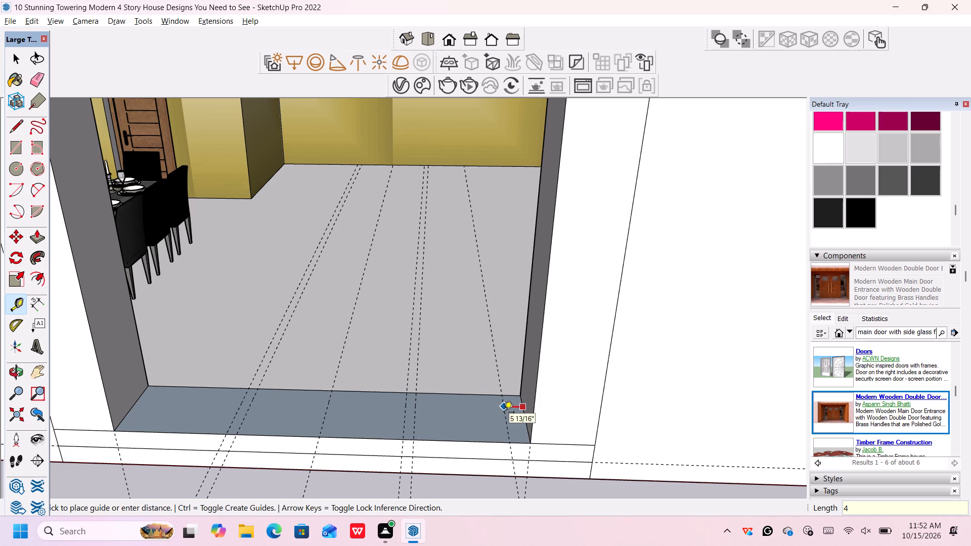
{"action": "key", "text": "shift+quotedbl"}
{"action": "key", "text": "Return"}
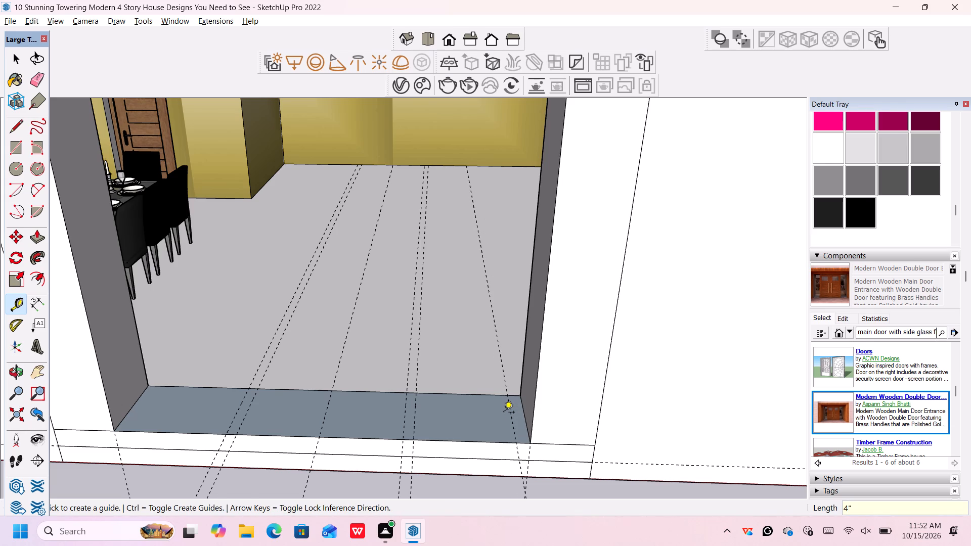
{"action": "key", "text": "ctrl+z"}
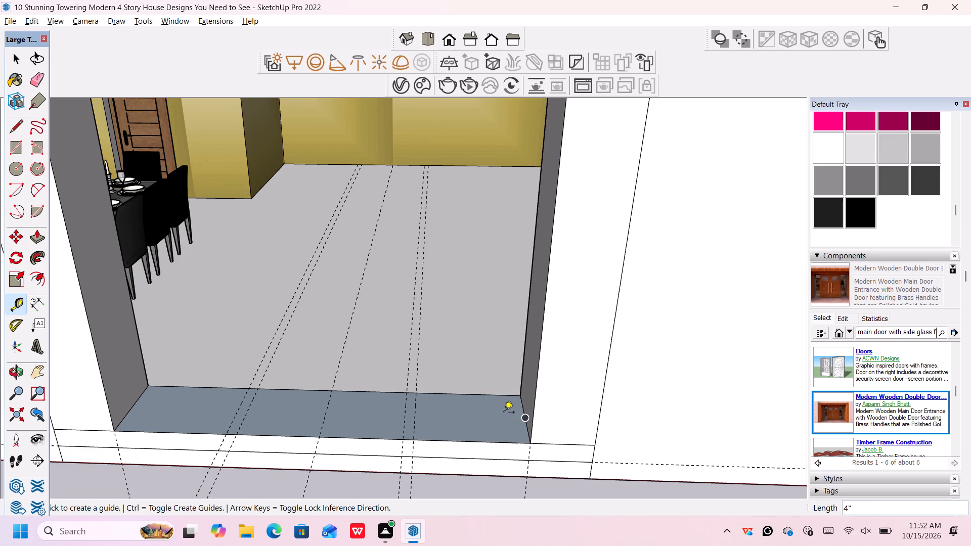
Place guides 3" inward from both side jambs of the opening for the outer frame members.
{"action": "left_click", "coordinate": [521, 406]}
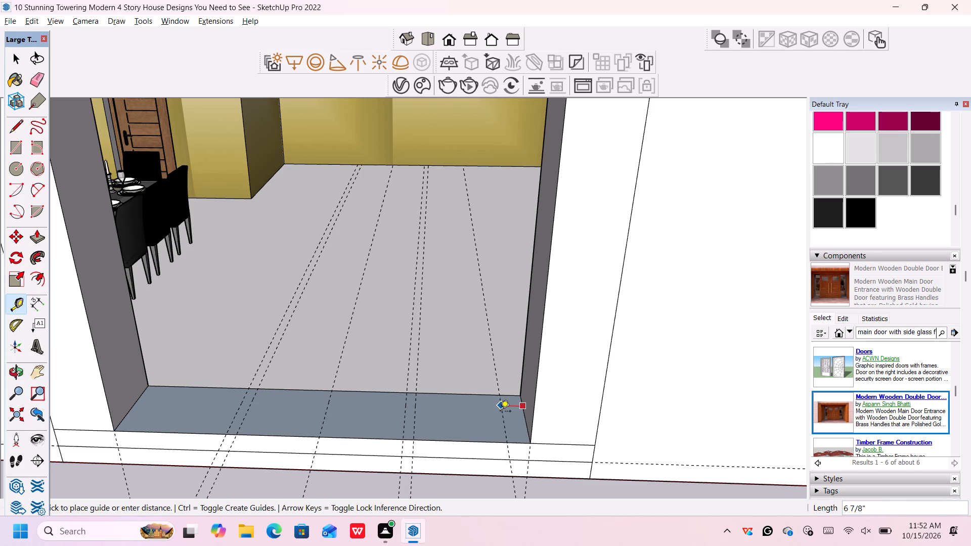
{"action": "key", "text": "3"}
{"action": "key", "text": "shift+quotedbl"}
{"action": "key", "text": "Return"}
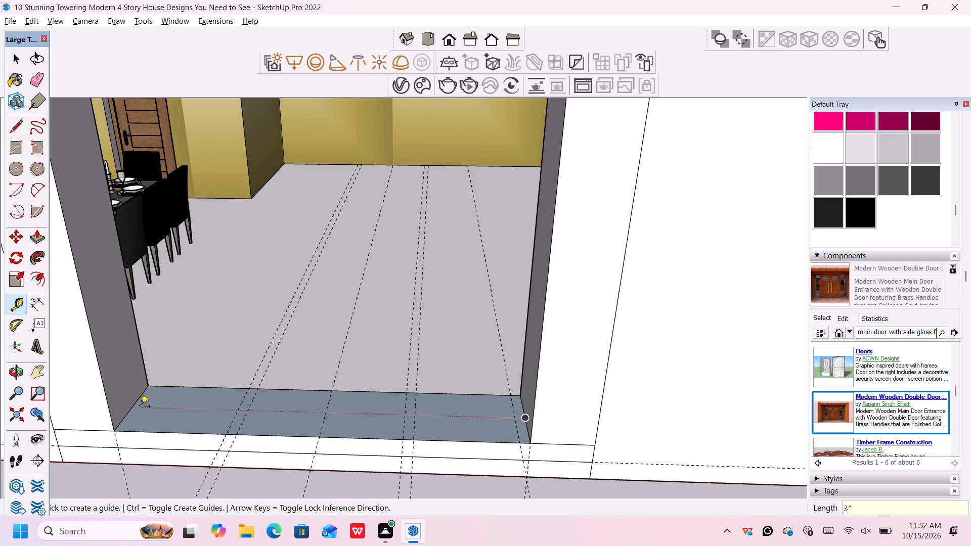
{"action": "key", "text": "space"}
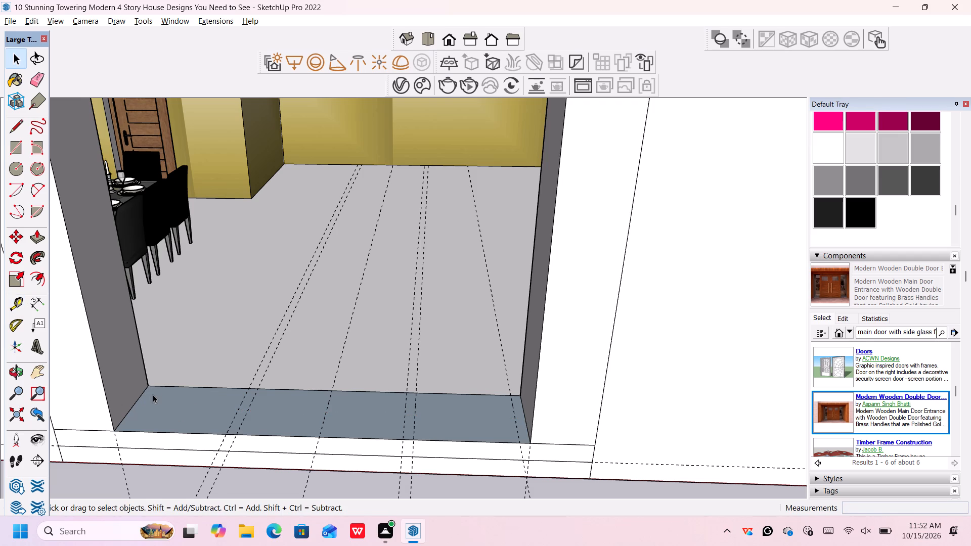
{"action": "key", "text": "t"}
{"action": "left_click", "coordinate": [142, 394]}
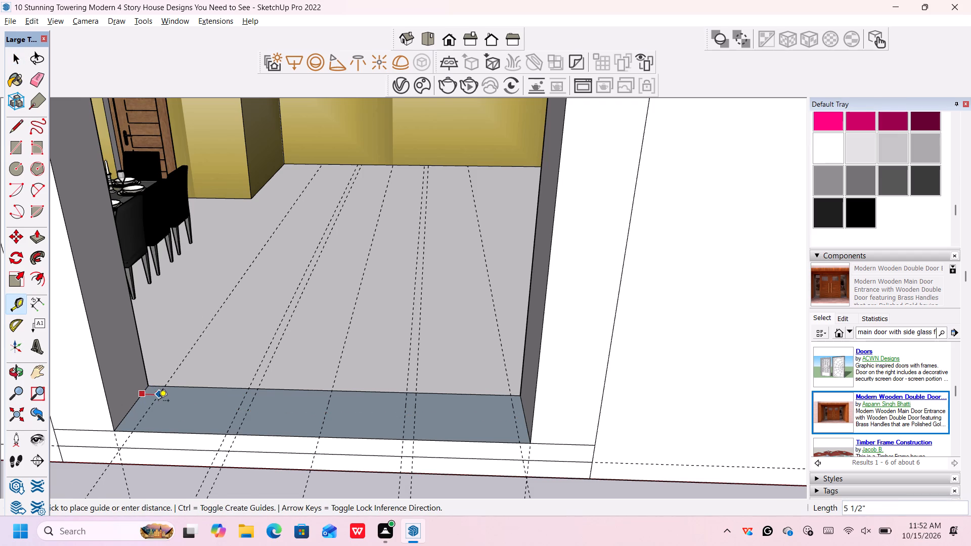
{"action": "key", "text": "3"}
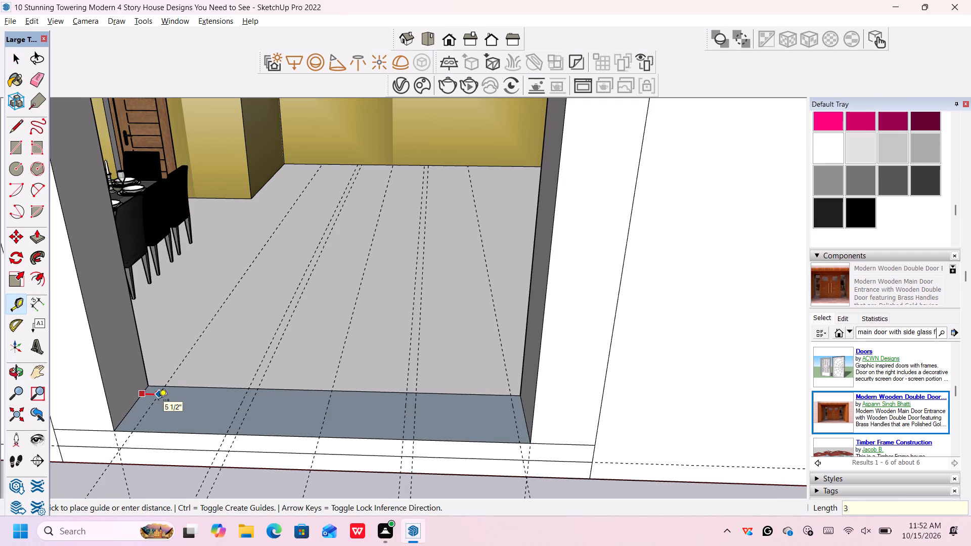
{"action": "key", "text": "shift+quotedbl"}
{"action": "key", "text": "Return"}
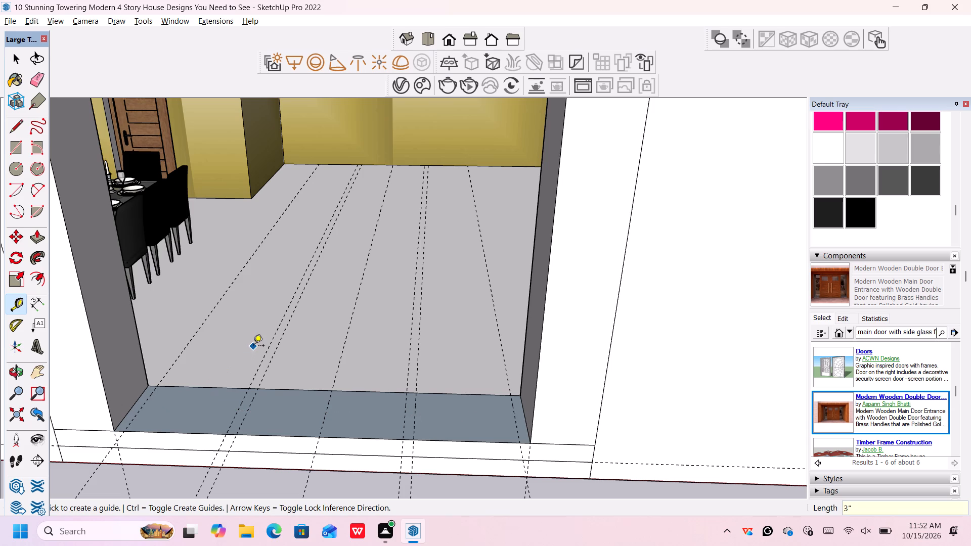
Place a guide 4" inward from the opening's outer threshold edge.
{"action": "left_click", "coordinate": [171, 434]}
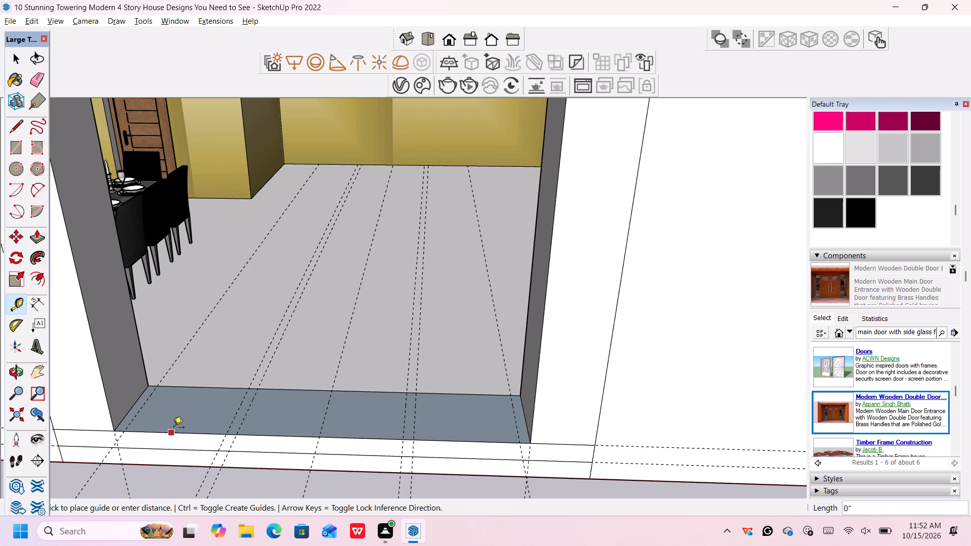
{"action": "scroll", "coordinate": [179, 422], "scroll_direction": "up", "scroll_amount": 3}
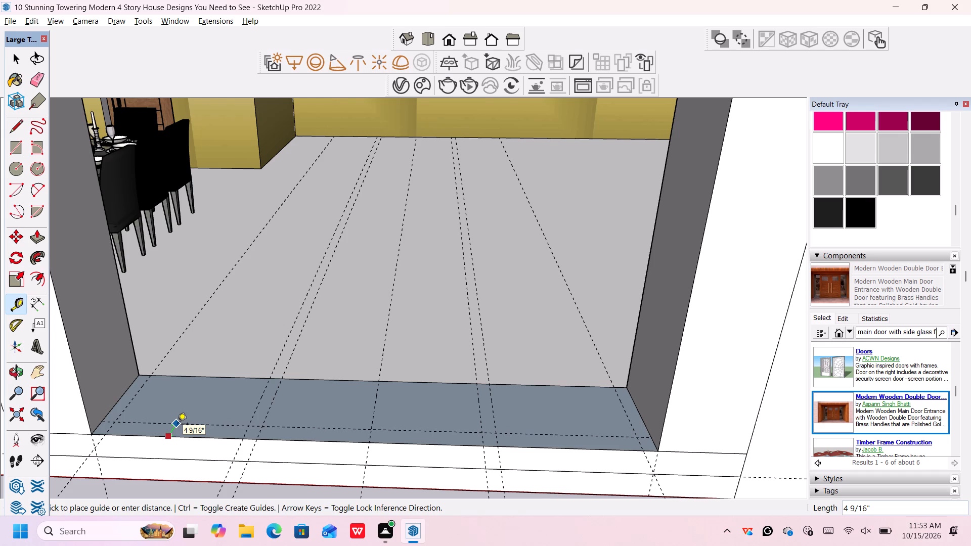
{"action": "key", "text": "4"}
{"action": "key", "text": "shift+quotedbl"}
{"action": "key", "text": "Return"}
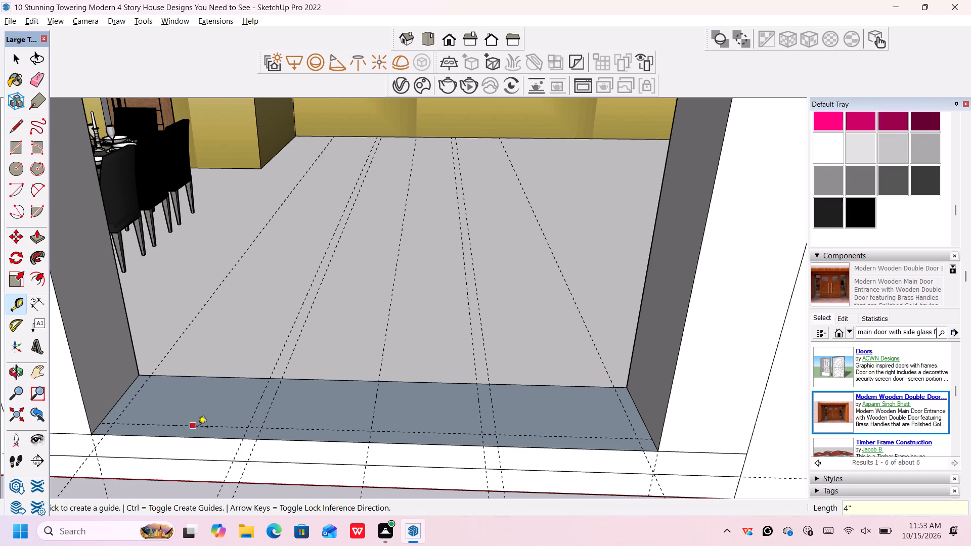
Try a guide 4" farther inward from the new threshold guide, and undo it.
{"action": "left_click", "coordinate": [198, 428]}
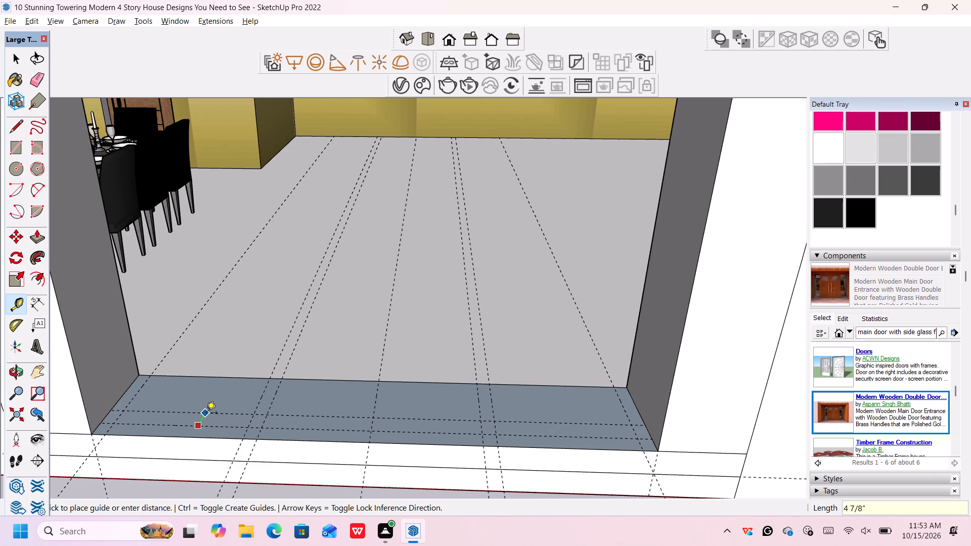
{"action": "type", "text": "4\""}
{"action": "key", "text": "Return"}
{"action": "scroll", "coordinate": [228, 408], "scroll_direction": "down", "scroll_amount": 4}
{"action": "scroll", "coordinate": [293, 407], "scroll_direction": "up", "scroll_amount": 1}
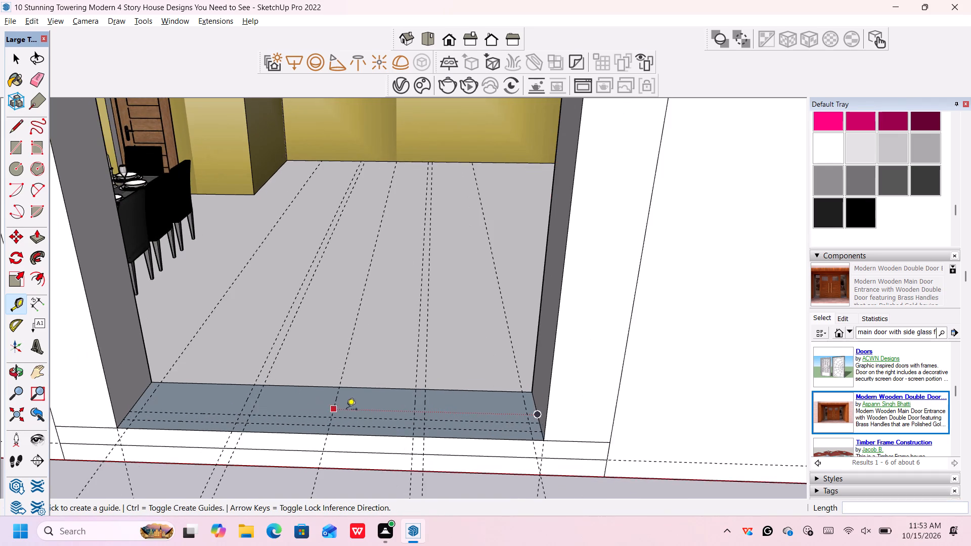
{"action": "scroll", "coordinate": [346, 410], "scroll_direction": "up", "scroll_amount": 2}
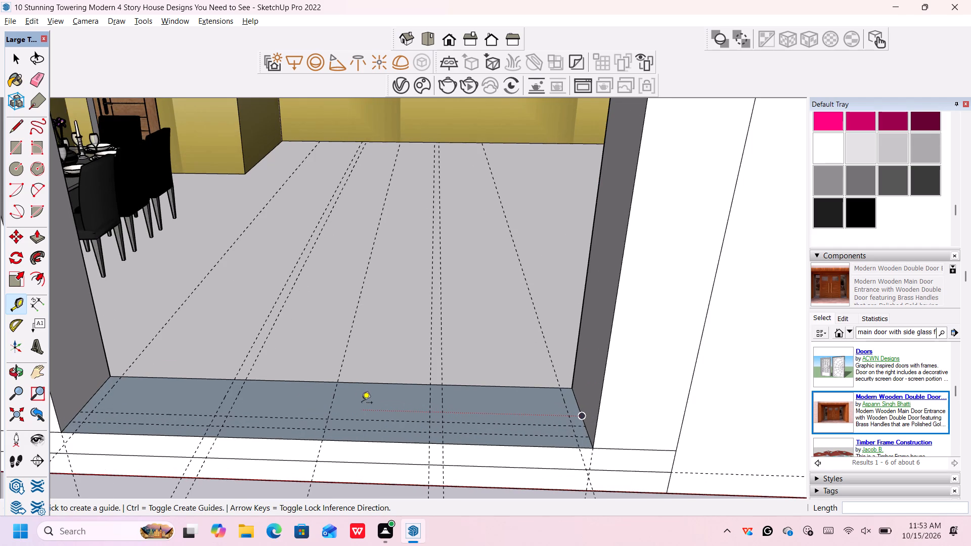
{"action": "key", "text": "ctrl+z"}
Place a guide 6" farther inward from the 4" threshold guide to mark the frame depth.
{"action": "left_click", "coordinate": [286, 426]}
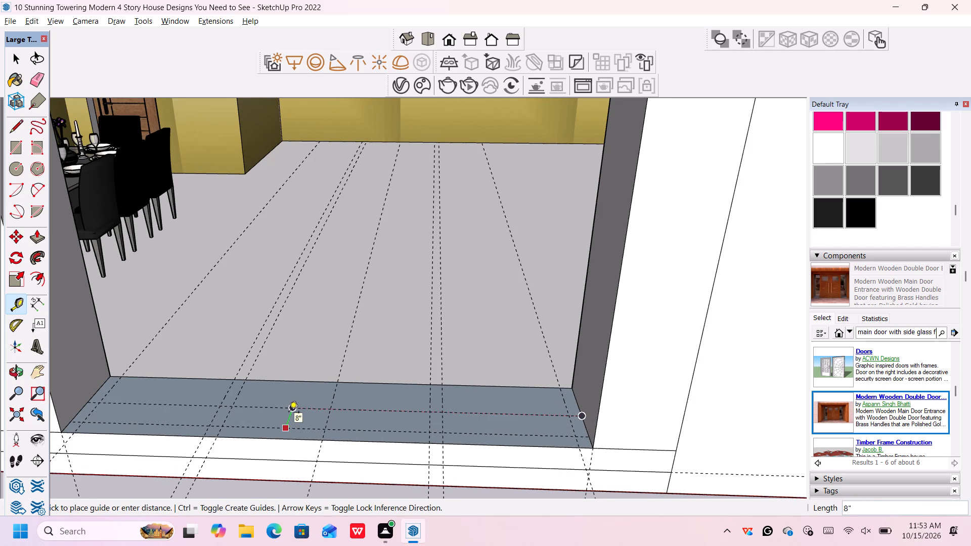
{"action": "type", "text": "6\""}
{"action": "key", "text": "Return"}
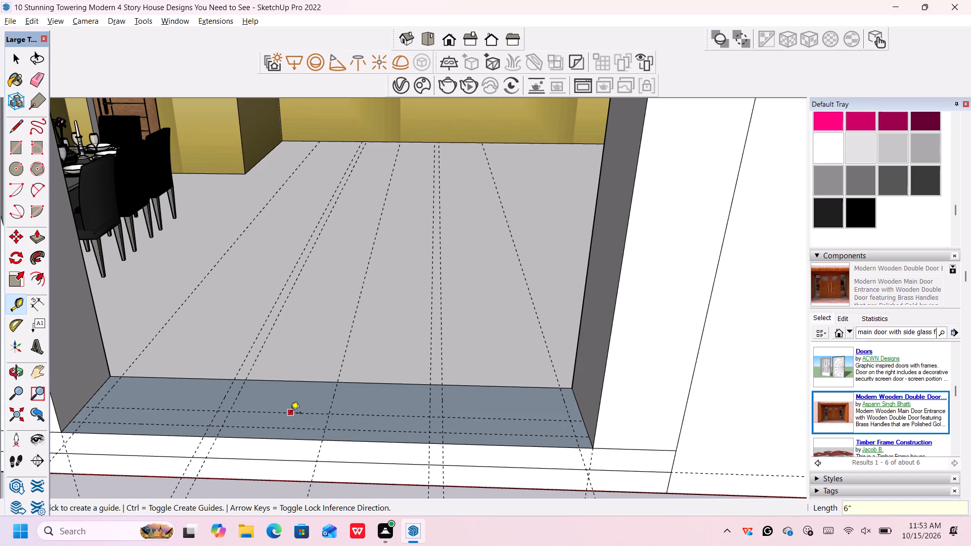
Place a guide 2" inward from the 4" threshold guide, between the two frame-depth guides.
{"action": "scroll", "coordinate": [290, 414], "scroll_direction": "down", "scroll_amount": 3}
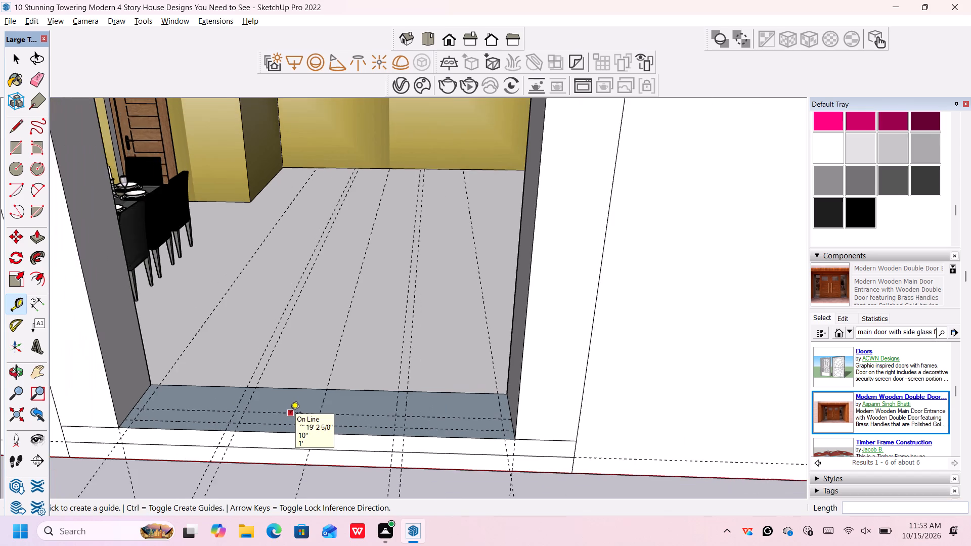
{"action": "scroll", "coordinate": [290, 414], "scroll_direction": "down", "scroll_amount": 5}
{"action": "scroll", "coordinate": [293, 413], "scroll_direction": "up", "scroll_amount": 2}
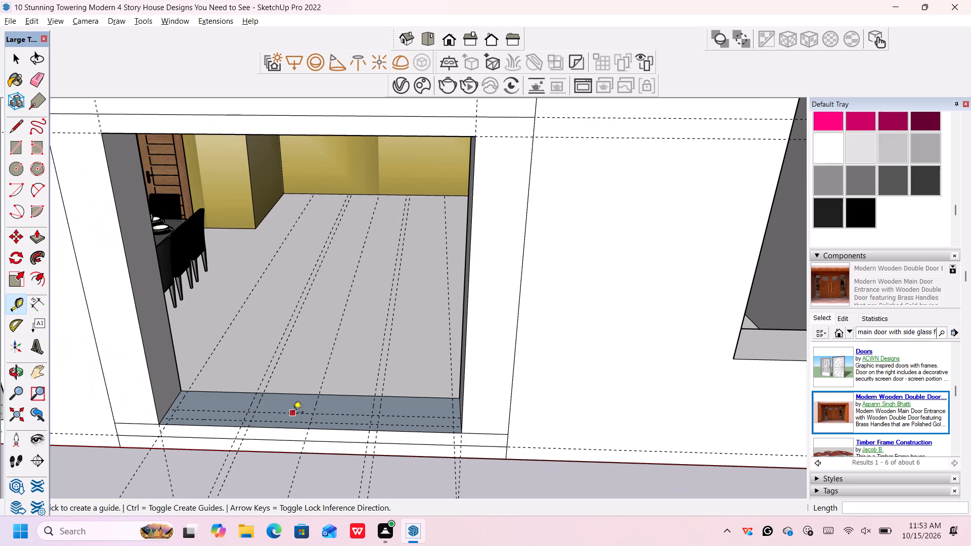
{"action": "scroll", "coordinate": [300, 411], "scroll_direction": "up", "scroll_amount": 3}
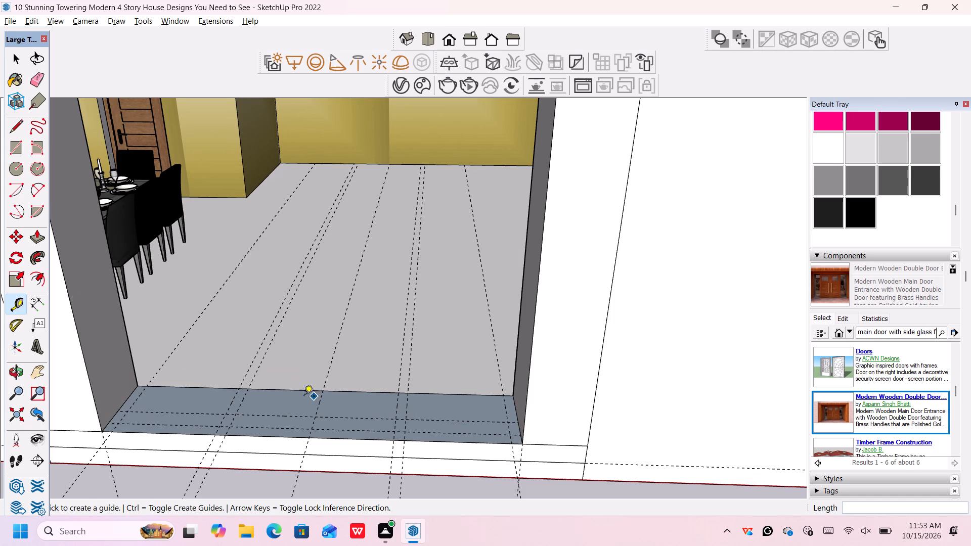
{"action": "scroll", "coordinate": [276, 404], "scroll_direction": "up", "scroll_amount": 5}
{"action": "scroll", "coordinate": [276, 405], "scroll_direction": "down", "scroll_amount": 3}
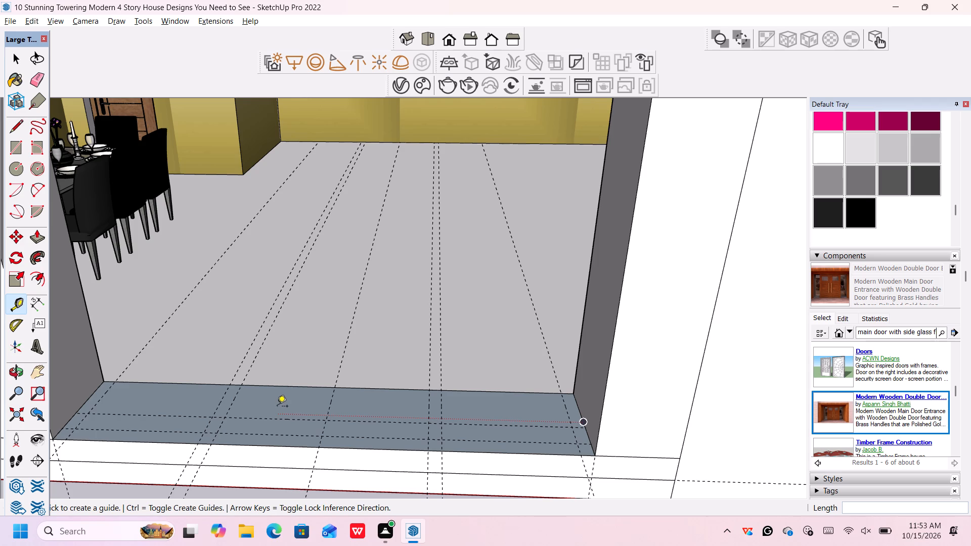
{"action": "left_click", "coordinate": [286, 437]}
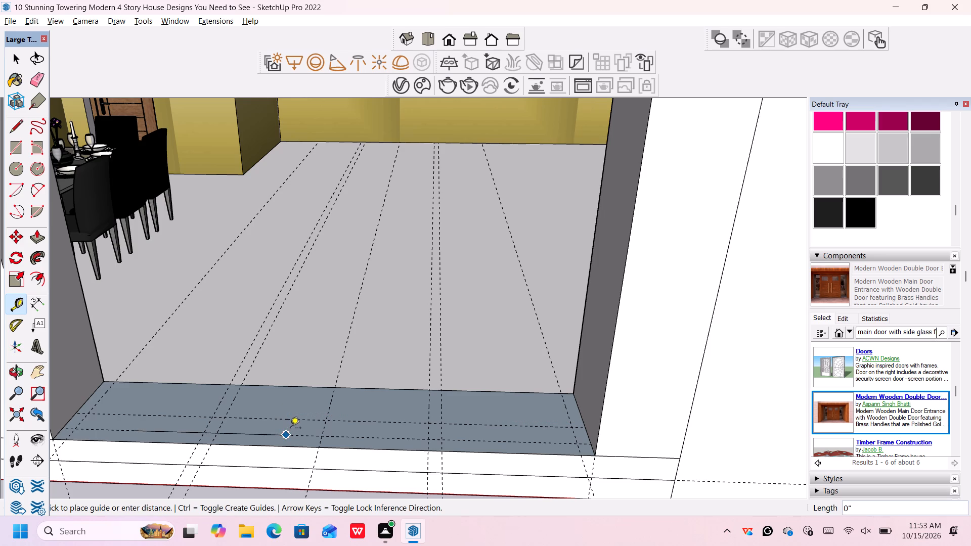
{"action": "scroll", "coordinate": [295, 425], "scroll_direction": "up", "scroll_amount": 6}
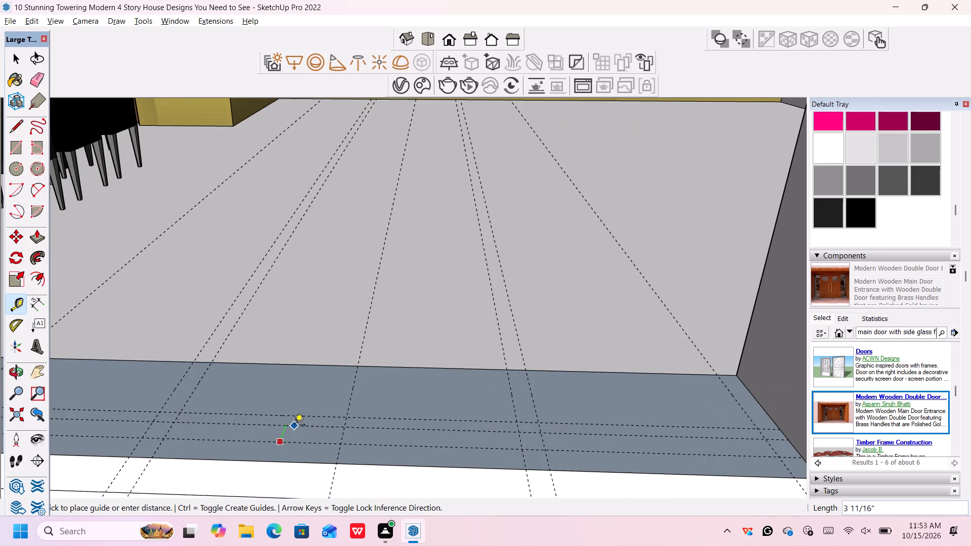
{"action": "scroll", "coordinate": [291, 433], "scroll_direction": "down", "scroll_amount": 3}
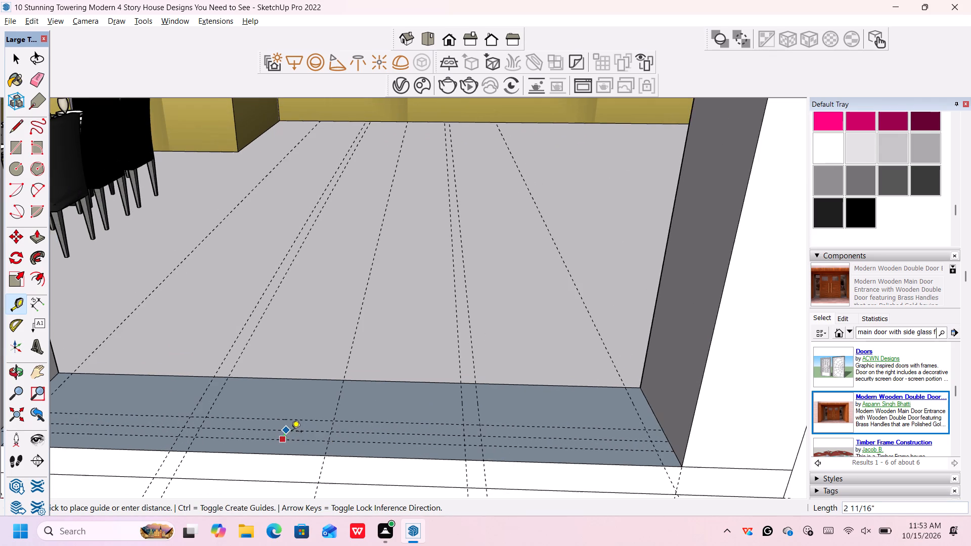
{"action": "scroll", "coordinate": [291, 432], "scroll_direction": "down", "scroll_amount": 1}
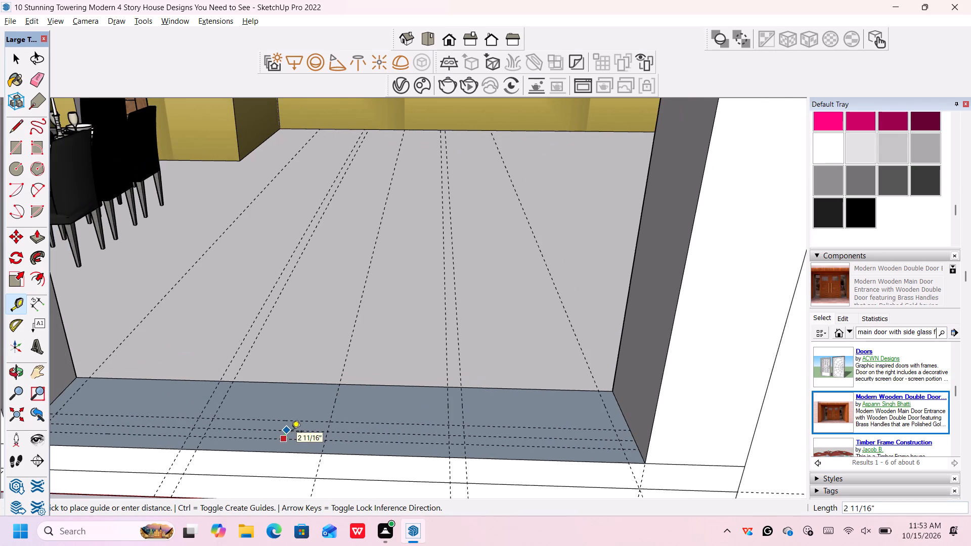
{"action": "type", "text": "2\""}
{"action": "key", "text": "Return"}
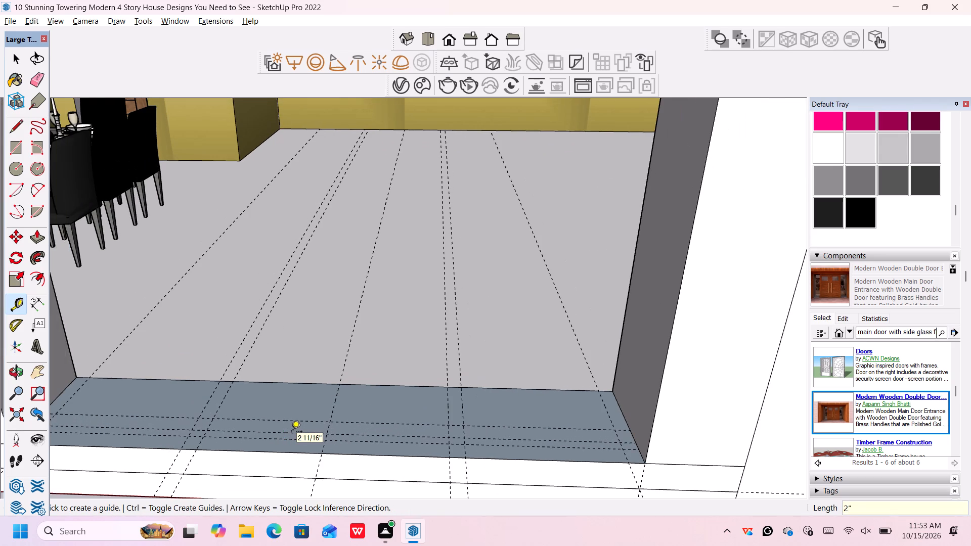
{"action": "scroll", "coordinate": [291, 431], "scroll_direction": "down", "scroll_amount": 2}
{"action": "scroll", "coordinate": [291, 431], "scroll_direction": "up", "scroll_amount": 1}
{"action": "scroll", "coordinate": [296, 424], "scroll_direction": "down", "scroll_amount": 1}
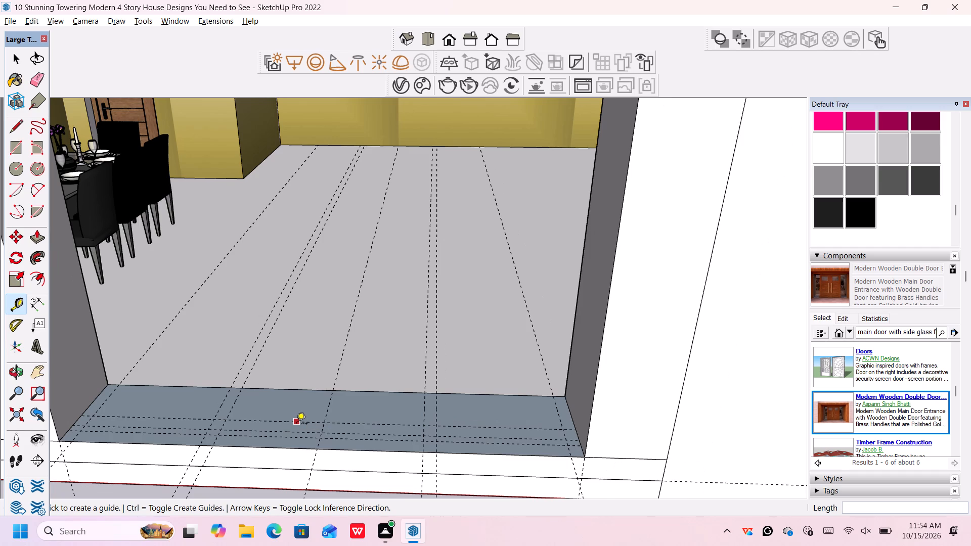
{"action": "scroll", "coordinate": [296, 424], "scroll_direction": "up", "scroll_amount": 1}
{"action": "key", "text": "space"}
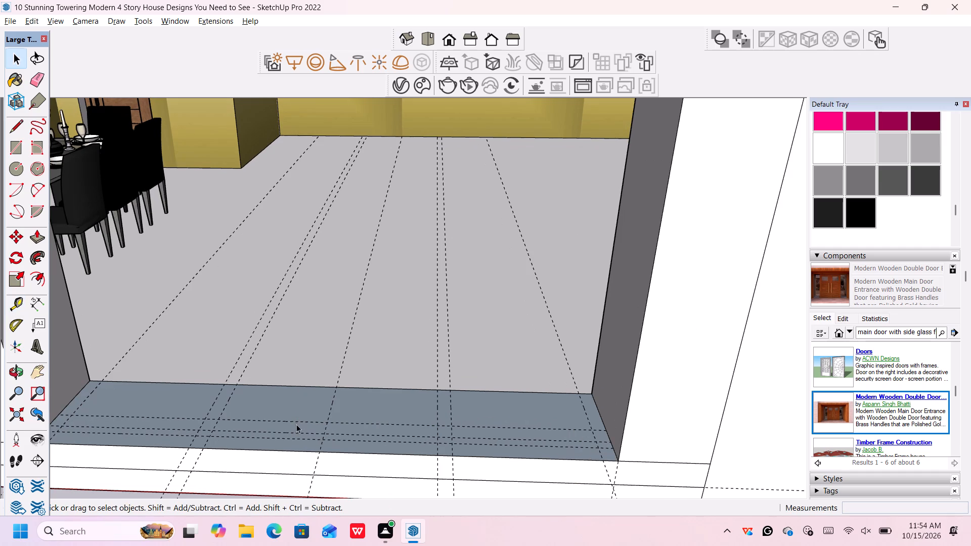
Draw two 10' lines across the threshold from jamb to jamb, along the outermost and innermost frame-depth guides.
{"action": "scroll", "coordinate": [371, 406], "scroll_direction": "down", "scroll_amount": 1}
{"action": "key", "text": "l"}
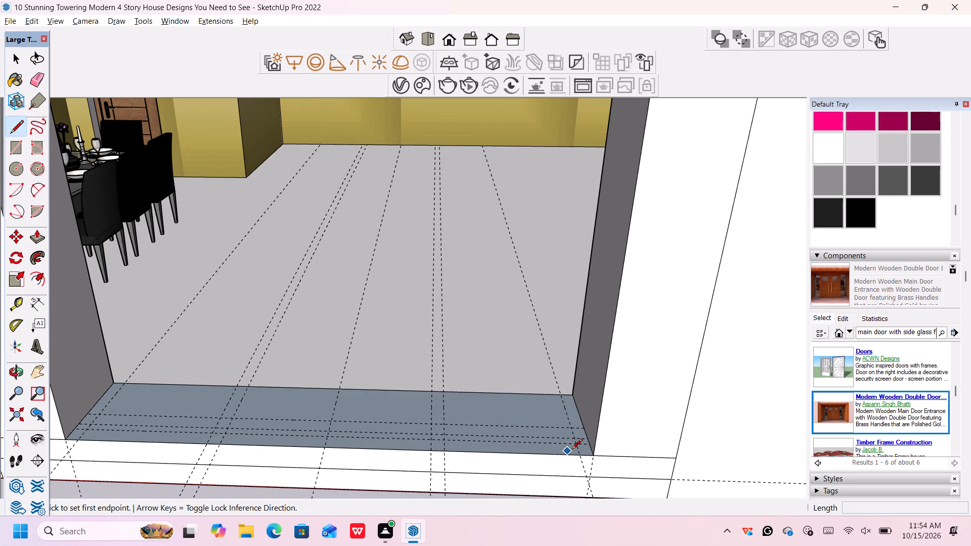
{"action": "scroll", "coordinate": [588, 443], "scroll_direction": "up", "scroll_amount": 2}
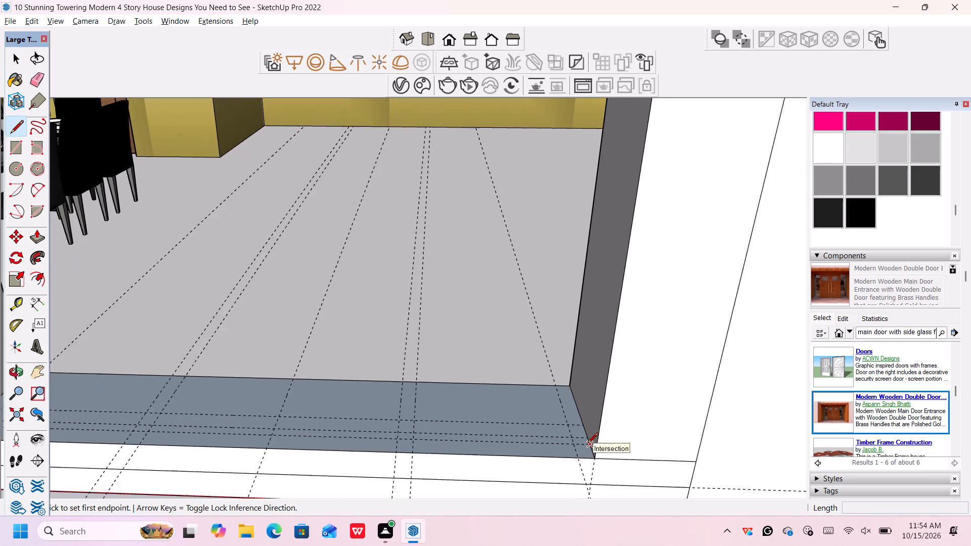
{"action": "scroll", "coordinate": [588, 444], "scroll_direction": "up", "scroll_amount": 2}
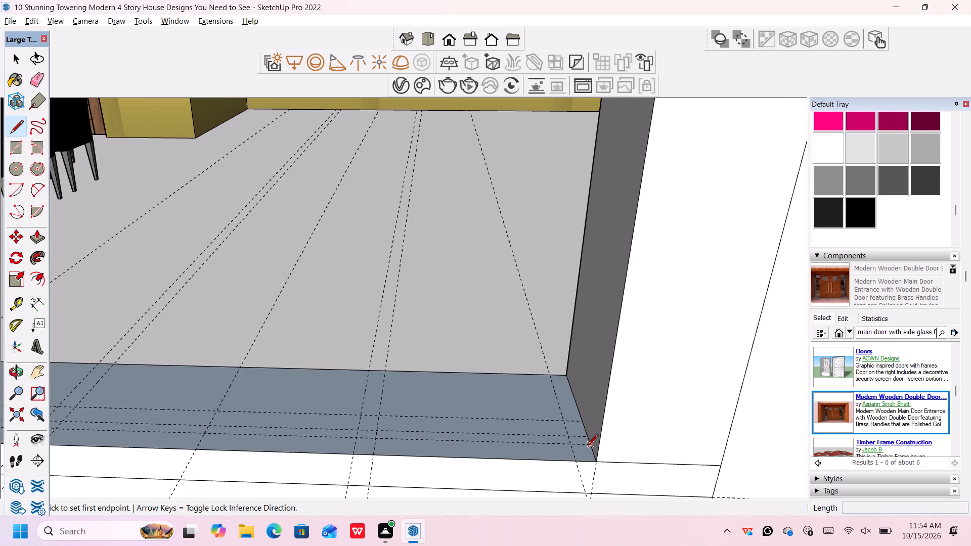
{"action": "left_click", "coordinate": [588, 445]}
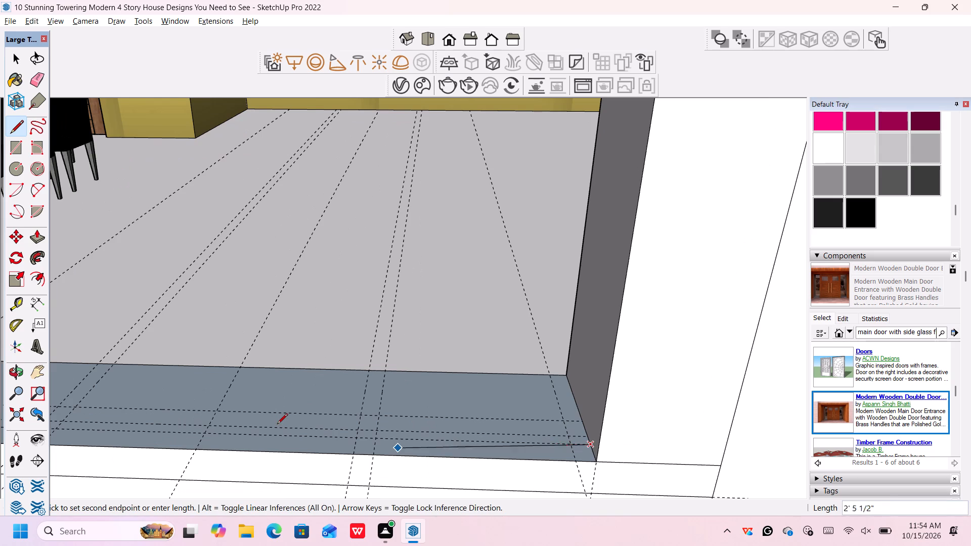
{"action": "scroll", "coordinate": [272, 425], "scroll_direction": "down", "scroll_amount": 9}
{"action": "middle_click_drag", "start_coordinate": [273, 425], "coordinate": [281, 425]}
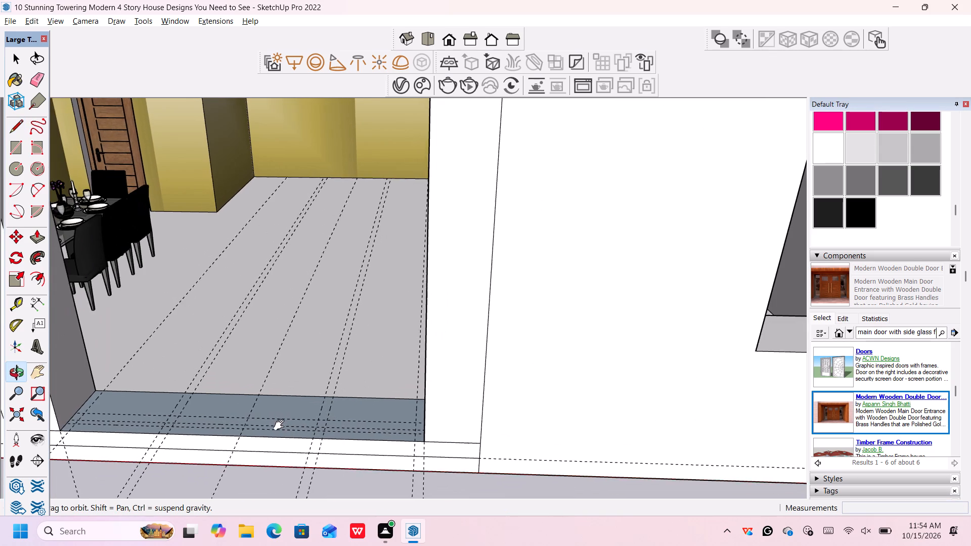
{"action": "middle_click_drag", "start_coordinate": [281, 425], "coordinate": [440, 462]}
{"action": "scroll", "coordinate": [397, 464], "scroll_direction": "up", "scroll_amount": 2}
{"action": "scroll", "coordinate": [239, 474], "scroll_direction": "up", "scroll_amount": 1}
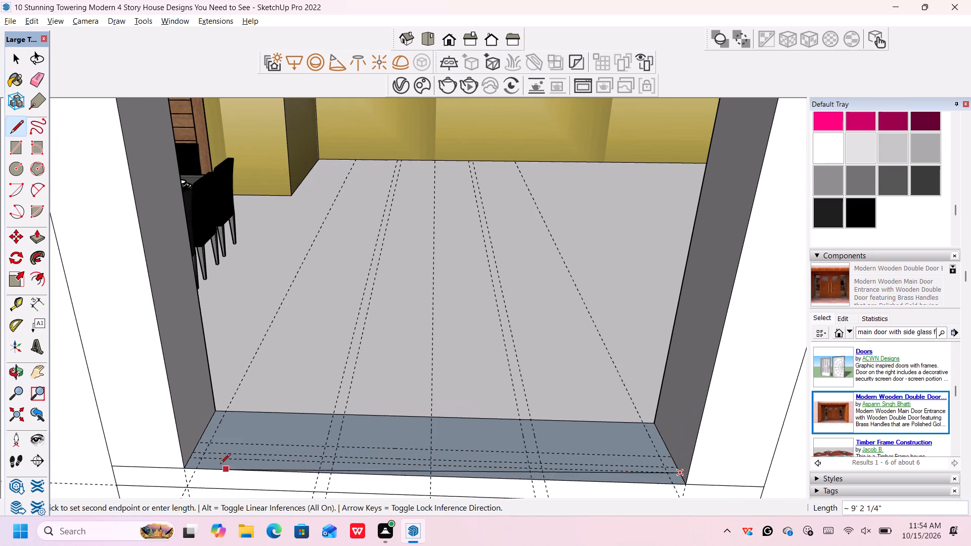
{"action": "left_click", "coordinate": [191, 459]}
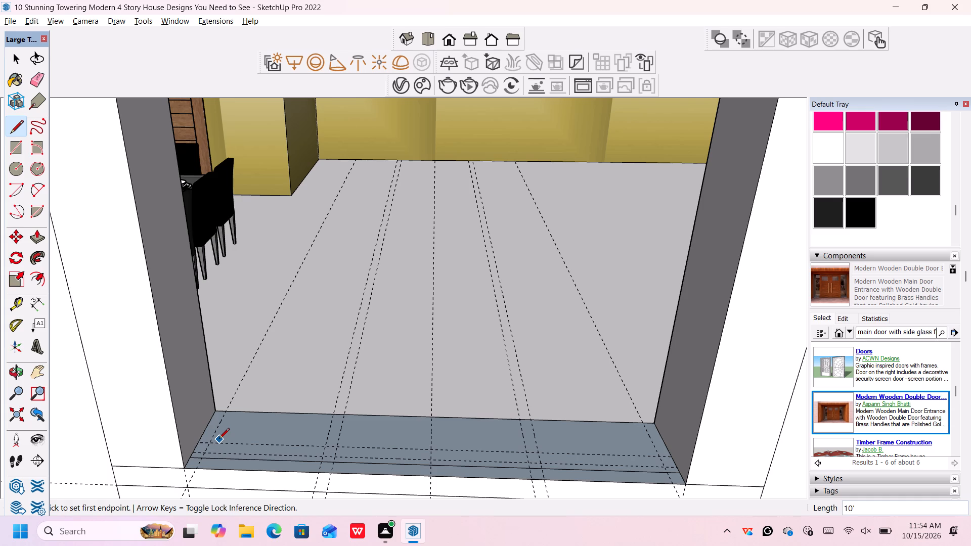
{"action": "scroll", "coordinate": [195, 441], "scroll_direction": "up", "scroll_amount": 1}
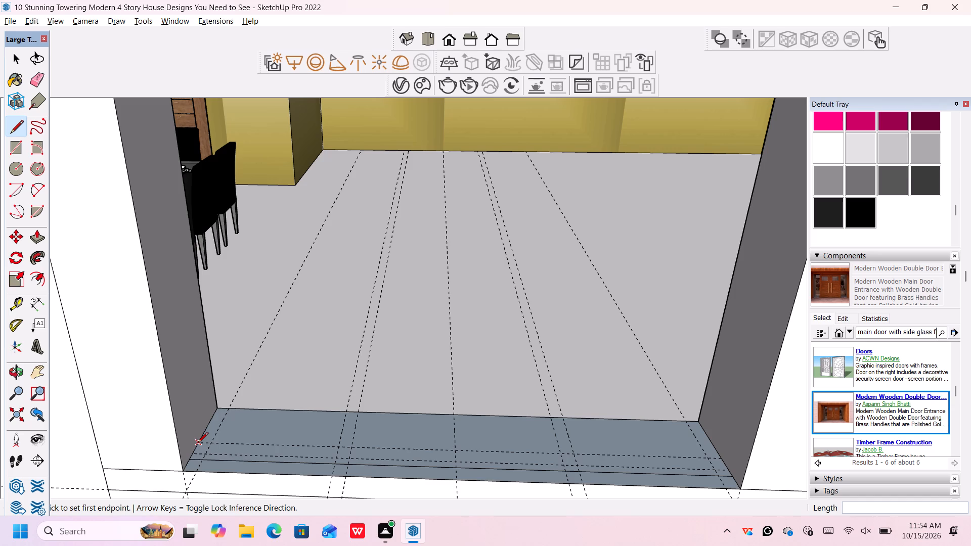
{"action": "left_click", "coordinate": [198, 443]}
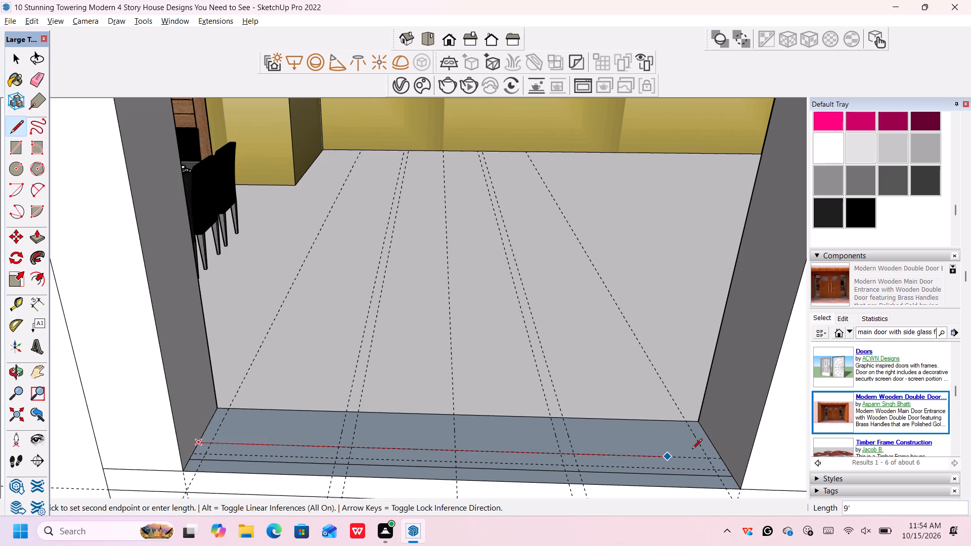
{"action": "left_click", "coordinate": [721, 458]}
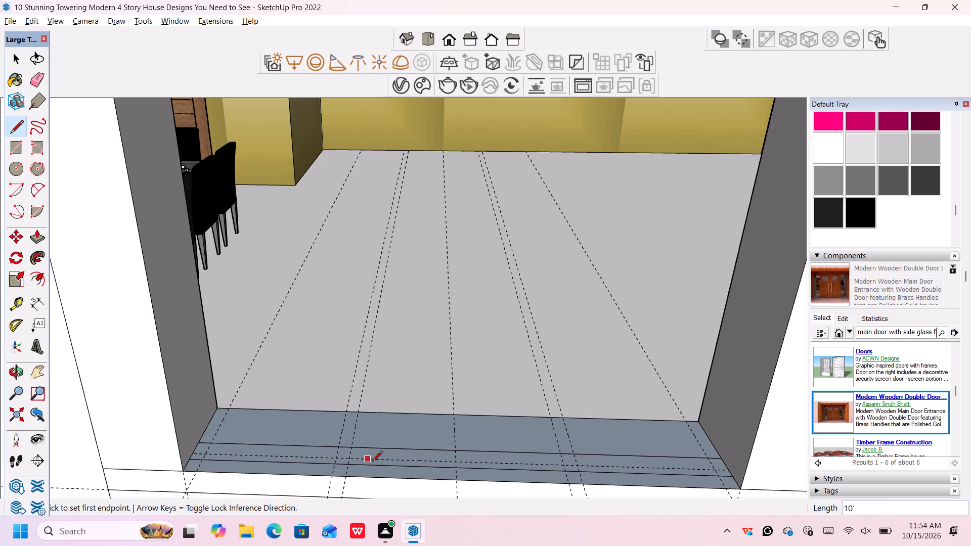
Draw 6" lines across the frame footprint along the left jamb guide and both guides of the left mullion.
{"action": "scroll", "coordinate": [350, 454], "scroll_direction": "up", "scroll_amount": 2}
{"action": "scroll", "coordinate": [347, 453], "scroll_direction": "down", "scroll_amount": 1}
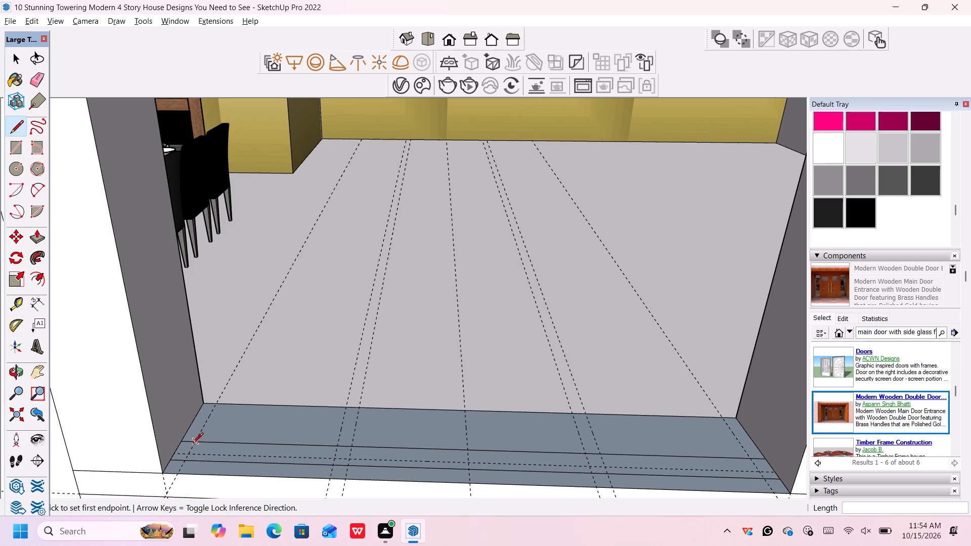
{"action": "left_click", "coordinate": [193, 444]}
{"action": "left_click", "coordinate": [185, 462]}
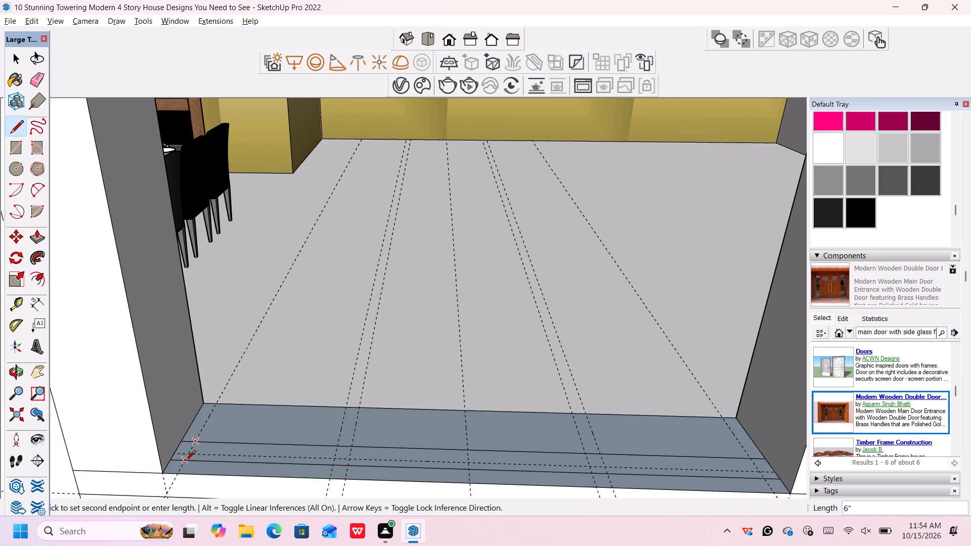
{"action": "left_click", "coordinate": [338, 447]}
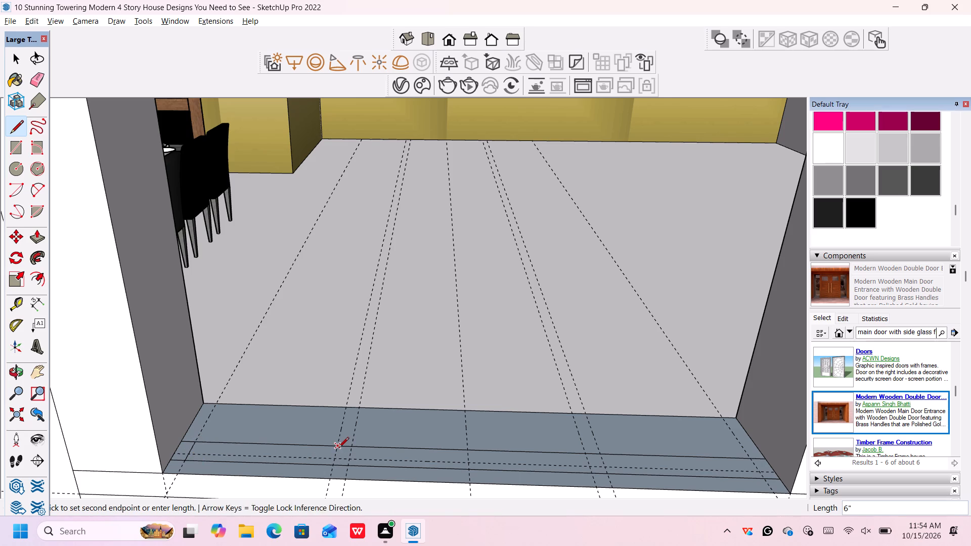
{"action": "left_click", "coordinate": [333, 465]}
{"action": "left_click", "coordinate": [350, 448]}
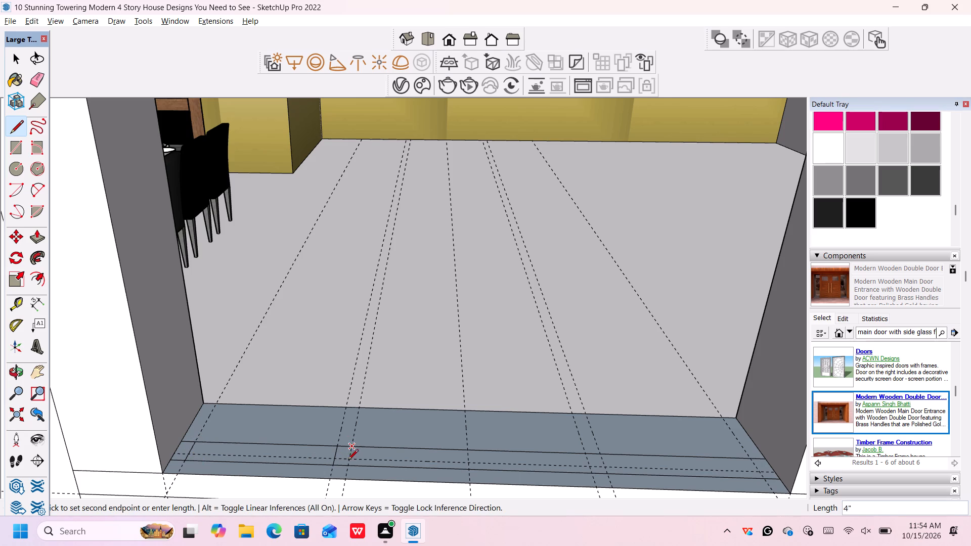
{"action": "left_click", "coordinate": [346, 466]}
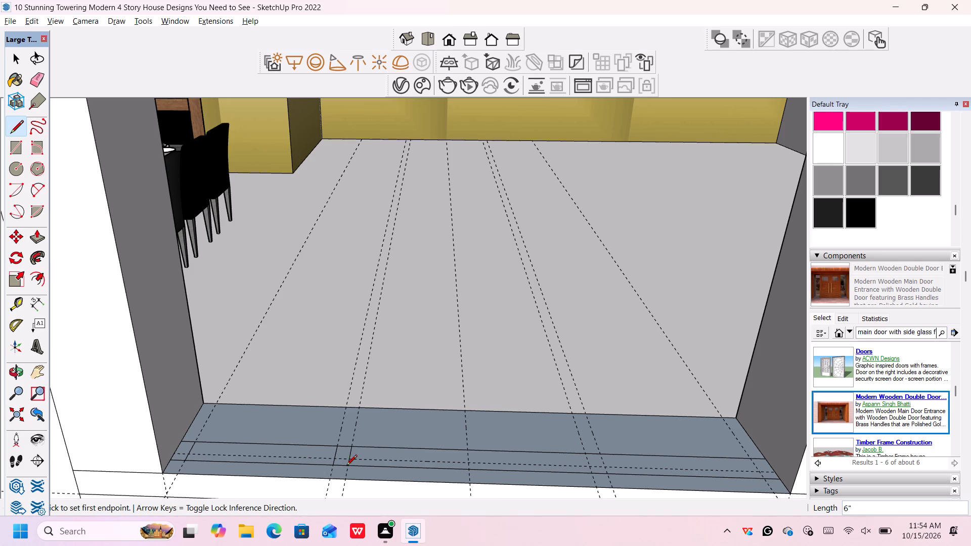
Draw a 10' line from jamb to jamb along the middle frame-depth guide on the threshold.
{"action": "left_click", "coordinate": [178, 452]}
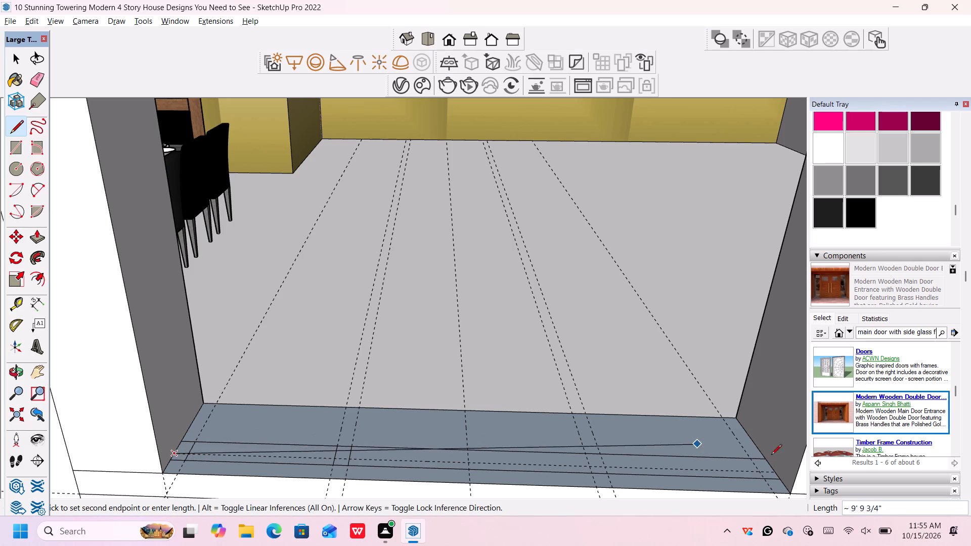
{"action": "left_click", "coordinate": [776, 470]}
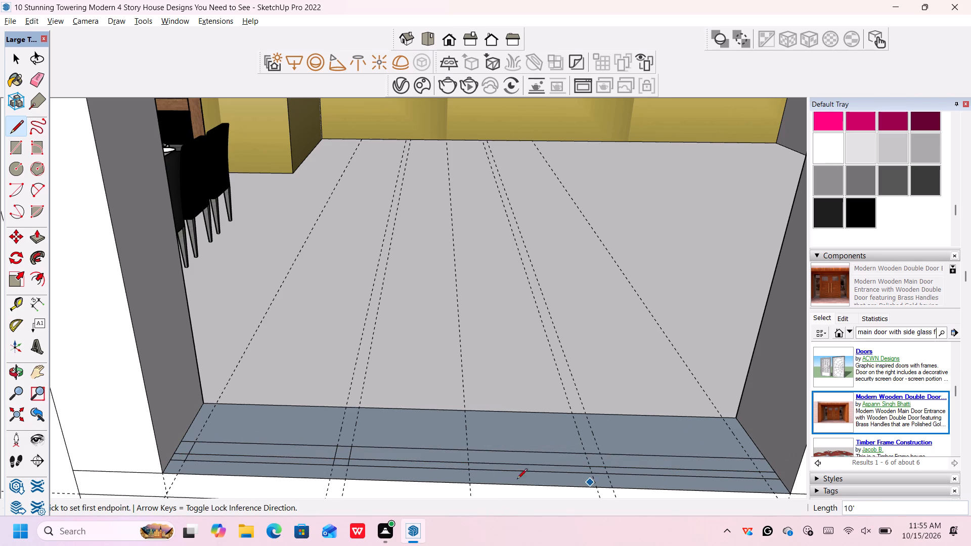
Draw 6" lines across the frame footprint along both right mullion guides and the right jamb guide.
{"action": "left_click", "coordinate": [585, 452]}
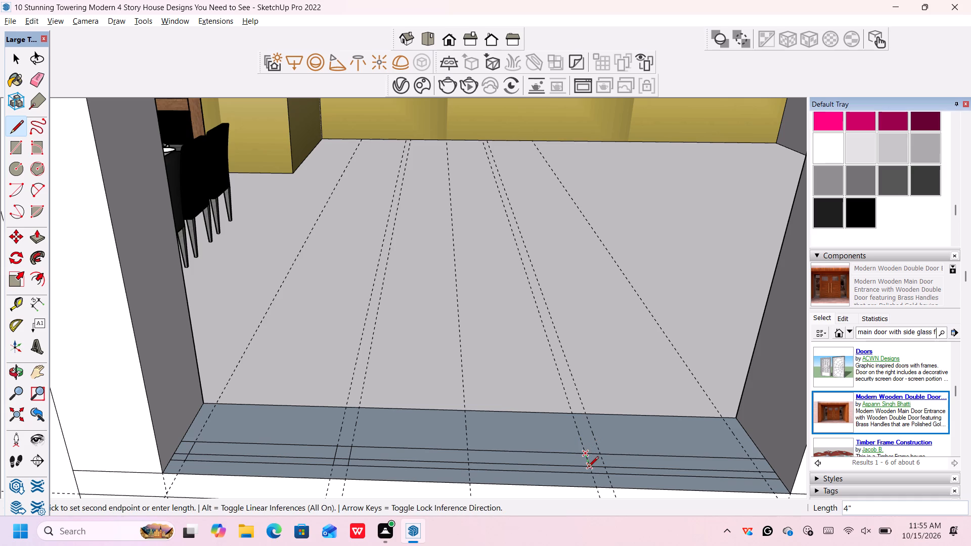
{"action": "left_click", "coordinate": [591, 473]}
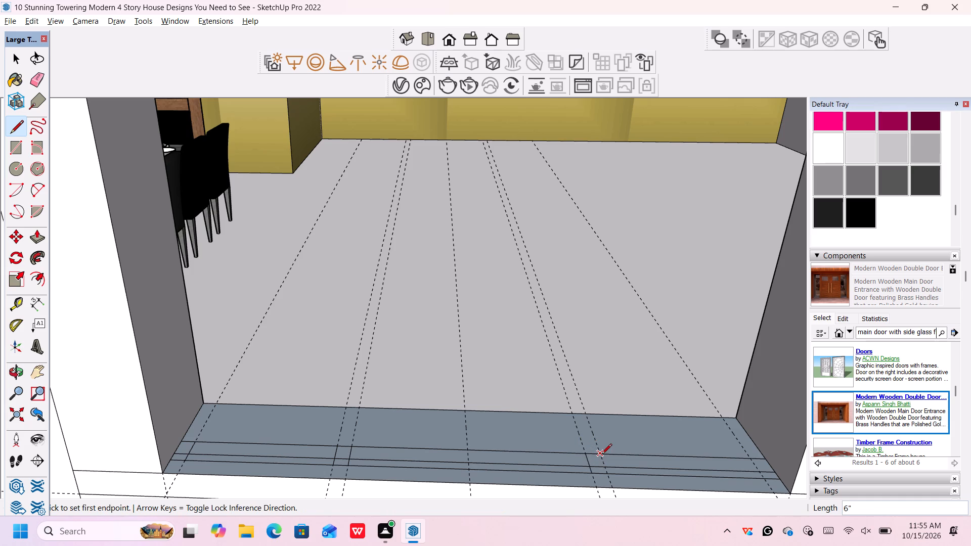
{"action": "left_click", "coordinate": [600, 455]}
{"action": "left_click", "coordinate": [605, 474]}
{"action": "left_click", "coordinate": [752, 459]}
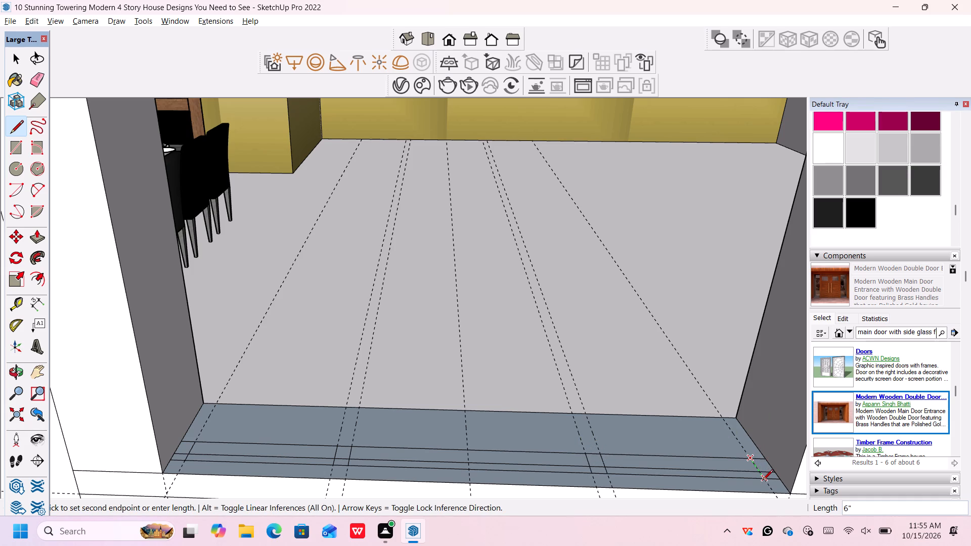
{"action": "left_click", "coordinate": [763, 481]}
Delete all construction guides, both those running through the middle opening and those parallel to the front wall.
{"action": "scroll", "coordinate": [762, 479], "scroll_direction": "down", "scroll_amount": 18}
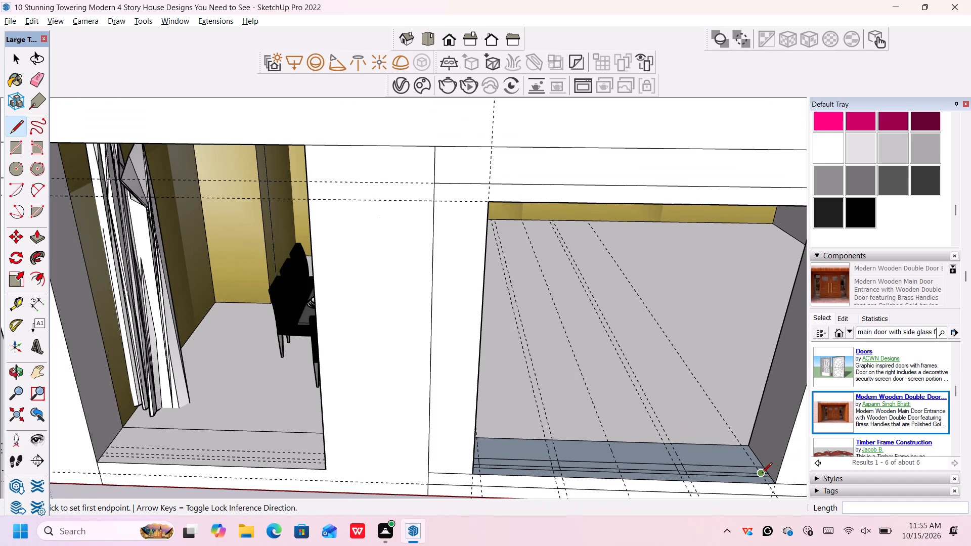
{"action": "middle_click_drag", "start_coordinate": [762, 472], "coordinate": [559, 242], "text": "shift"}
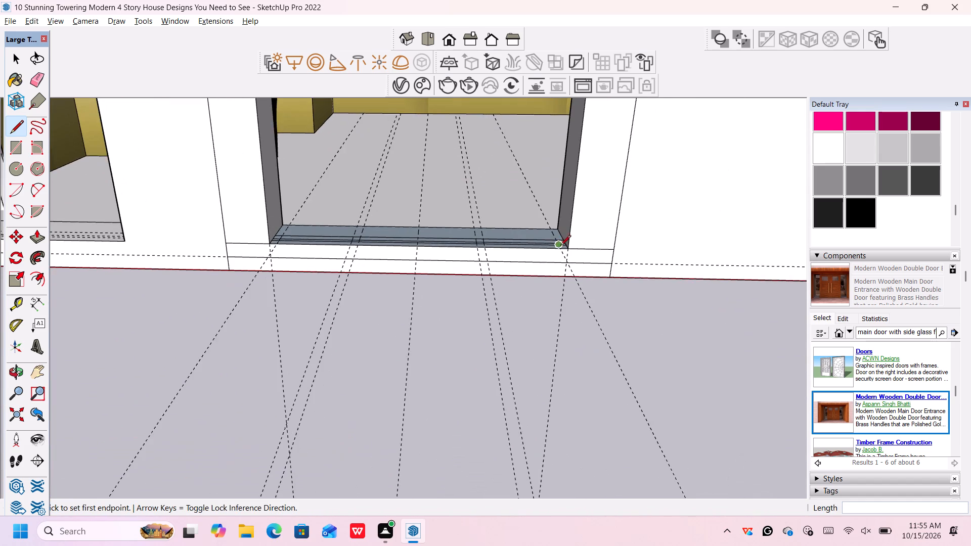
{"action": "scroll", "coordinate": [561, 248], "scroll_direction": "down", "scroll_amount": 19}
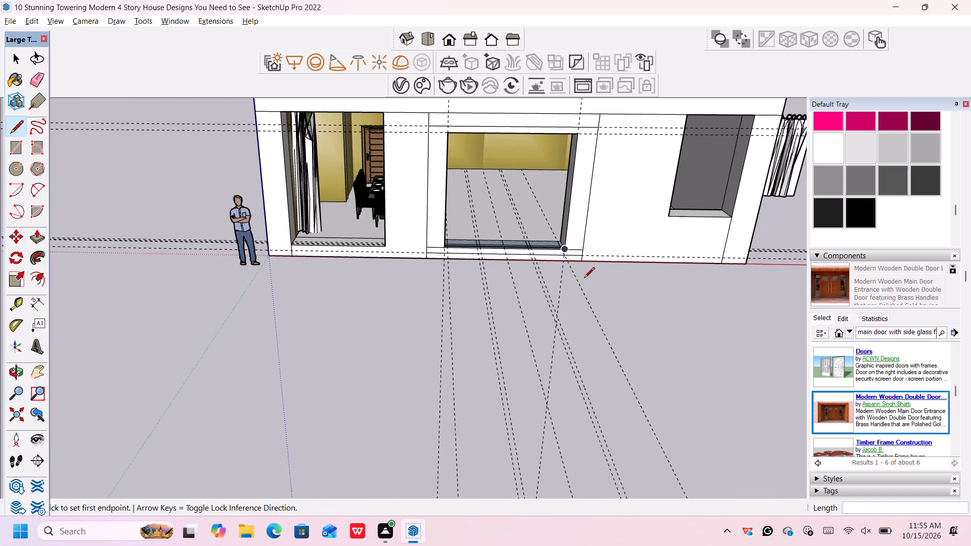
{"action": "key", "text": "space"}
{"action": "left_click_drag", "start_coordinate": [559, 375], "coordinate": [546, 377]}
{"action": "left_click_drag", "start_coordinate": [643, 328], "coordinate": [378, 418]}
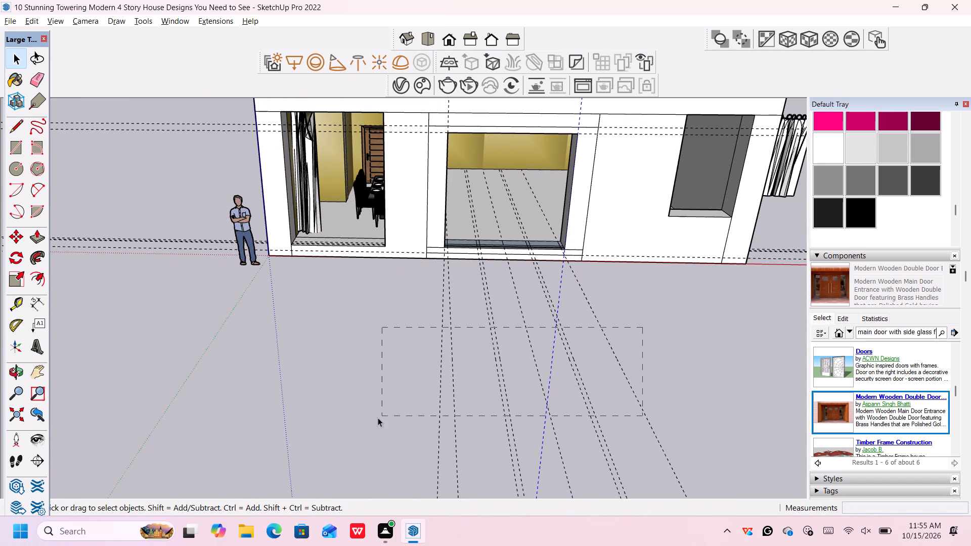
{"action": "left_click_drag", "start_coordinate": [378, 418], "coordinate": [343, 427]}
{"action": "key", "text": "Delete"}
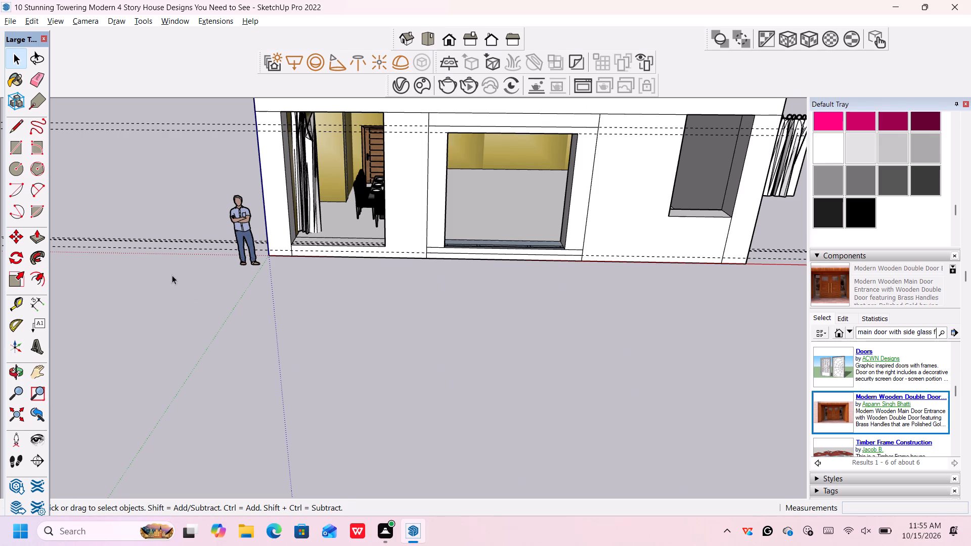
{"action": "left_click_drag", "start_coordinate": [188, 110], "coordinate": [142, 281]}
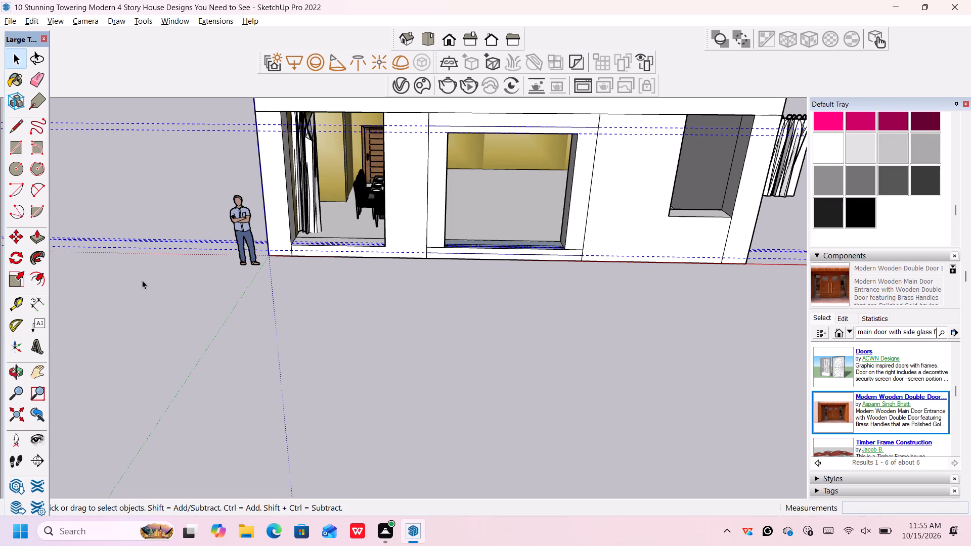
{"action": "key", "text": "Delete"}
Push/Pull the inner footprint face at the threshold's left jamb up 2".
{"action": "scroll", "coordinate": [493, 231], "scroll_direction": "up", "scroll_amount": 5}
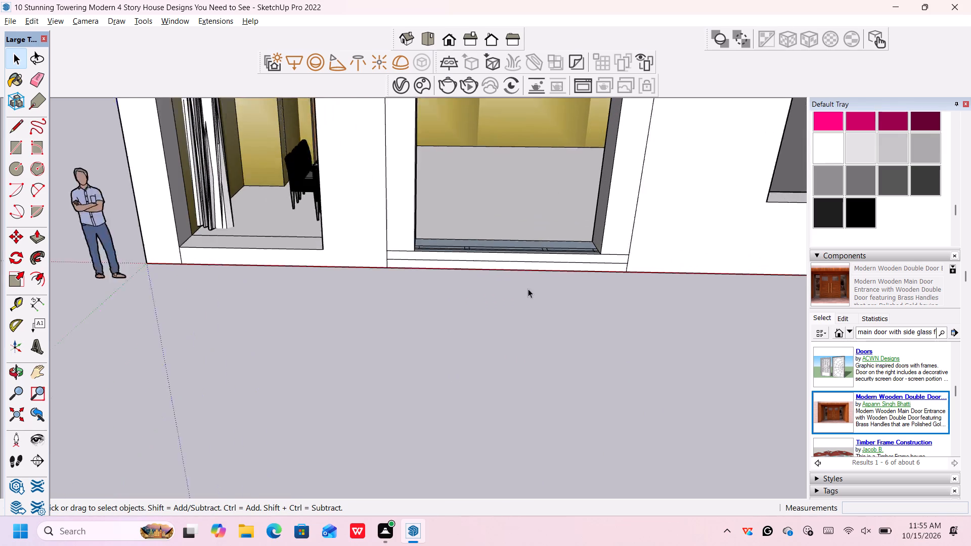
{"action": "scroll", "coordinate": [528, 289], "scroll_direction": "up", "scroll_amount": 3}
{"action": "middle_click_drag", "start_coordinate": [548, 273], "coordinate": [538, 316], "text": "shift"}
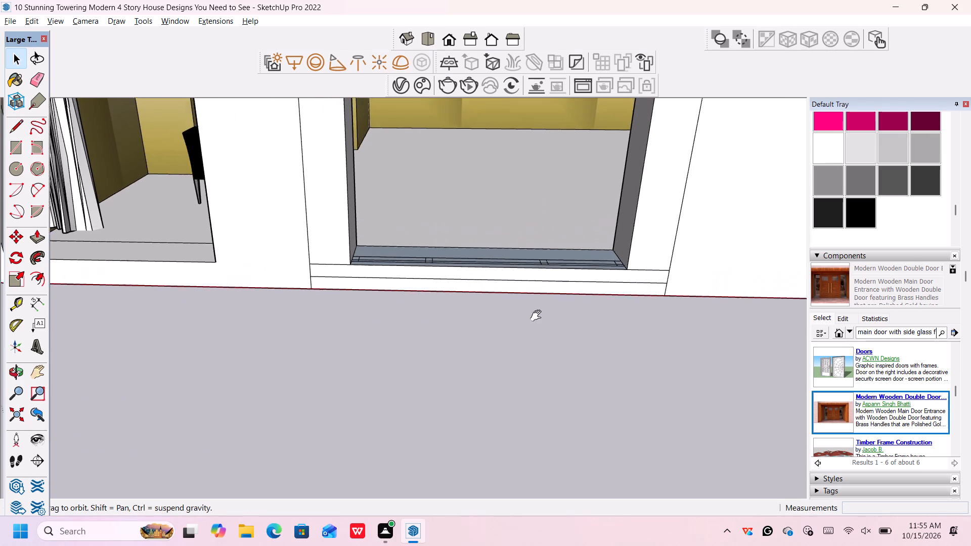
{"action": "middle_click_drag", "start_coordinate": [538, 316], "coordinate": [502, 422], "text": "shift"}
{"action": "scroll", "coordinate": [507, 385], "scroll_direction": "up", "scroll_amount": 6}
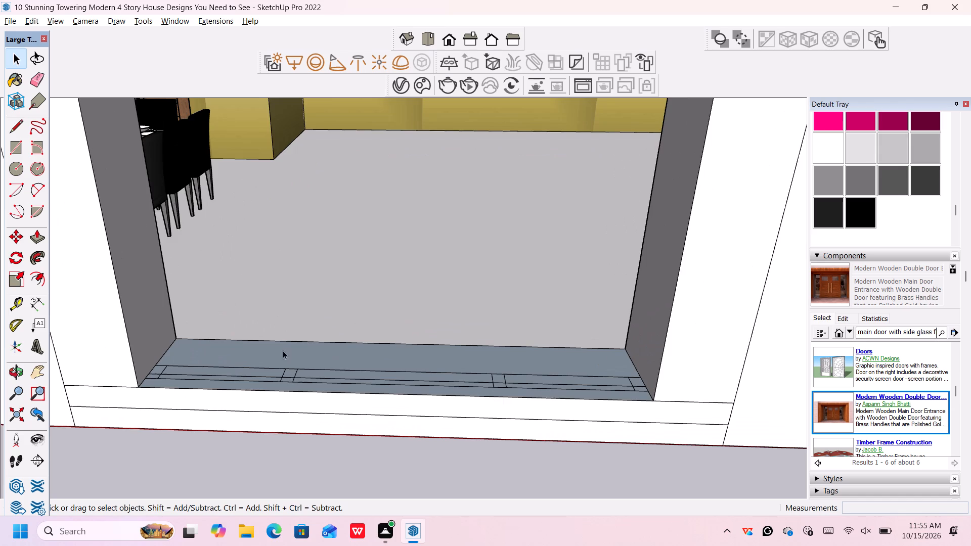
{"action": "scroll", "coordinate": [288, 348], "scroll_direction": "up", "scroll_amount": 3}
{"action": "scroll", "coordinate": [351, 339], "scroll_direction": "down", "scroll_amount": 2}
{"action": "middle_click_drag", "start_coordinate": [405, 349], "coordinate": [403, 358]}
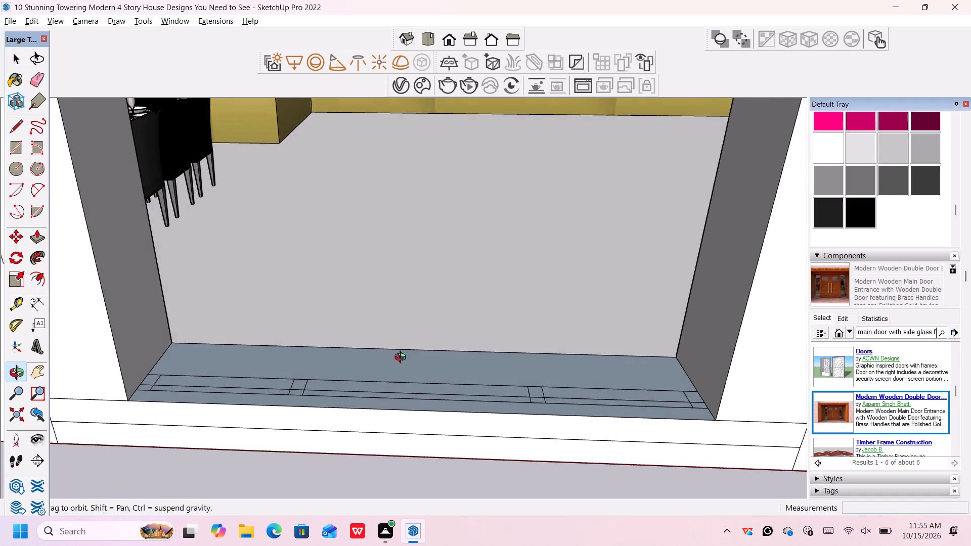
{"action": "middle_click_drag", "start_coordinate": [403, 358], "coordinate": [405, 362]}
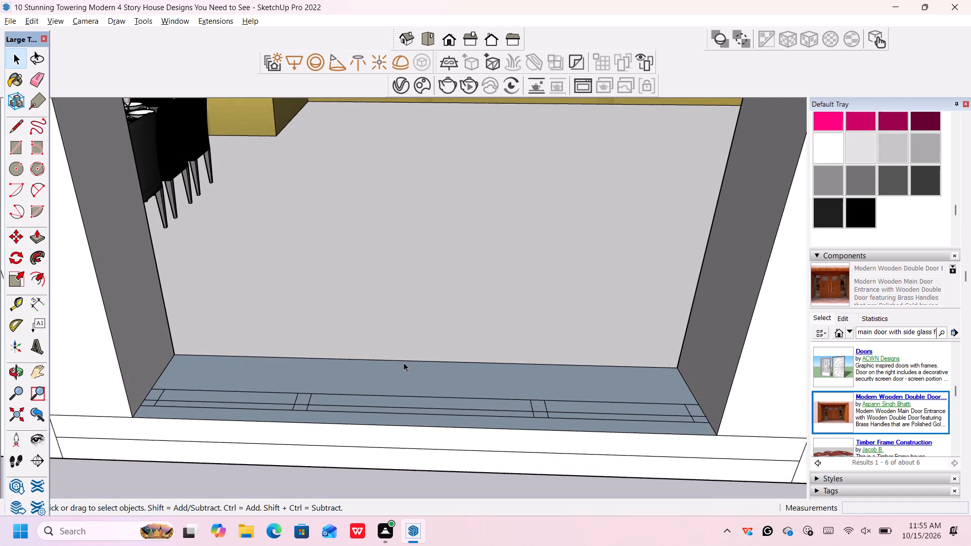
{"action": "scroll", "coordinate": [402, 365], "scroll_direction": "up", "scroll_amount": 2}
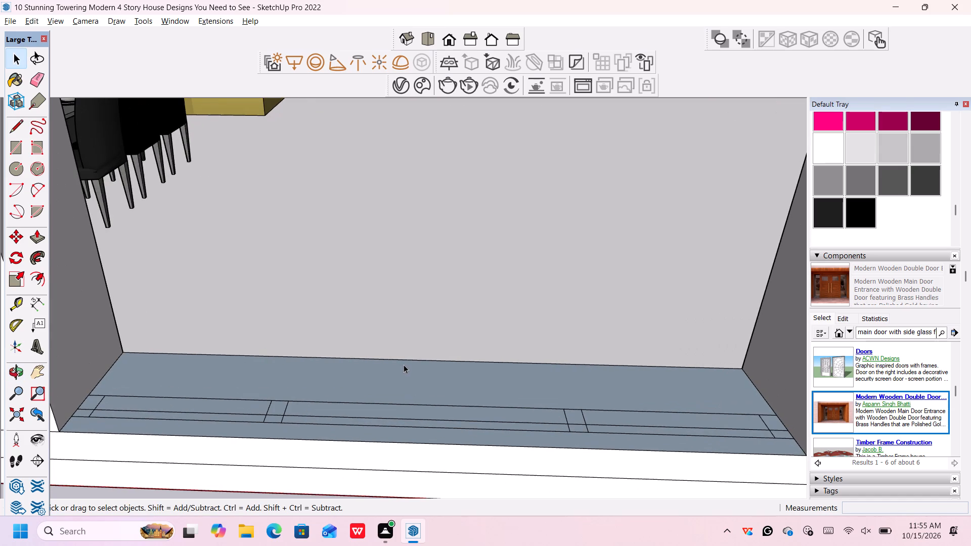
{"action": "scroll", "coordinate": [405, 365], "scroll_direction": "down", "scroll_amount": 2}
{"action": "middle_click_drag", "start_coordinate": [541, 380], "coordinate": [537, 379]}
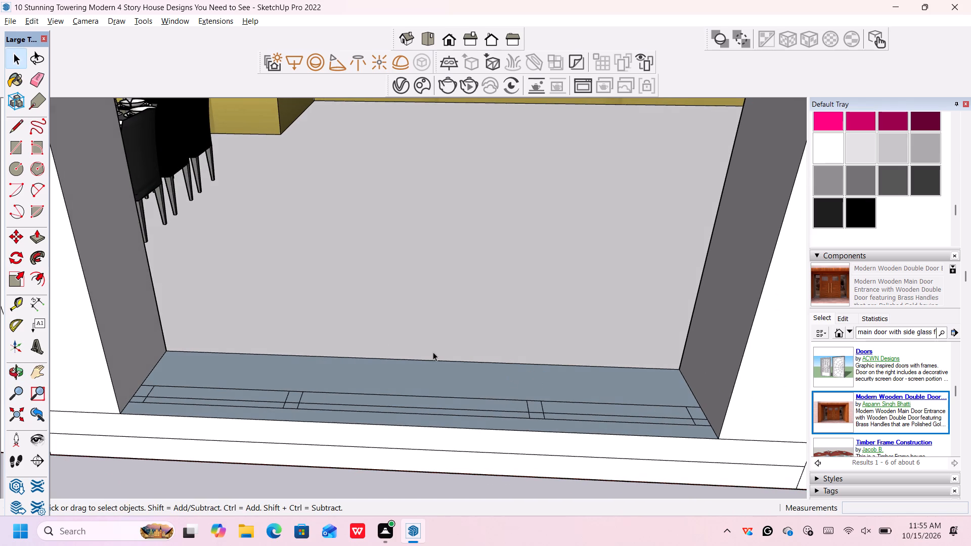
{"action": "key", "text": "p"}
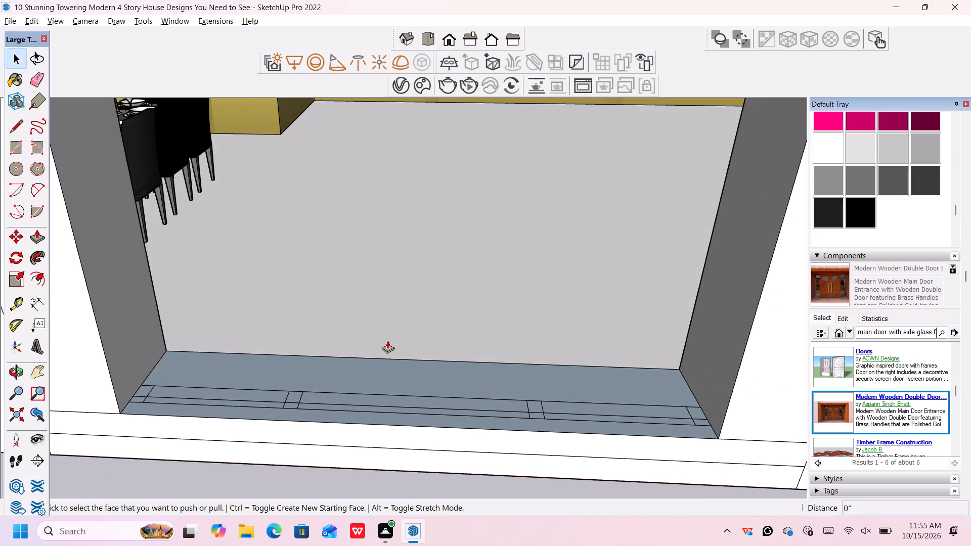
{"action": "left_click", "coordinate": [146, 390]}
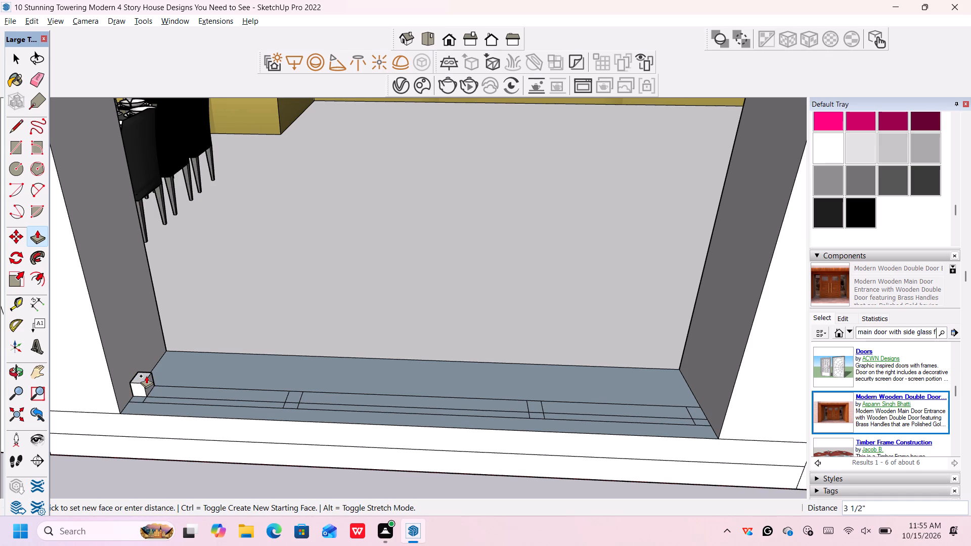
{"action": "key", "text": "3"}
{"action": "key", "text": "BackSpace"}
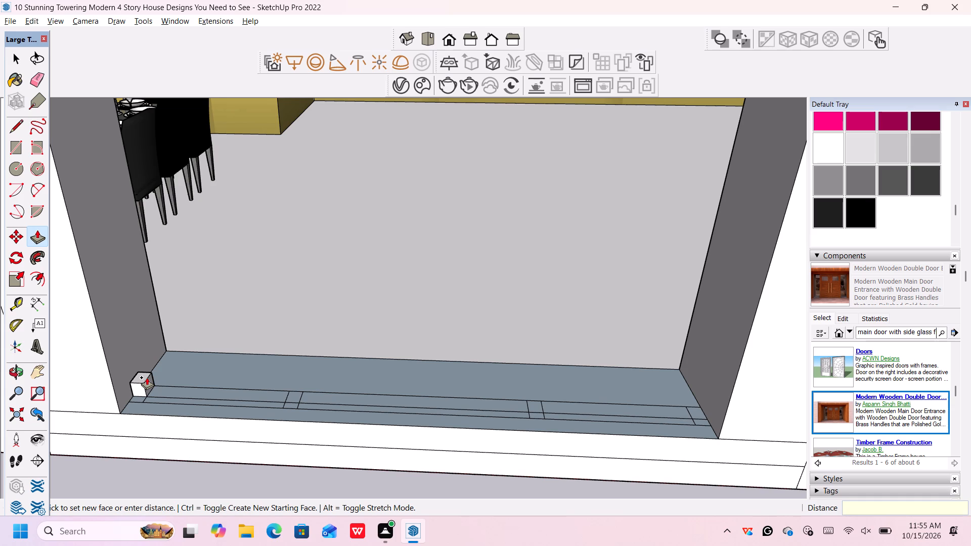
{"action": "key", "text": "3"}
{"action": "key", "text": "BackSpace"}
{"action": "type", "text": "2\""}
{"action": "key", "text": "Return"}
Raise the left jamb's outer footprint face and both strips of the left side panel 2", level with the raised jamb block.
{"action": "scroll", "coordinate": [140, 404], "scroll_direction": "up", "scroll_amount": 2}
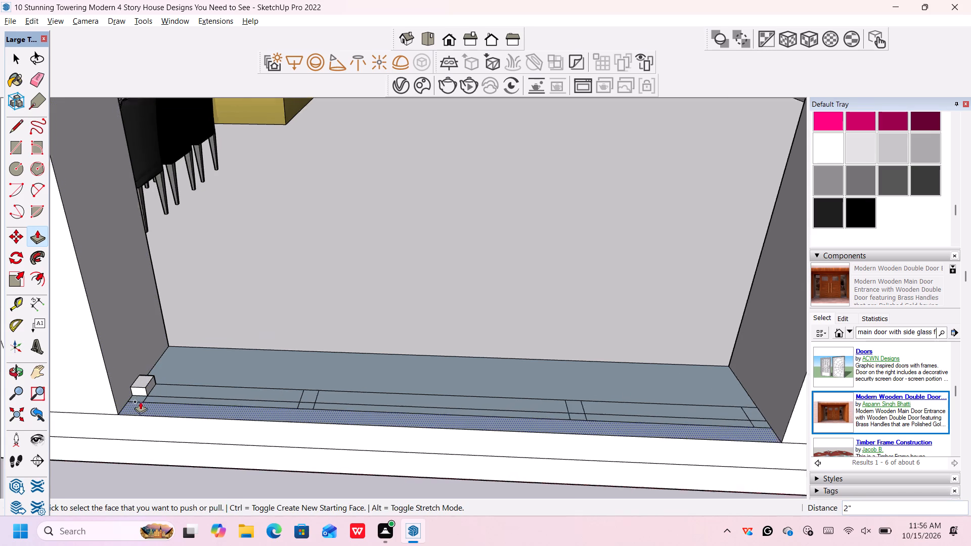
{"action": "scroll", "coordinate": [140, 401], "scroll_direction": "up", "scroll_amount": 2}
{"action": "left_click", "coordinate": [140, 399]}
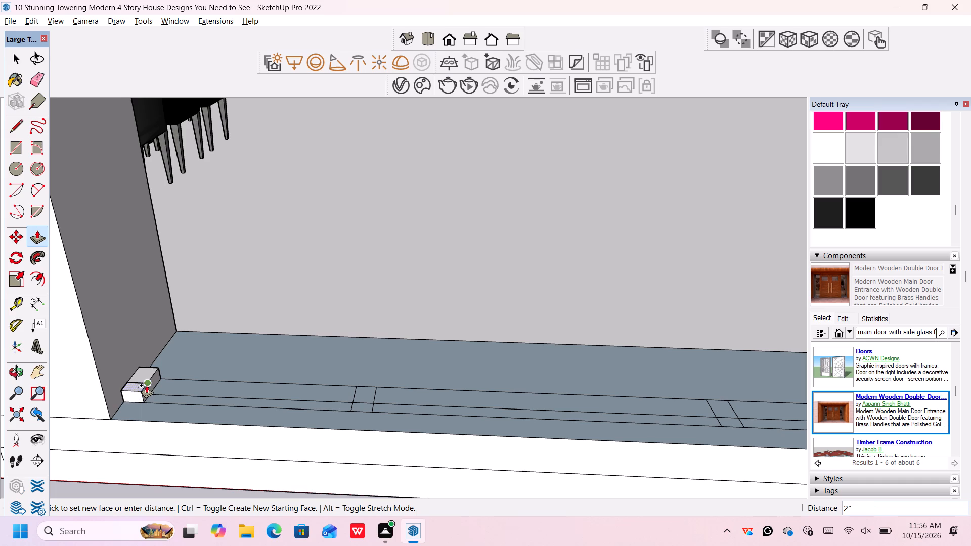
{"action": "left_click", "coordinate": [151, 382]}
{"action": "left_click", "coordinate": [185, 386]}
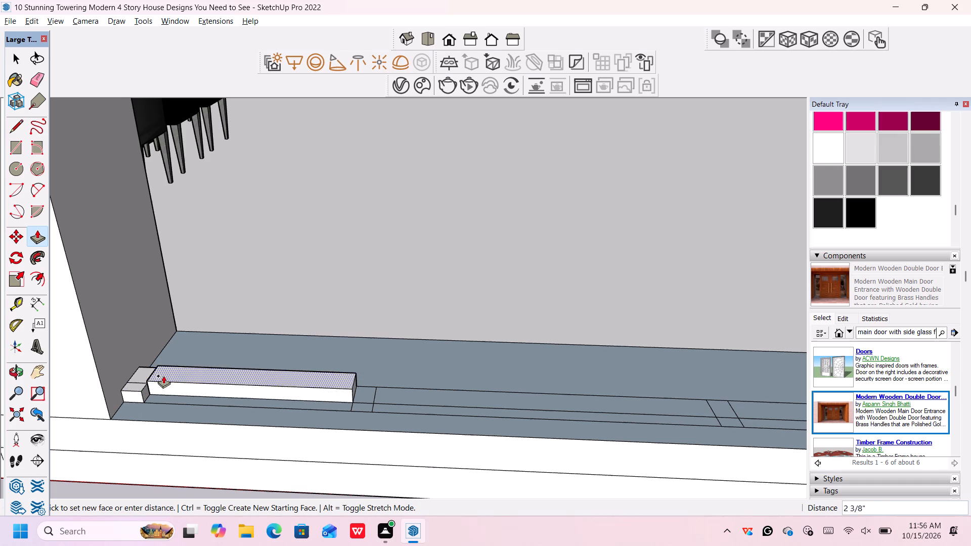
{"action": "left_click", "coordinate": [150, 382]}
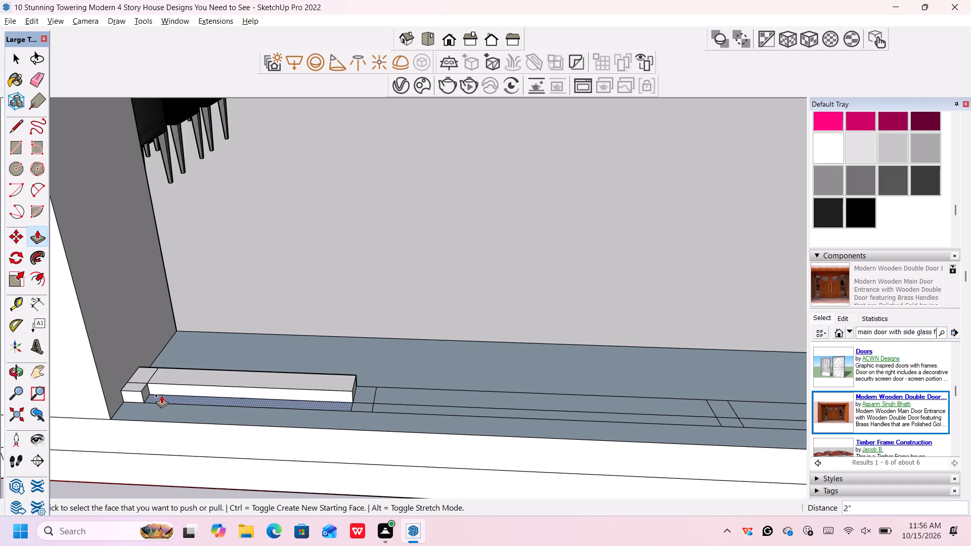
{"action": "left_click", "coordinate": [161, 397]}
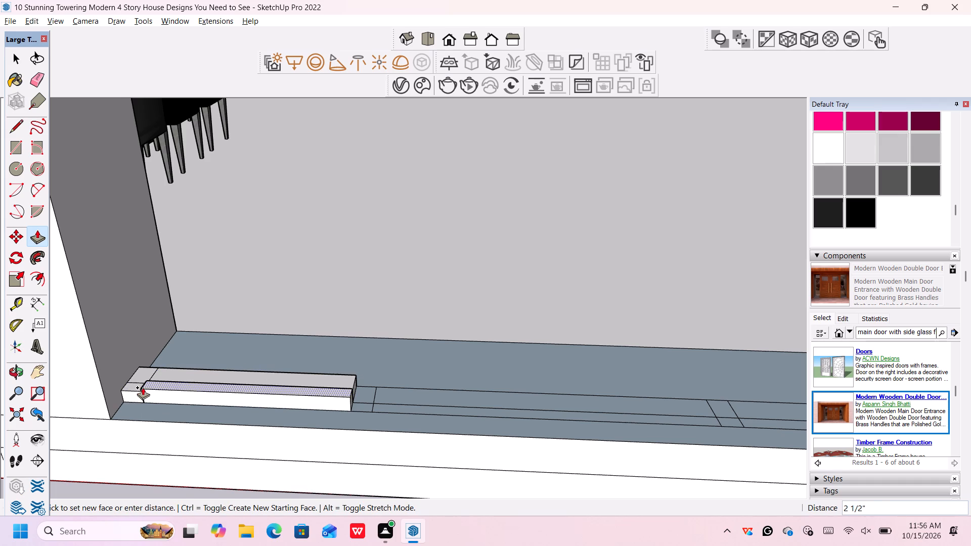
{"action": "left_click", "coordinate": [138, 391]}
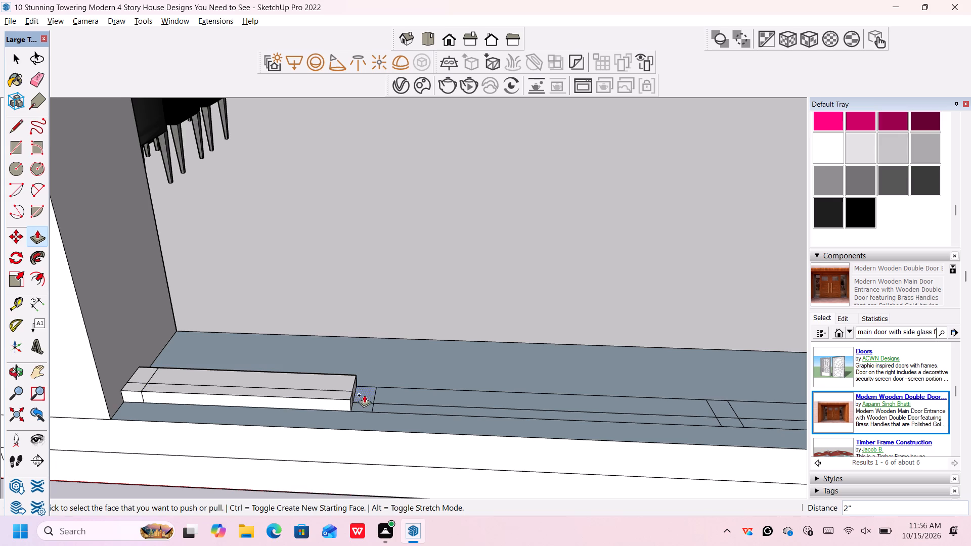
Raise both left mullion faces and both strips of the central door threshold 2", level with the left side panel.
{"action": "left_click", "coordinate": [365, 393]}
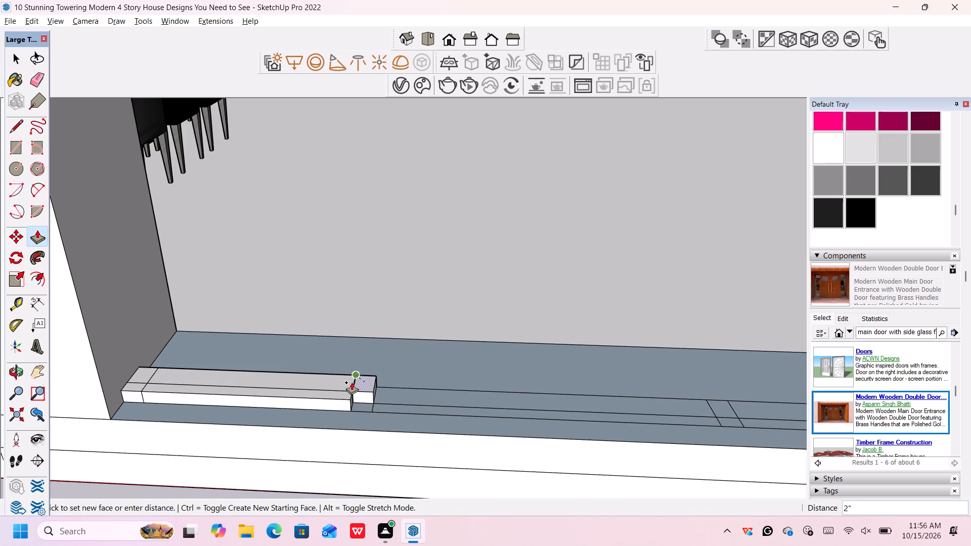
{"action": "left_click", "coordinate": [350, 382]}
{"action": "left_click", "coordinate": [362, 407]}
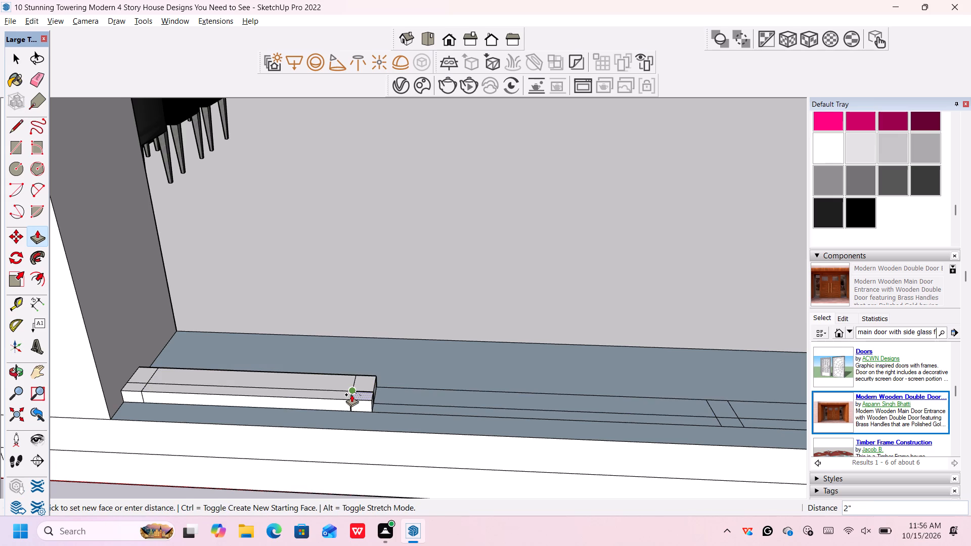
{"action": "left_click", "coordinate": [351, 394]}
{"action": "left_click", "coordinate": [411, 394]}
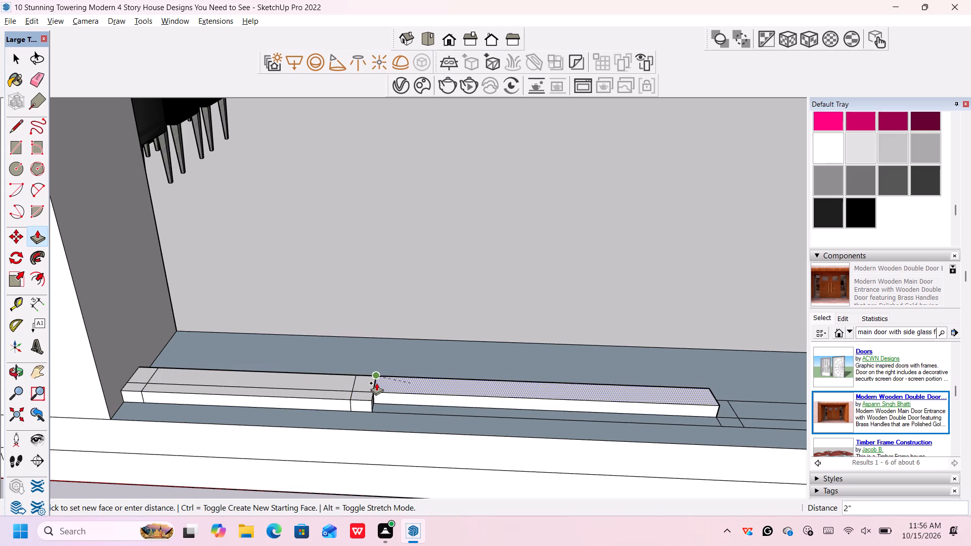
{"action": "left_click", "coordinate": [375, 383]}
{"action": "left_click", "coordinate": [394, 407]}
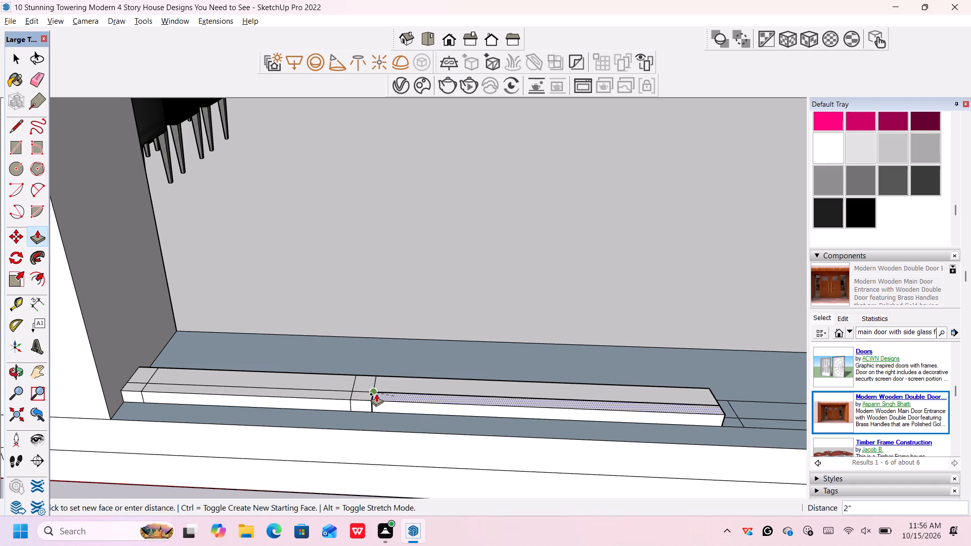
{"action": "left_click", "coordinate": [376, 394]}
Push/Pull both footprint faces of the right mullion up 2", level with the raised door threshold.
{"action": "scroll", "coordinate": [387, 394], "scroll_direction": "down", "scroll_amount": 6}
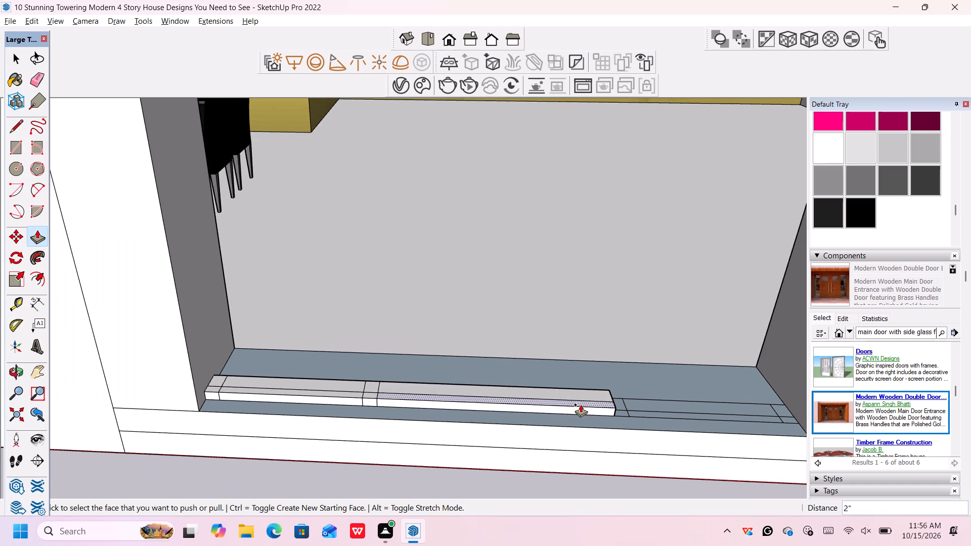
{"action": "middle_click_drag", "start_coordinate": [580, 403], "coordinate": [284, 403], "text": "shift"}
{"action": "scroll", "coordinate": [331, 396], "scroll_direction": "up", "scroll_amount": 4}
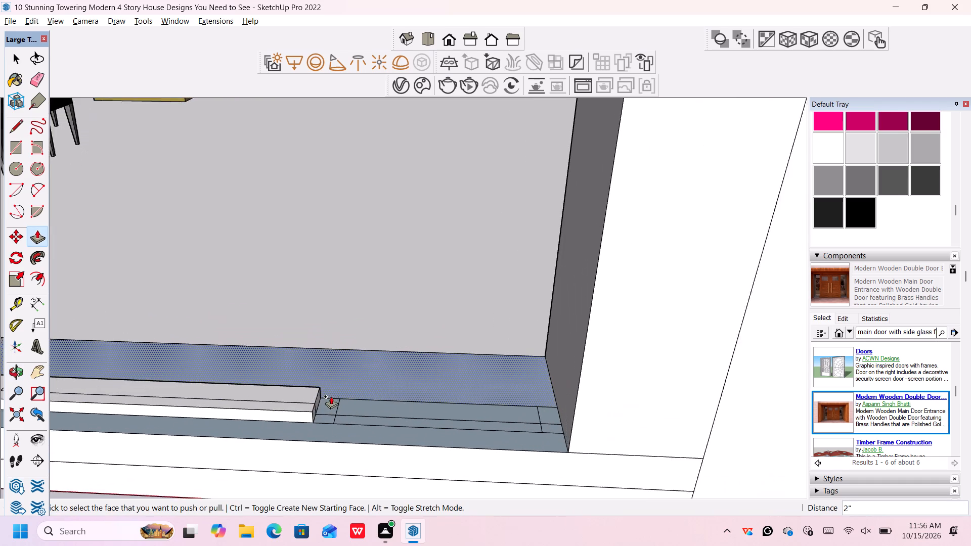
{"action": "left_click", "coordinate": [330, 410]}
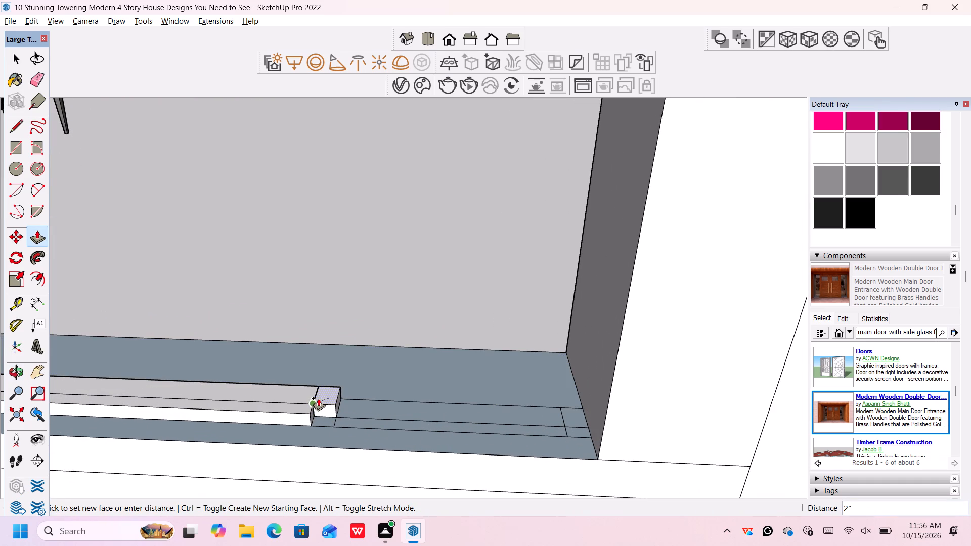
{"action": "left_click", "coordinate": [317, 398]}
{"action": "left_click", "coordinate": [328, 421]}
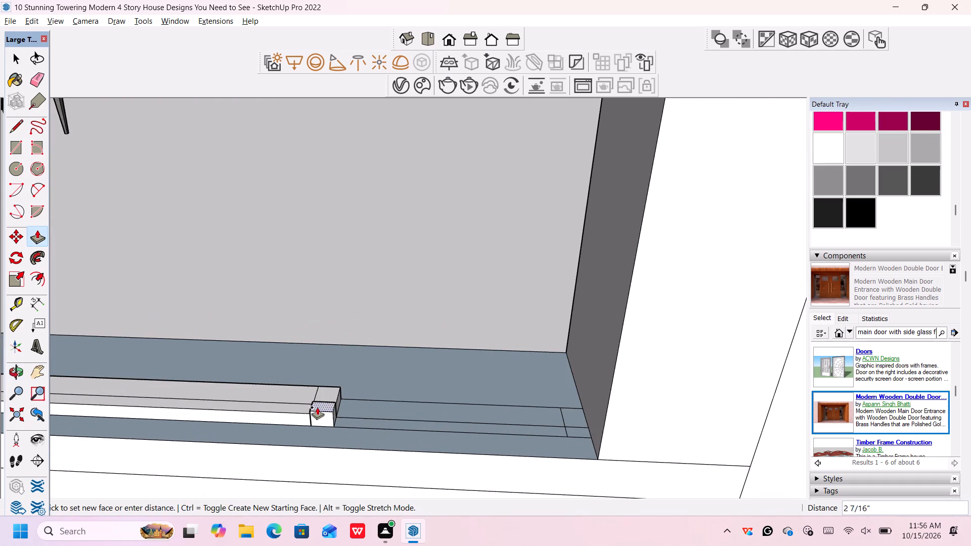
{"action": "left_click", "coordinate": [310, 411]}
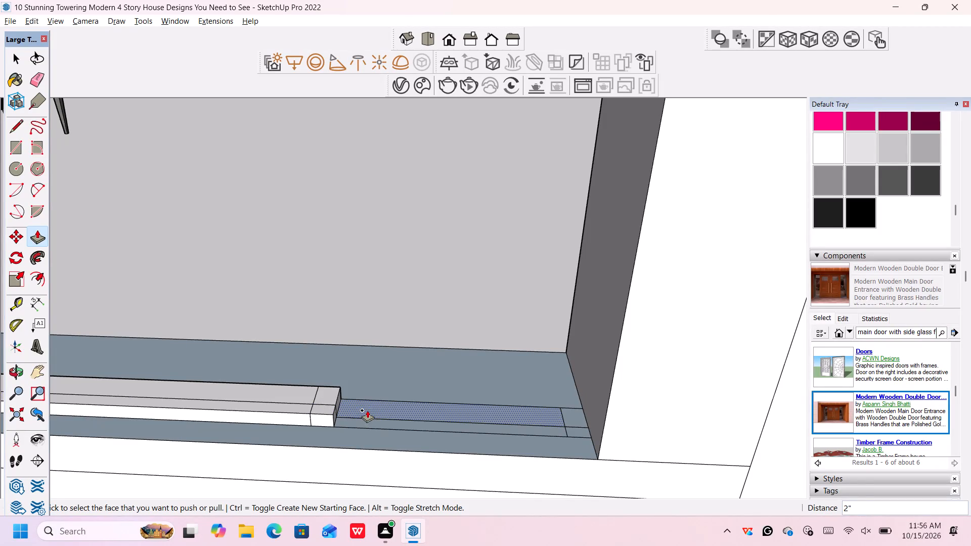
Raise both strips of the right side panel and both right jamb faces 2", level with the right mullion.
{"action": "left_click", "coordinate": [374, 411]}
{"action": "left_click", "coordinate": [337, 402]}
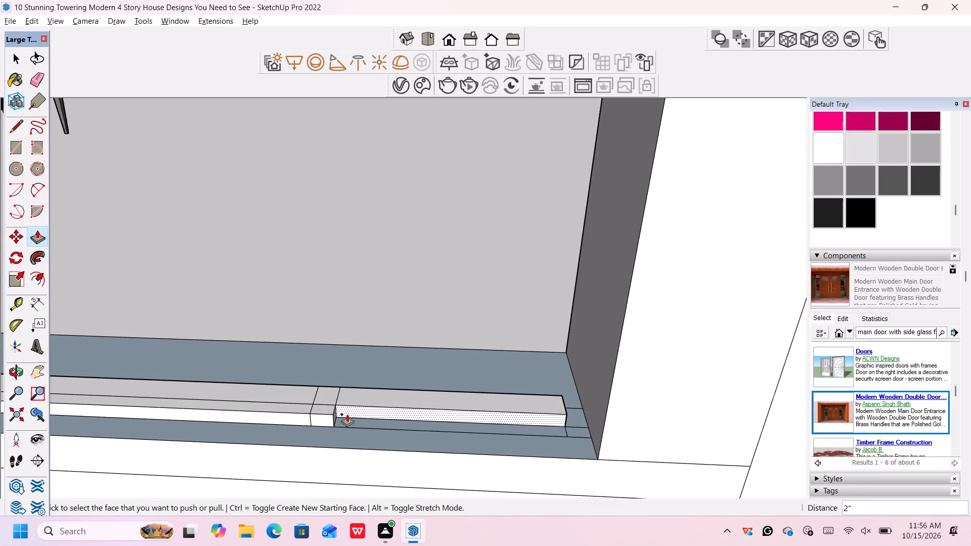
{"action": "left_click", "coordinate": [355, 424]}
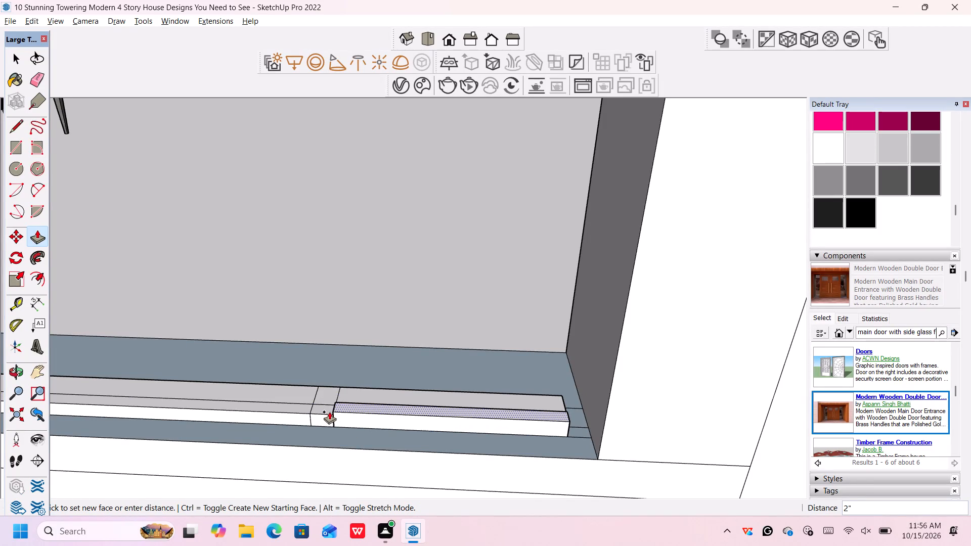
{"action": "left_click", "coordinate": [329, 412]}
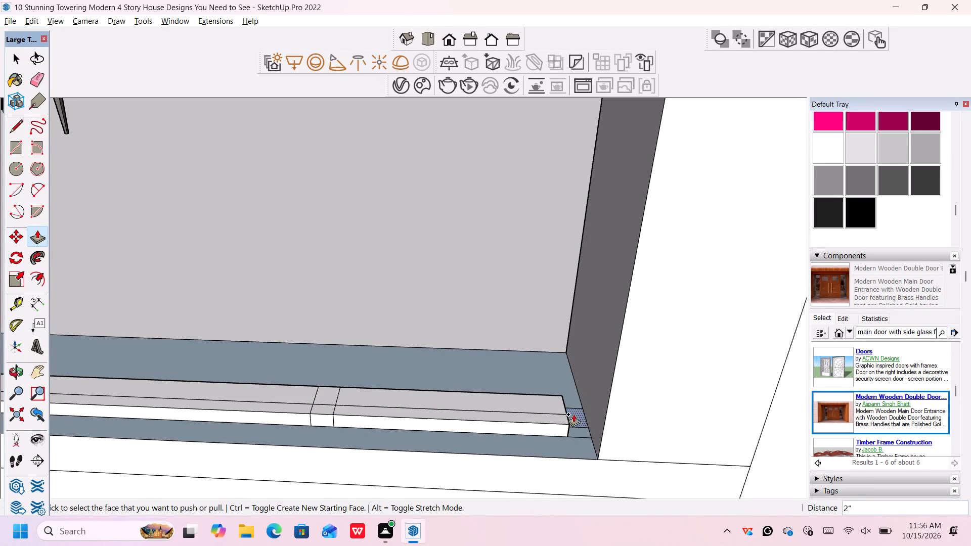
{"action": "left_click", "coordinate": [577, 417]}
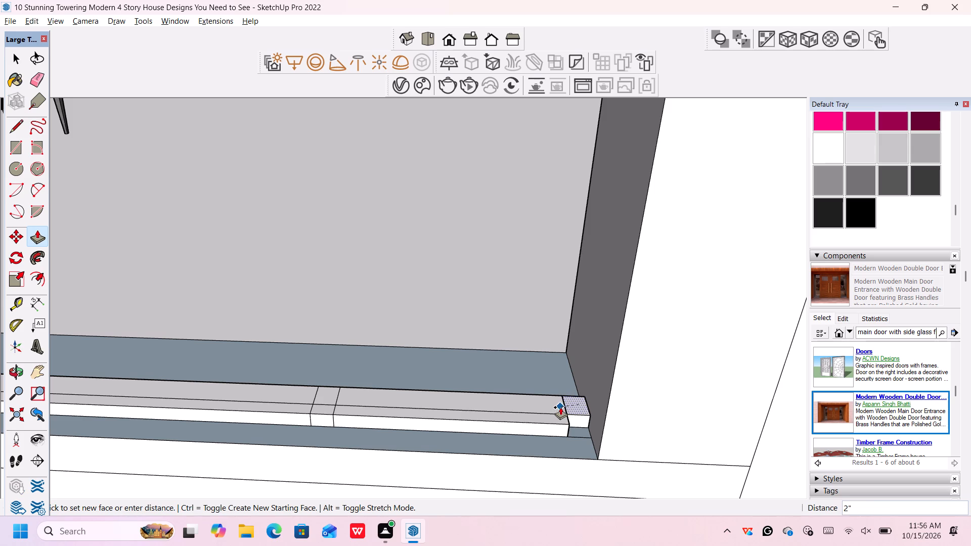
{"action": "left_click", "coordinate": [560, 407]}
{"action": "left_click", "coordinate": [582, 431]}
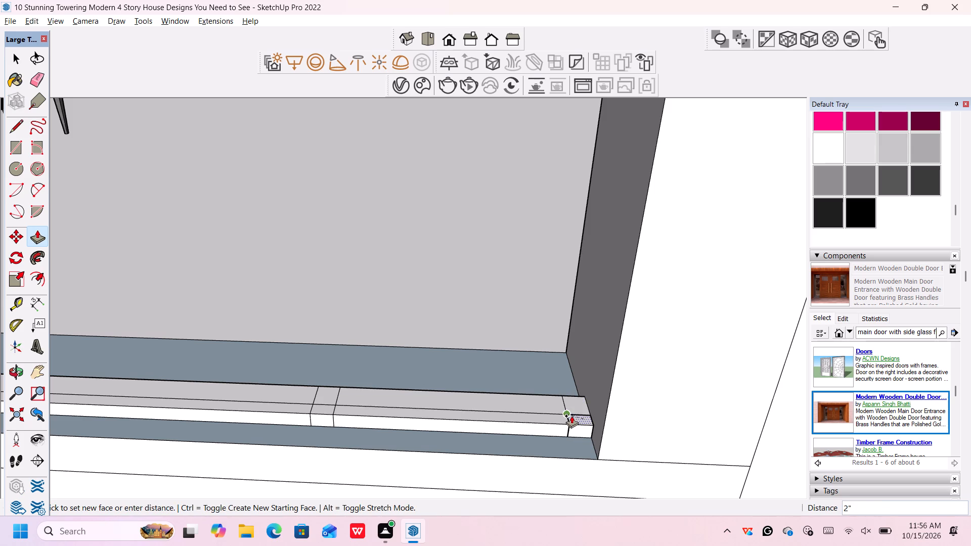
{"action": "left_click", "coordinate": [569, 416]}
Examine the raised threshold and the height of the middle opening from outside the front wall.
{"action": "scroll", "coordinate": [568, 417], "scroll_direction": "down", "scroll_amount": 12}
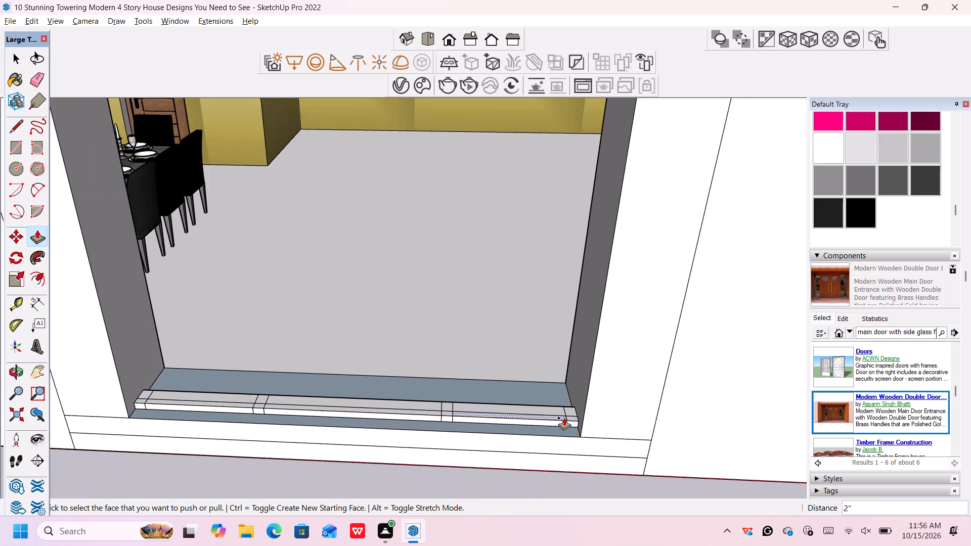
{"action": "scroll", "coordinate": [564, 418], "scroll_direction": "down", "scroll_amount": 2}
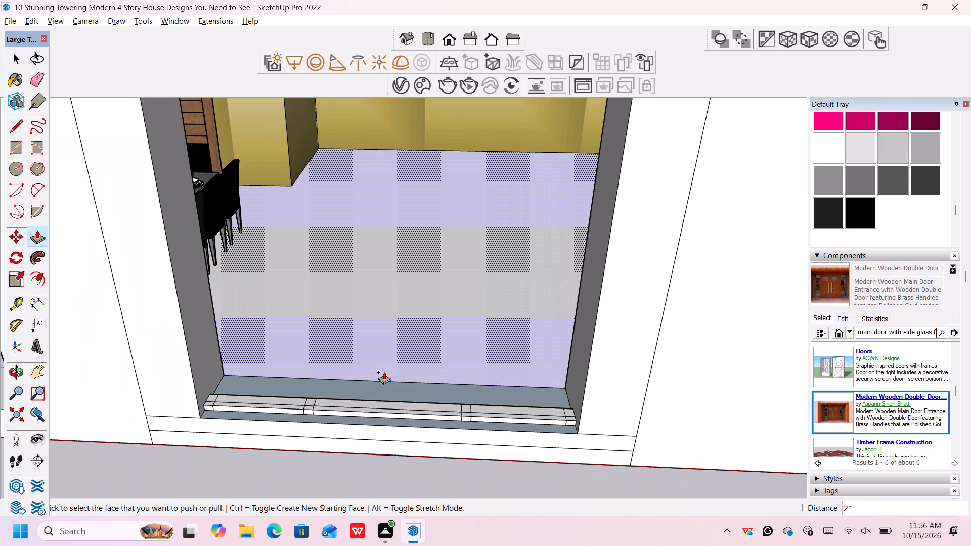
{"action": "scroll", "coordinate": [384, 373], "scroll_direction": "up", "scroll_amount": 1}
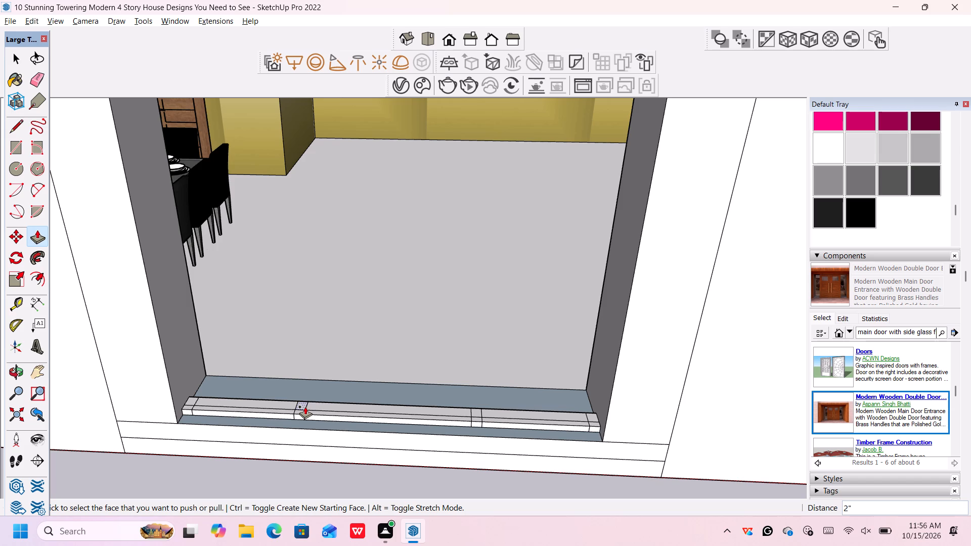
{"action": "middle_click_drag", "start_coordinate": [305, 407], "coordinate": [310, 463]}
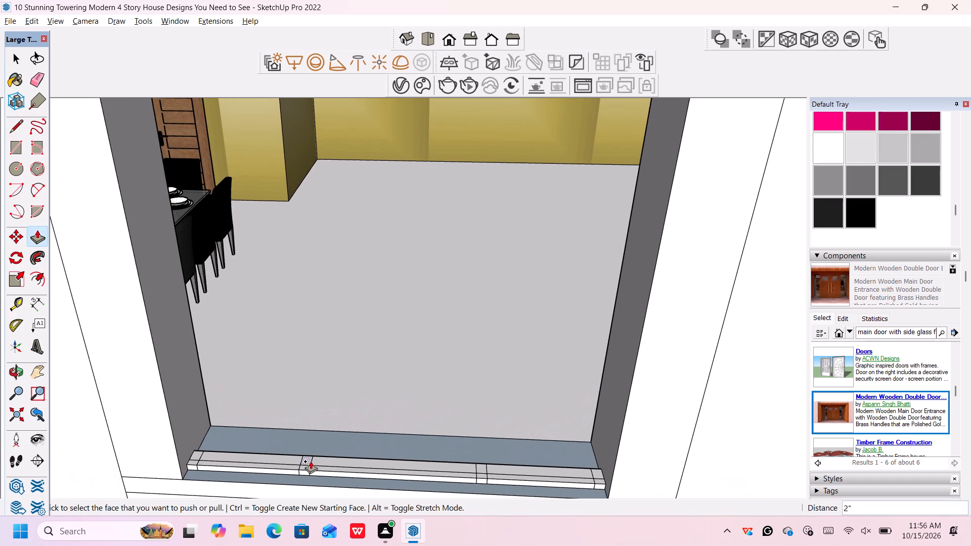
{"action": "scroll", "coordinate": [311, 459], "scroll_direction": "down", "scroll_amount": 6}
{"action": "middle_click_drag", "start_coordinate": [311, 458], "coordinate": [302, 387]}
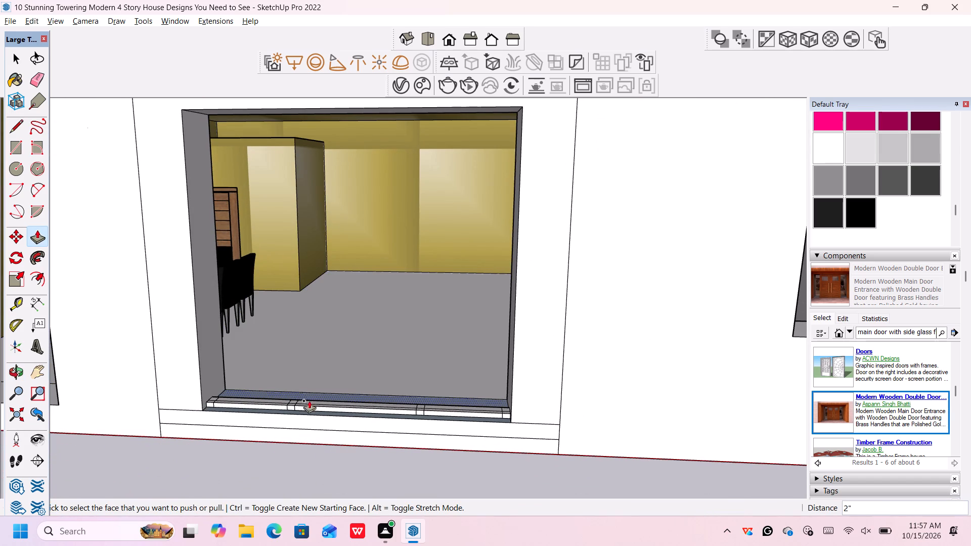
{"action": "middle_click_drag", "start_coordinate": [317, 410], "coordinate": [313, 387]}
{"action": "middle_click_drag", "start_coordinate": [314, 393], "coordinate": [321, 417]}
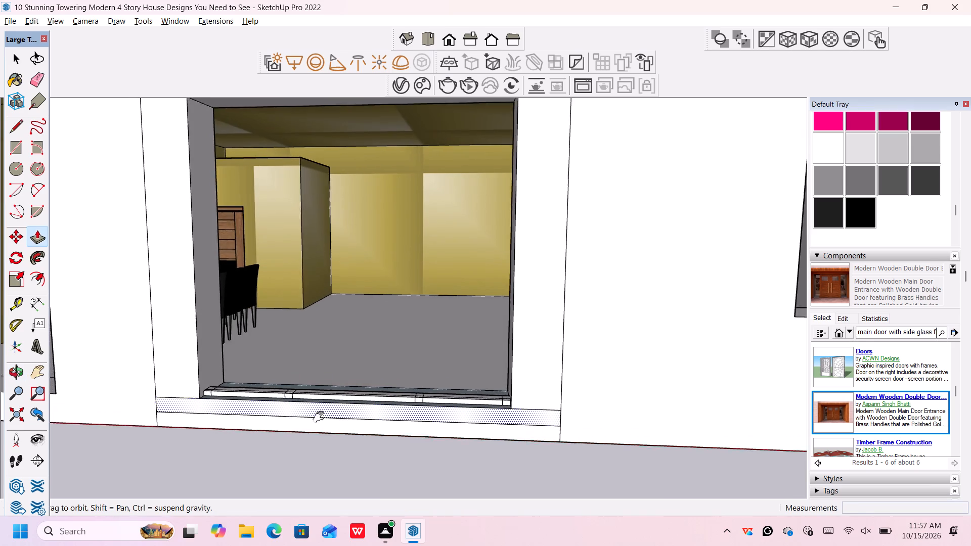
{"action": "middle_click_drag", "start_coordinate": [321, 417], "coordinate": [323, 478]}
{"action": "scroll", "coordinate": [332, 450], "scroll_direction": "up", "scroll_amount": 4}
{"action": "middle_click_drag", "start_coordinate": [336, 464], "coordinate": [337, 462]}
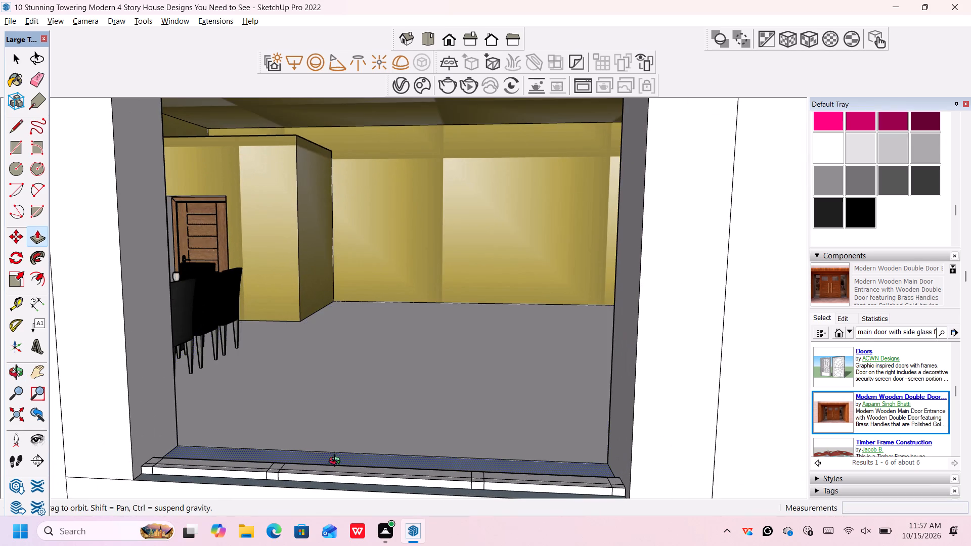
{"action": "middle_click_drag", "start_coordinate": [337, 462], "coordinate": [334, 409]}
{"action": "scroll", "coordinate": [334, 414], "scroll_direction": "down", "scroll_amount": 3}
{"action": "middle_click_drag", "start_coordinate": [334, 417], "coordinate": [337, 430]}
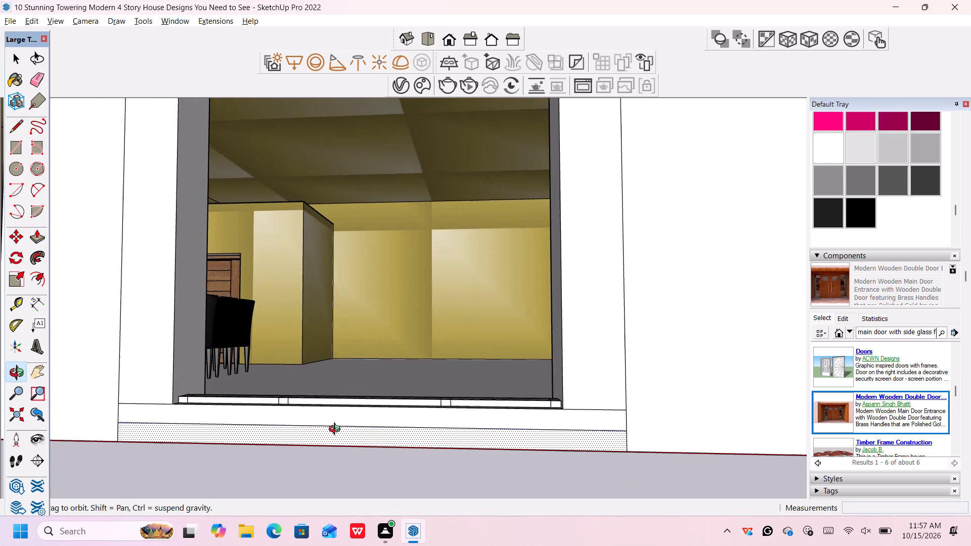
{"action": "middle_click_drag", "start_coordinate": [337, 430], "coordinate": [338, 446]}
{"action": "scroll", "coordinate": [347, 405], "scroll_direction": "down", "scroll_amount": 1}
{"action": "middle_click_drag", "start_coordinate": [347, 407], "coordinate": [342, 442]}
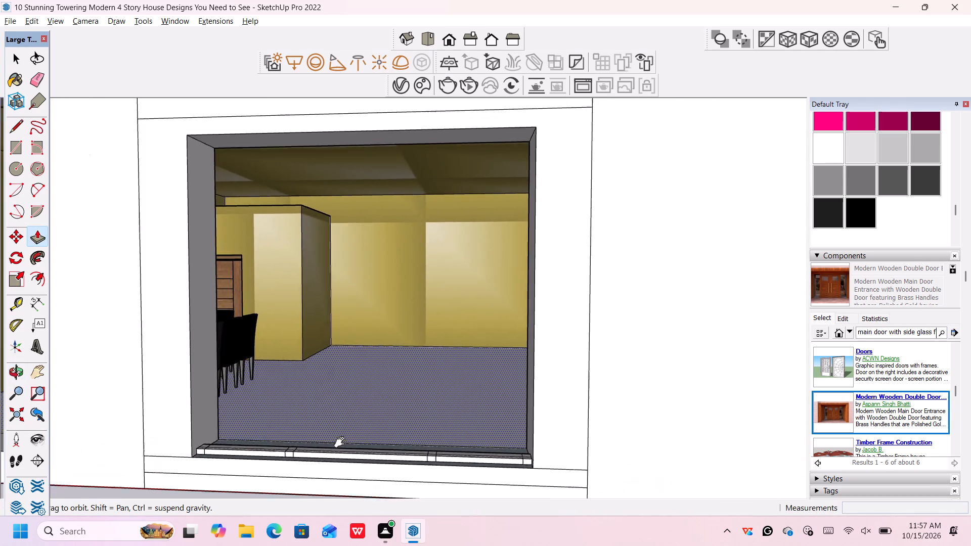
{"action": "middle_click_drag", "start_coordinate": [342, 442], "coordinate": [341, 460]}
{"action": "scroll", "coordinate": [341, 457], "scroll_direction": "up", "scroll_amount": 1}
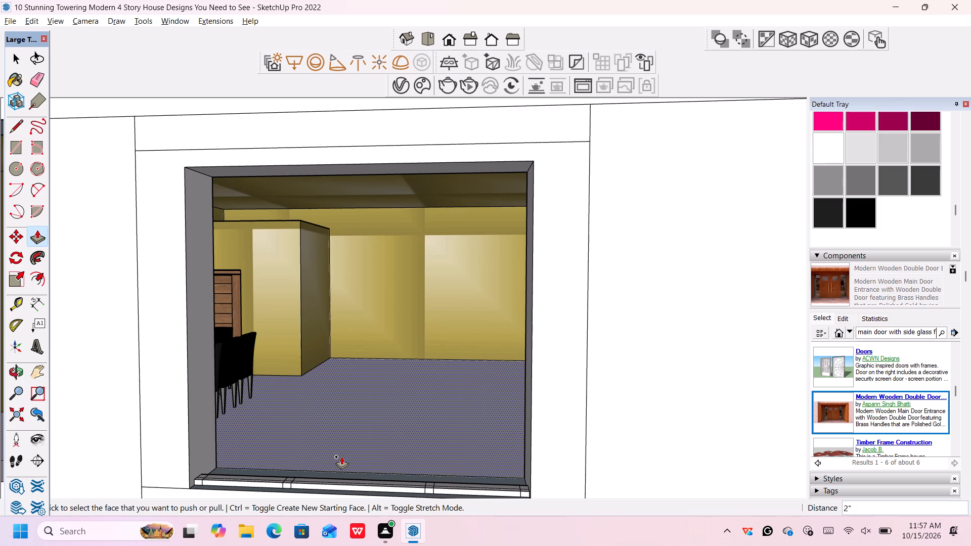
Measure the left jamb block's width along its inner edge at the threshold with the Tape Measure.
{"action": "key", "text": "space"}
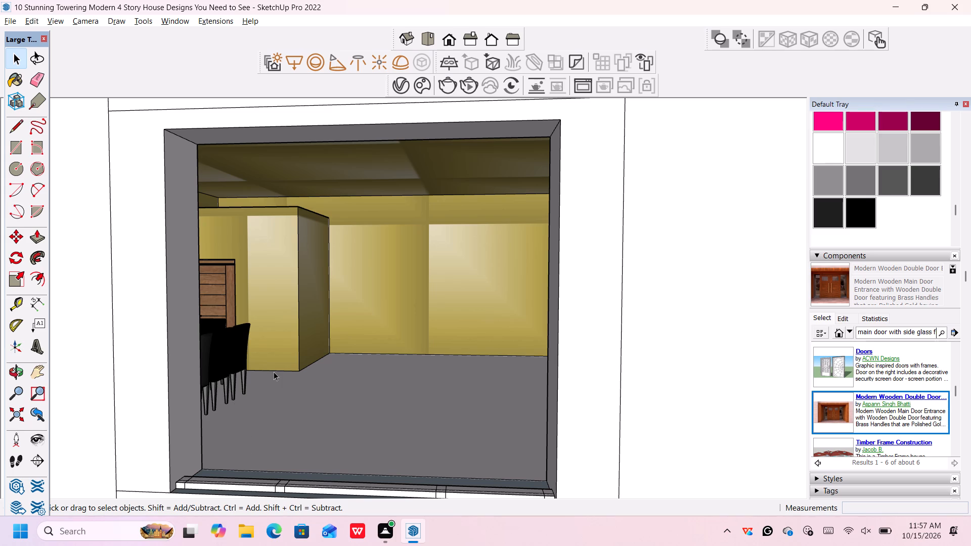
{"action": "scroll", "coordinate": [446, 131], "scroll_direction": "up", "scroll_amount": 2}
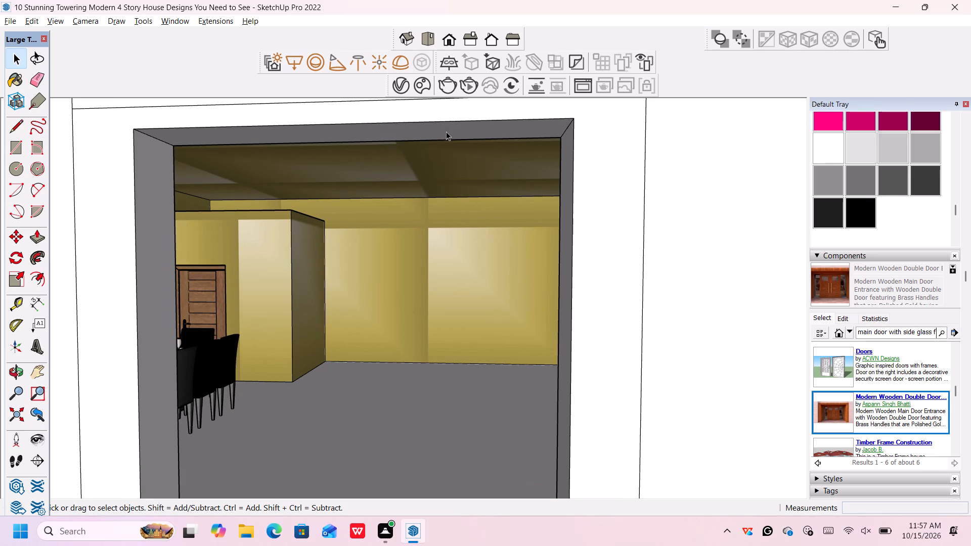
{"action": "key", "text": "t"}
{"action": "scroll", "coordinate": [446, 132], "scroll_direction": "down", "scroll_amount": 5}
{"action": "scroll", "coordinate": [287, 323], "scroll_direction": "up", "scroll_amount": 2}
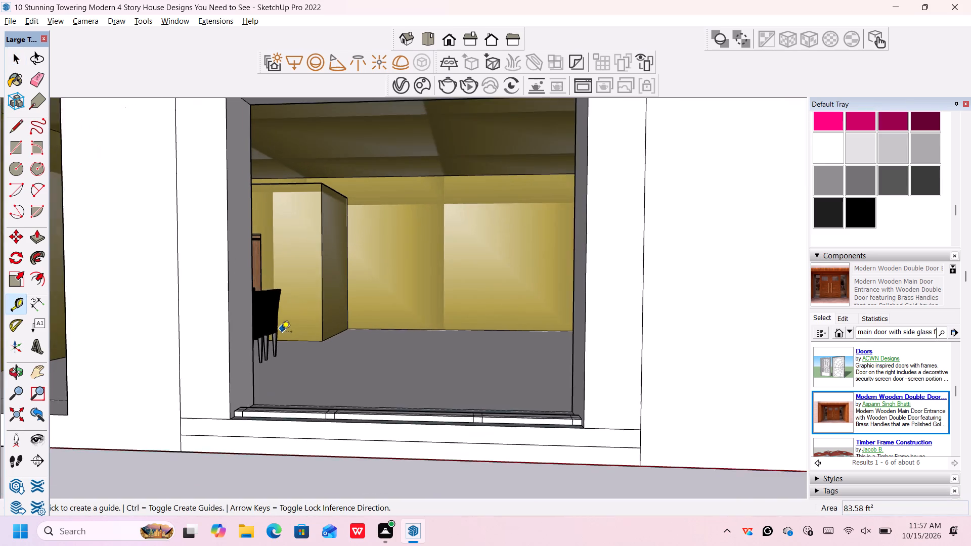
{"action": "scroll", "coordinate": [281, 333], "scroll_direction": "up", "scroll_amount": 2}
{"action": "scroll", "coordinate": [272, 337], "scroll_direction": "down", "scroll_amount": 3}
{"action": "middle_click_drag", "start_coordinate": [259, 405], "coordinate": [259, 408]}
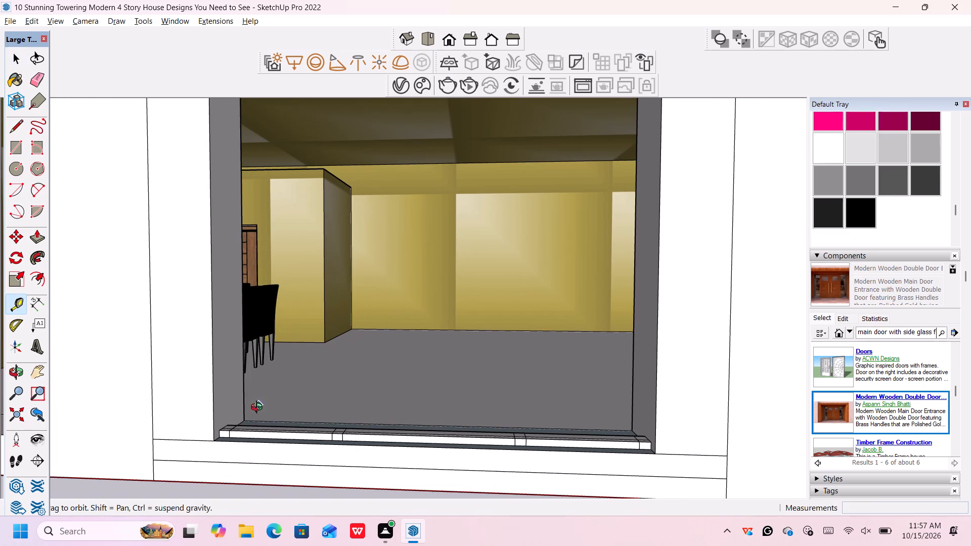
{"action": "middle_click_drag", "start_coordinate": [259, 408], "coordinate": [259, 427]}
{"action": "scroll", "coordinate": [242, 441], "scroll_direction": "up", "scroll_amount": 3}
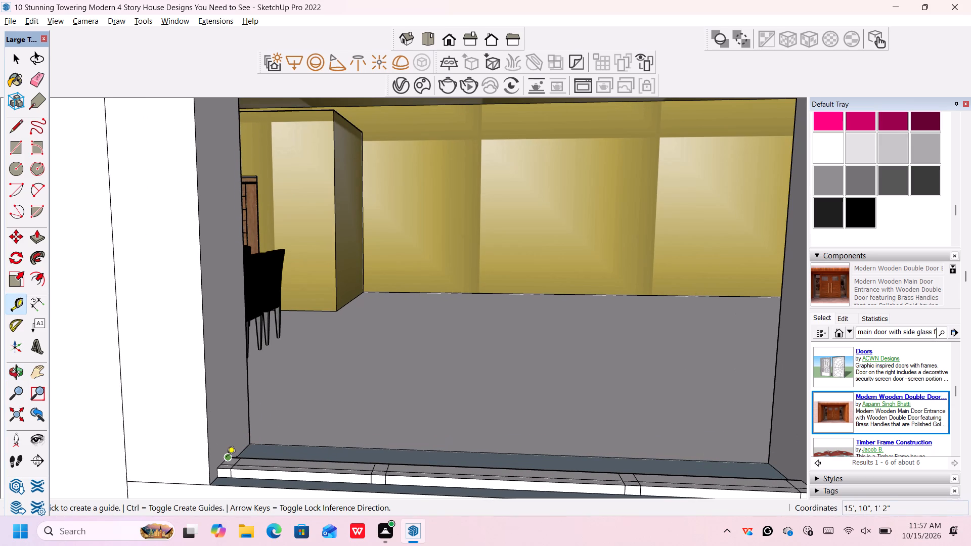
{"action": "scroll", "coordinate": [228, 460], "scroll_direction": "up", "scroll_amount": 4}
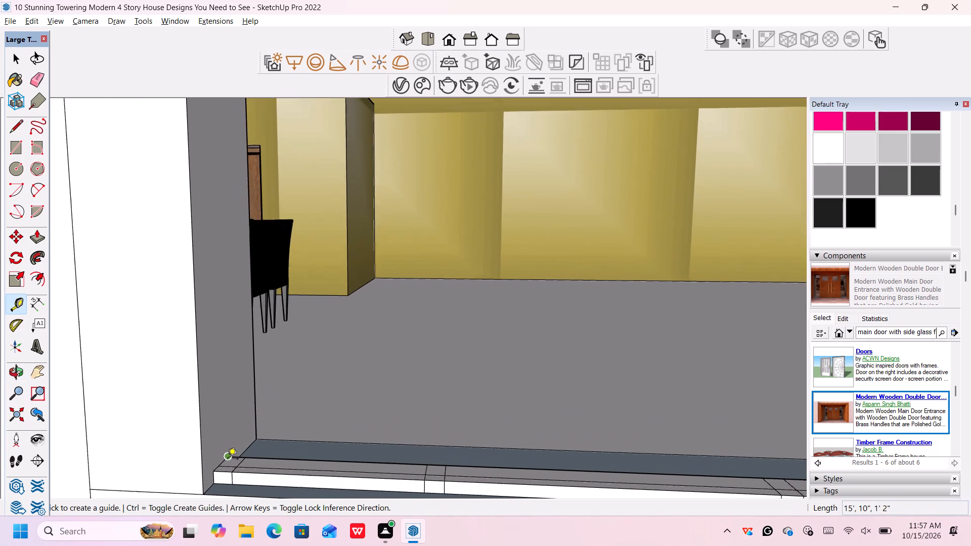
{"action": "scroll", "coordinate": [228, 460], "scroll_direction": "up", "scroll_amount": 1}
{"action": "scroll", "coordinate": [228, 460], "scroll_direction": "down", "scroll_amount": 1}
{"action": "scroll", "coordinate": [228, 460], "scroll_direction": "up", "scroll_amount": 1}
{"action": "left_click", "coordinate": [228, 460]}
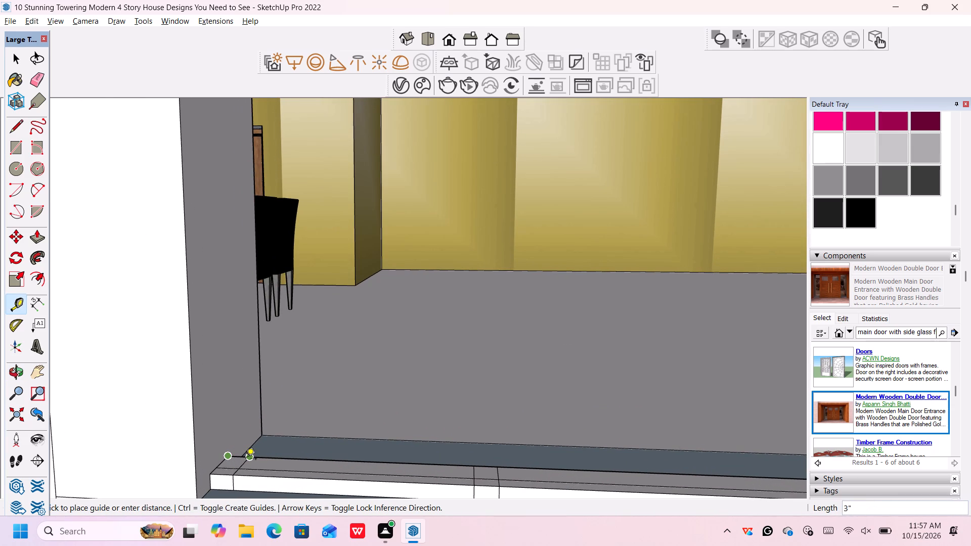
{"action": "key", "text": "Escape"}
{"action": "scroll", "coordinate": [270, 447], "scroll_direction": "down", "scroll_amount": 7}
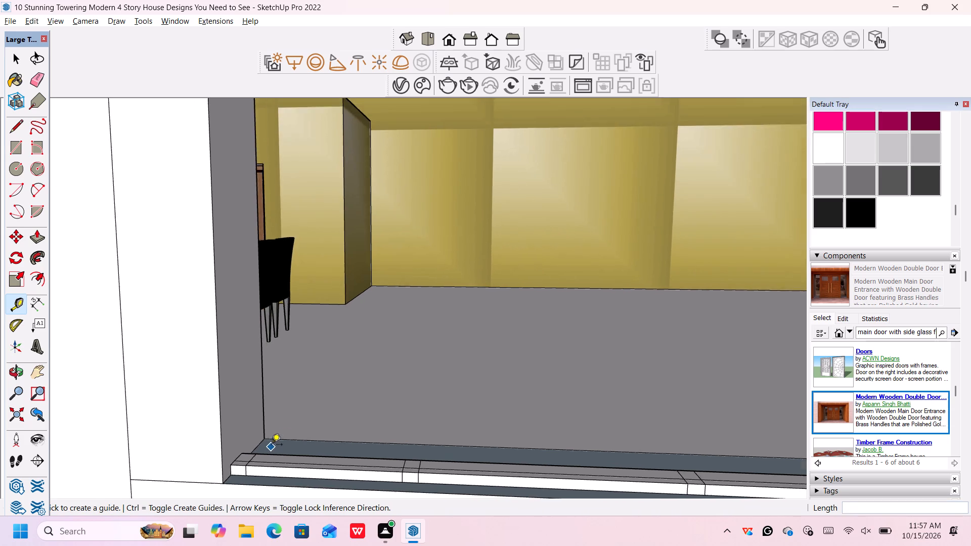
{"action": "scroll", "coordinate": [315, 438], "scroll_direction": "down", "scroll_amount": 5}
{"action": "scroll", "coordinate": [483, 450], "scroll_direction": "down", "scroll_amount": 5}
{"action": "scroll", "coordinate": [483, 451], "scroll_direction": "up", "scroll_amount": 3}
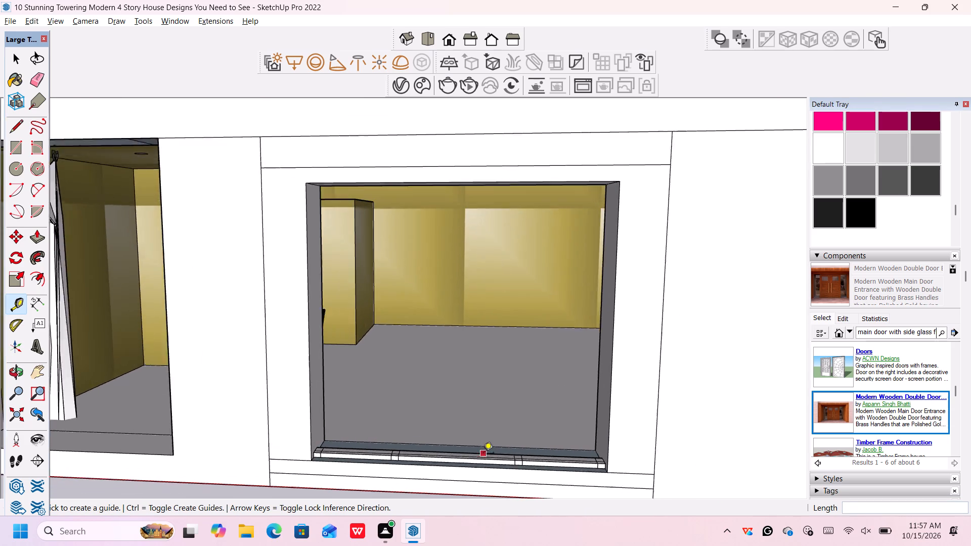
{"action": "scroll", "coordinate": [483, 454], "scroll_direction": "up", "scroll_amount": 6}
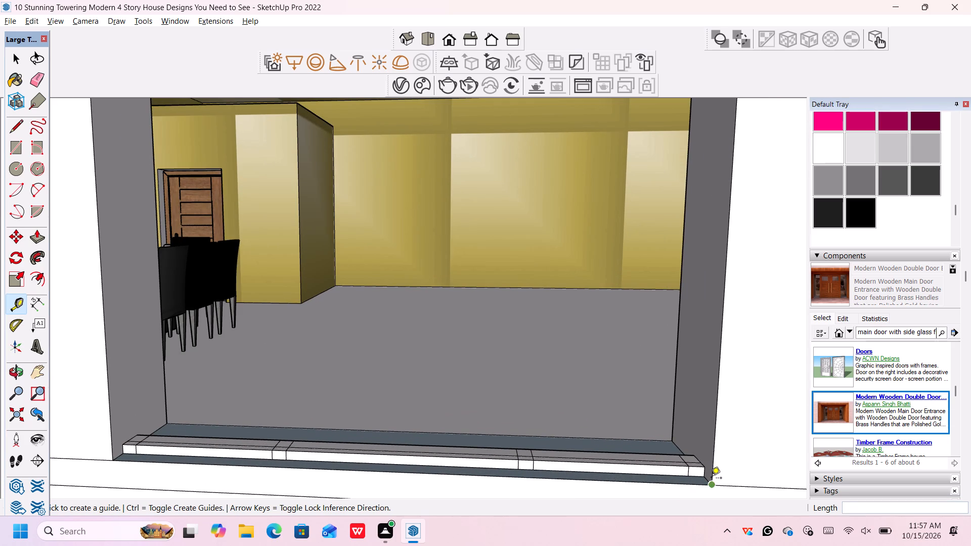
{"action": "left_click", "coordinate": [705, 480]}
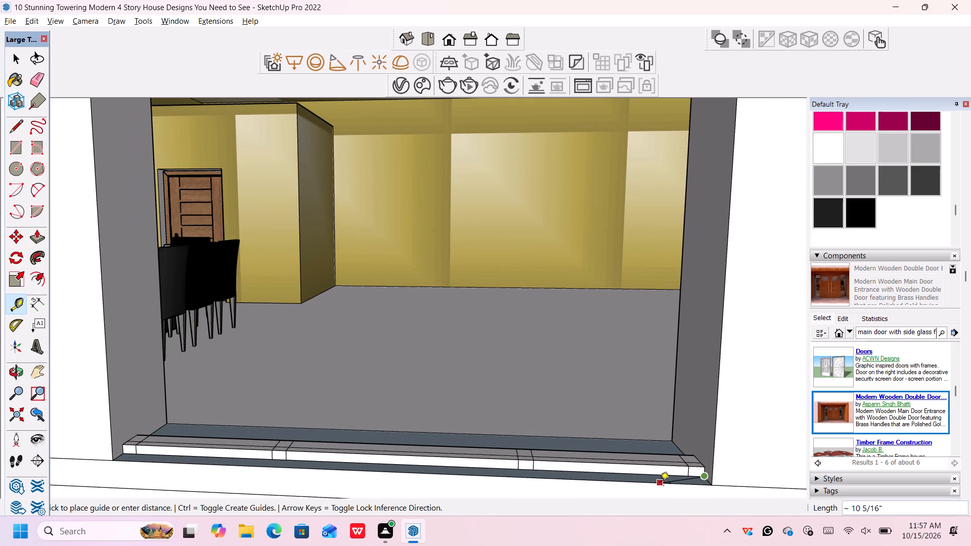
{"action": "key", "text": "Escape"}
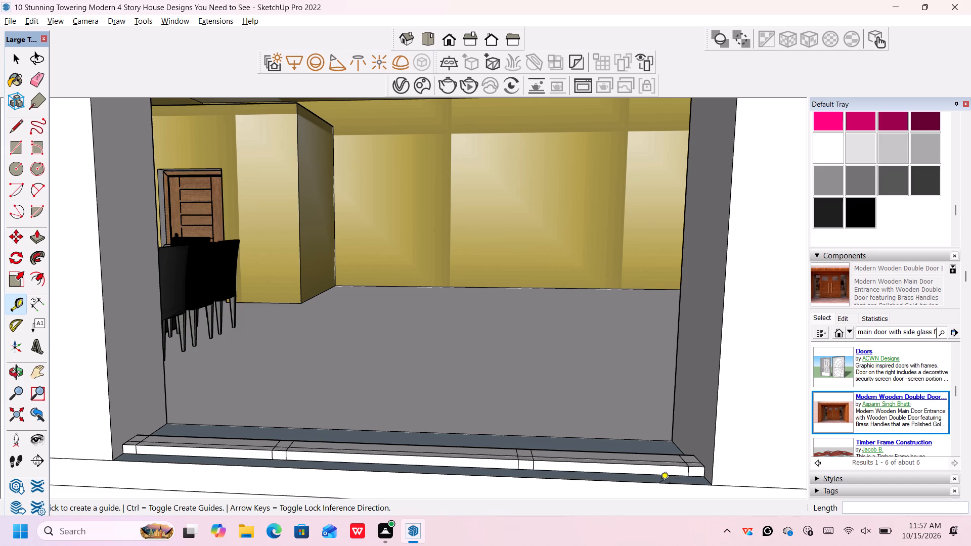
Place a vertical guide 3" in from the right end of the threshold's front face, at the right jamb block's inner edge.
{"action": "key", "text": "space"}
{"action": "key", "text": "t"}
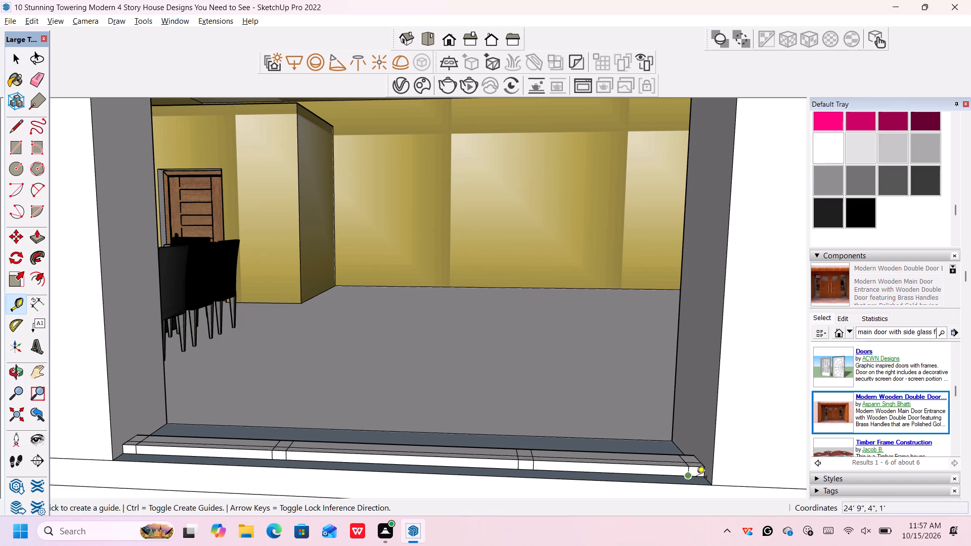
{"action": "scroll", "coordinate": [704, 478], "scroll_direction": "down", "scroll_amount": 5}
{"action": "scroll", "coordinate": [707, 474], "scroll_direction": "up", "scroll_amount": 2}
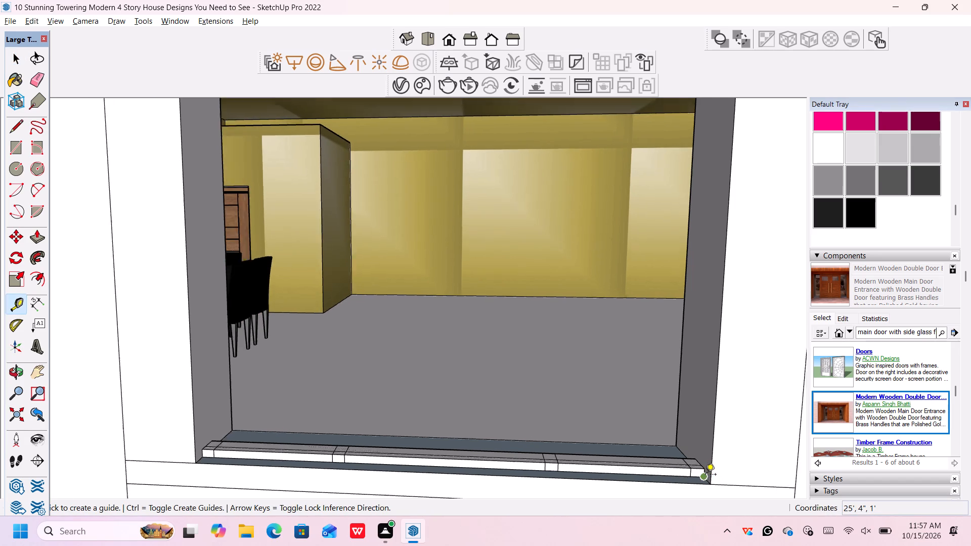
{"action": "scroll", "coordinate": [705, 475], "scroll_direction": "up", "scroll_amount": 9}
{"action": "left_click", "coordinate": [704, 472]}
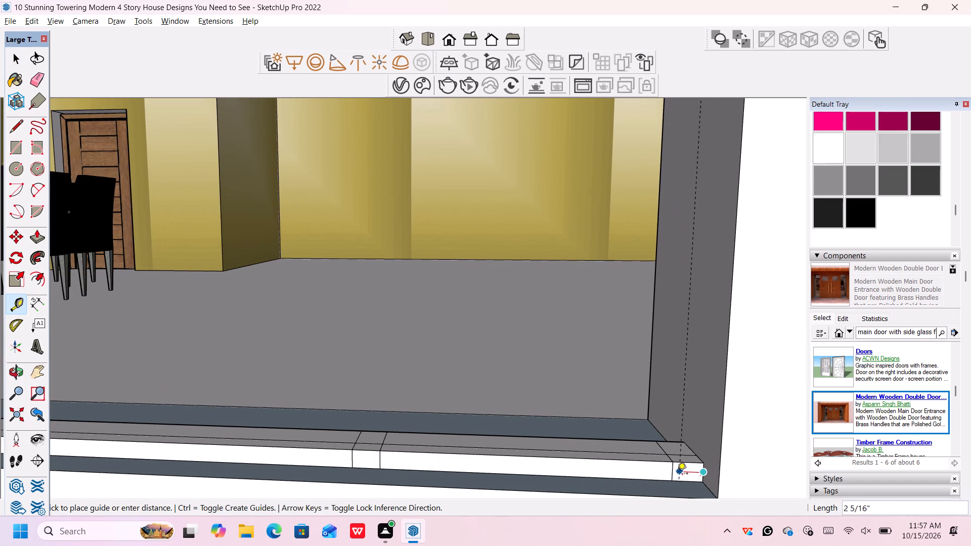
{"action": "left_click", "coordinate": [671, 473]}
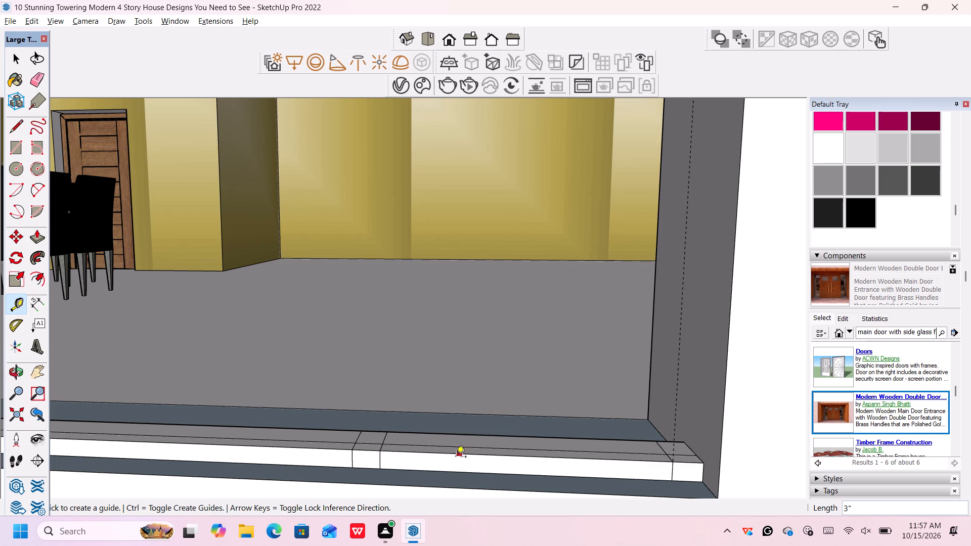
Add vertical guides along both edges of the right mullion, 2' 6" from the jamb guide and 3" further across.
{"action": "left_click", "coordinate": [672, 473]}
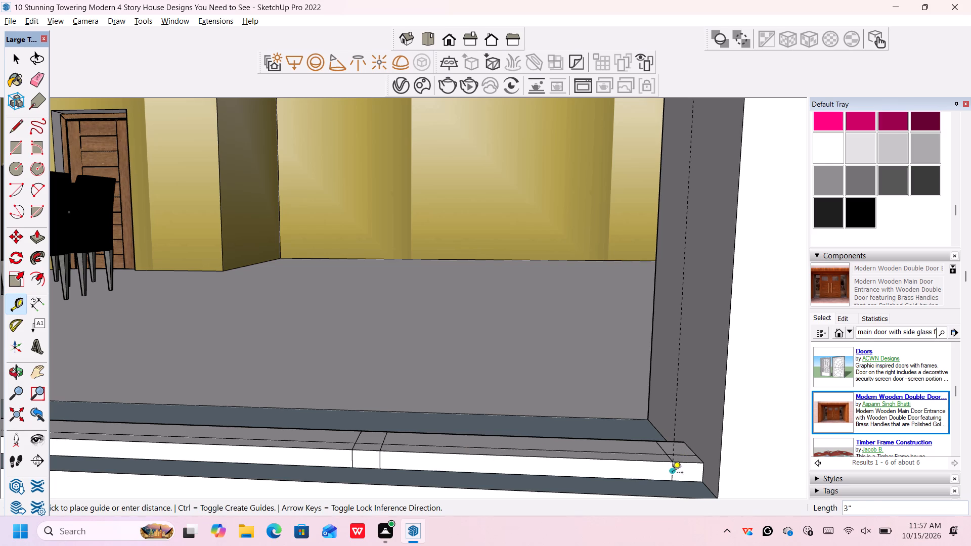
{"action": "left_click", "coordinate": [380, 459]}
{"action": "left_click", "coordinate": [380, 459]}
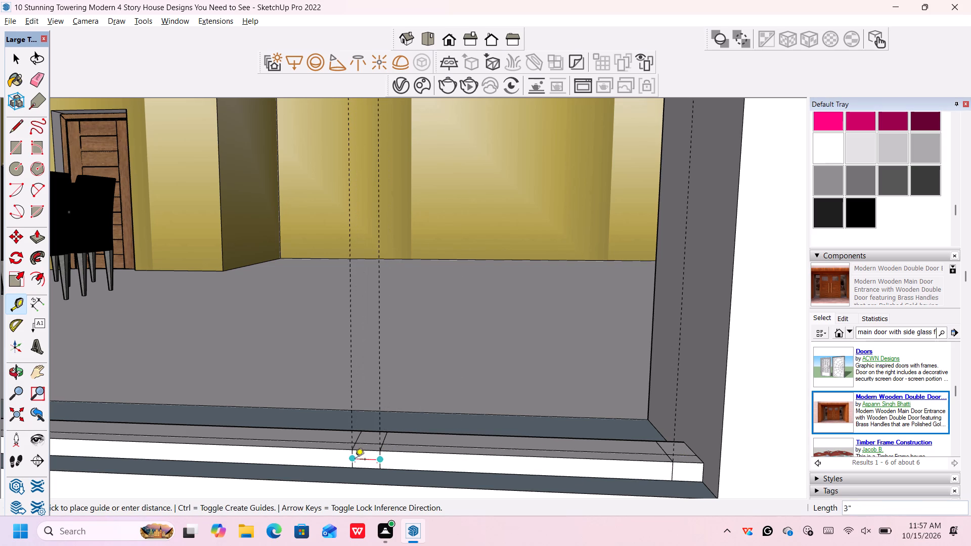
{"action": "left_click", "coordinate": [354, 460]}
Place a vertical guide 4' from the right mullion's inner edge, at the left mullion's inner edge on the threshold's front face.
{"action": "scroll", "coordinate": [355, 460], "scroll_direction": "down", "scroll_amount": 14}
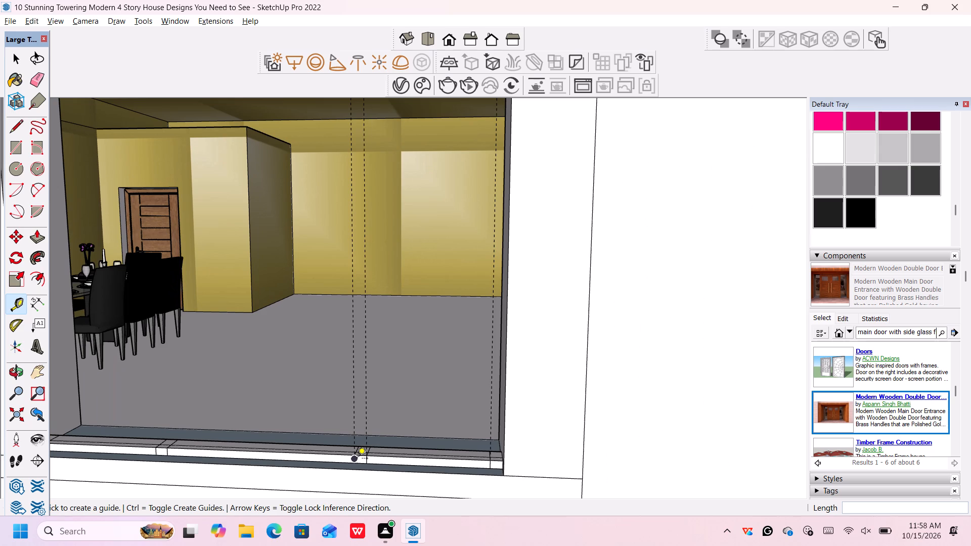
{"action": "middle_click_drag", "start_coordinate": [359, 460], "coordinate": [466, 467], "text": "shift"}
{"action": "scroll", "coordinate": [465, 469], "scroll_direction": "up", "scroll_amount": 5}
{"action": "scroll", "coordinate": [462, 468], "scroll_direction": "down", "scroll_amount": 3}
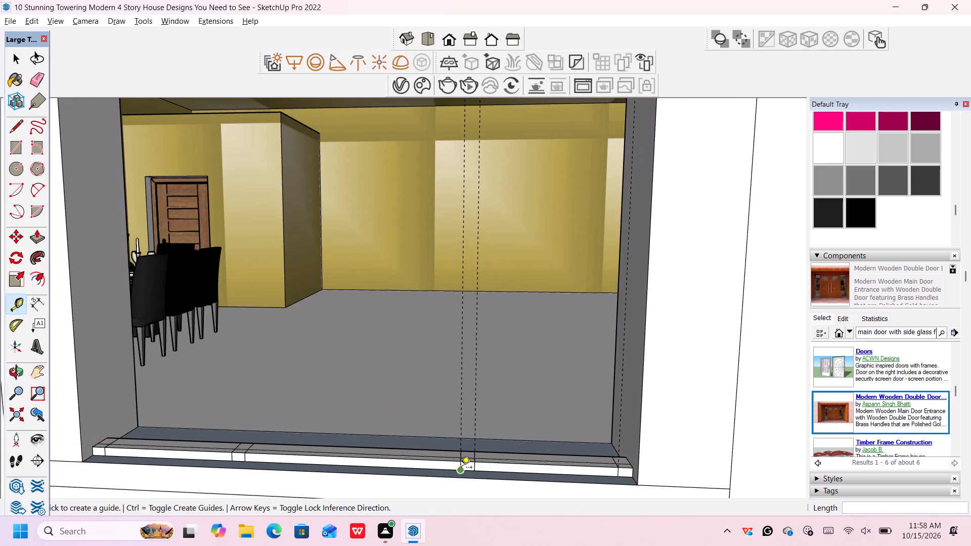
{"action": "scroll", "coordinate": [462, 467], "scroll_direction": "up", "scroll_amount": 5}
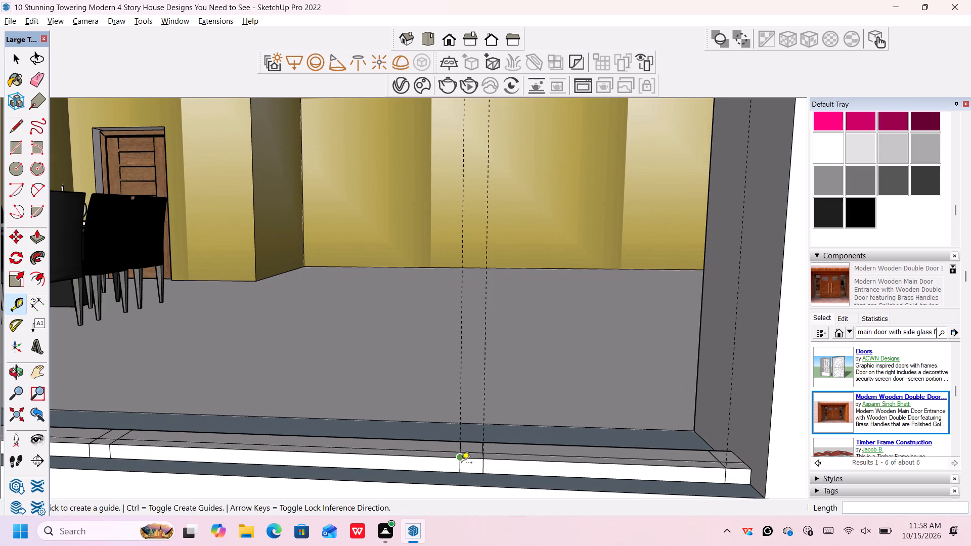
{"action": "scroll", "coordinate": [461, 465], "scroll_direction": "up", "scroll_amount": 1}
{"action": "left_click", "coordinate": [461, 465]}
{"action": "scroll", "coordinate": [384, 459], "scroll_direction": "down", "scroll_amount": 3}
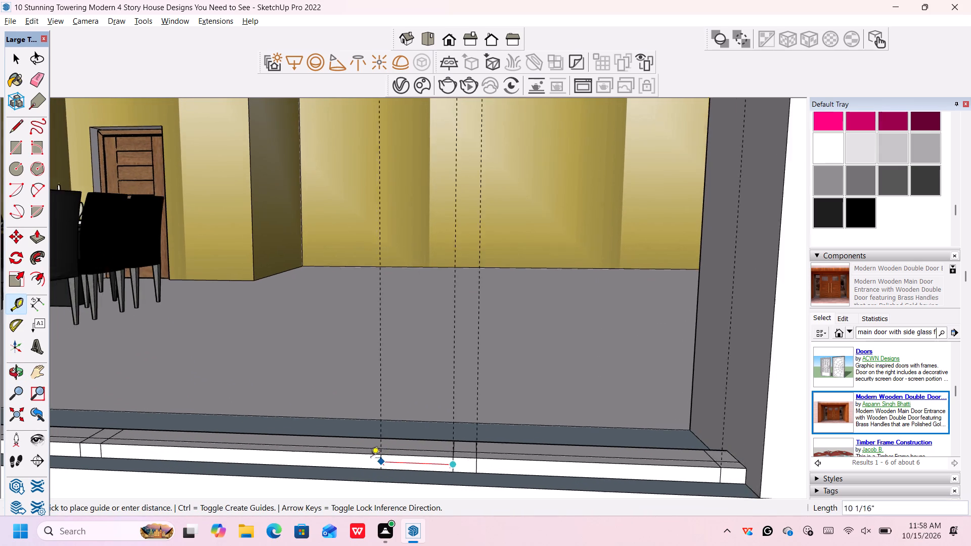
{"action": "scroll", "coordinate": [371, 459], "scroll_direction": "down", "scroll_amount": 4}
{"action": "scroll", "coordinate": [213, 458], "scroll_direction": "up", "scroll_amount": 1}
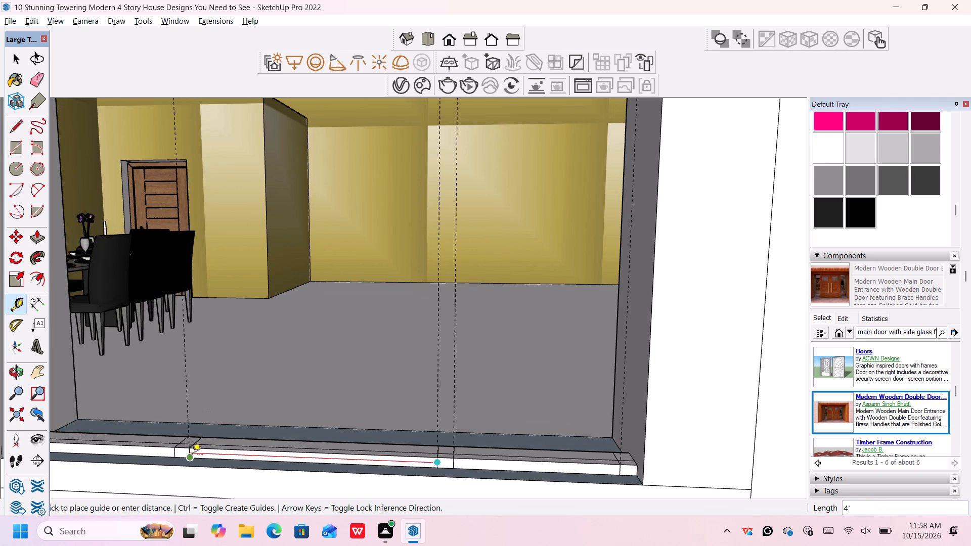
{"action": "scroll", "coordinate": [192, 455], "scroll_direction": "up", "scroll_amount": 5}
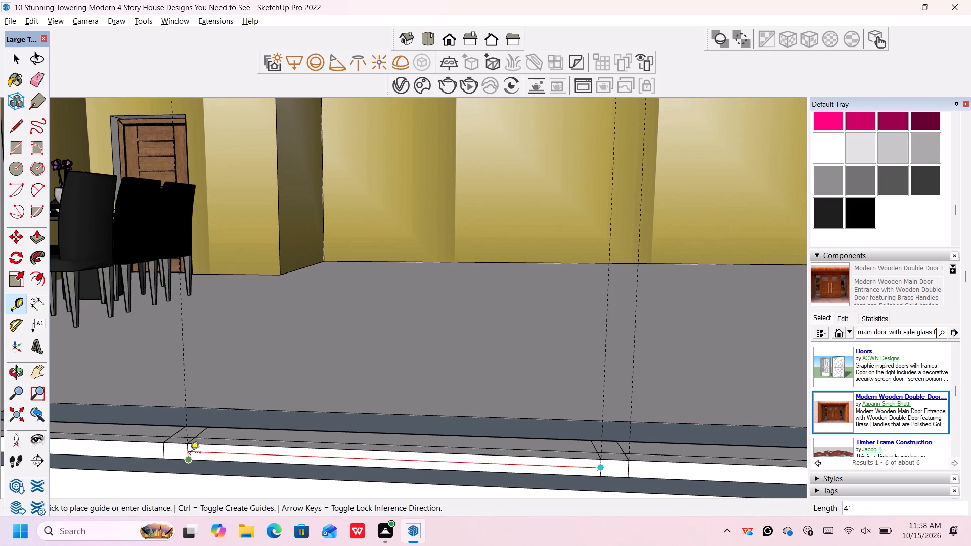
{"action": "left_click", "coordinate": [190, 453]}
Place a vertical guide 3" across the left mullion, along its outer edge on the threshold's front face.
{"action": "scroll", "coordinate": [191, 453], "scroll_direction": "down", "scroll_amount": 4}
{"action": "middle_click_drag", "start_coordinate": [192, 453], "coordinate": [378, 478], "text": "shift"}
{"action": "scroll", "coordinate": [371, 478], "scroll_direction": "up", "scroll_amount": 5}
{"action": "left_click", "coordinate": [378, 476]}
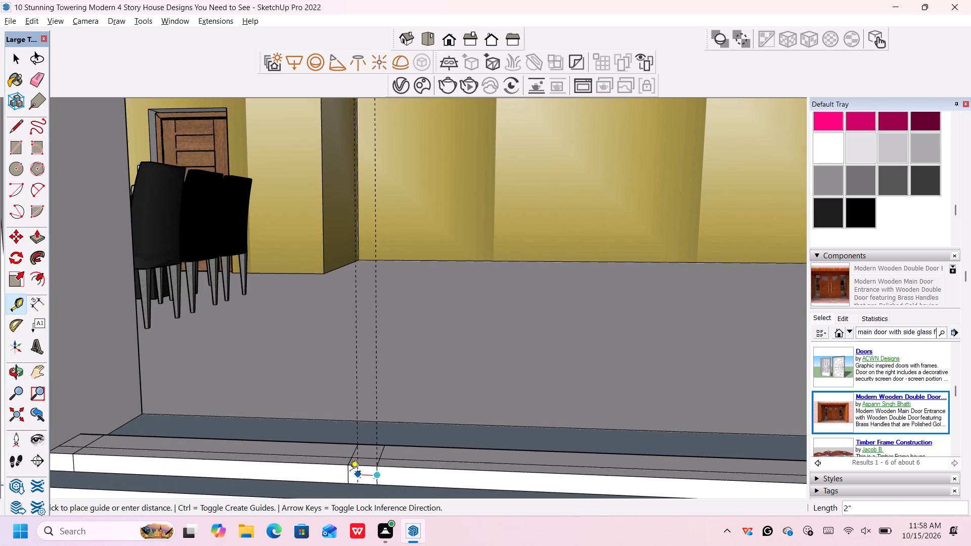
{"action": "scroll", "coordinate": [352, 474], "scroll_direction": "up", "scroll_amount": 2}
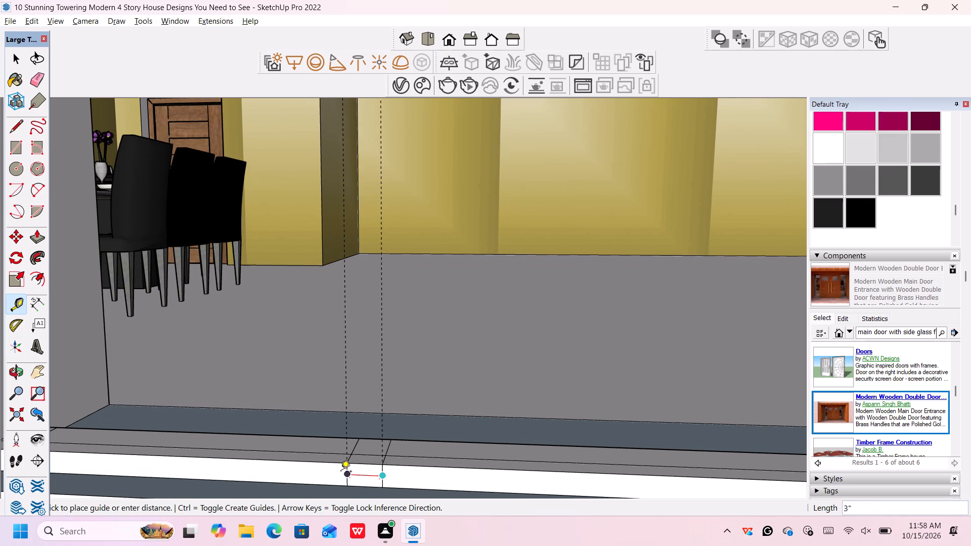
{"action": "left_click", "coordinate": [341, 472]}
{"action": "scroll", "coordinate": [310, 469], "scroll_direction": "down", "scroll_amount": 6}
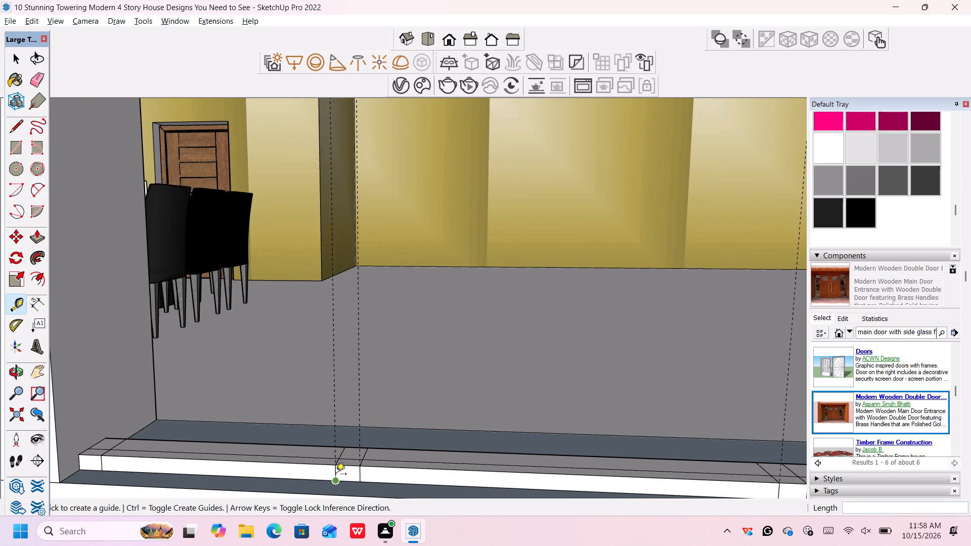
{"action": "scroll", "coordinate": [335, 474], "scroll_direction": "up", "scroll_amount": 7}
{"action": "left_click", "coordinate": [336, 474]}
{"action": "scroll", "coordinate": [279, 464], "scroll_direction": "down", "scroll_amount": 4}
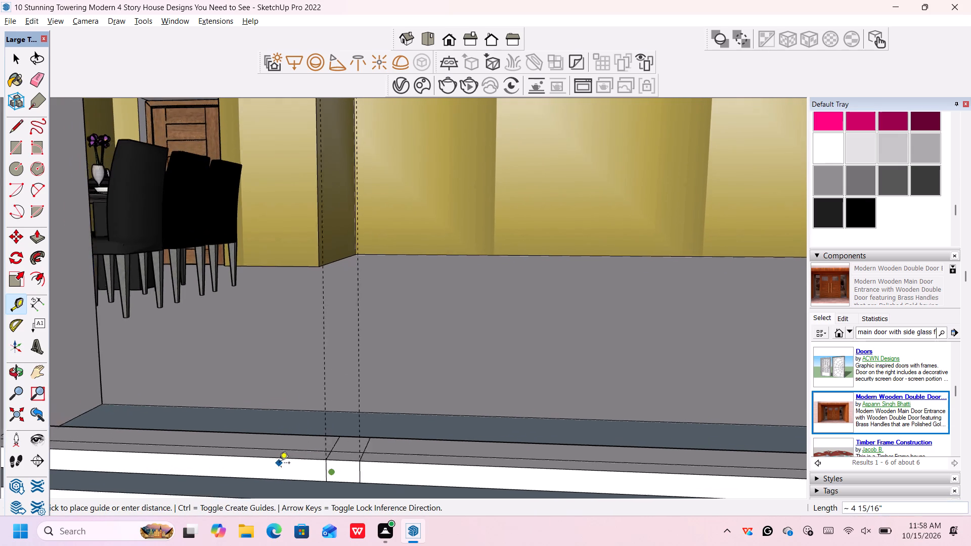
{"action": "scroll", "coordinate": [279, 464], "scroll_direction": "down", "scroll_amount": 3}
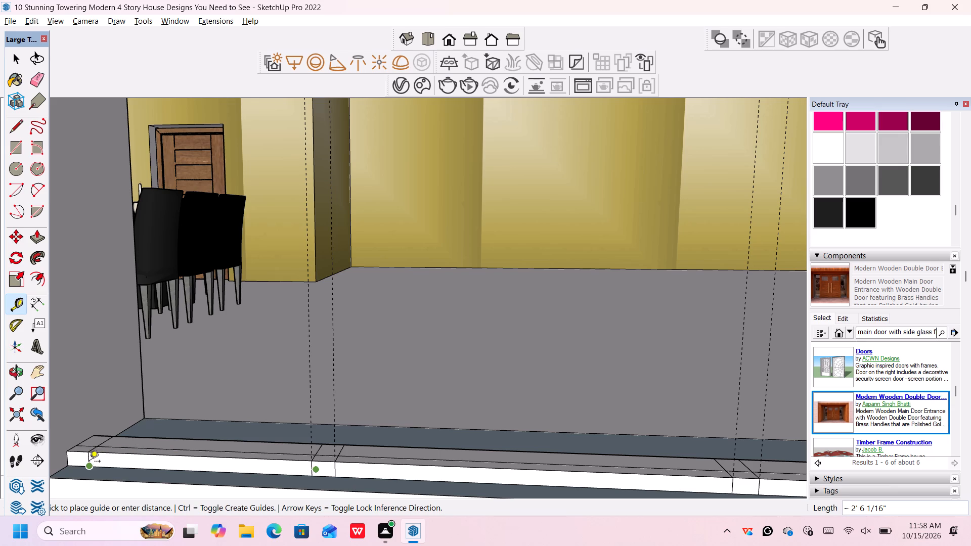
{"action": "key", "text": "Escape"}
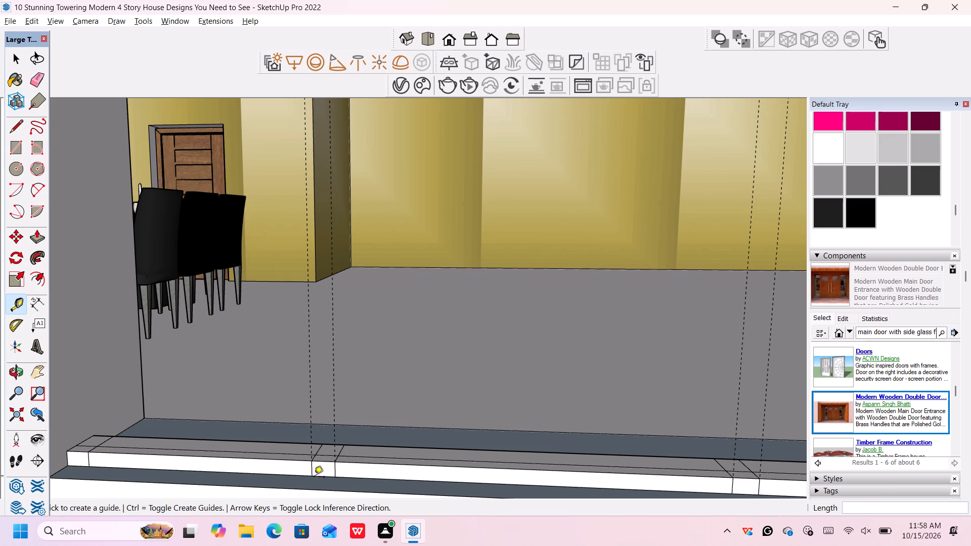
Place a vertical guide 2' 6" from the left mullion's outer edge, at the left jamb block's inner edge.
{"action": "scroll", "coordinate": [310, 470], "scroll_direction": "up", "scroll_amount": 5}
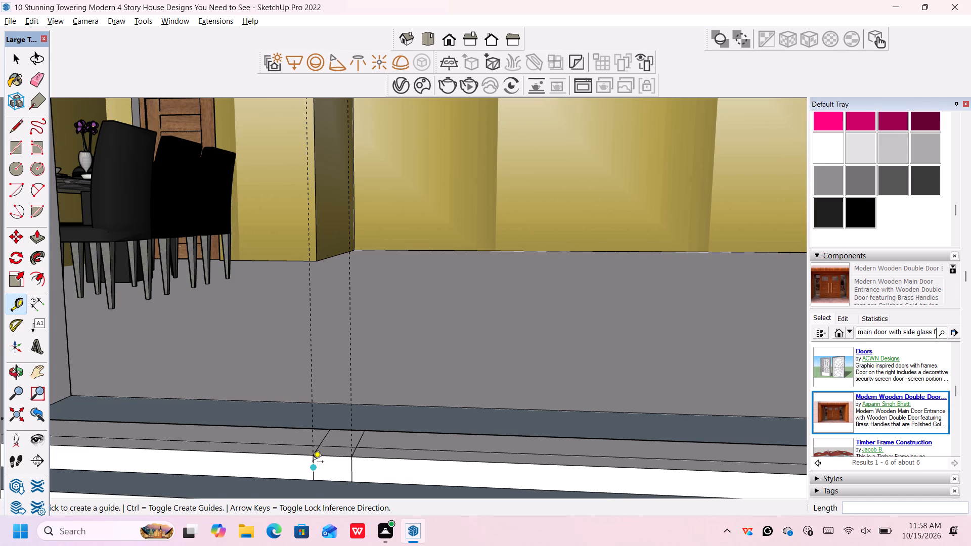
{"action": "left_click", "coordinate": [313, 463]}
{"action": "scroll", "coordinate": [241, 458], "scroll_direction": "down", "scroll_amount": 11}
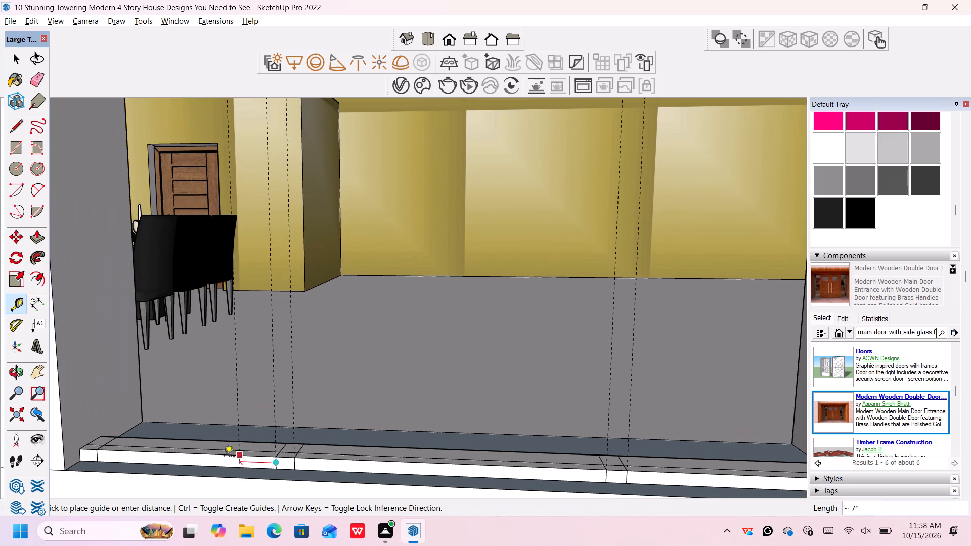
{"action": "scroll", "coordinate": [91, 459], "scroll_direction": "up", "scroll_amount": 3}
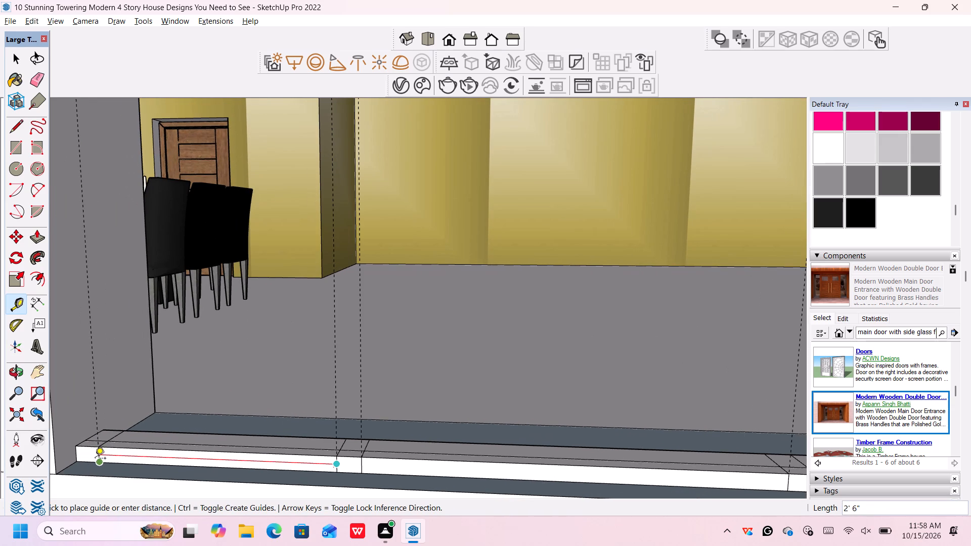
{"action": "left_click", "coordinate": [95, 459]}
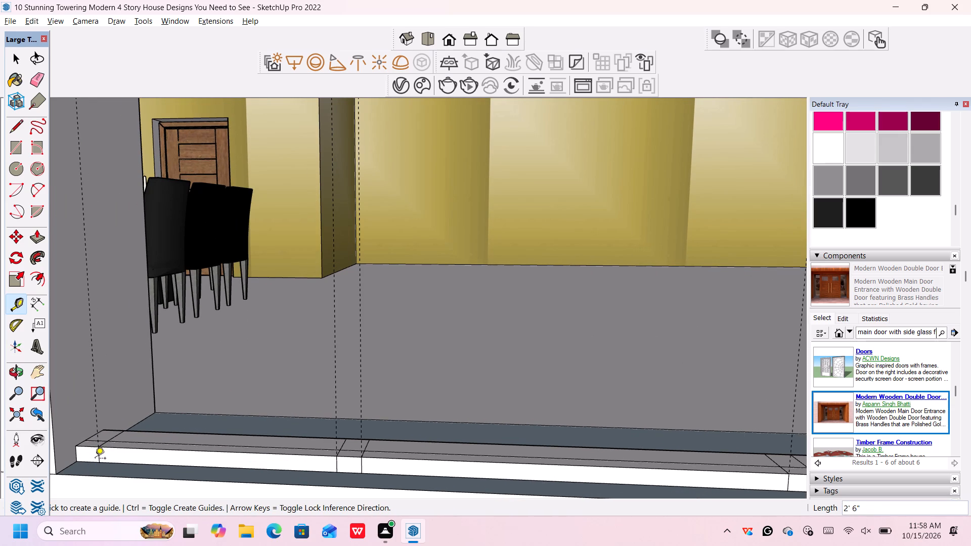
Examine the vertical guides across the middle opening and the right end of the raised threshold.
{"action": "scroll", "coordinate": [166, 436], "scroll_direction": "down", "scroll_amount": 6}
{"action": "scroll", "coordinate": [215, 431], "scroll_direction": "down", "scroll_amount": 3}
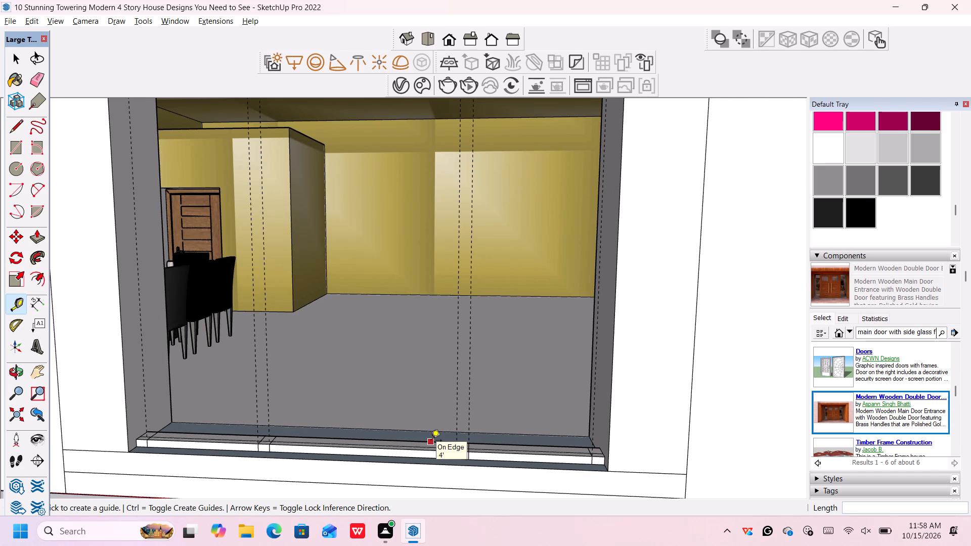
{"action": "scroll", "coordinate": [431, 441], "scroll_direction": "up", "scroll_amount": 4}
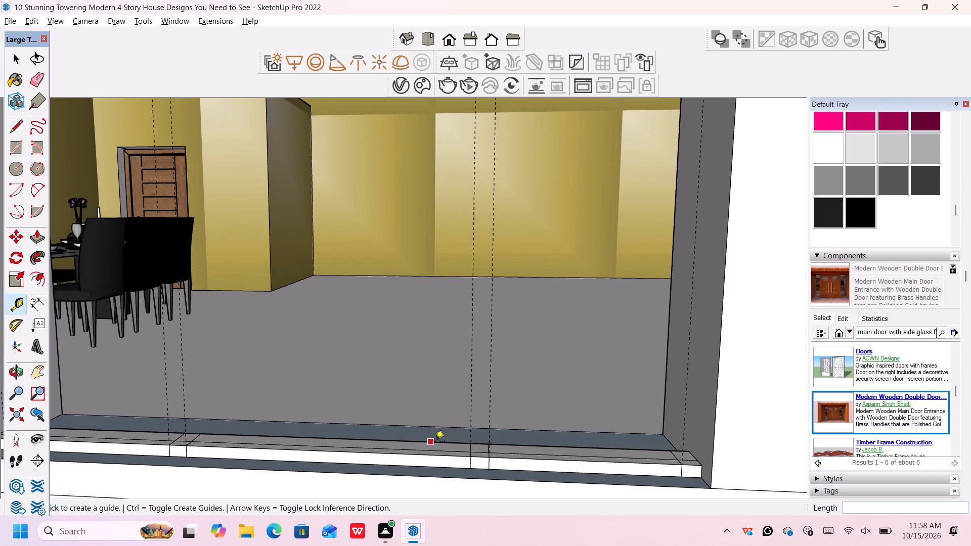
{"action": "scroll", "coordinate": [697, 467], "scroll_direction": "up", "scroll_amount": 8}
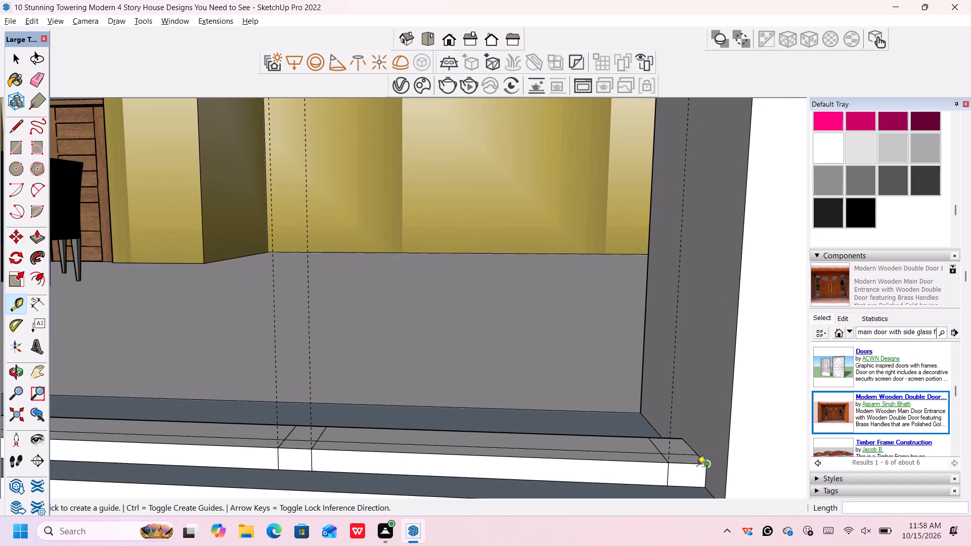
{"action": "scroll", "coordinate": [697, 467], "scroll_direction": "up", "scroll_amount": 9}
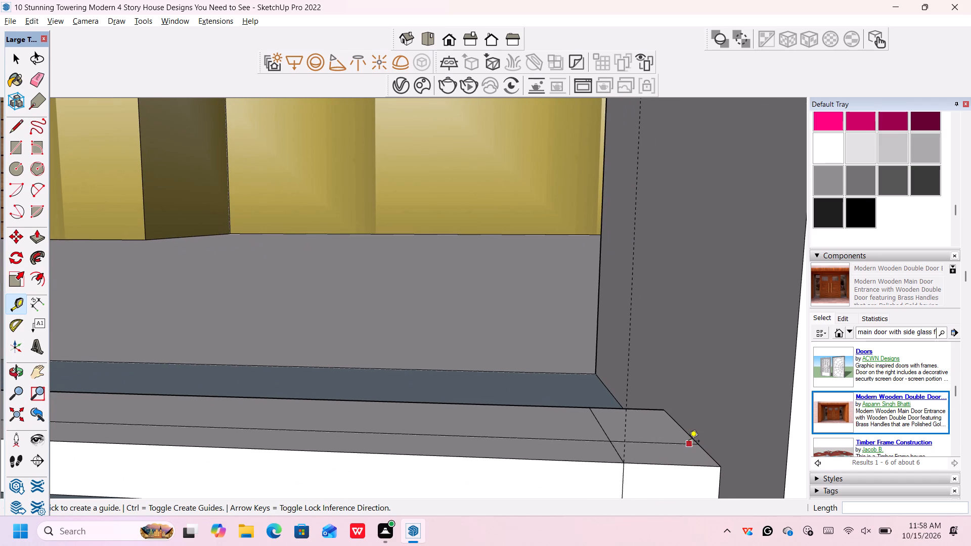
{"action": "scroll", "coordinate": [683, 427], "scroll_direction": "down", "scroll_amount": 5}
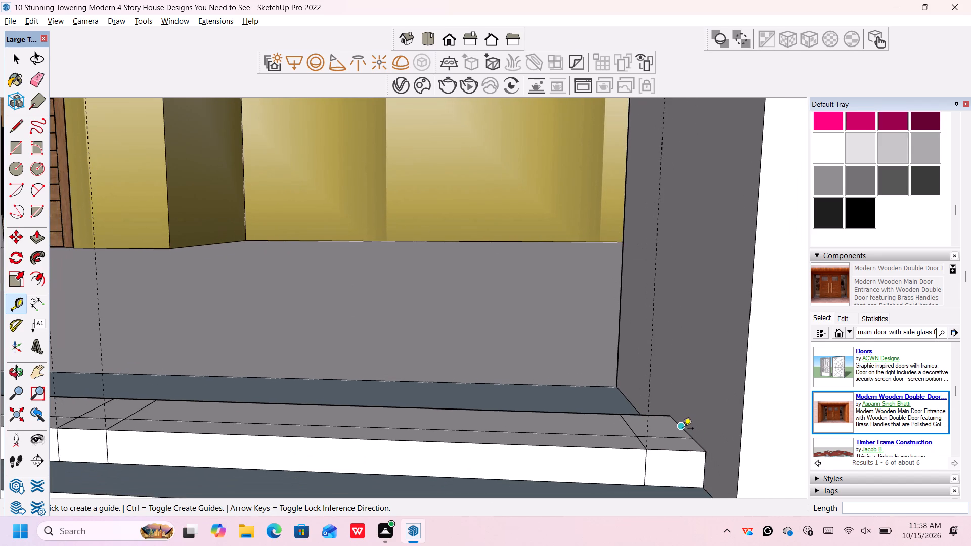
{"action": "scroll", "coordinate": [683, 429], "scroll_direction": "up", "scroll_amount": 4}
{"action": "scroll", "coordinate": [685, 442], "scroll_direction": "down", "scroll_amount": 6}
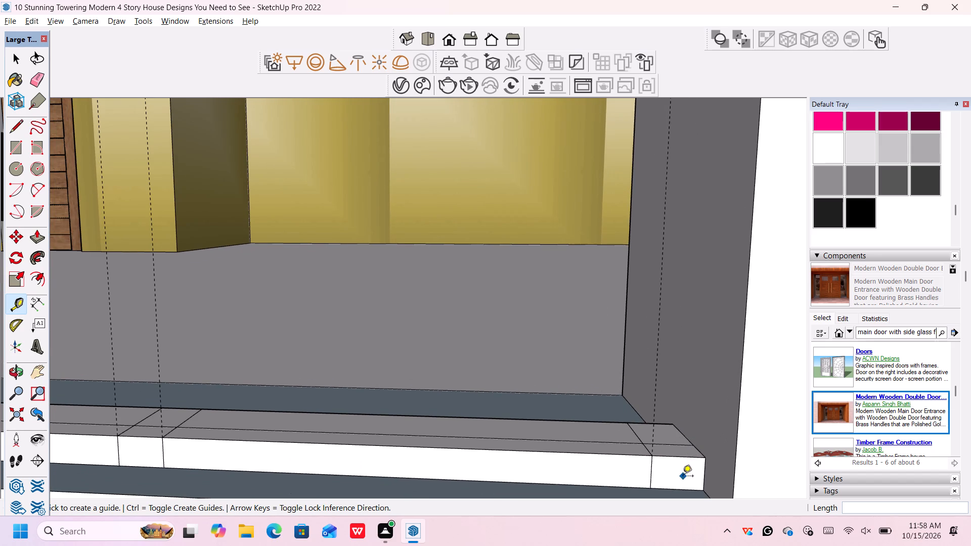
{"action": "middle_click_drag", "start_coordinate": [683, 476], "coordinate": [682, 448]}
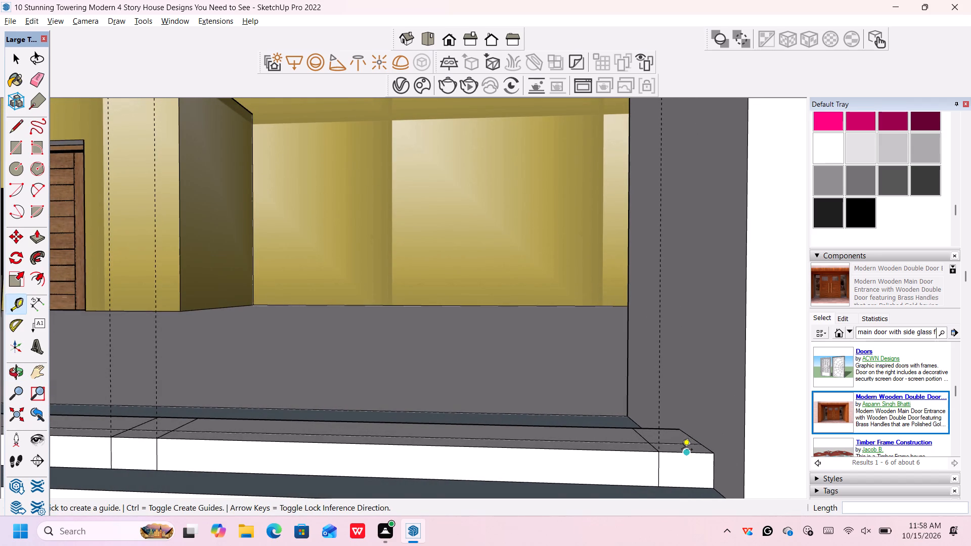
{"action": "scroll", "coordinate": [682, 450], "scroll_direction": "down", "scroll_amount": 16}
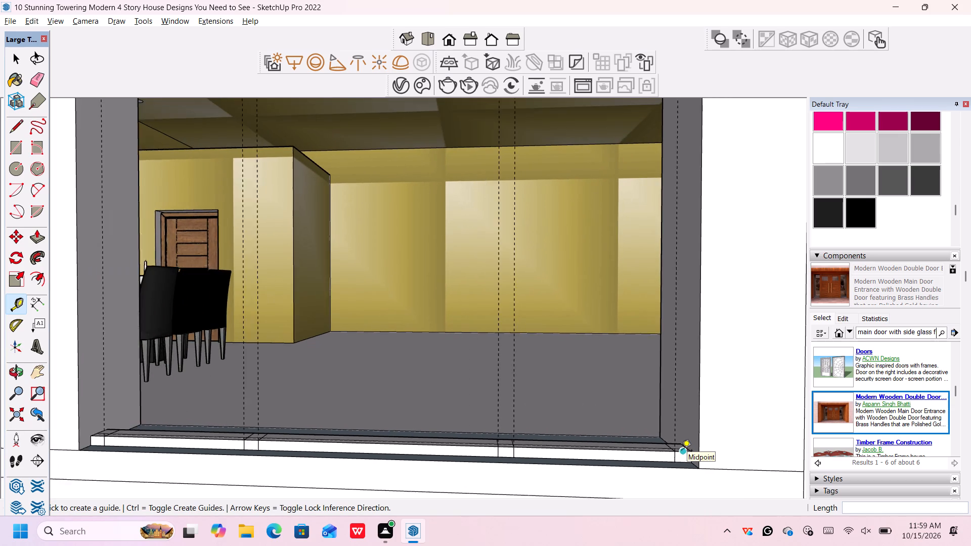
Examine the threshold and vertical guides across the middle opening and the adjoining front wall openings from outside.
{"action": "middle_click_drag", "start_coordinate": [547, 435], "coordinate": [561, 484]}
{"action": "scroll", "coordinate": [561, 478], "scroll_direction": "down", "scroll_amount": 2}
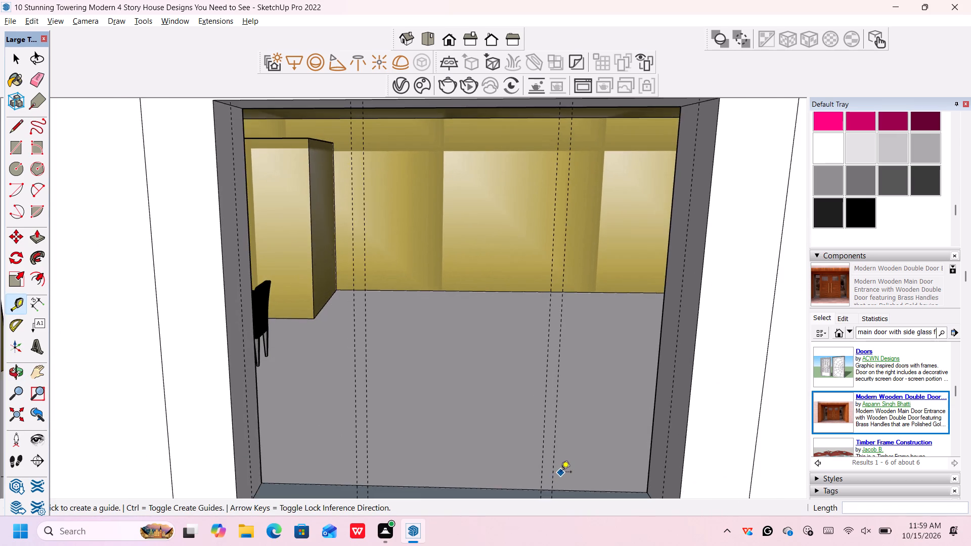
{"action": "scroll", "coordinate": [561, 473], "scroll_direction": "down", "scroll_amount": 5}
{"action": "middle_click_drag", "start_coordinate": [560, 480], "coordinate": [553, 461]}
{"action": "scroll", "coordinate": [492, 477], "scroll_direction": "up", "scroll_amount": 2}
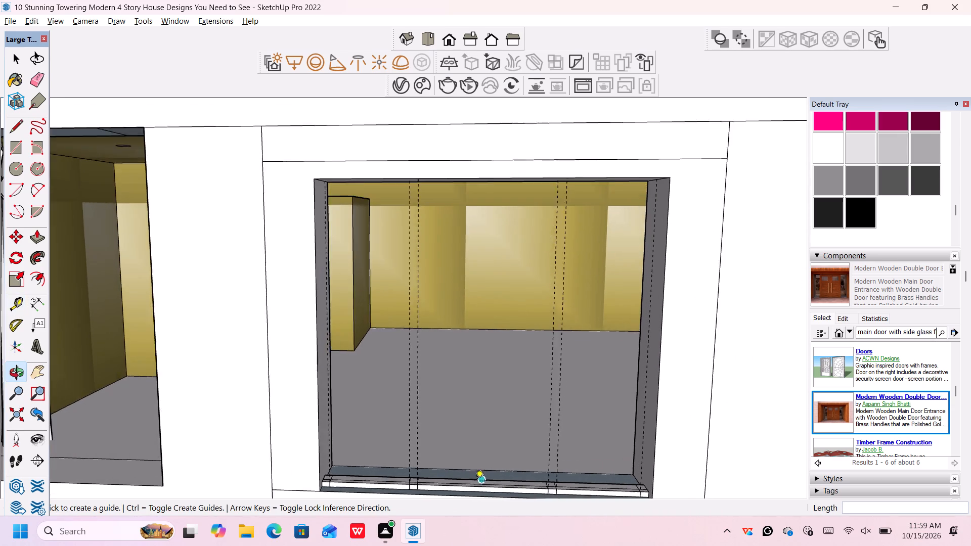
{"action": "scroll", "coordinate": [475, 482], "scroll_direction": "up", "scroll_amount": 3}
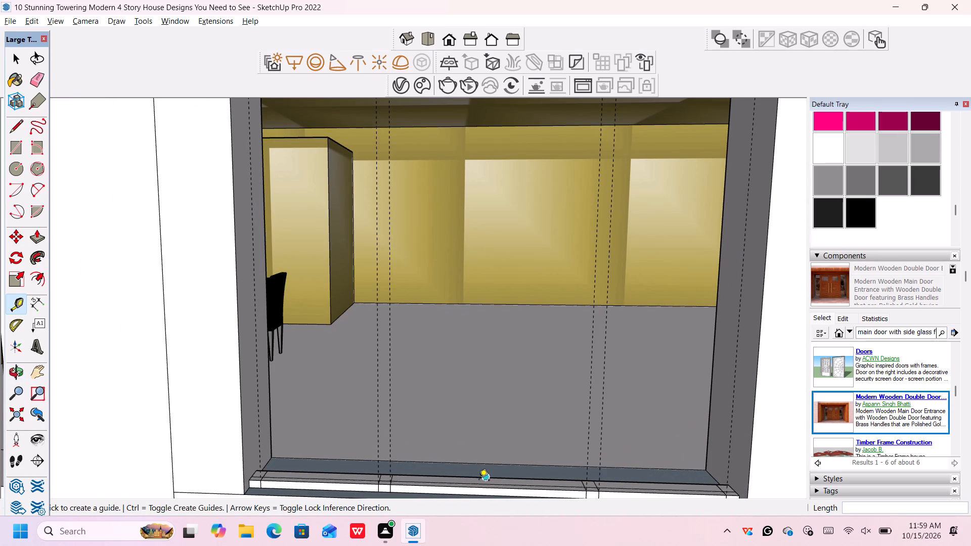
{"action": "middle_click_drag", "start_coordinate": [479, 481], "coordinate": [455, 475], "text": "shift"}
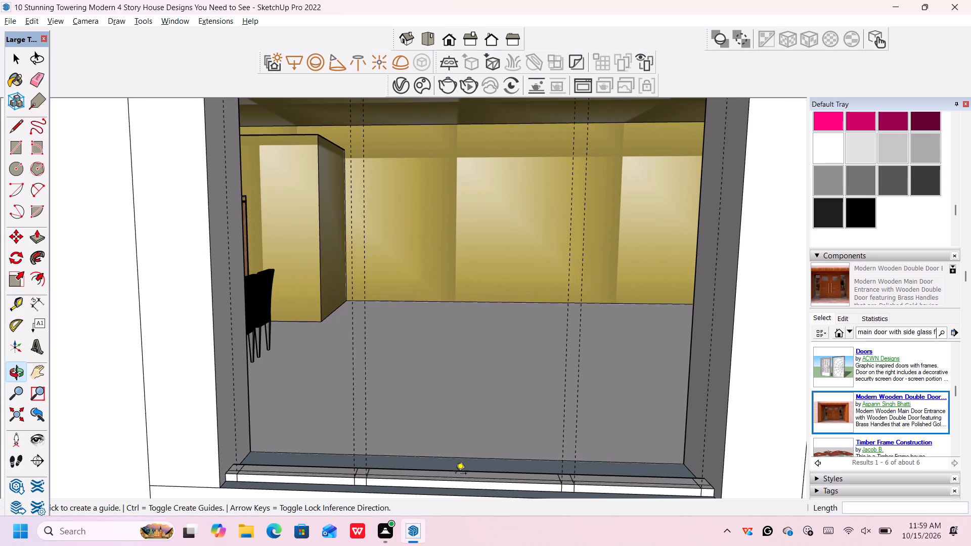
{"action": "scroll", "coordinate": [458, 474], "scroll_direction": "up", "scroll_amount": 4}
{"action": "middle_click_drag", "start_coordinate": [462, 476], "coordinate": [462, 477]}
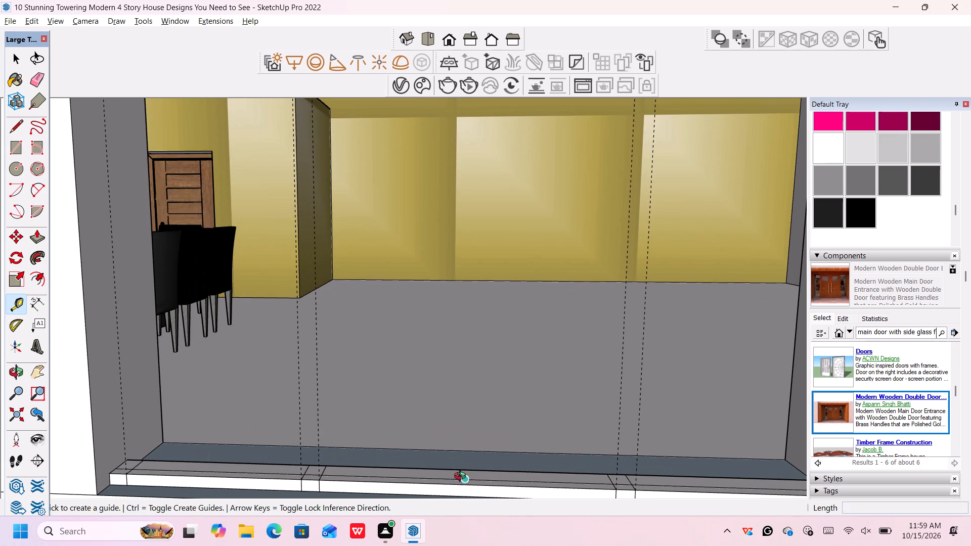
{"action": "middle_click_drag", "start_coordinate": [462, 477], "coordinate": [465, 481]}
{"action": "scroll", "coordinate": [465, 479], "scroll_direction": "down", "scroll_amount": 4}
{"action": "scroll", "coordinate": [466, 479], "scroll_direction": "up", "scroll_amount": 2}
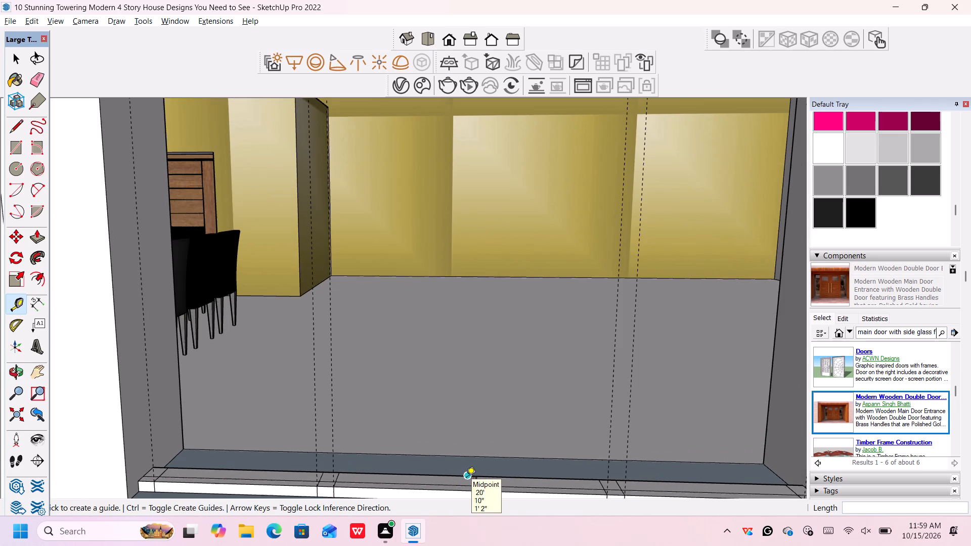
{"action": "scroll", "coordinate": [466, 479], "scroll_direction": "up", "scroll_amount": 1}
{"action": "middle_click_drag", "start_coordinate": [466, 479], "coordinate": [447, 472]}
{"action": "scroll", "coordinate": [453, 472], "scroll_direction": "up", "scroll_amount": 4}
{"action": "scroll", "coordinate": [543, 440], "scroll_direction": "down", "scroll_amount": 2}
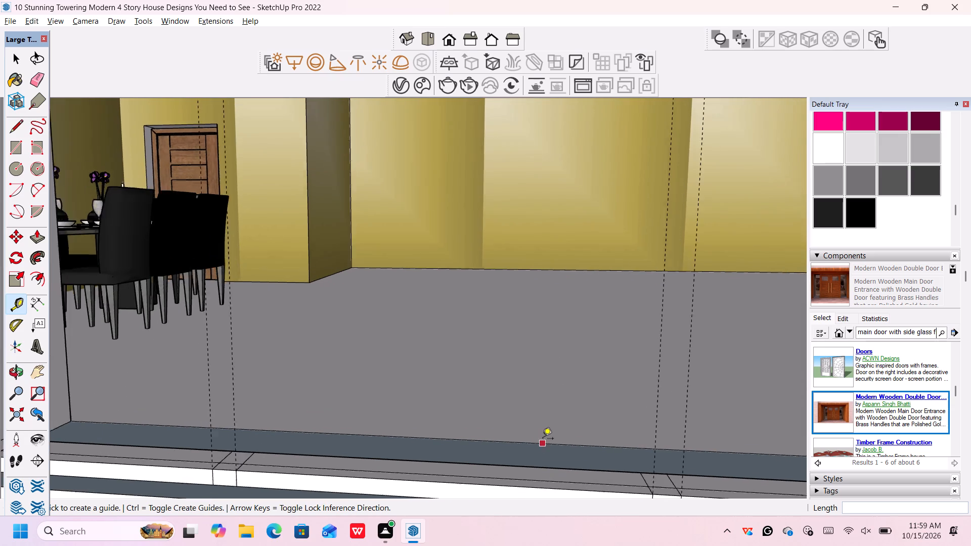
{"action": "scroll", "coordinate": [543, 439], "scroll_direction": "down", "scroll_amount": 4}
{"action": "middle_click_drag", "start_coordinate": [558, 432], "coordinate": [443, 447]}
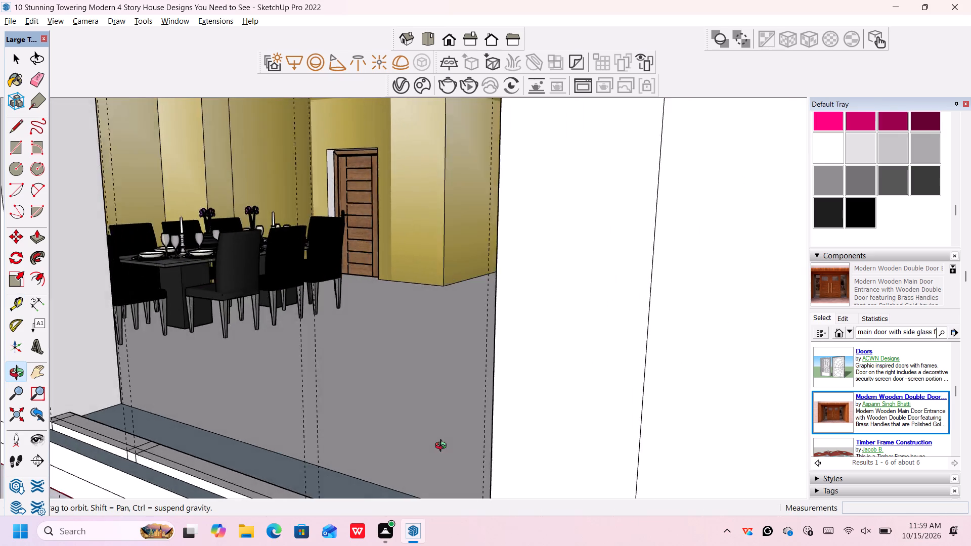
{"action": "middle_click_drag", "start_coordinate": [443, 447], "coordinate": [417, 448]}
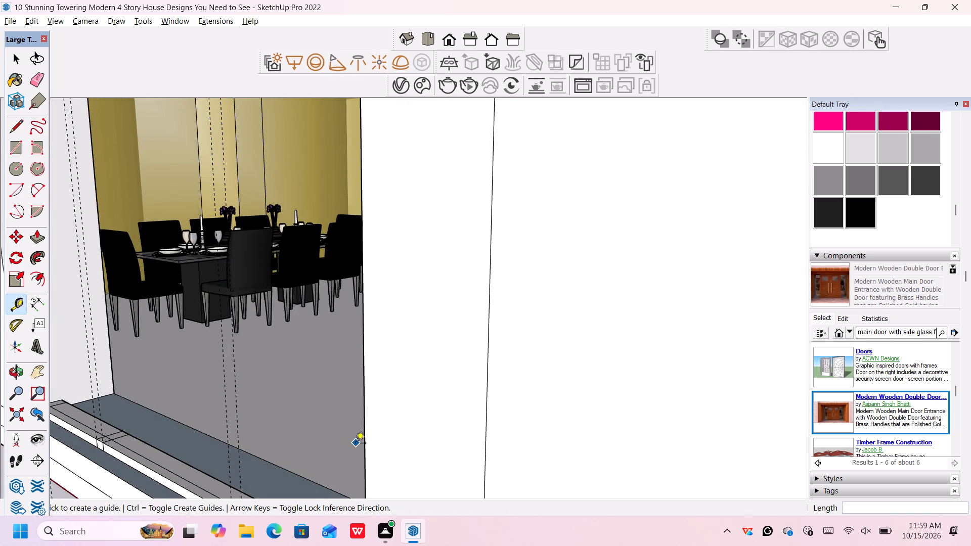
{"action": "scroll", "coordinate": [353, 445], "scroll_direction": "up", "scroll_amount": 2}
{"action": "scroll", "coordinate": [265, 453], "scroll_direction": "down", "scroll_amount": 3}
{"action": "scroll", "coordinate": [404, 434], "scroll_direction": "down", "scroll_amount": 5}
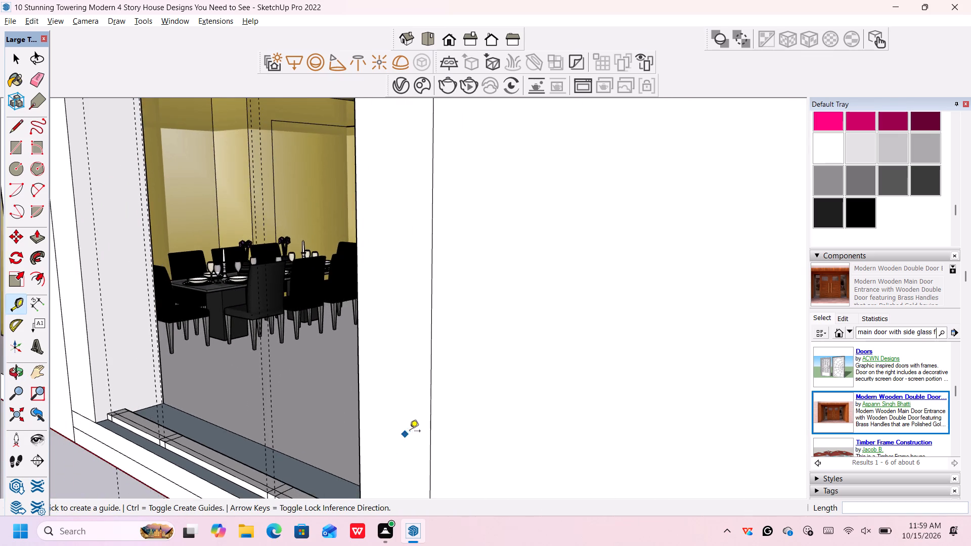
{"action": "scroll", "coordinate": [410, 432], "scroll_direction": "down", "scroll_amount": 11}
{"action": "scroll", "coordinate": [688, 405], "scroll_direction": "up", "scroll_amount": 4}
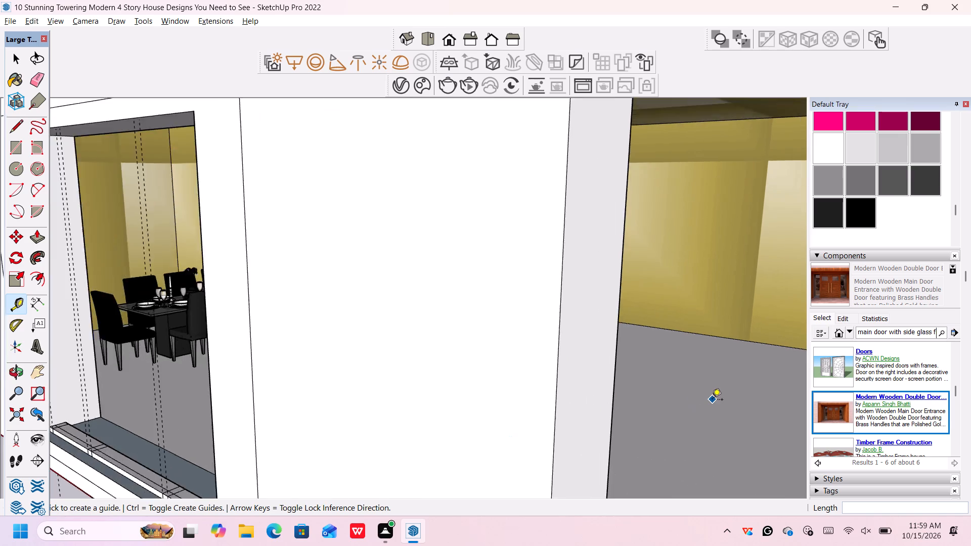
{"action": "scroll", "coordinate": [712, 400], "scroll_direction": "up", "scroll_amount": 2}
{"action": "middle_click_drag", "start_coordinate": [720, 396], "coordinate": [659, 411]}
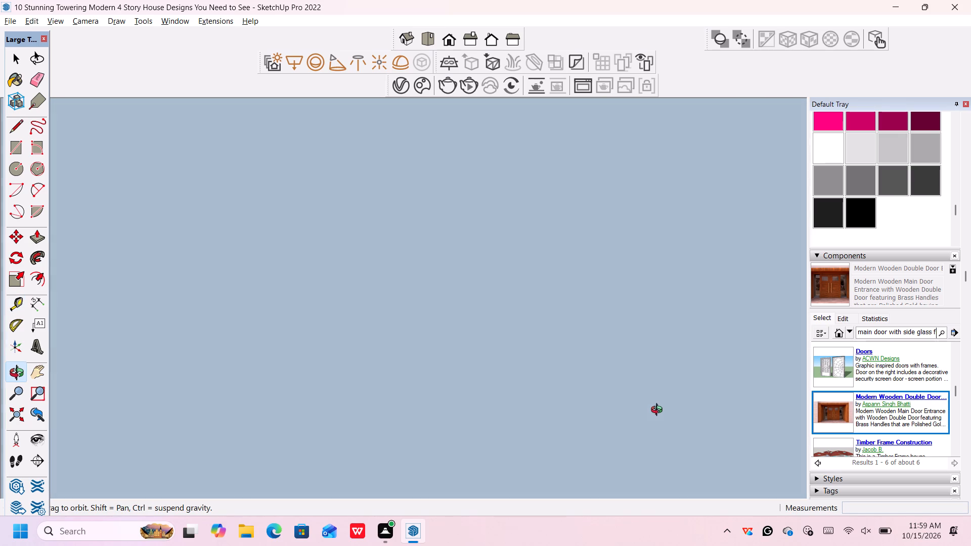
{"action": "middle_click_drag", "start_coordinate": [659, 411], "coordinate": [672, 416]}
{"action": "scroll", "coordinate": [674, 418], "scroll_direction": "down", "scroll_amount": 13}
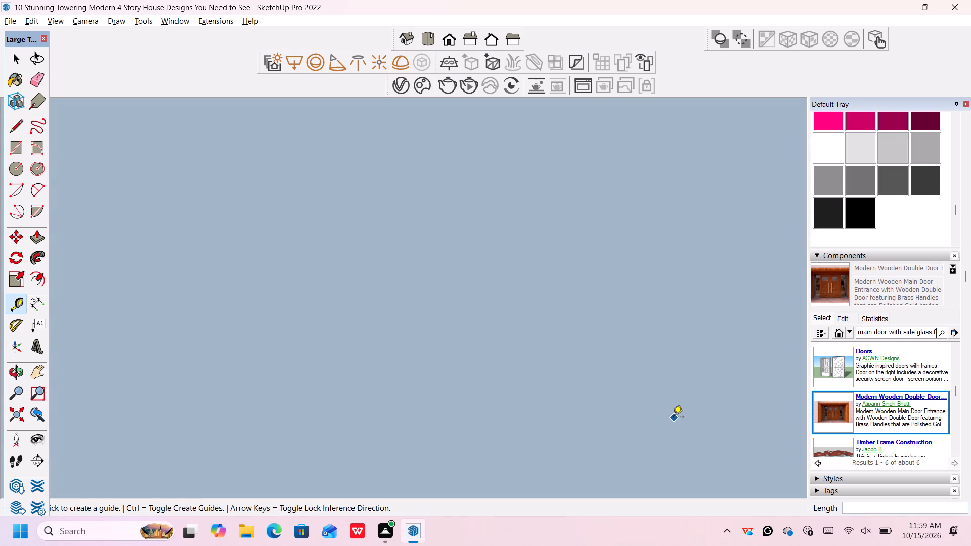
{"action": "scroll", "coordinate": [673, 418], "scroll_direction": "down", "scroll_amount": 20}
{"action": "scroll", "coordinate": [673, 418], "scroll_direction": "down", "scroll_amount": 4}
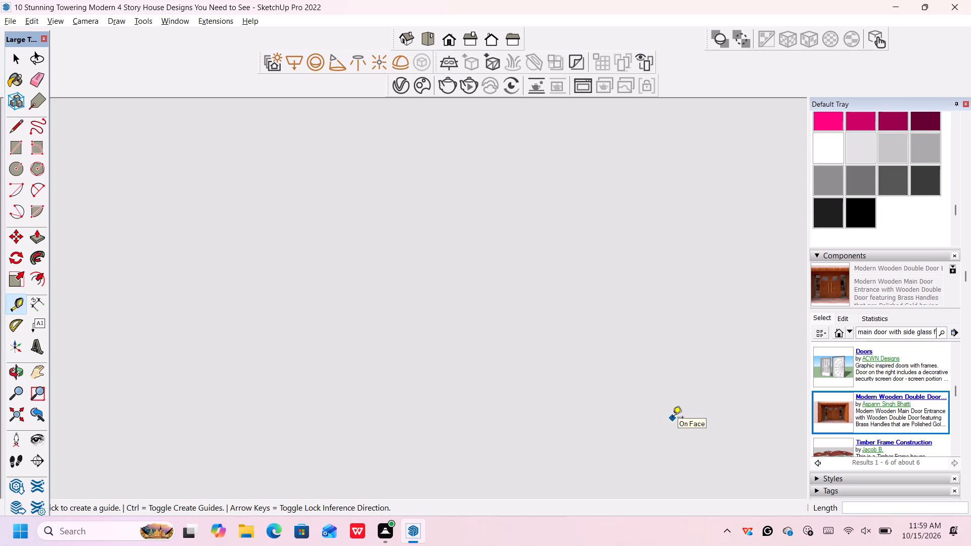
{"action": "scroll", "coordinate": [673, 418], "scroll_direction": "down", "scroll_amount": 12}
{"action": "scroll", "coordinate": [673, 418], "scroll_direction": "down", "scroll_amount": 9}
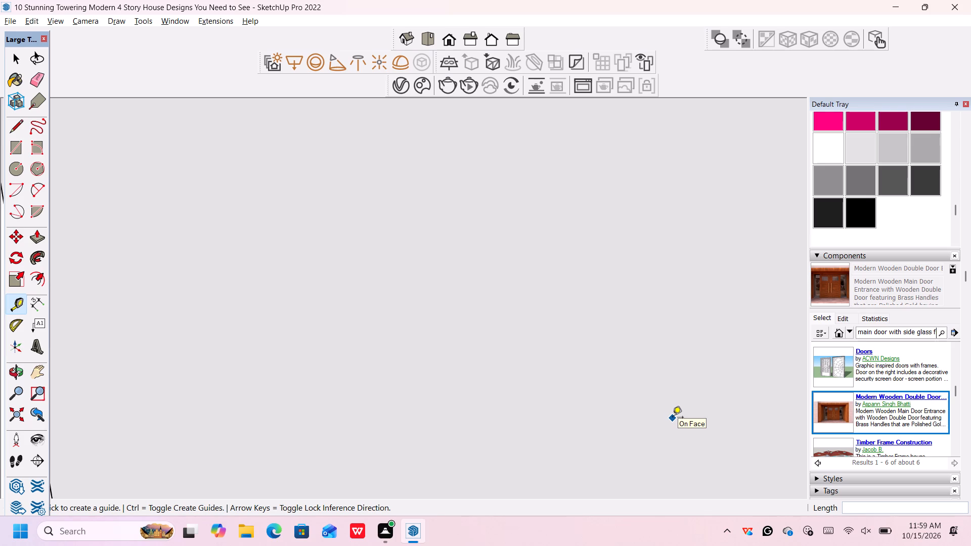
{"action": "scroll", "coordinate": [673, 418], "scroll_direction": "down", "scroll_amount": 20}
{"action": "scroll", "coordinate": [673, 418], "scroll_direction": "down", "scroll_amount": 11}
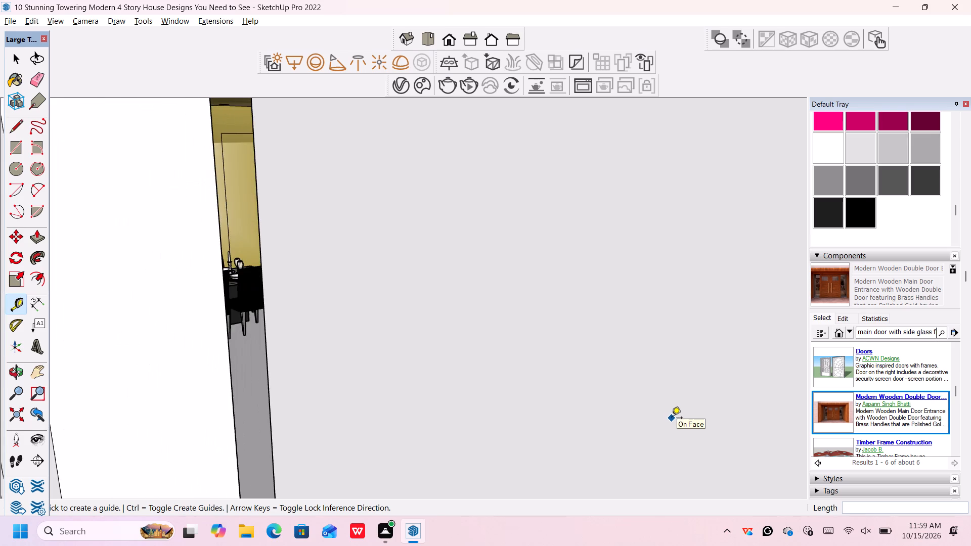
{"action": "scroll", "coordinate": [672, 419], "scroll_direction": "down", "scroll_amount": 20}
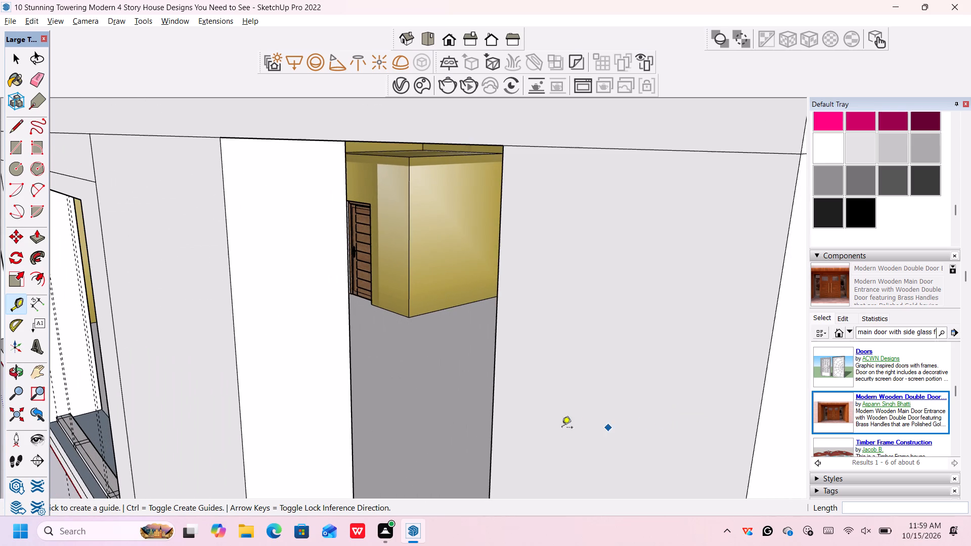
Place a vertical guide on the threshold's room-side face, at the inner edge of the jamb block nearest the dining table.
{"action": "scroll", "coordinate": [456, 396], "scroll_direction": "up", "scroll_amount": 6}
{"action": "scroll", "coordinate": [444, 394], "scroll_direction": "down", "scroll_amount": 2}
{"action": "scroll", "coordinate": [444, 394], "scroll_direction": "up", "scroll_amount": 2}
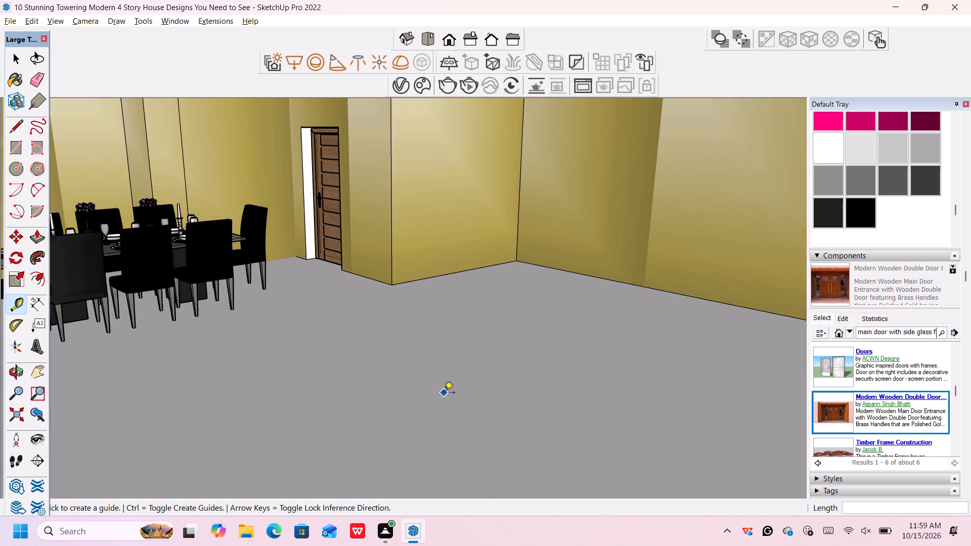
{"action": "scroll", "coordinate": [444, 393], "scroll_direction": "up", "scroll_amount": 1}
{"action": "middle_click_drag", "start_coordinate": [444, 393], "coordinate": [435, 390]}
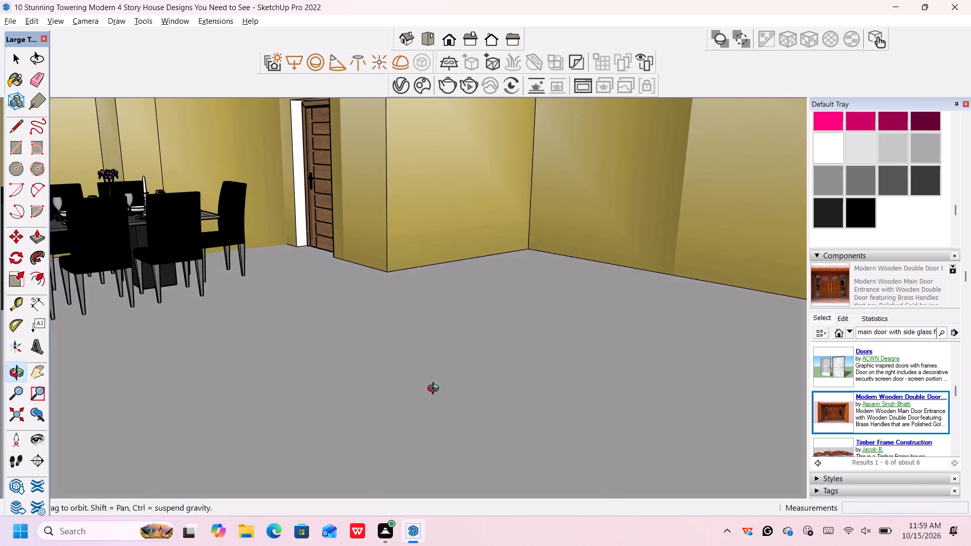
{"action": "middle_click_drag", "start_coordinate": [435, 390], "coordinate": [198, 379]}
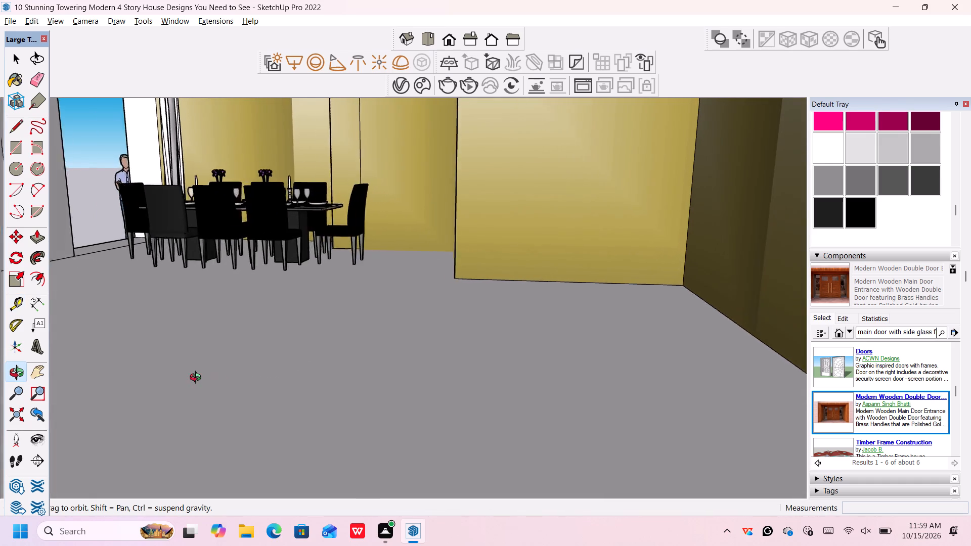
{"action": "middle_click_drag", "start_coordinate": [198, 379], "coordinate": [173, 377]}
{"action": "scroll", "coordinate": [272, 316], "scroll_direction": "down", "scroll_amount": 1}
{"action": "middle_click_drag", "start_coordinate": [273, 320], "coordinate": [317, 347], "text": "shift"}
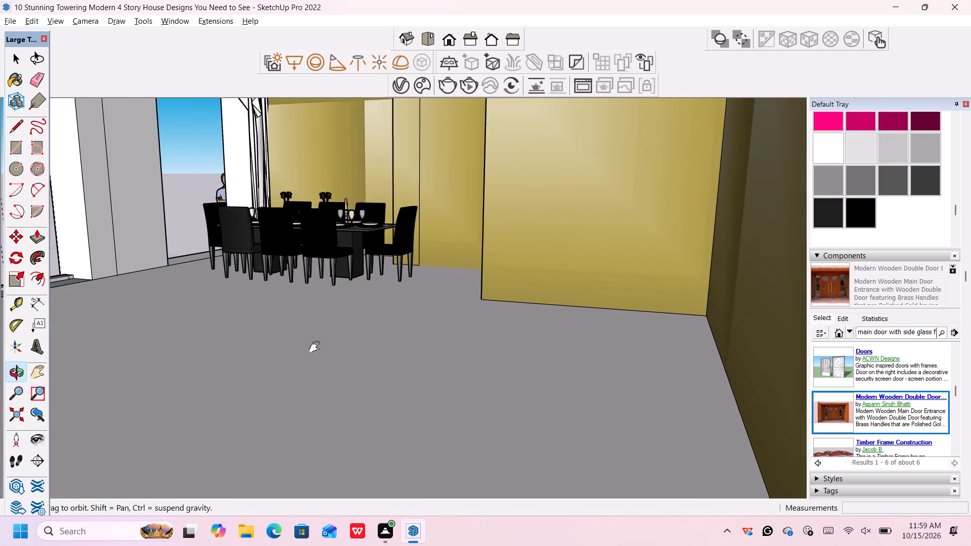
{"action": "middle_click_drag", "start_coordinate": [317, 347], "coordinate": [507, 458], "text": "shift"}
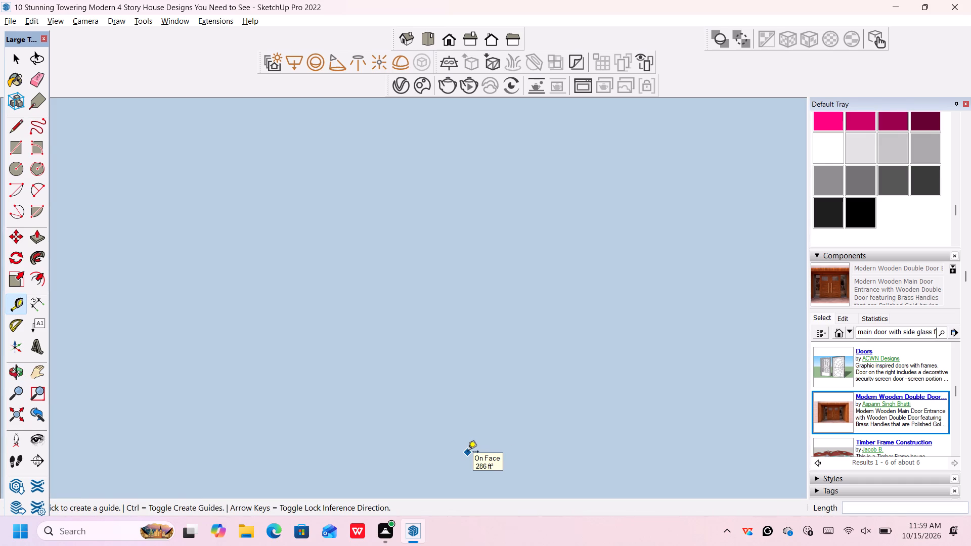
{"action": "scroll", "coordinate": [468, 452], "scroll_direction": "up", "scroll_amount": 15}
{"action": "scroll", "coordinate": [468, 453], "scroll_direction": "up", "scroll_amount": 20}
{"action": "scroll", "coordinate": [468, 453], "scroll_direction": "up", "scroll_amount": 13}
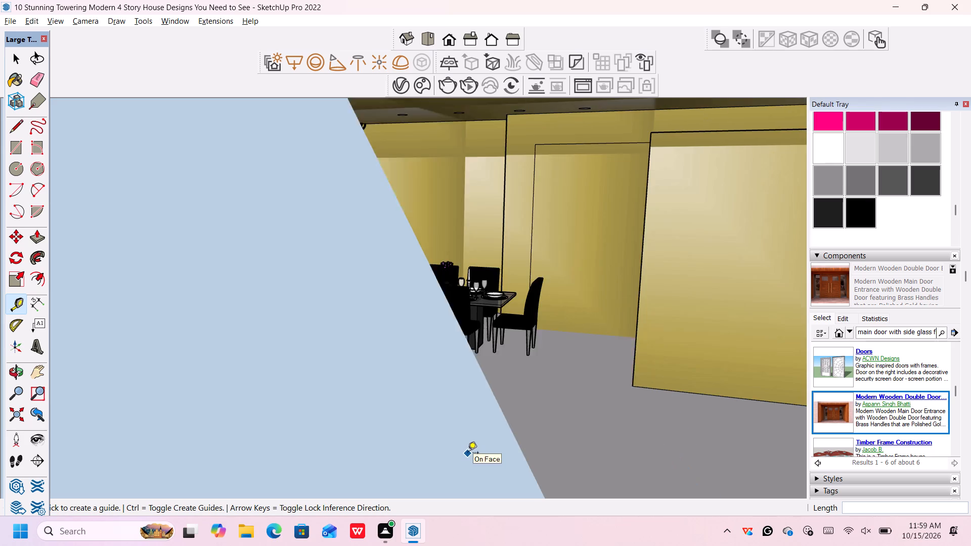
{"action": "scroll", "coordinate": [468, 453], "scroll_direction": "up", "scroll_amount": 2}
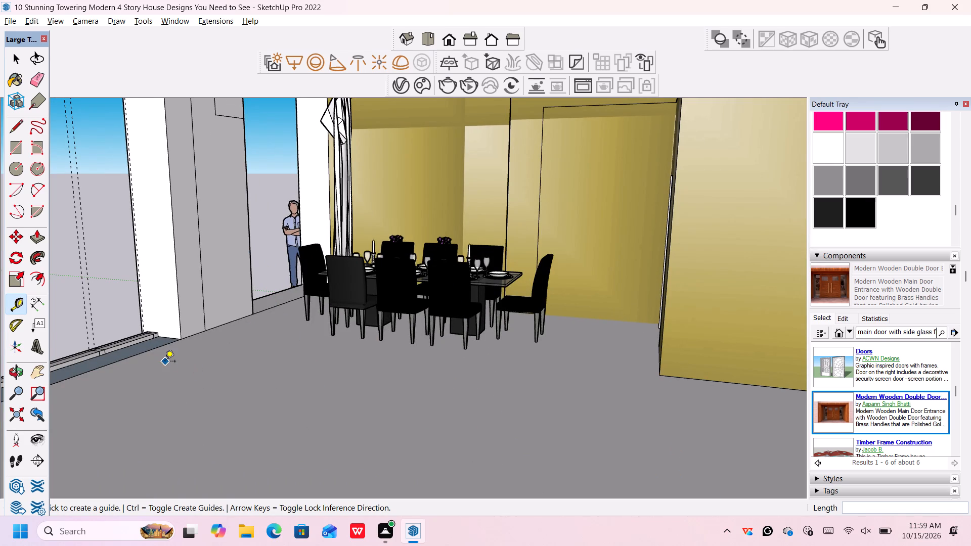
{"action": "middle_click_drag", "start_coordinate": [165, 362], "coordinate": [210, 388]}
{"action": "middle_click_drag", "start_coordinate": [211, 389], "coordinate": [217, 393], "text": "shift"}
{"action": "middle_click_drag", "start_coordinate": [219, 393], "coordinate": [240, 400], "text": "shift"}
{"action": "middle_click", "coordinate": [240, 400], "text": "shift"}
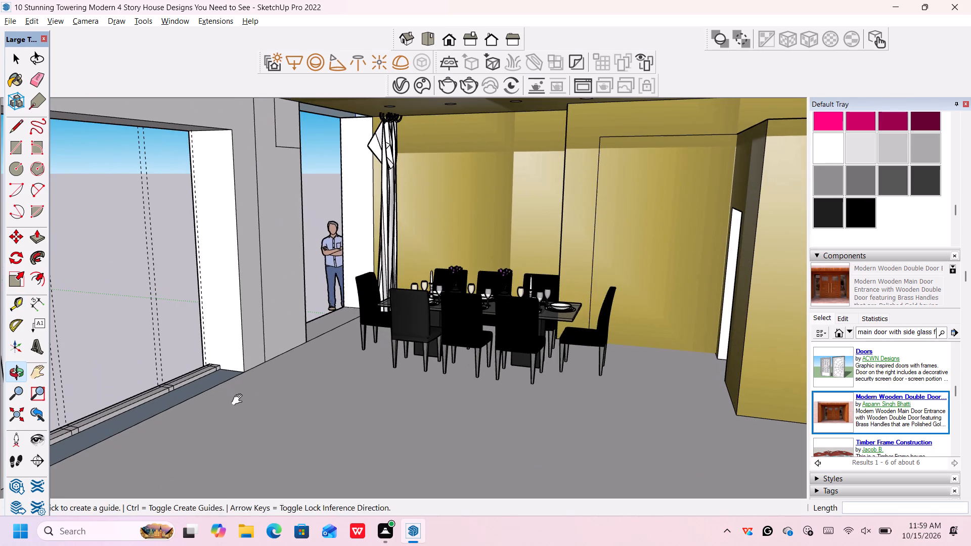
{"action": "scroll", "coordinate": [195, 386], "scroll_direction": "up", "scroll_amount": 1}
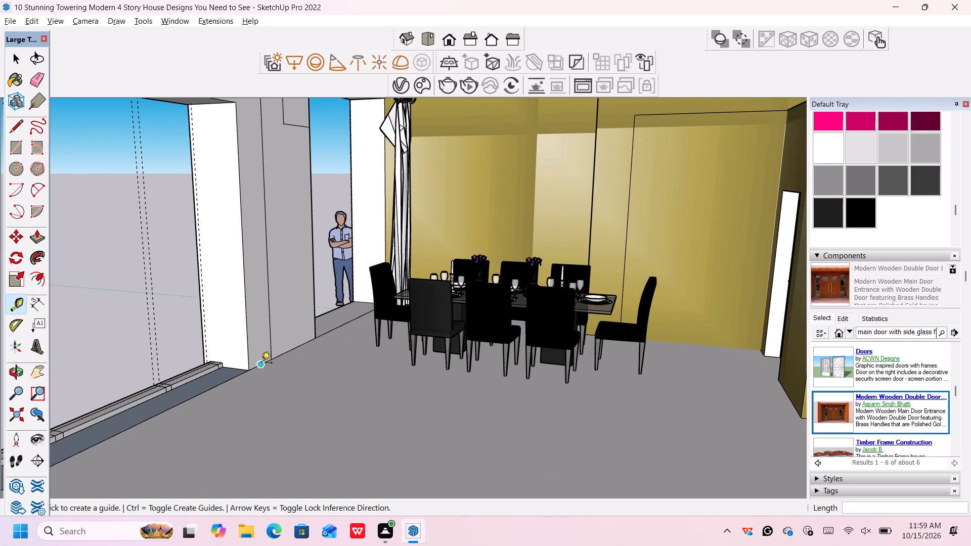
{"action": "middle_click_drag", "start_coordinate": [263, 363], "coordinate": [322, 348]}
{"action": "middle_click", "coordinate": [322, 348], "text": "shift"}
{"action": "middle_click_drag", "start_coordinate": [314, 378], "coordinate": [311, 377]}
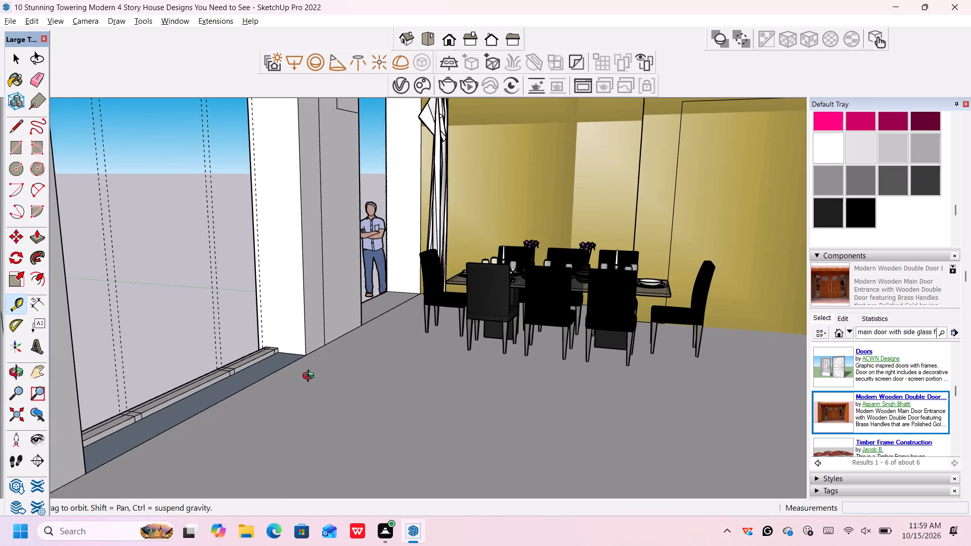
{"action": "middle_click_drag", "start_coordinate": [311, 377], "coordinate": [260, 368]}
{"action": "middle_click", "coordinate": [258, 368]}
{"action": "scroll", "coordinate": [258, 361], "scroll_direction": "up", "scroll_amount": 5}
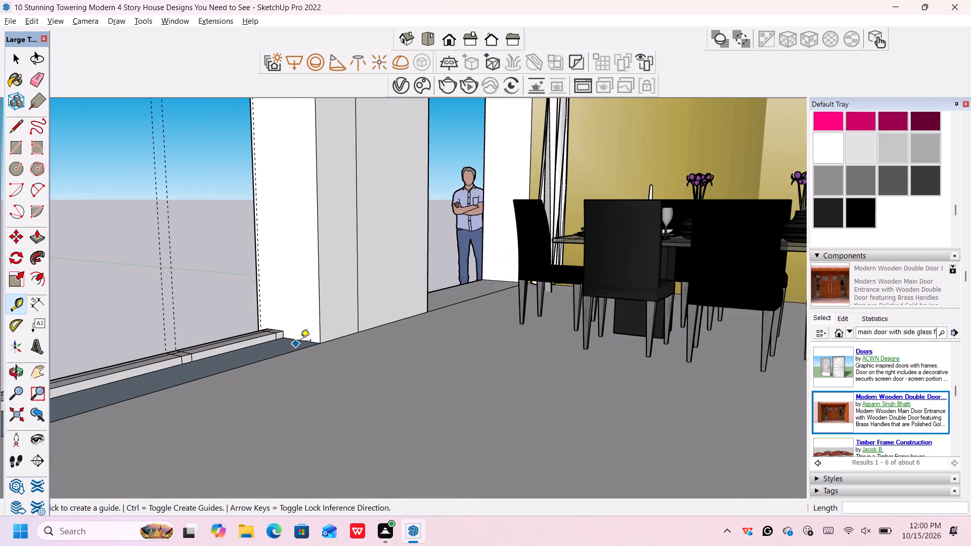
{"action": "scroll", "coordinate": [307, 336], "scroll_direction": "up", "scroll_amount": 10}
{"action": "scroll", "coordinate": [264, 346], "scroll_direction": "up", "scroll_amount": 7}
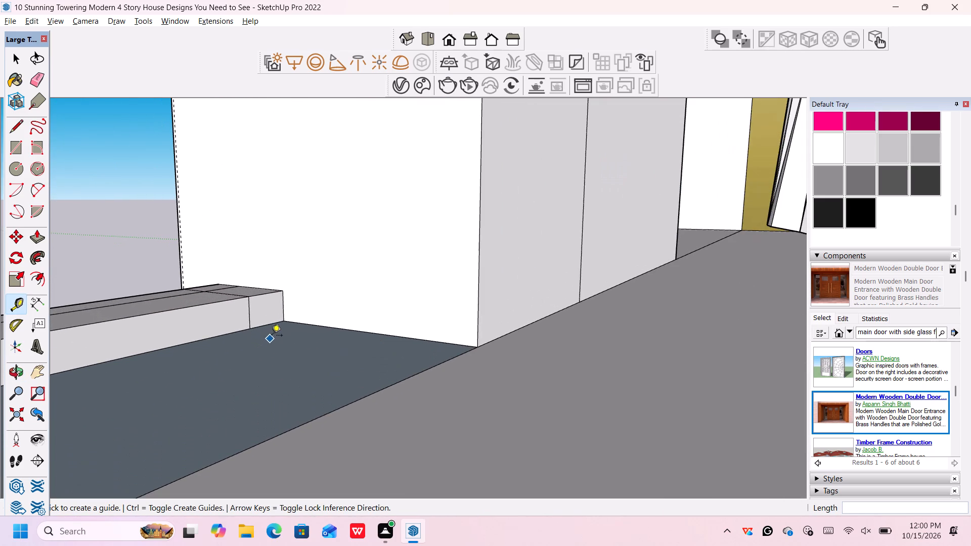
{"action": "left_click", "coordinate": [284, 308]}
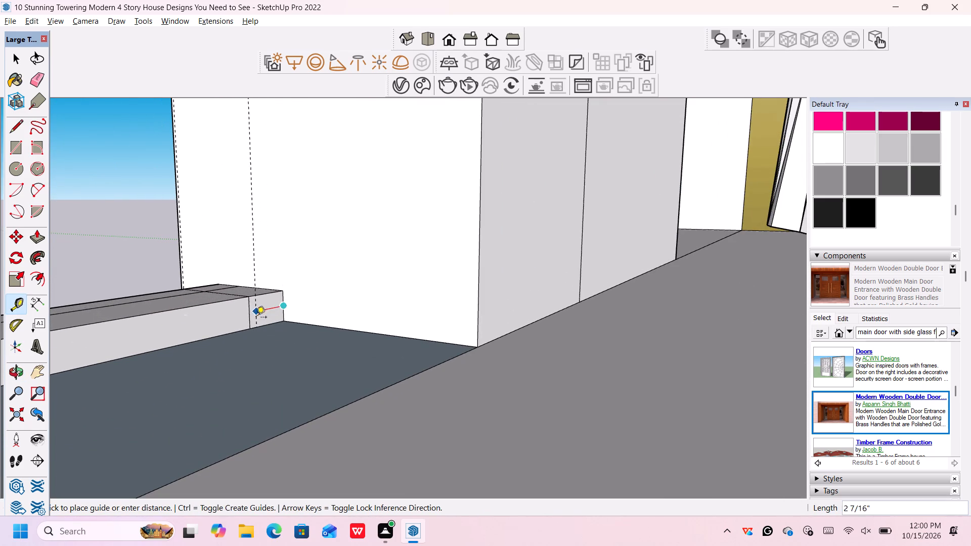
{"action": "left_click", "coordinate": [247, 326]}
Examine the threshold's room-side face and the vertical guides across the middle opening from the dining room side.
{"action": "scroll", "coordinate": [258, 325], "scroll_direction": "down", "scroll_amount": 12}
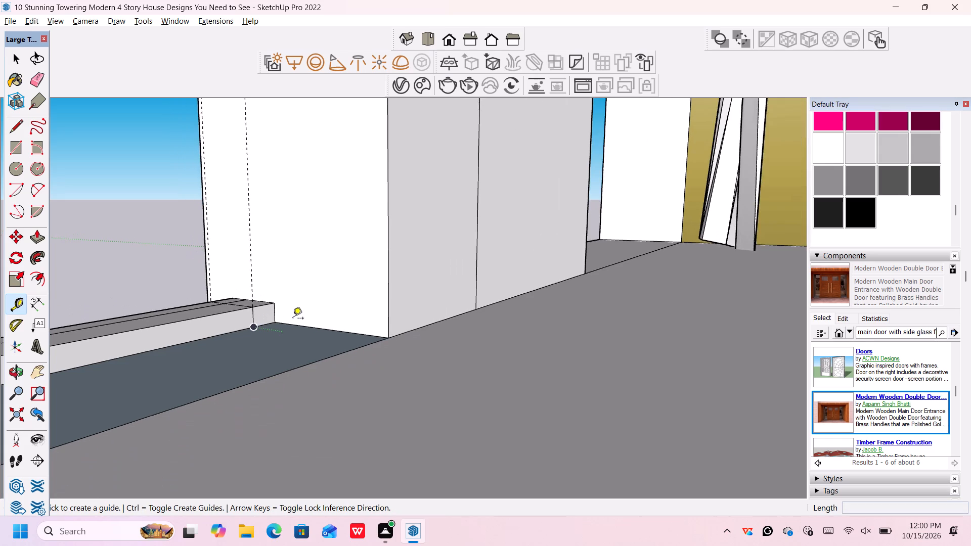
{"action": "scroll", "coordinate": [293, 319], "scroll_direction": "down", "scroll_amount": 1}
{"action": "middle_click_drag", "start_coordinate": [435, 314], "coordinate": [302, 339]}
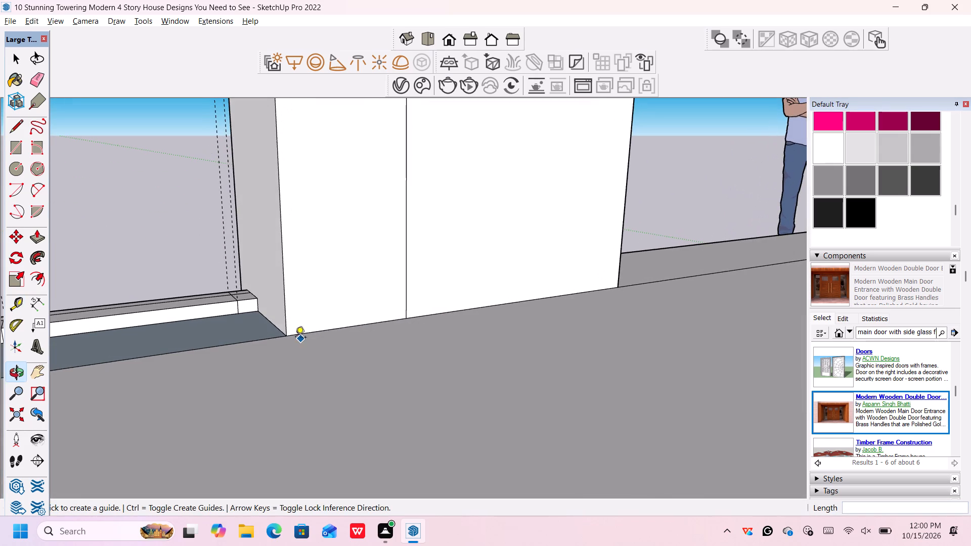
{"action": "middle_click_drag", "start_coordinate": [235, 317], "coordinate": [440, 354]}
{"action": "scroll", "coordinate": [266, 322], "scroll_direction": "down", "scroll_amount": 14, "text": "shift"}
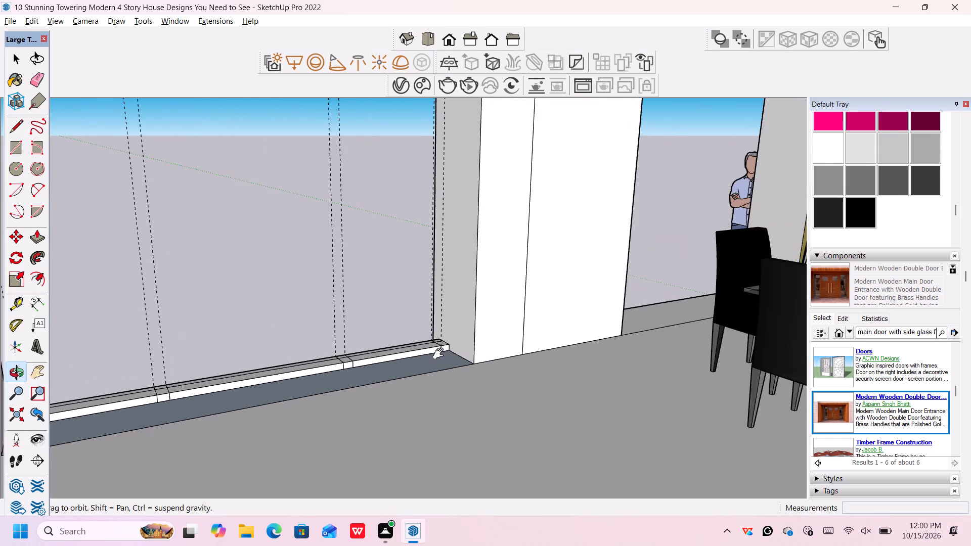
{"action": "middle_click_drag", "start_coordinate": [440, 354], "coordinate": [437, 355]}
{"action": "scroll", "coordinate": [440, 354], "scroll_direction": "down", "scroll_amount": 14, "text": "shift"}
{"action": "scroll", "coordinate": [436, 355], "scroll_direction": "up", "scroll_amount": 1, "text": "shift"}
{"action": "scroll", "coordinate": [429, 358], "scroll_direction": "up", "scroll_amount": 3}
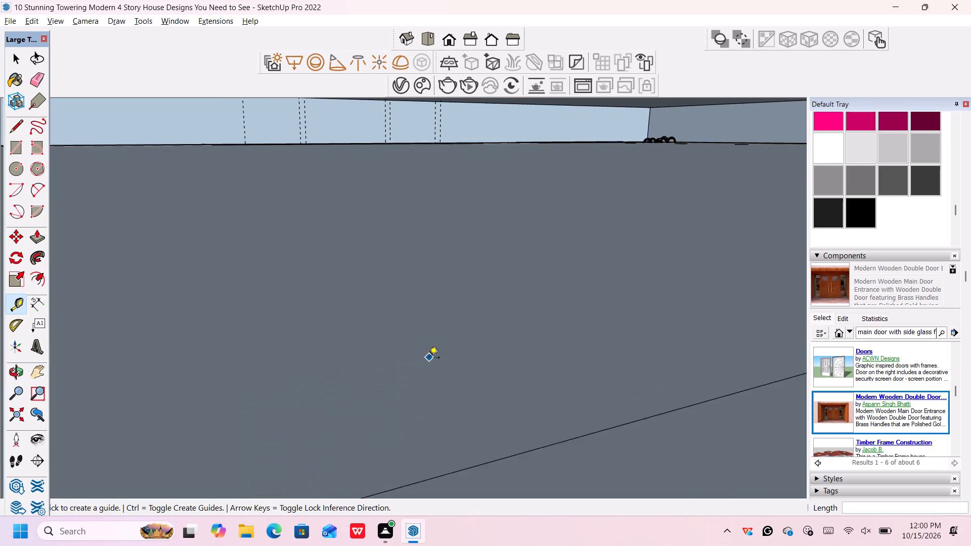
{"action": "scroll", "coordinate": [429, 358], "scroll_direction": "up", "scroll_amount": 5}
{"action": "scroll", "coordinate": [427, 358], "scroll_direction": "up", "scroll_amount": 20}
{"action": "scroll", "coordinate": [427, 358], "scroll_direction": "up", "scroll_amount": 4}
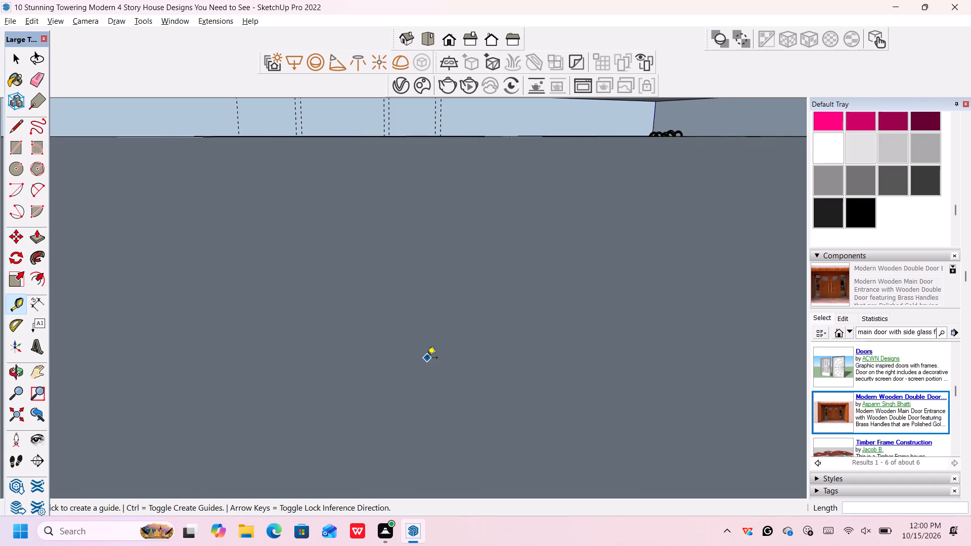
{"action": "scroll", "coordinate": [427, 358], "scroll_direction": "up", "scroll_amount": 20}
{"action": "scroll", "coordinate": [427, 358], "scroll_direction": "up", "scroll_amount": 2}
{"action": "scroll", "coordinate": [426, 358], "scroll_direction": "down", "scroll_amount": 1}
{"action": "scroll", "coordinate": [426, 358], "scroll_direction": "up", "scroll_amount": 11}
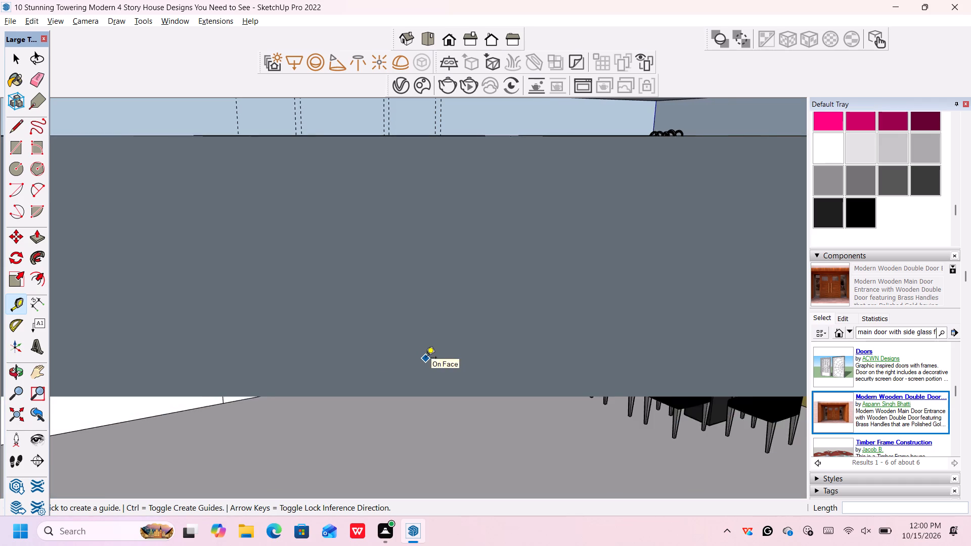
{"action": "scroll", "coordinate": [426, 358], "scroll_direction": "up", "scroll_amount": 15}
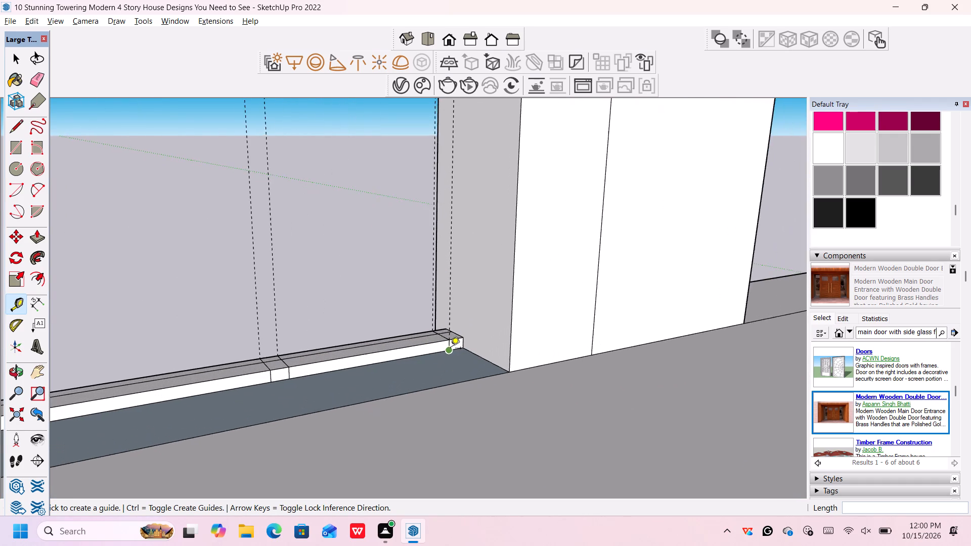
{"action": "scroll", "coordinate": [450, 349], "scroll_direction": "up", "scroll_amount": 11}
{"action": "scroll", "coordinate": [450, 349], "scroll_direction": "down", "scroll_amount": 7}
{"action": "middle_click_drag", "start_coordinate": [450, 349], "coordinate": [394, 343]}
{"action": "scroll", "coordinate": [402, 351], "scroll_direction": "down", "scroll_amount": 11}
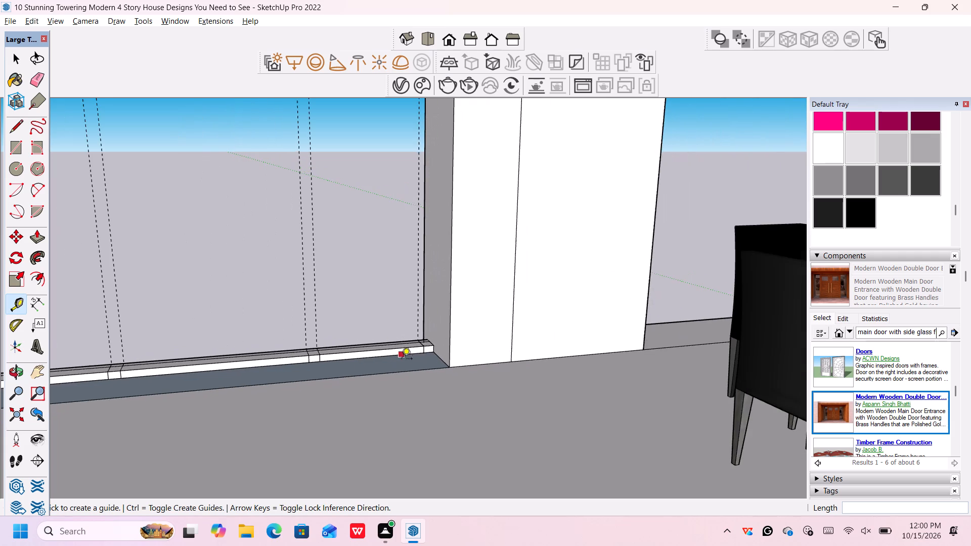
{"action": "scroll", "coordinate": [363, 374], "scroll_direction": "down", "scroll_amount": 5}
{"action": "scroll", "coordinate": [171, 381], "scroll_direction": "up", "scroll_amount": 3}
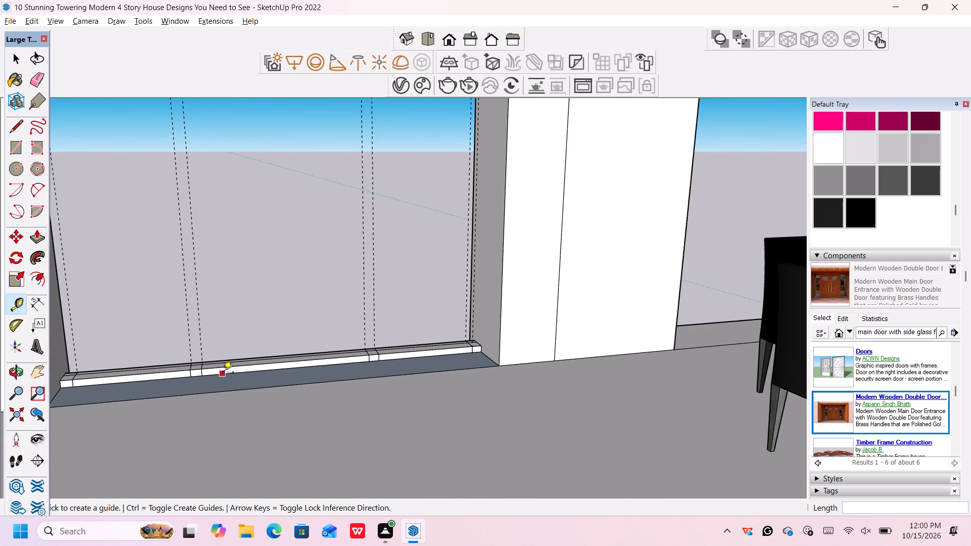
Place vertical guides on the threshold's room-side face at the right mullion block's edges, 2' 6" from the right jamb block and 3" further.
{"action": "middle_click_drag", "start_coordinate": [224, 373], "coordinate": [335, 366]}
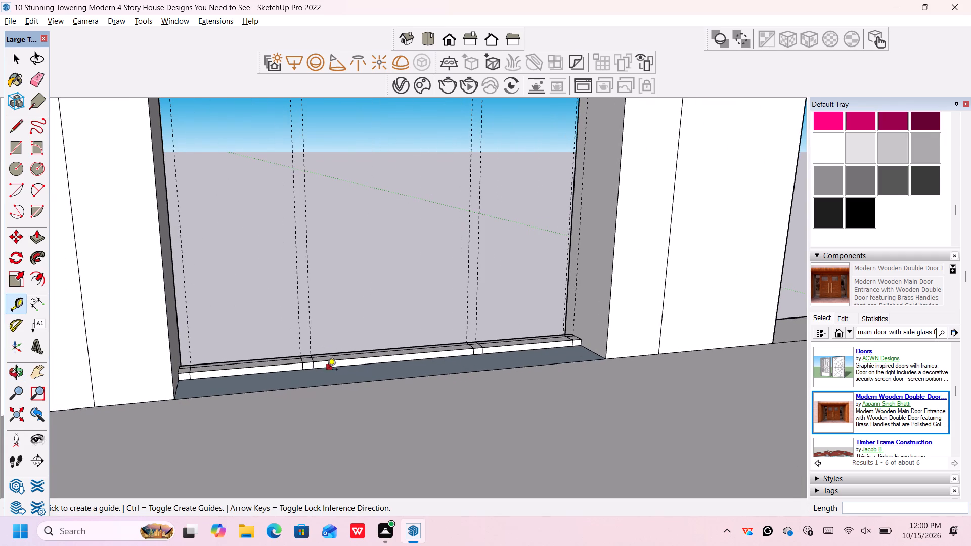
{"action": "middle_click_drag", "start_coordinate": [323, 370], "coordinate": [290, 365]}
{"action": "scroll", "coordinate": [568, 357], "scroll_direction": "up", "scroll_amount": 5}
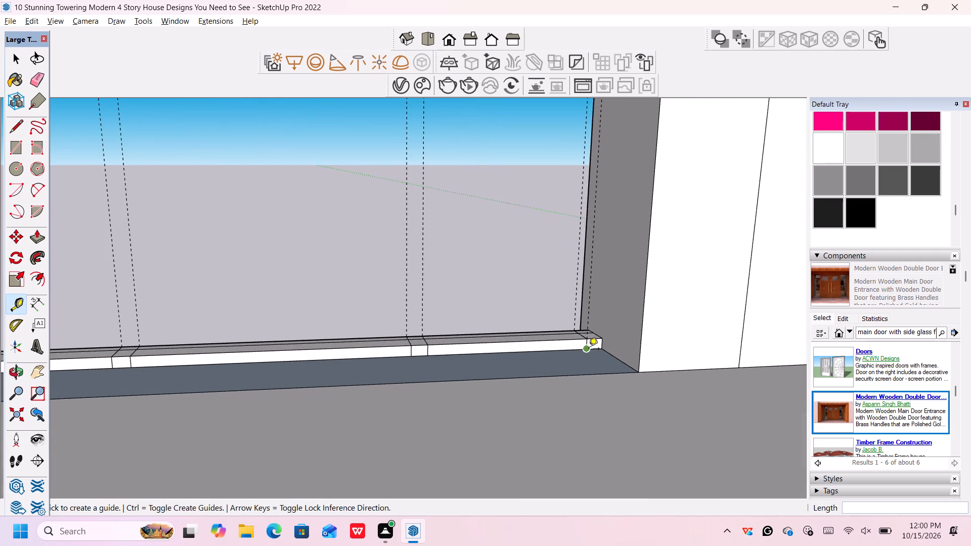
{"action": "scroll", "coordinate": [587, 344], "scroll_direction": "up", "scroll_amount": 7}
{"action": "left_click", "coordinate": [587, 346]}
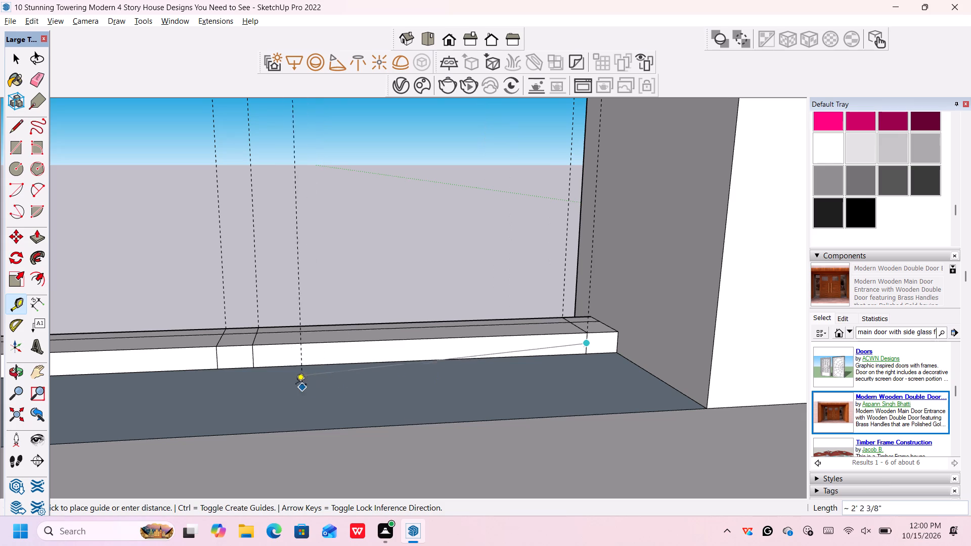
{"action": "left_click", "coordinate": [257, 367]}
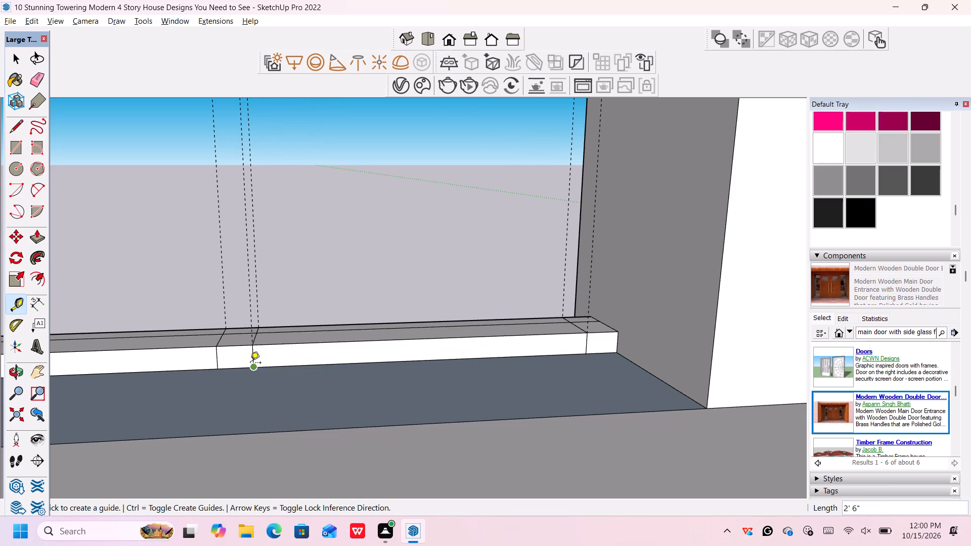
{"action": "scroll", "coordinate": [250, 363], "scroll_direction": "down", "scroll_amount": 6}
{"action": "left_click", "coordinate": [250, 359]}
{"action": "left_click", "coordinate": [223, 362]}
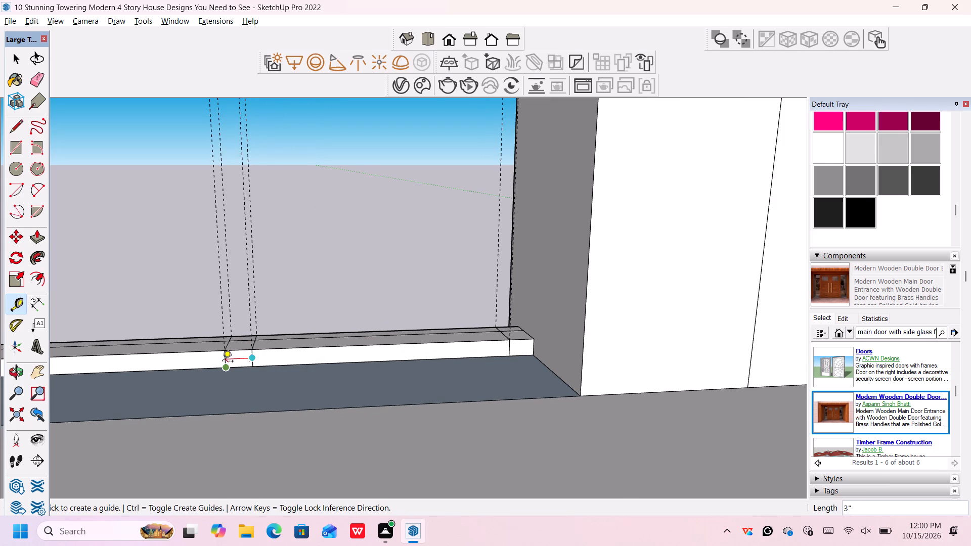
Place a vertical guide on the threshold's room-side face 4' from the right mullion's inner edge, at the left mullion's inner edge.
{"action": "scroll", "coordinate": [225, 363], "scroll_direction": "down", "scroll_amount": 14}
{"action": "middle_click_drag", "start_coordinate": [225, 362], "coordinate": [455, 401], "text": "shift"}
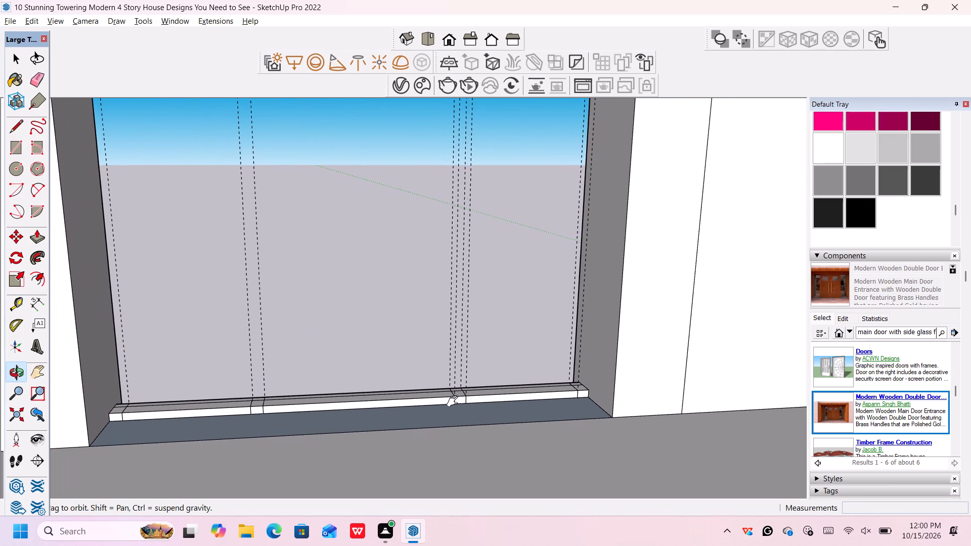
{"action": "middle_click_drag", "start_coordinate": [455, 401], "coordinate": [456, 402], "text": "shift"}
{"action": "scroll", "coordinate": [457, 404], "scroll_direction": "up", "scroll_amount": 3}
{"action": "left_click", "coordinate": [456, 399]}
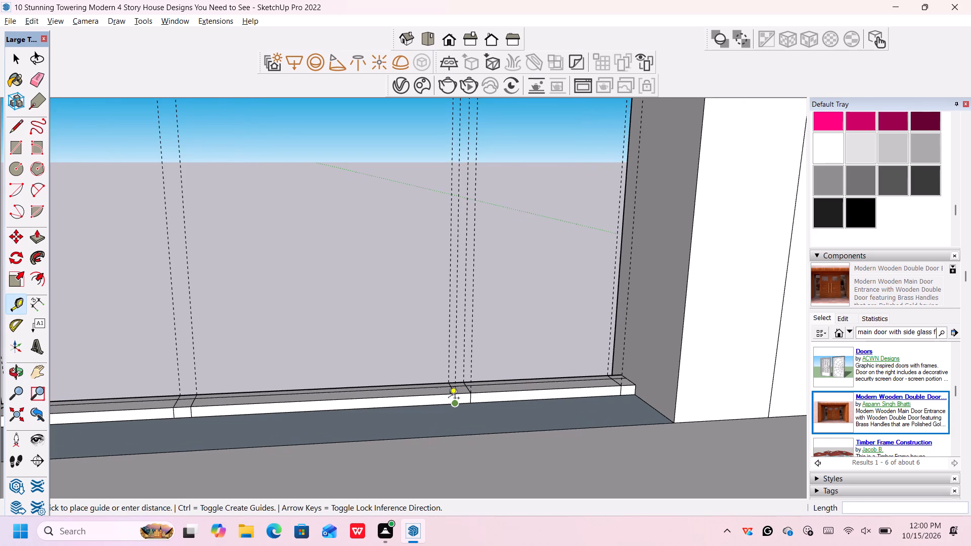
{"action": "key", "text": "Escape"}
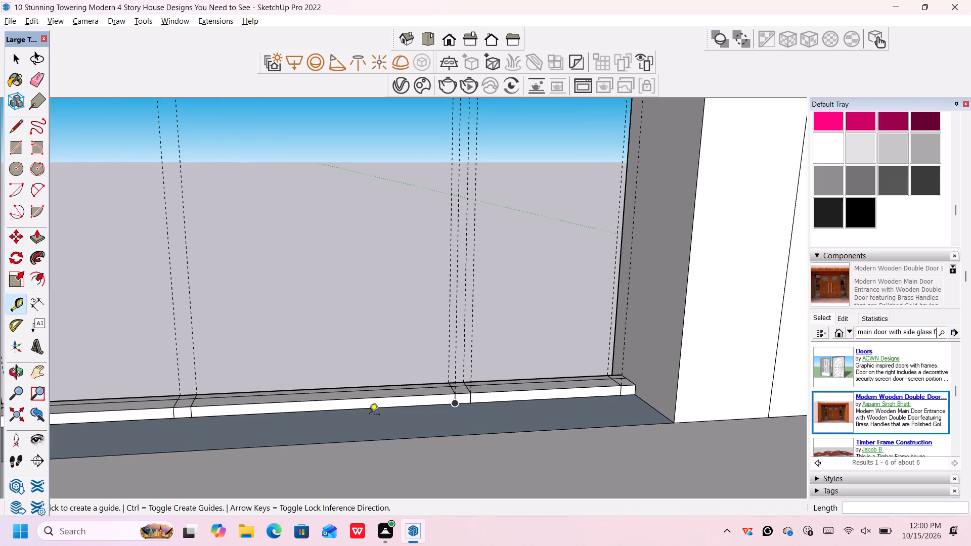
{"action": "scroll", "coordinate": [458, 397], "scroll_direction": "up", "scroll_amount": 7}
{"action": "left_click", "coordinate": [452, 398]}
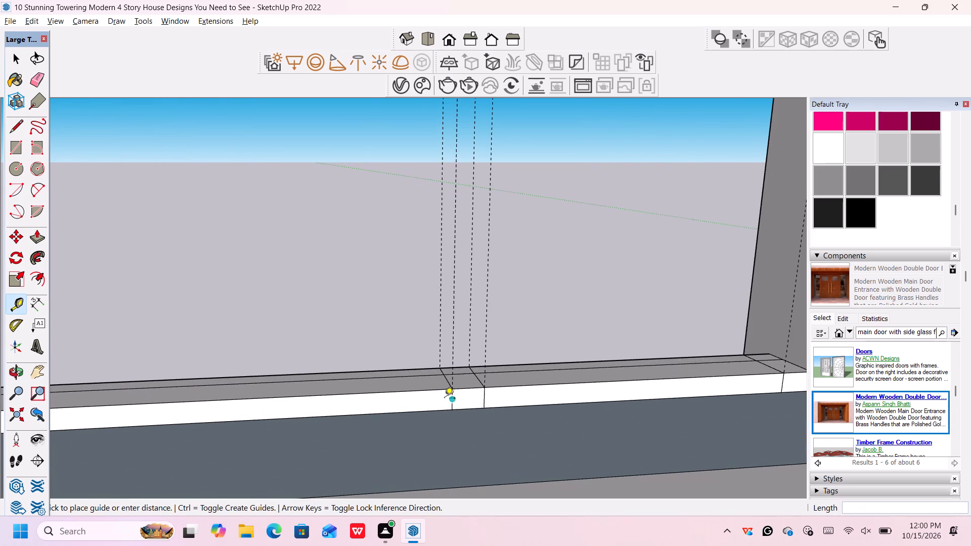
{"action": "scroll", "coordinate": [367, 404], "scroll_direction": "down", "scroll_amount": 20}
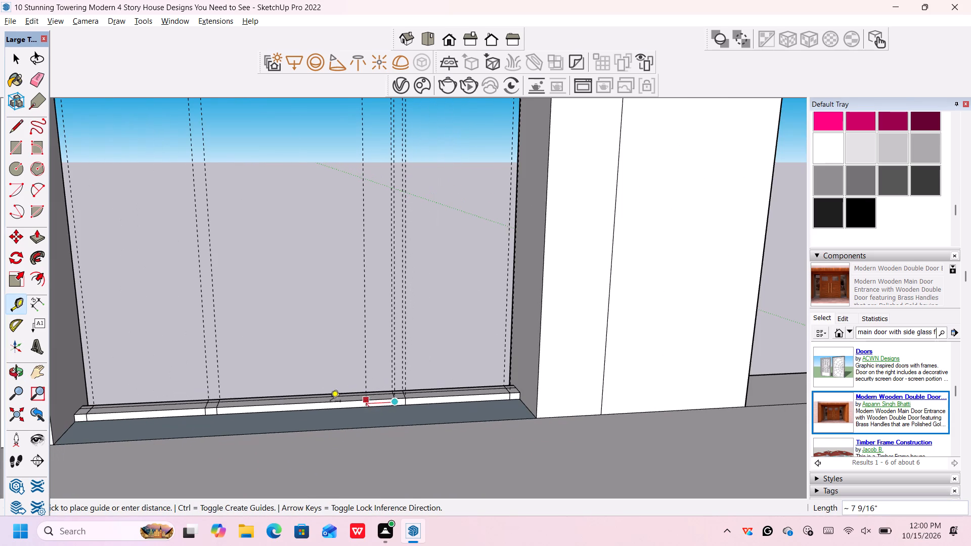
{"action": "left_click", "coordinate": [217, 415]}
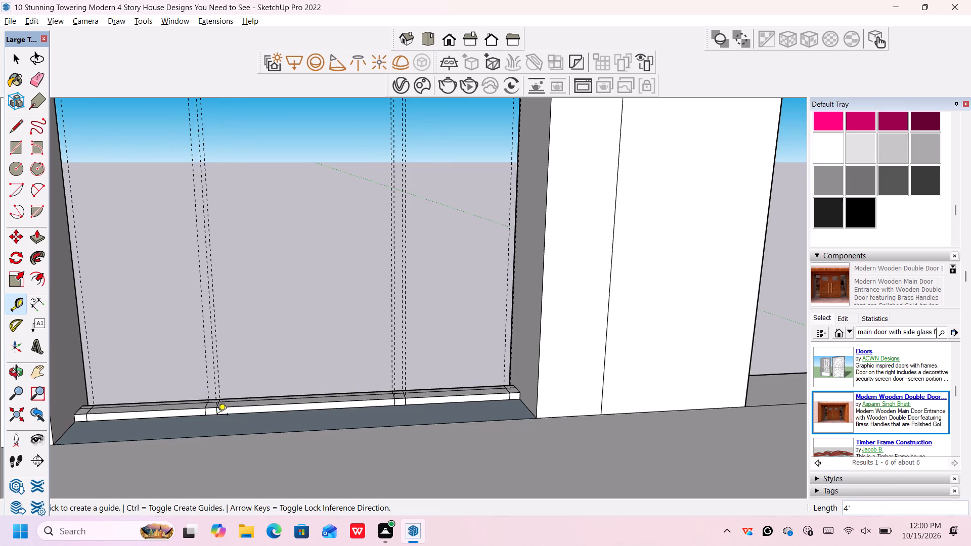
Place a vertical guide on the threshold's room-side face at the left mullion's outer edge.
{"action": "scroll", "coordinate": [217, 411], "scroll_direction": "up", "scroll_amount": 14}
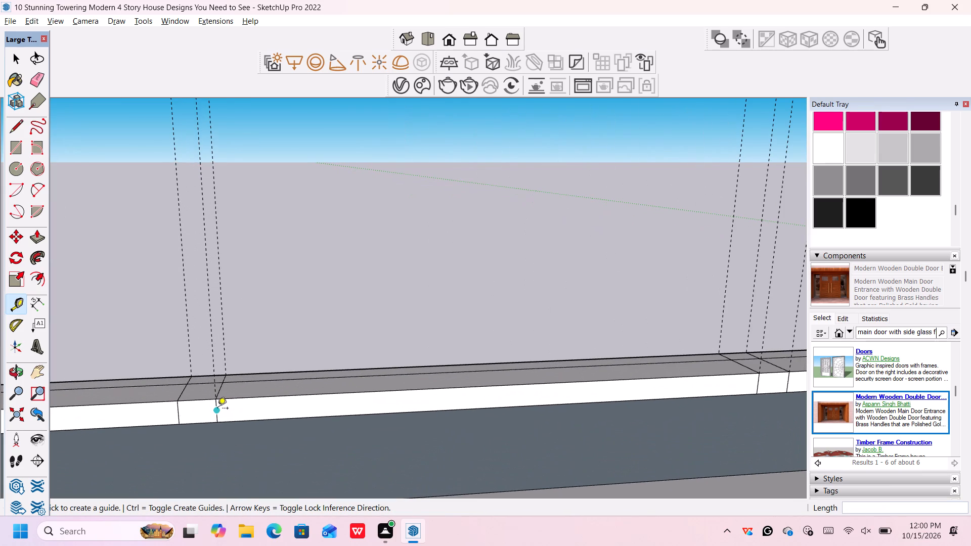
{"action": "left_click", "coordinate": [216, 409]}
{"action": "left_click", "coordinate": [176, 413]}
Place a room-side vertical guide 2' 6" from the left mullion's outer edge, at the left jamb block's inner edge.
{"action": "scroll", "coordinate": [178, 412], "scroll_direction": "down", "scroll_amount": 5}
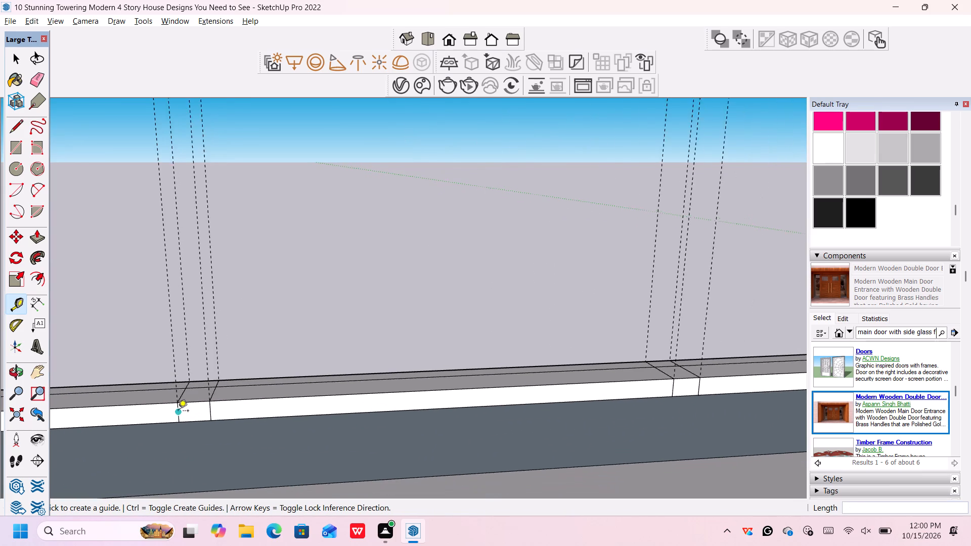
{"action": "scroll", "coordinate": [178, 412], "scroll_direction": "down", "scroll_amount": 18}
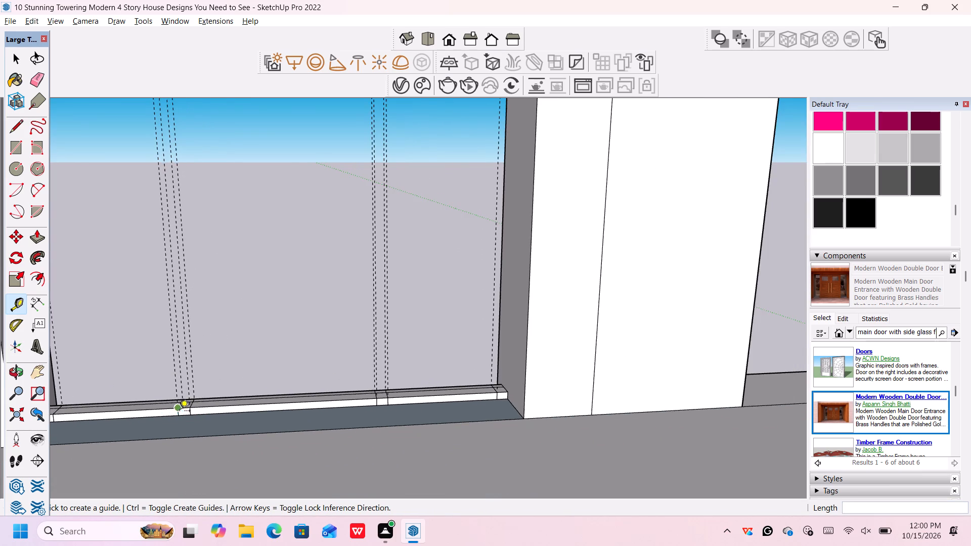
{"action": "middle_click_drag", "start_coordinate": [180, 412], "coordinate": [349, 428], "text": "shift"}
{"action": "scroll", "coordinate": [349, 428], "scroll_direction": "up", "scroll_amount": 4}
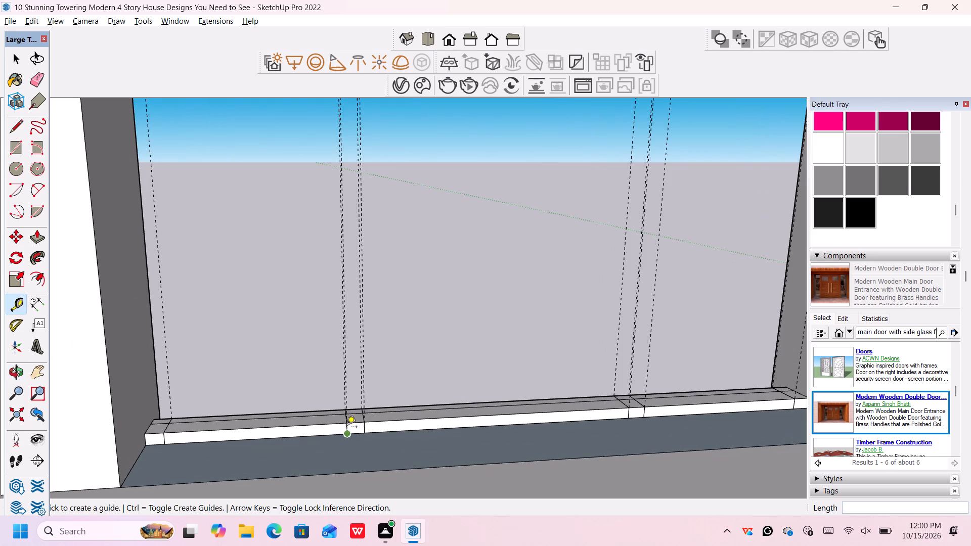
{"action": "scroll", "coordinate": [347, 427], "scroll_direction": "up", "scroll_amount": 7}
{"action": "left_click", "coordinate": [347, 428]}
{"action": "scroll", "coordinate": [318, 431], "scroll_direction": "down", "scroll_amount": 2}
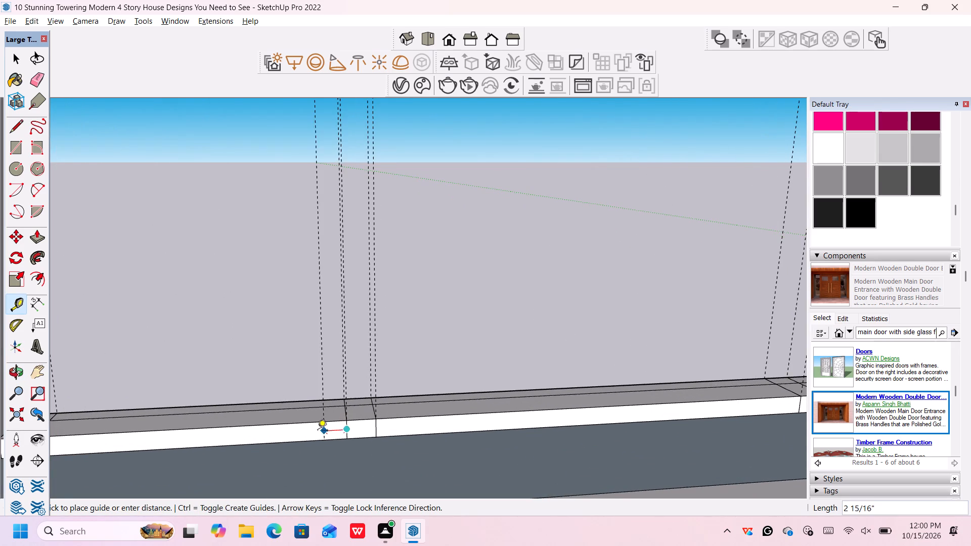
{"action": "scroll", "coordinate": [318, 431], "scroll_direction": "down", "scroll_amount": 7}
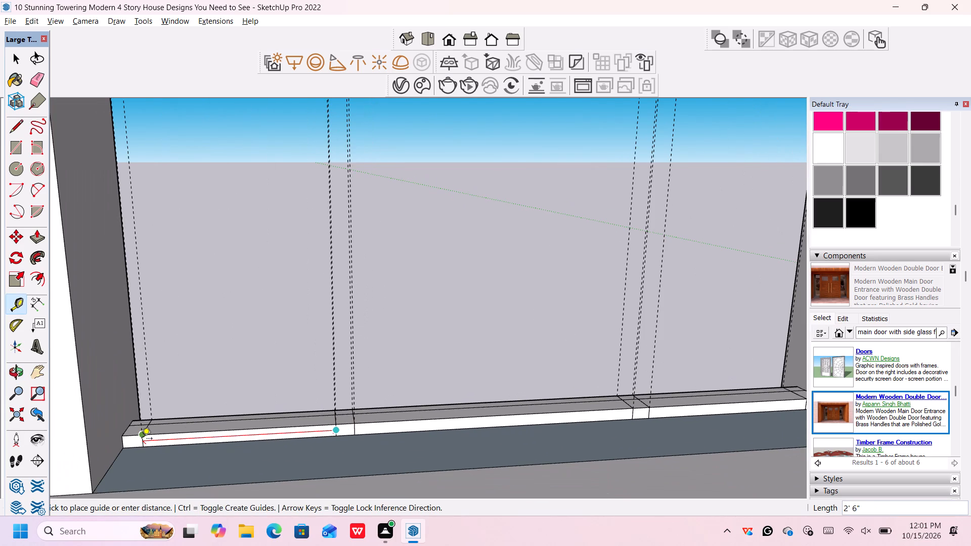
{"action": "left_click", "coordinate": [142, 439]}
{"action": "scroll", "coordinate": [159, 438], "scroll_direction": "down", "scroll_amount": 5}
{"action": "key", "text": "space"}
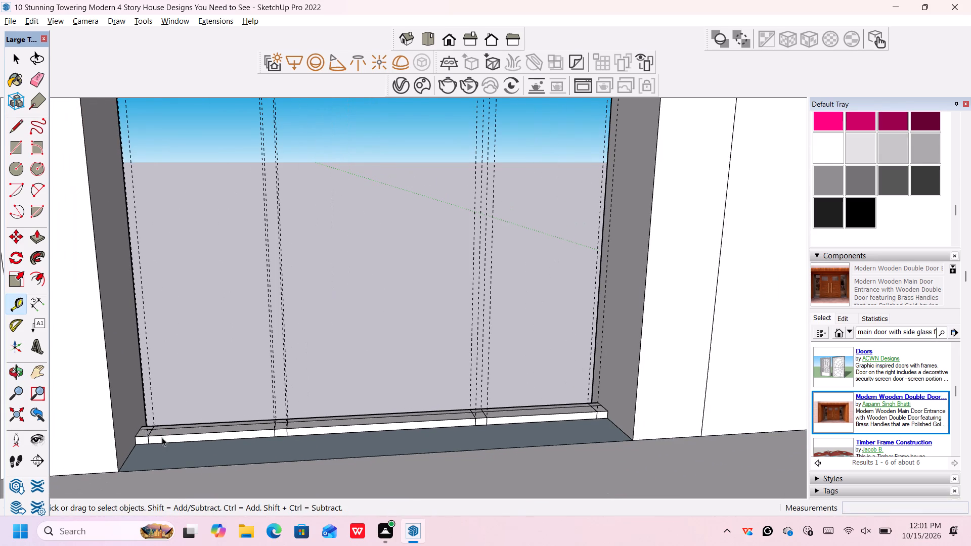
Place a guide along the underside of the middle opening's head, 4" in from its outer edge, meeting the outer vertical guides.
{"action": "scroll", "coordinate": [302, 415], "scroll_direction": "down", "scroll_amount": 3}
{"action": "scroll", "coordinate": [405, 380], "scroll_direction": "down", "scroll_amount": 2}
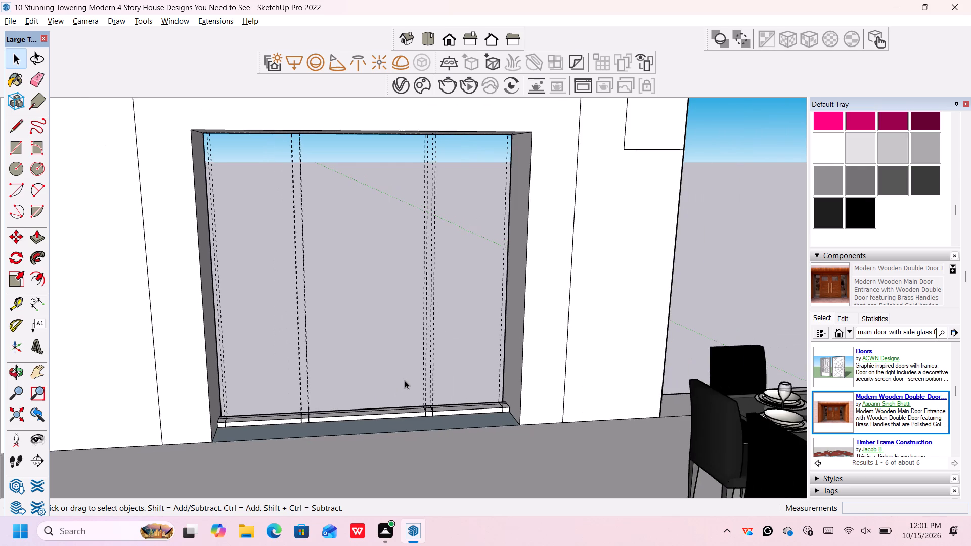
{"action": "scroll", "coordinate": [405, 380], "scroll_direction": "up", "scroll_amount": 6}
{"action": "middle_click_drag", "start_coordinate": [414, 398], "coordinate": [407, 385]}
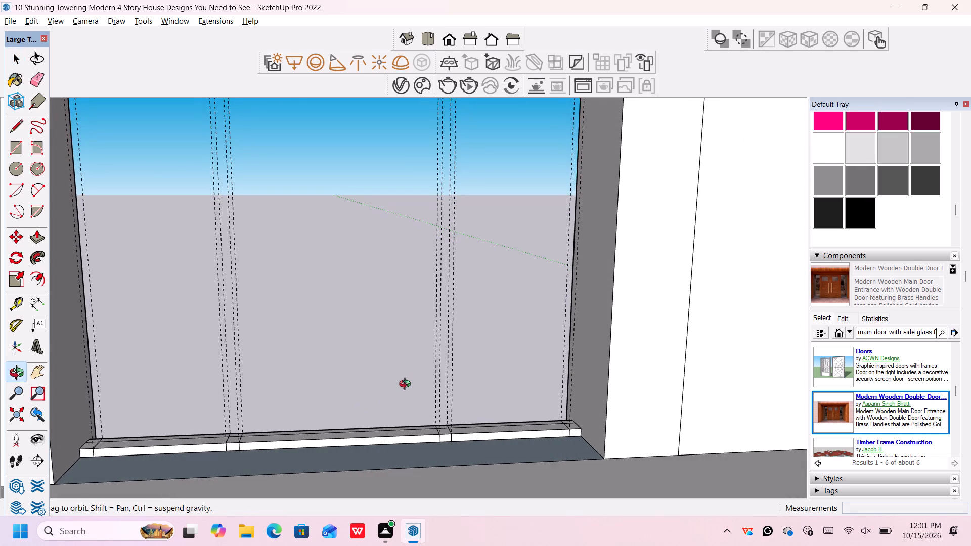
{"action": "middle_click_drag", "start_coordinate": [407, 385], "coordinate": [410, 526]}
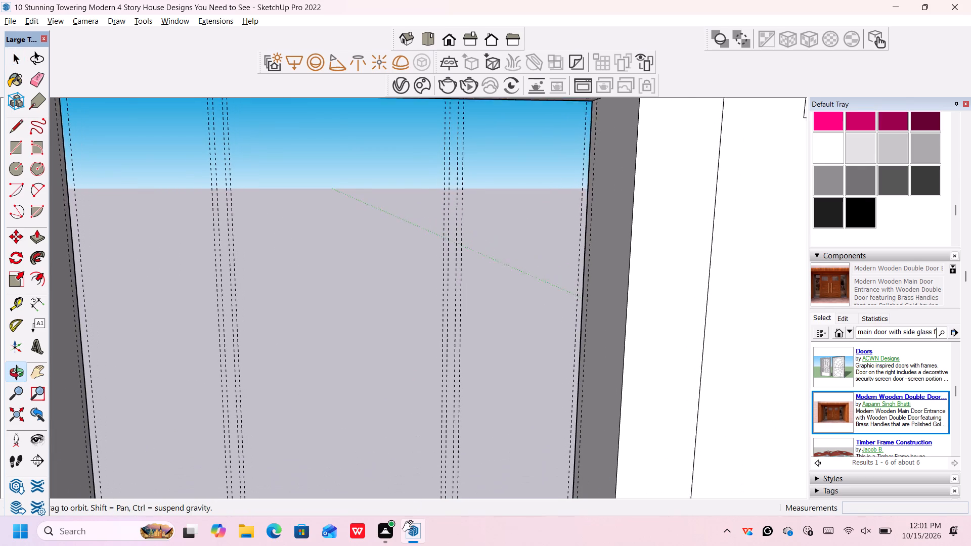
{"action": "middle_click_drag", "start_coordinate": [410, 526], "coordinate": [410, 532]}
{"action": "scroll", "coordinate": [384, 476], "scroll_direction": "up", "scroll_amount": 20}
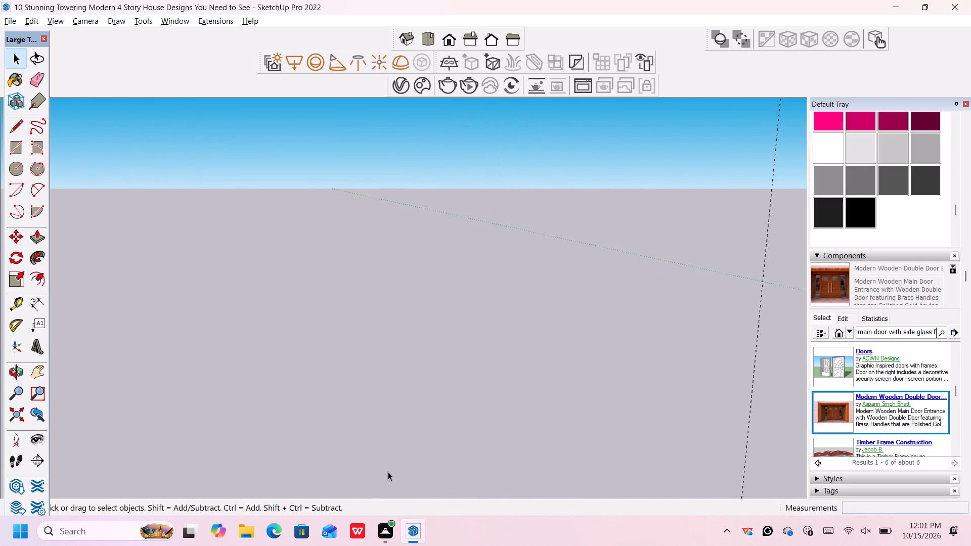
{"action": "scroll", "coordinate": [388, 472], "scroll_direction": "up", "scroll_amount": 7}
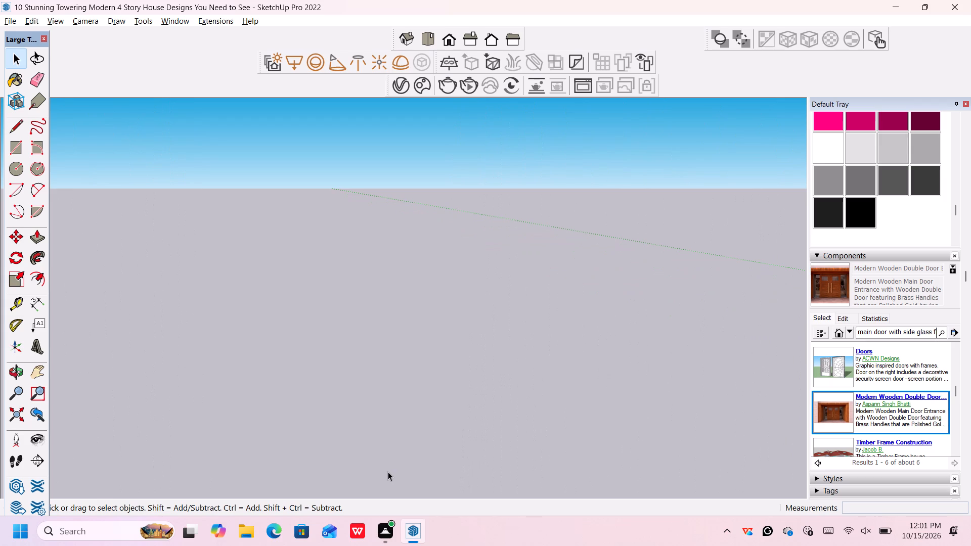
{"action": "scroll", "coordinate": [388, 472], "scroll_direction": "up", "scroll_amount": 7}
{"action": "middle_click_drag", "start_coordinate": [389, 472], "coordinate": [148, 477]}
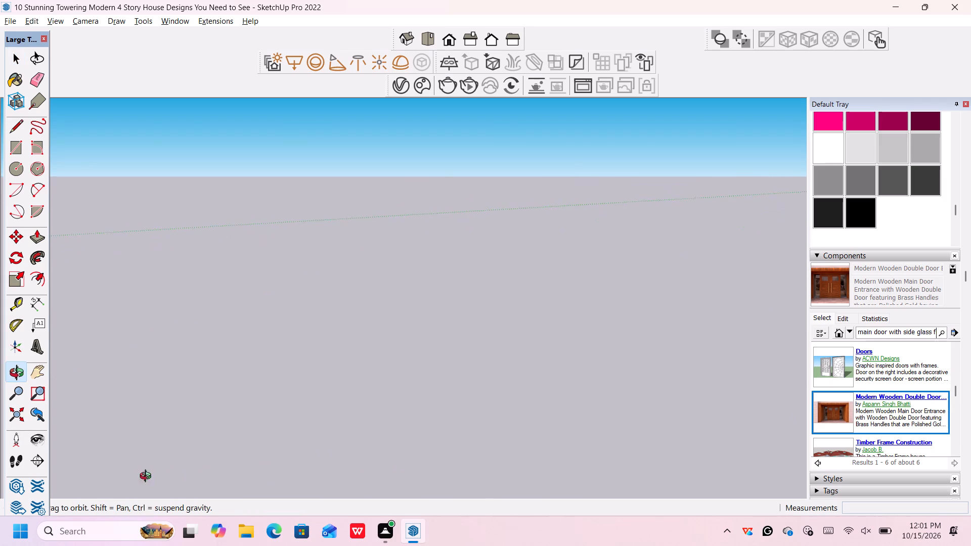
{"action": "middle_click_drag", "start_coordinate": [148, 477], "coordinate": [0, 449]}
{"action": "scroll", "coordinate": [317, 392], "scroll_direction": "down", "scroll_amount": 15}
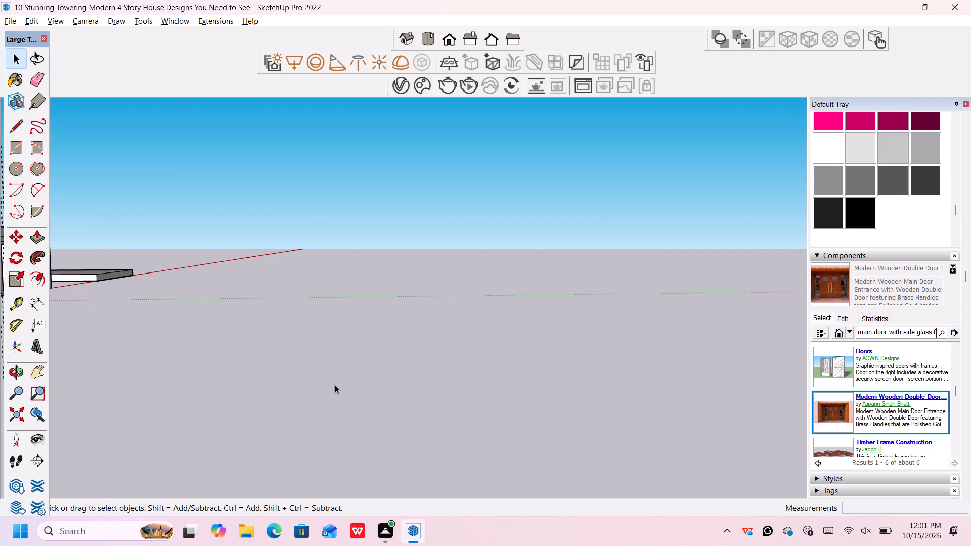
{"action": "scroll", "coordinate": [350, 376], "scroll_direction": "down", "scroll_amount": 8}
{"action": "middle_click_drag", "start_coordinate": [368, 365], "coordinate": [274, 381]}
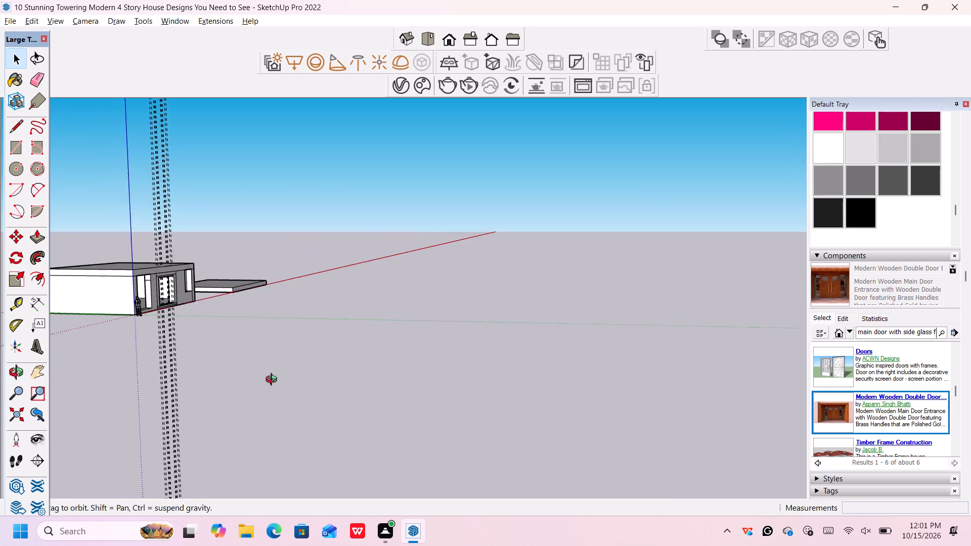
{"action": "middle_click_drag", "start_coordinate": [274, 381], "coordinate": [146, 380]}
{"action": "scroll", "coordinate": [135, 368], "scroll_direction": "up", "scroll_amount": 5}
{"action": "scroll", "coordinate": [335, 304], "scroll_direction": "up", "scroll_amount": 5}
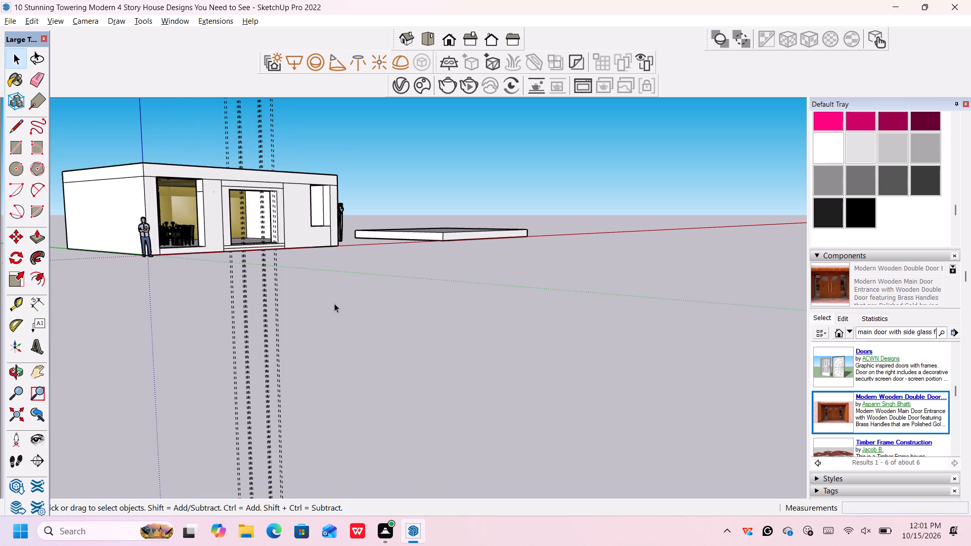
{"action": "middle_click_drag", "start_coordinate": [335, 303], "coordinate": [408, 374], "text": "shift"}
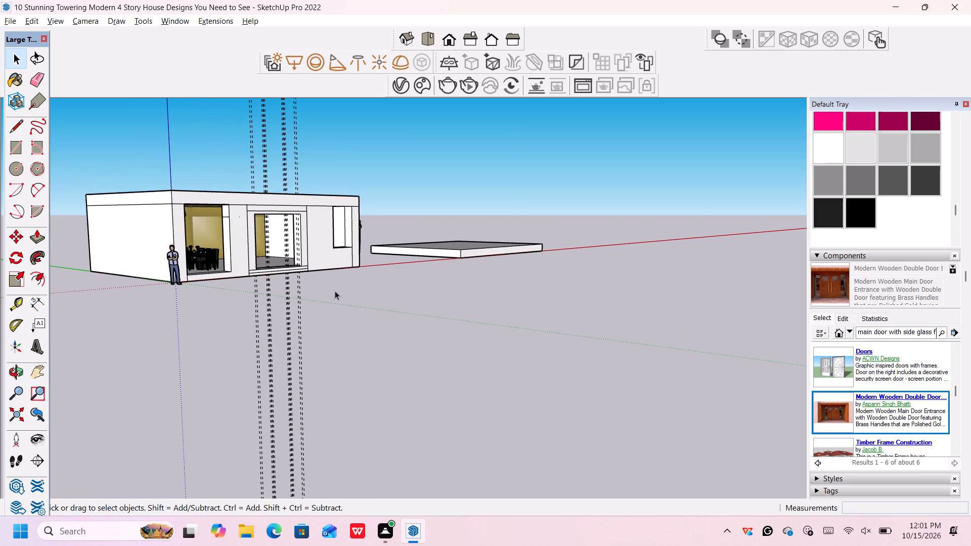
{"action": "scroll", "coordinate": [299, 278], "scroll_direction": "up", "scroll_amount": 8}
{"action": "scroll", "coordinate": [365, 309], "scroll_direction": "down", "scroll_amount": 2}
{"action": "middle_click_drag", "start_coordinate": [366, 309], "coordinate": [217, 294]}
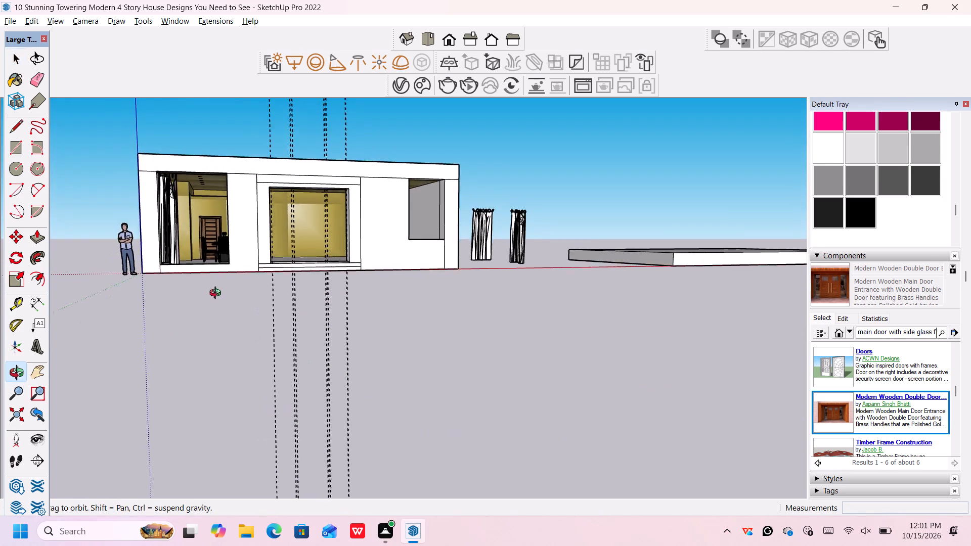
{"action": "middle_click_drag", "start_coordinate": [217, 294], "coordinate": [217, 295]}
{"action": "scroll", "coordinate": [277, 250], "scroll_direction": "up", "scroll_amount": 5}
{"action": "scroll", "coordinate": [346, 256], "scroll_direction": "up", "scroll_amount": 1}
{"action": "middle_click_drag", "start_coordinate": [357, 260], "coordinate": [356, 264], "text": "shift"}
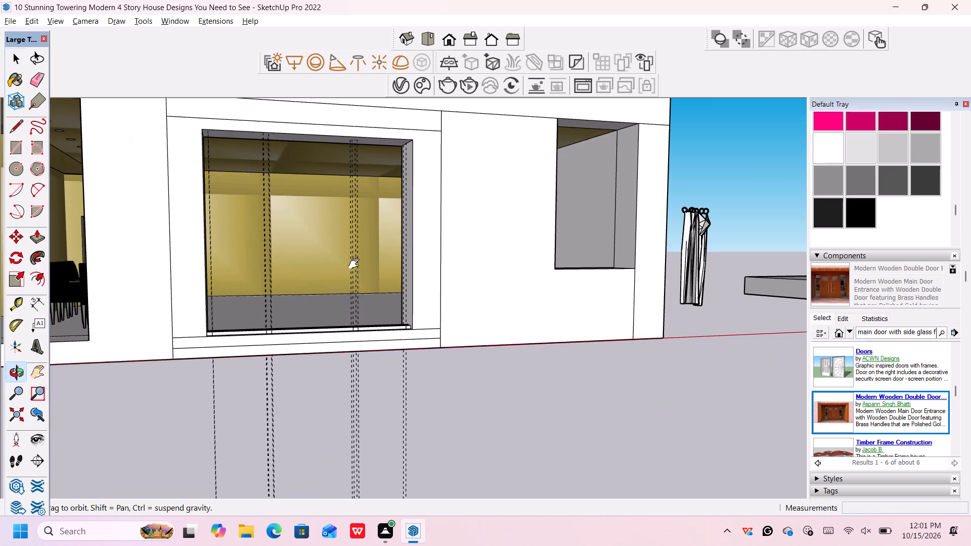
{"action": "middle_click_drag", "start_coordinate": [356, 264], "coordinate": [359, 341], "text": "shift"}
{"action": "middle_click_drag", "start_coordinate": [356, 367], "coordinate": [351, 306]}
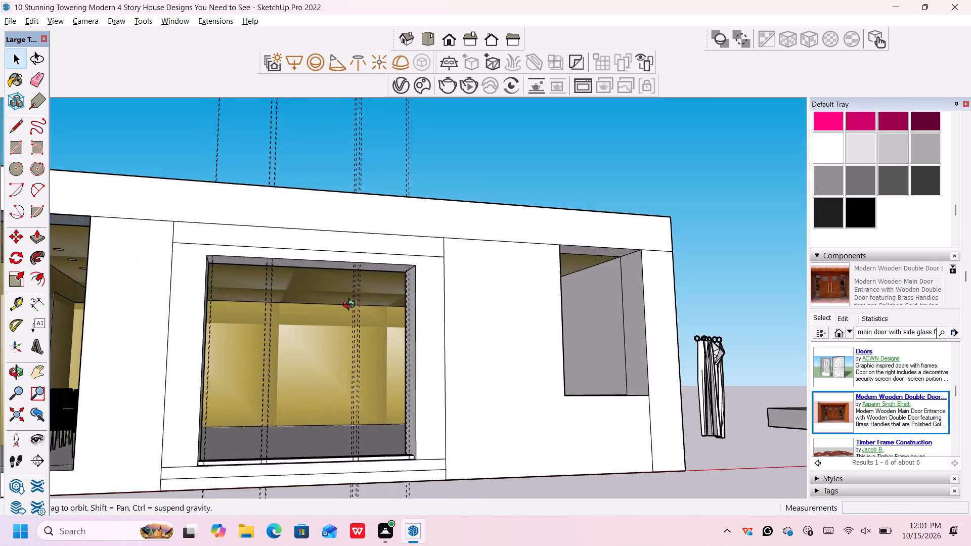
{"action": "middle_click_drag", "start_coordinate": [351, 306], "coordinate": [357, 267]}
{"action": "scroll", "coordinate": [357, 268], "scroll_direction": "up", "scroll_amount": 6}
{"action": "scroll", "coordinate": [368, 279], "scroll_direction": "down", "scroll_amount": 3}
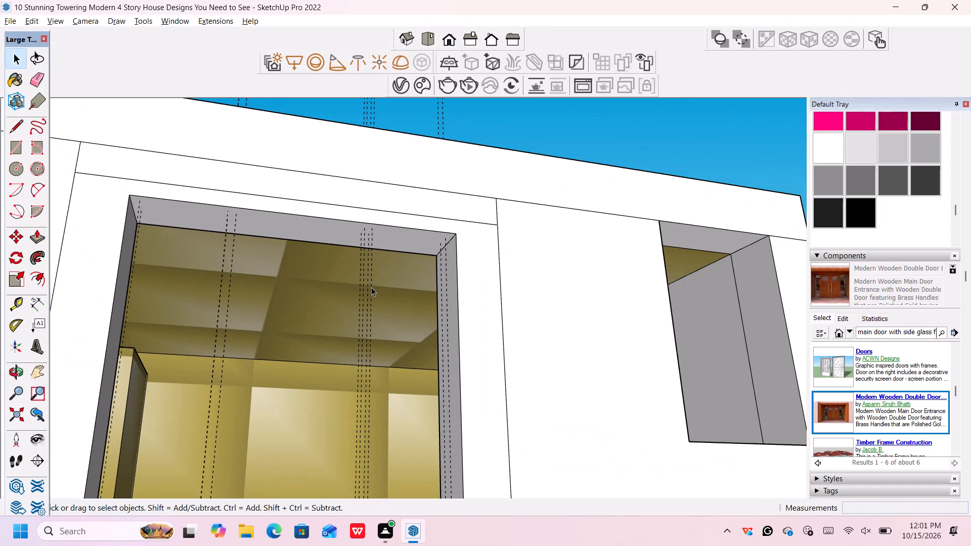
{"action": "middle_click_drag", "start_coordinate": [371, 287], "coordinate": [311, 270]}
{"action": "scroll", "coordinate": [213, 248], "scroll_direction": "up", "scroll_amount": 3}
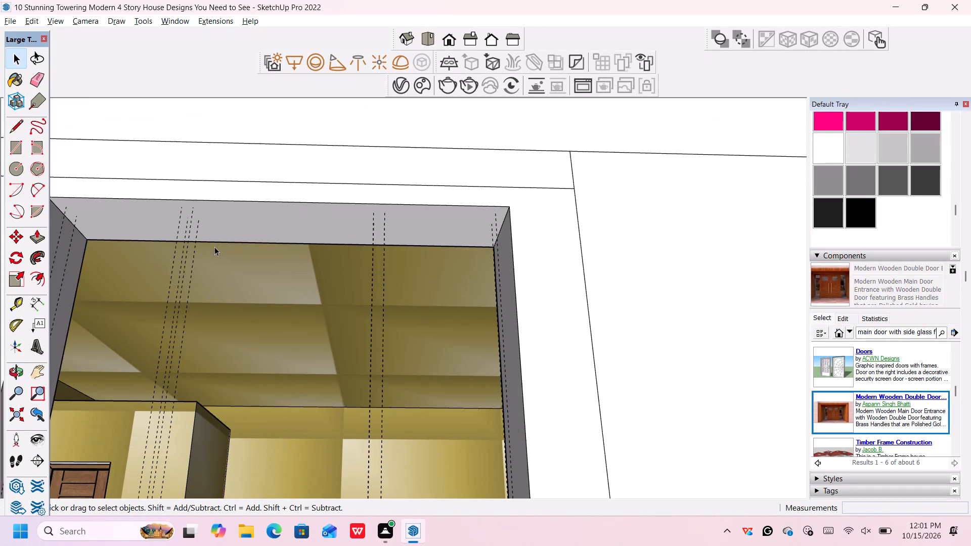
{"action": "scroll", "coordinate": [214, 247], "scroll_direction": "down", "scroll_amount": 1}
{"action": "middle_click_drag", "start_coordinate": [219, 249], "coordinate": [334, 282], "text": "shift"}
{"action": "middle_click", "coordinate": [334, 282], "text": "shift"}
{"action": "scroll", "coordinate": [385, 277], "scroll_direction": "up", "scroll_amount": 3}
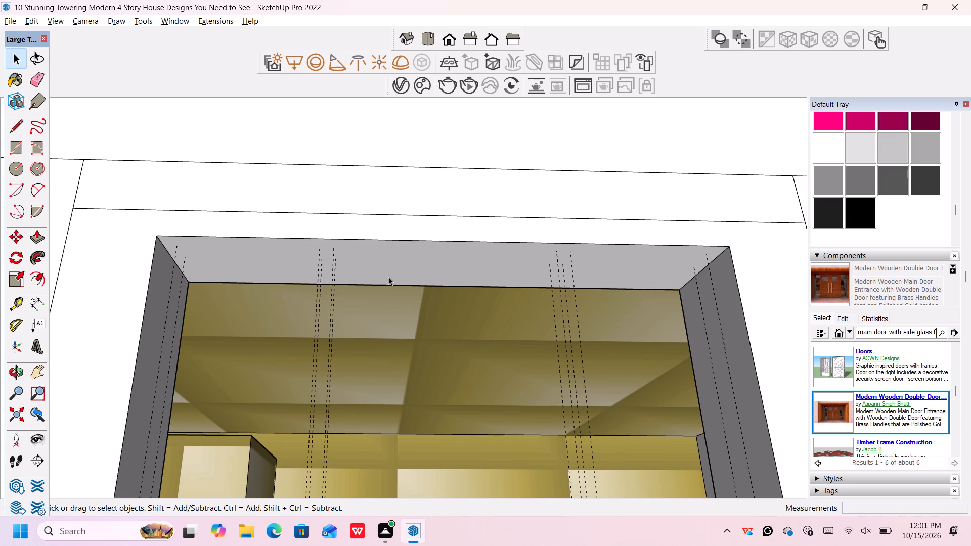
{"action": "scroll", "coordinate": [436, 249], "scroll_direction": "up", "scroll_amount": 1}
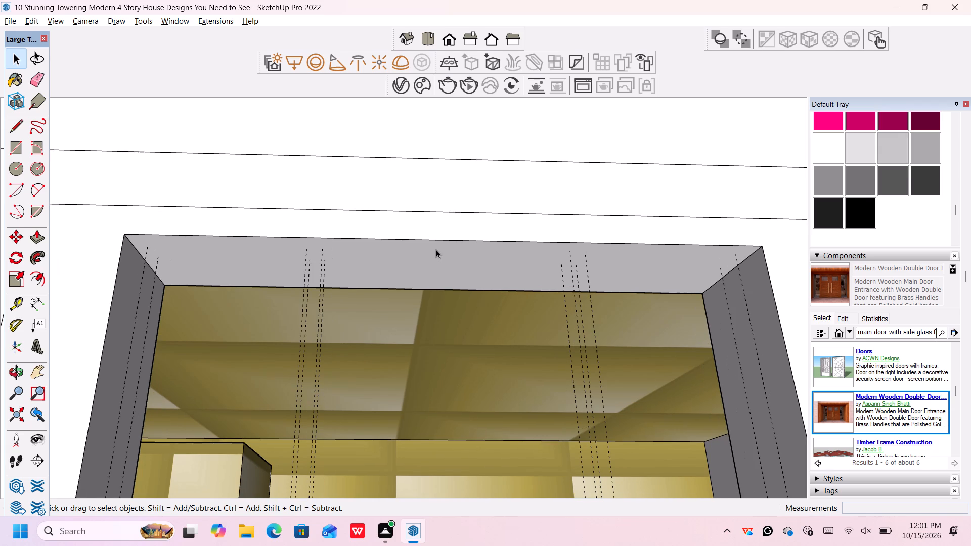
{"action": "key", "text": "t"}
{"action": "left_click", "coordinate": [447, 241]}
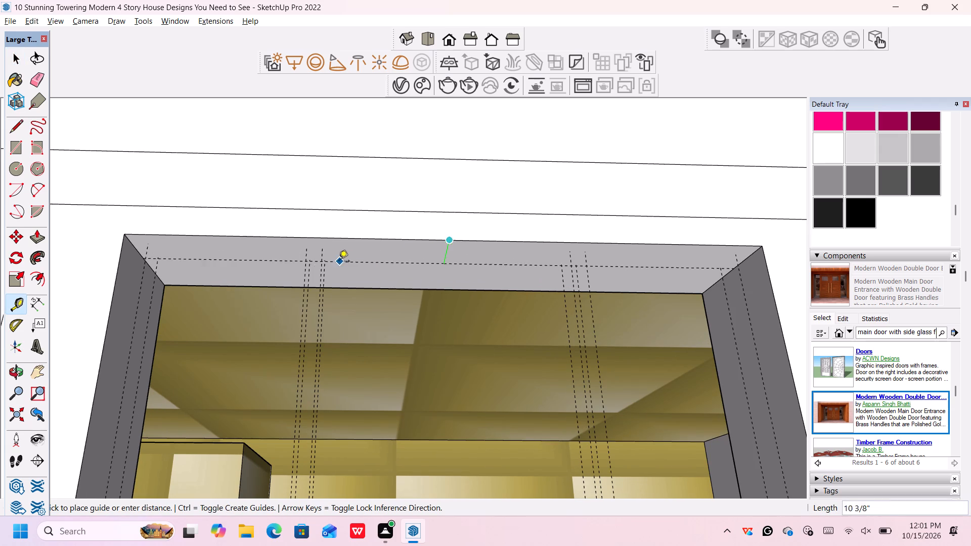
{"action": "left_click", "coordinate": [322, 251]}
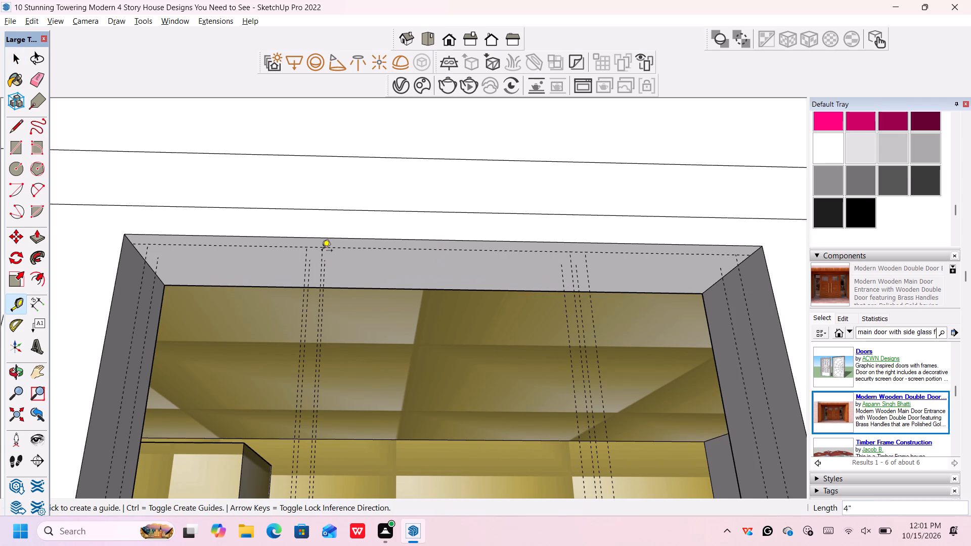
Place a second guide on the head's underside 6" inward from the first, at the tops of the room-side vertical guides.
{"action": "left_click", "coordinate": [441, 250]}
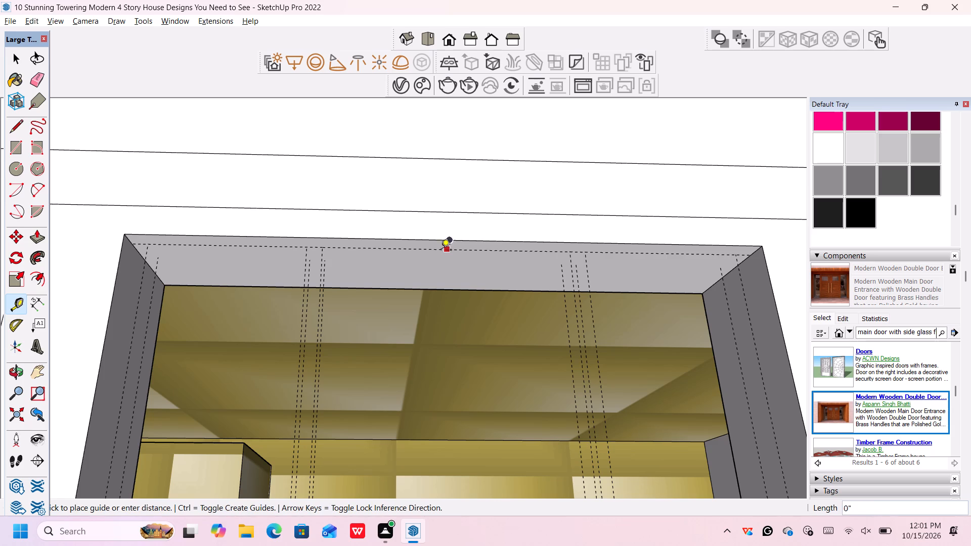
{"action": "key", "text": "Escape"}
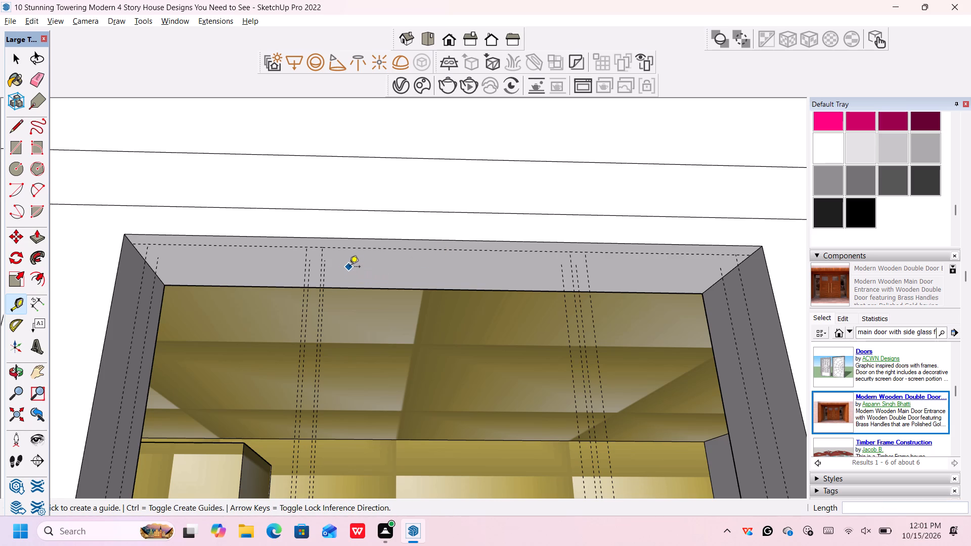
{"action": "left_click", "coordinate": [350, 248]}
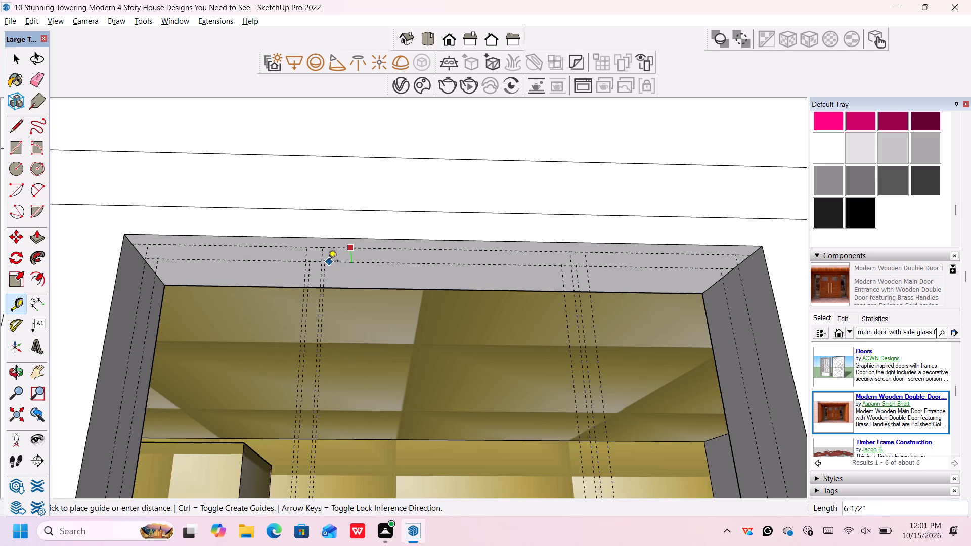
{"action": "left_click", "coordinate": [326, 261]}
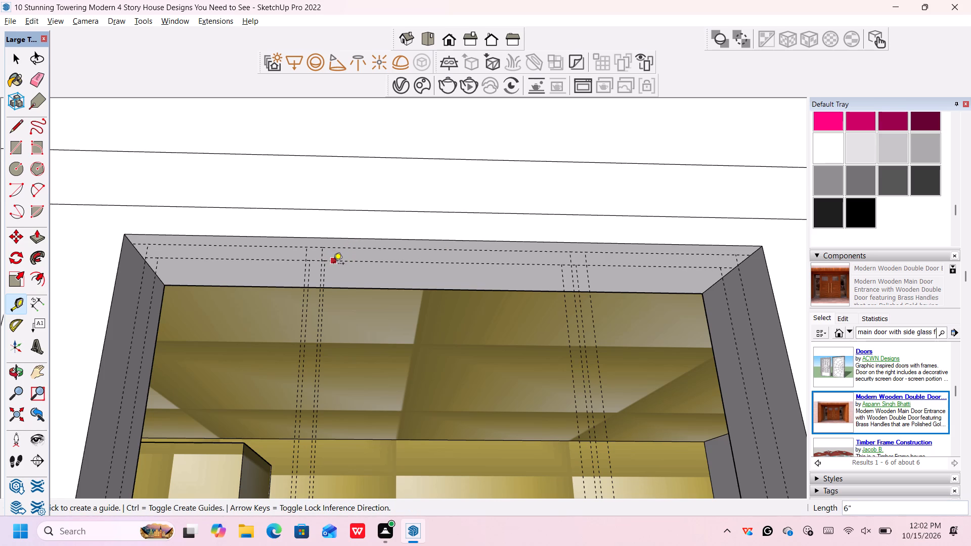
Measure the depth of the threshold's top face between its outer and room-side edges.
{"action": "scroll", "coordinate": [337, 263], "scroll_direction": "down", "scroll_amount": 1}
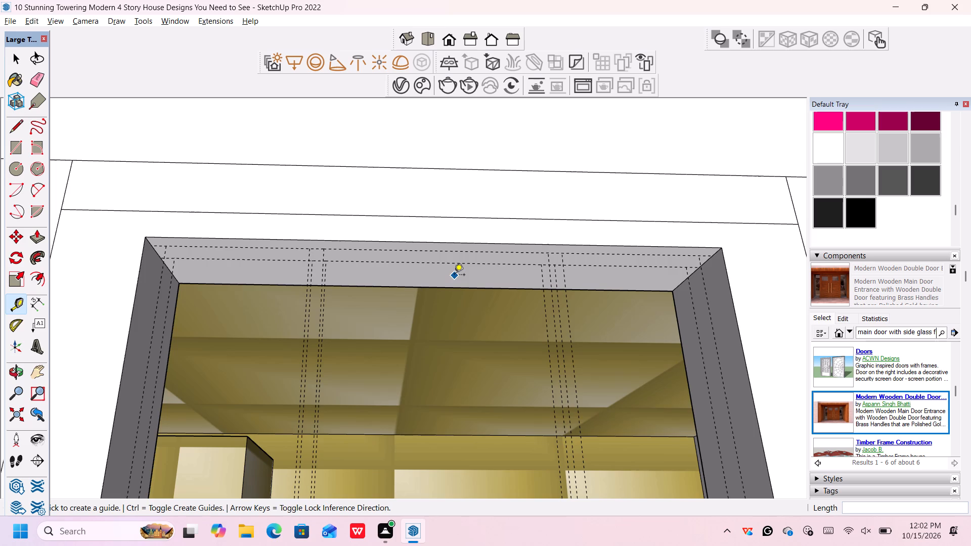
{"action": "scroll", "coordinate": [455, 275], "scroll_direction": "down", "scroll_amount": 16}
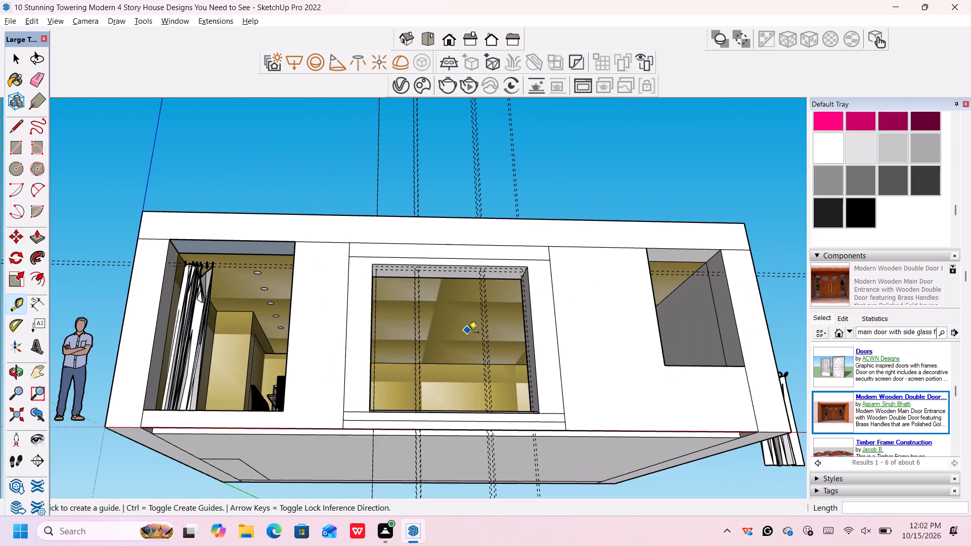
{"action": "middle_click_drag", "start_coordinate": [468, 334], "coordinate": [455, 449]}
{"action": "scroll", "coordinate": [454, 448], "scroll_direction": "up", "scroll_amount": 12}
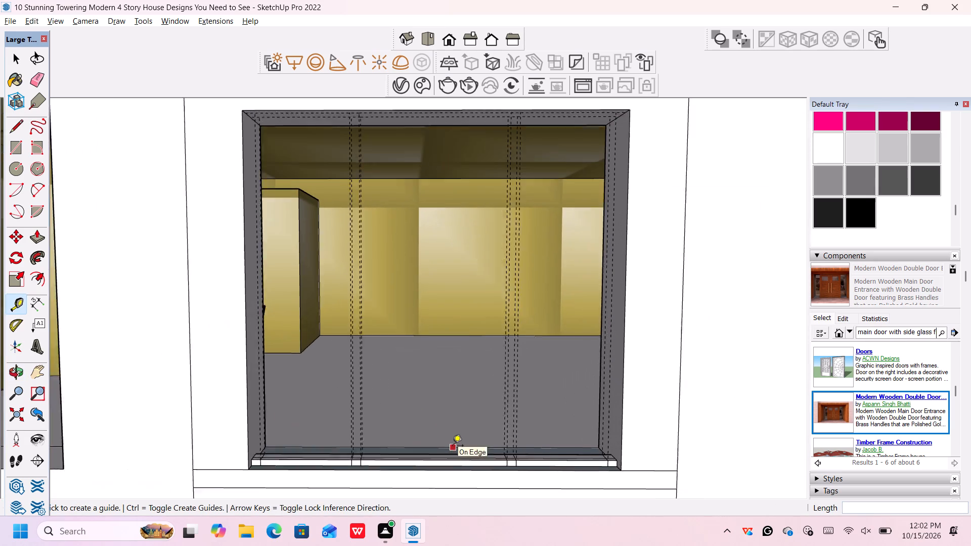
{"action": "scroll", "coordinate": [453, 444], "scroll_direction": "down", "scroll_amount": 1}
{"action": "middle_click_drag", "start_coordinate": [453, 444], "coordinate": [449, 417]}
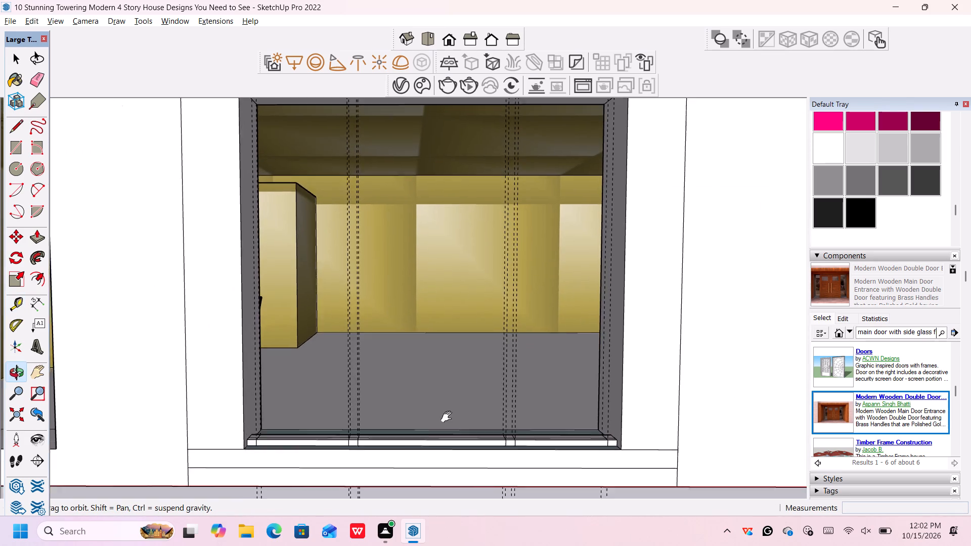
{"action": "middle_click_drag", "start_coordinate": [449, 417], "coordinate": [439, 345]}
{"action": "middle_click_drag", "start_coordinate": [439, 354], "coordinate": [429, 425]}
{"action": "scroll", "coordinate": [429, 425], "scroll_direction": "up", "scroll_amount": 2}
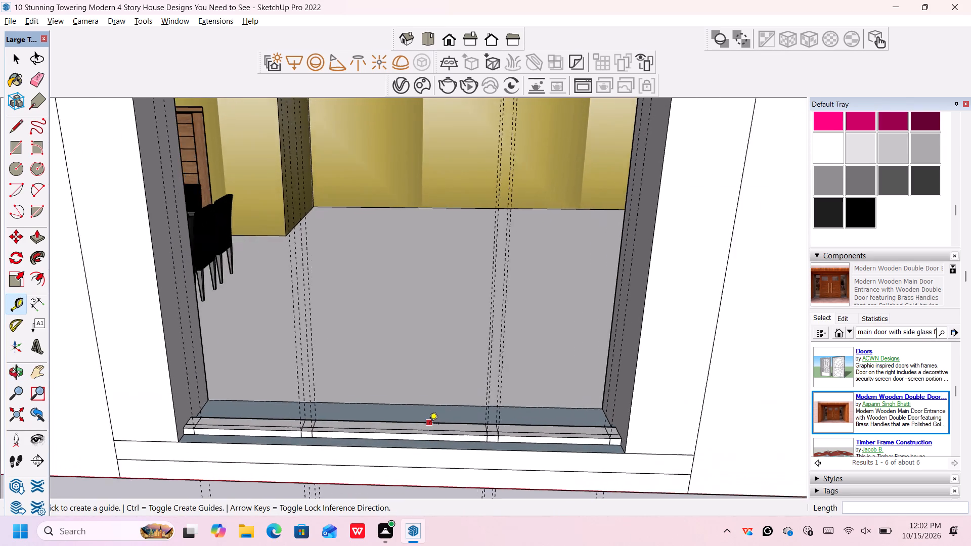
{"action": "scroll", "coordinate": [429, 424], "scroll_direction": "up", "scroll_amount": 2}
{"action": "scroll", "coordinate": [276, 430], "scroll_direction": "up", "scroll_amount": 5}
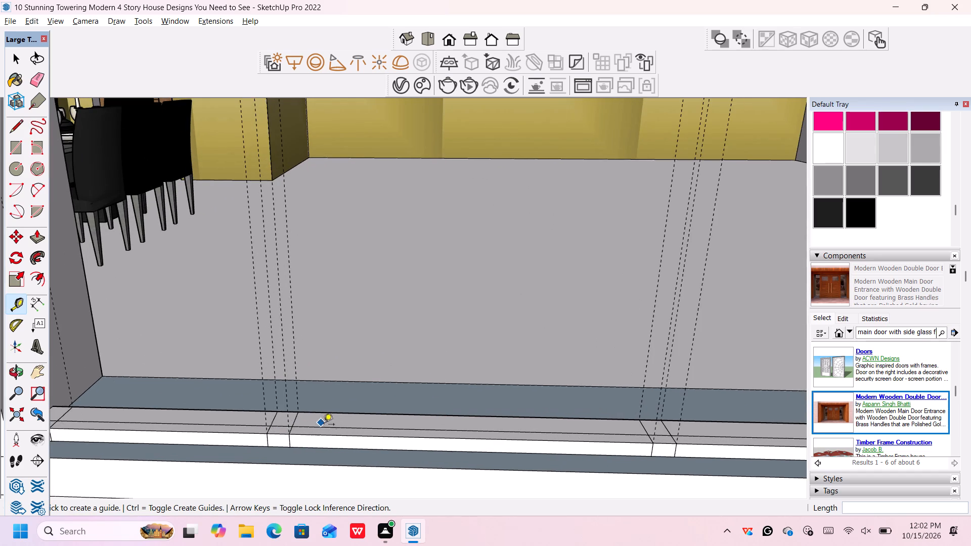
{"action": "scroll", "coordinate": [326, 428], "scroll_direction": "up", "scroll_amount": 6}
{"action": "left_click", "coordinate": [340, 441]}
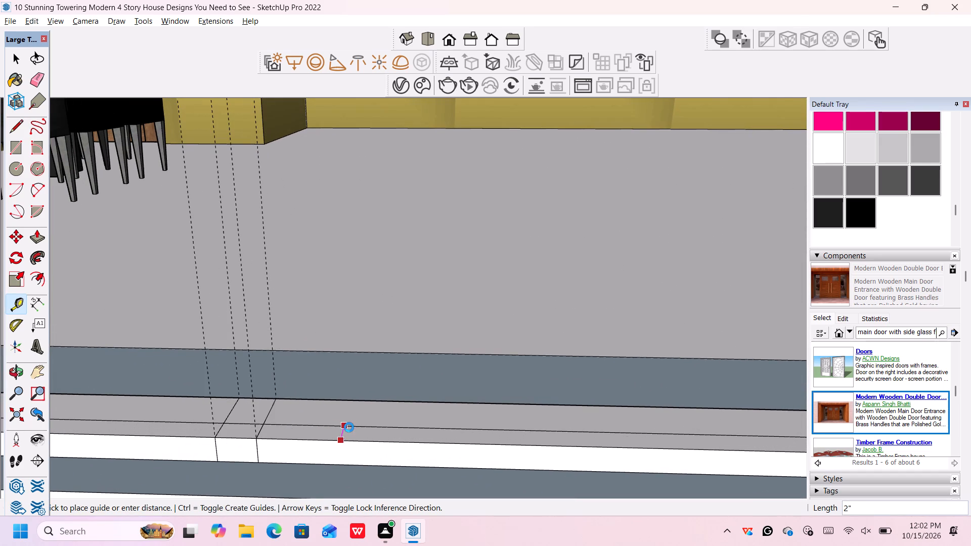
{"action": "scroll", "coordinate": [349, 427], "scroll_direction": "down", "scroll_amount": 7}
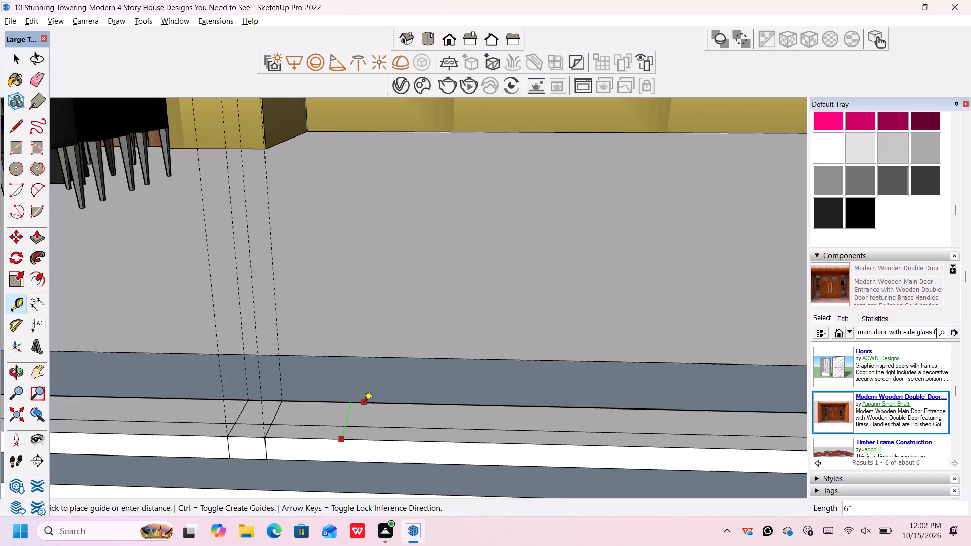
{"action": "key", "text": "Escape"}
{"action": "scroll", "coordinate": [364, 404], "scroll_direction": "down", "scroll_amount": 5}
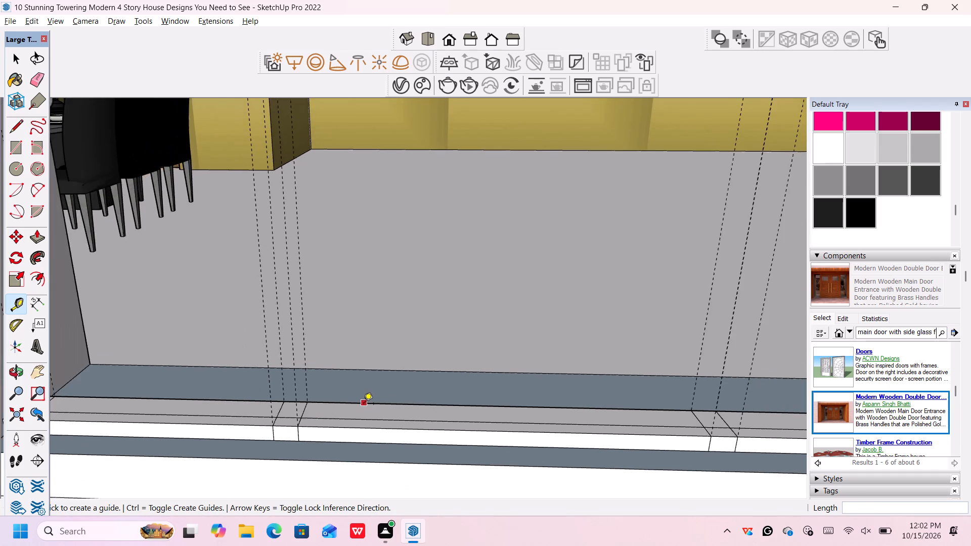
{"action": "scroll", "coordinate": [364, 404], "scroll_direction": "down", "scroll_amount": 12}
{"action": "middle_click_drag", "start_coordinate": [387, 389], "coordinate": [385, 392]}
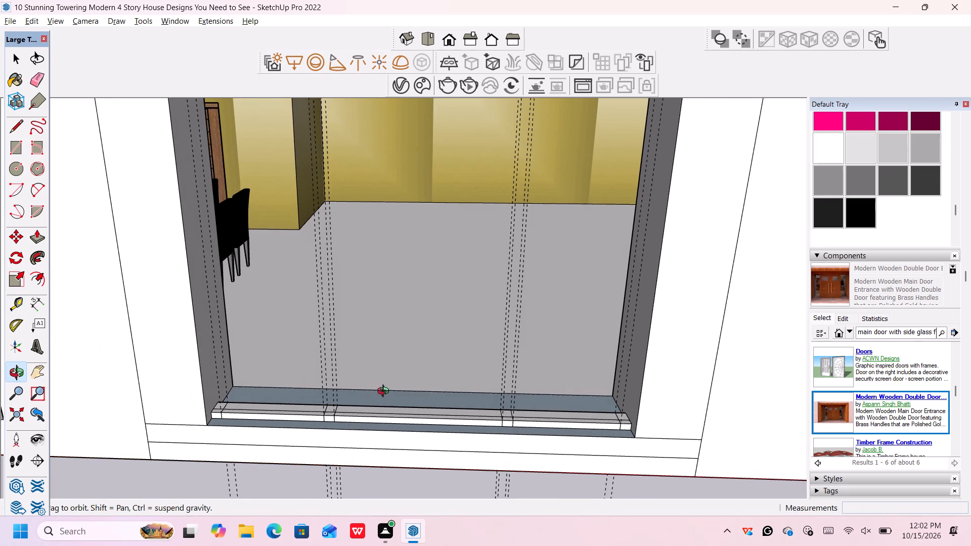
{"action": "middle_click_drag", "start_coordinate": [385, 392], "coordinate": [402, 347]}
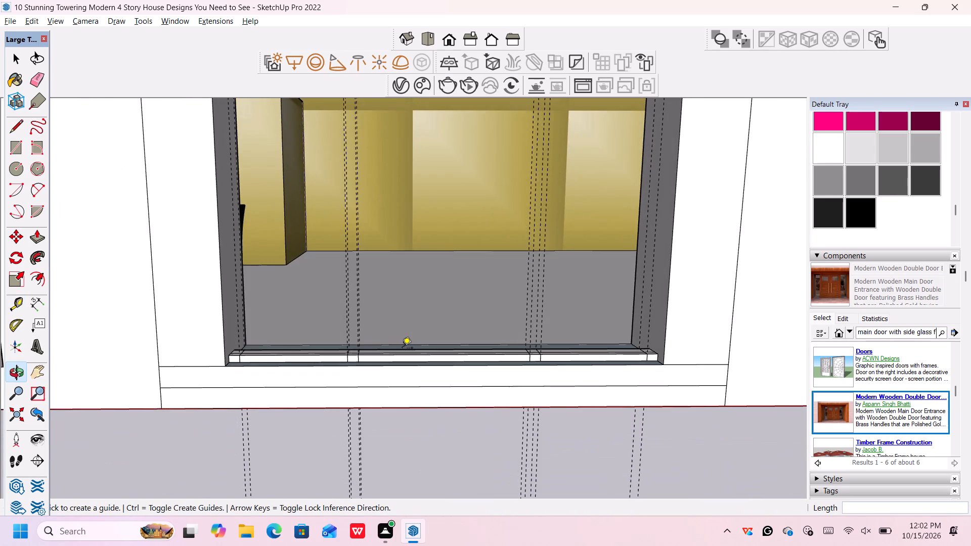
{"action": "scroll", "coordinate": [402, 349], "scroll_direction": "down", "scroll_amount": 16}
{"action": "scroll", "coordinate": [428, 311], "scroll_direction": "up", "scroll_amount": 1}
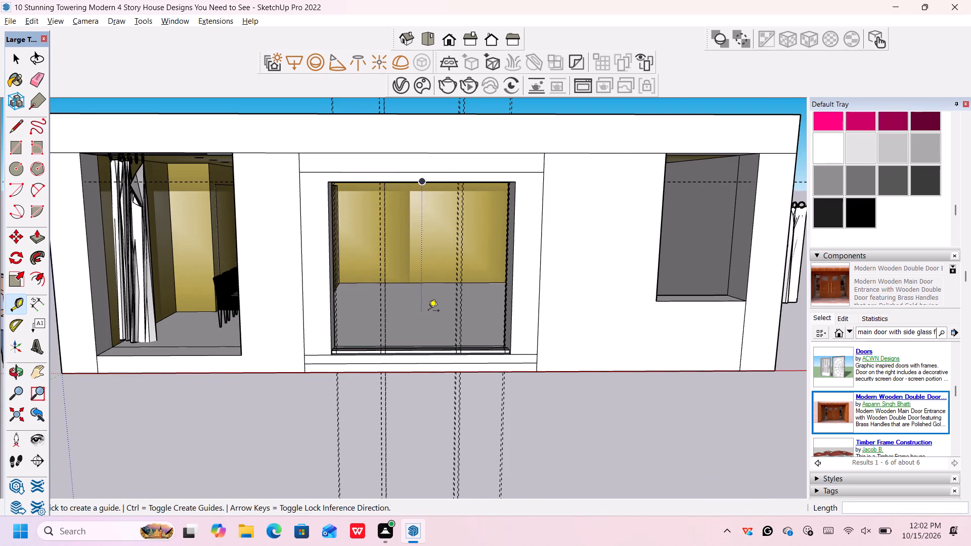
Place a guide on the head's underside 2" inward from the outer lengthwise guide, between the two existing guides.
{"action": "scroll", "coordinate": [428, 311], "scroll_direction": "up", "scroll_amount": 2}
{"action": "middle_click", "coordinate": [456, 267]}
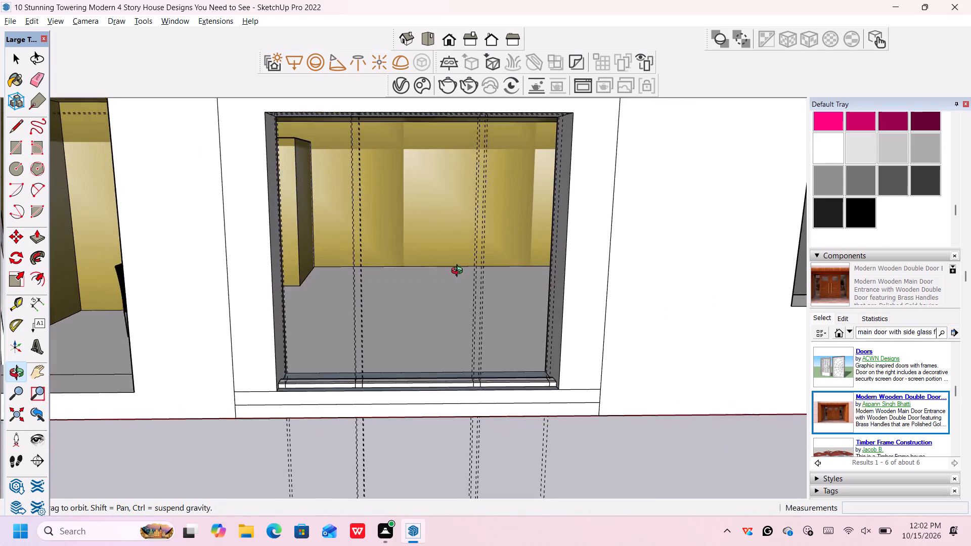
{"action": "scroll", "coordinate": [459, 271], "scroll_direction": "down", "scroll_amount": 5}
{"action": "scroll", "coordinate": [436, 206], "scroll_direction": "up", "scroll_amount": 5}
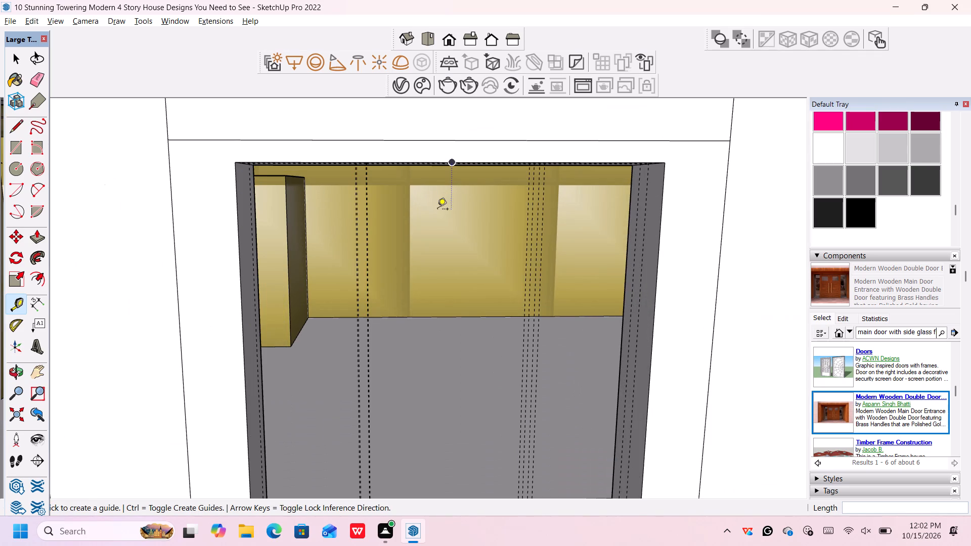
{"action": "middle_click_drag", "start_coordinate": [456, 240], "coordinate": [455, 209]}
{"action": "middle_click", "coordinate": [455, 209]}
{"action": "middle_click_drag", "start_coordinate": [455, 211], "coordinate": [455, 211]}
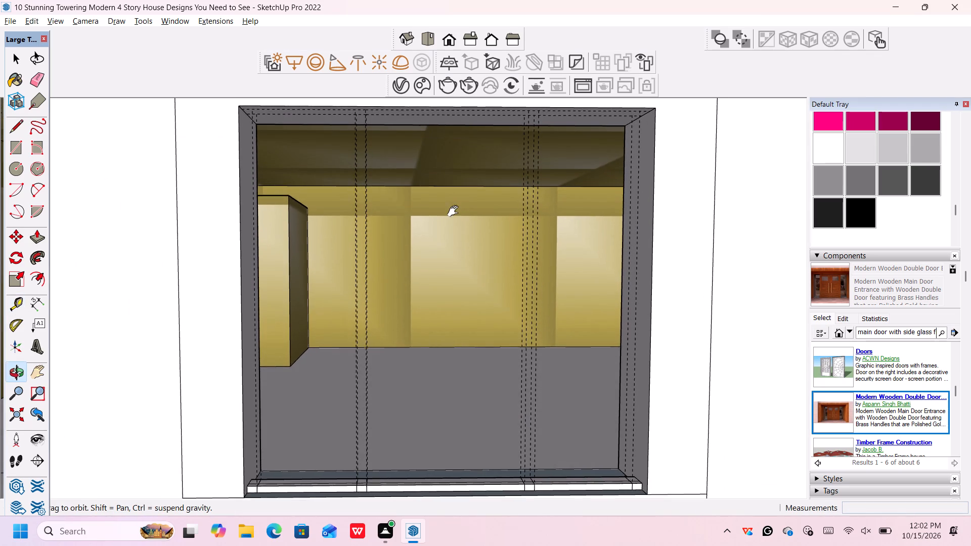
{"action": "middle_click_drag", "start_coordinate": [455, 211], "coordinate": [457, 309]}
{"action": "middle_click", "coordinate": [457, 309], "text": "shift"}
{"action": "middle_click_drag", "start_coordinate": [446, 407], "coordinate": [443, 353]}
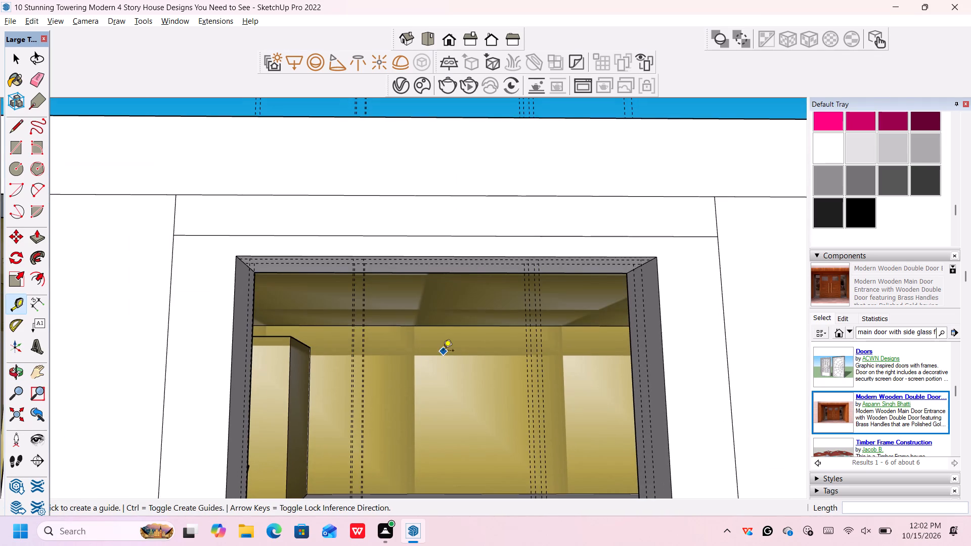
{"action": "scroll", "coordinate": [459, 287], "scroll_direction": "up", "scroll_amount": 5}
{"action": "scroll", "coordinate": [460, 281], "scroll_direction": "down", "scroll_amount": 3}
{"action": "middle_click_drag", "start_coordinate": [460, 281], "coordinate": [459, 257]}
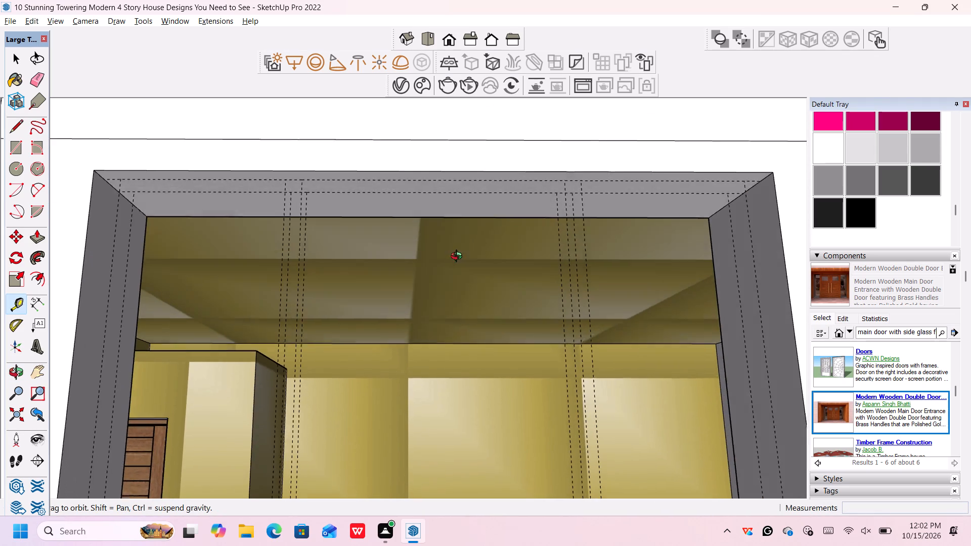
{"action": "middle_click_drag", "start_coordinate": [459, 257], "coordinate": [459, 254]}
{"action": "middle_click", "coordinate": [459, 254]}
{"action": "scroll", "coordinate": [429, 136], "scroll_direction": "up", "scroll_amount": 5}
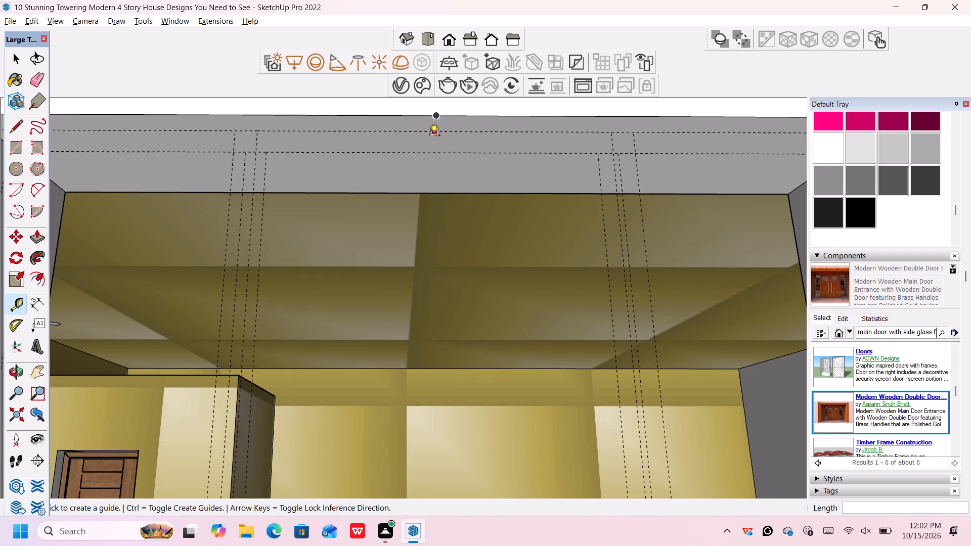
{"action": "left_click", "coordinate": [425, 132]}
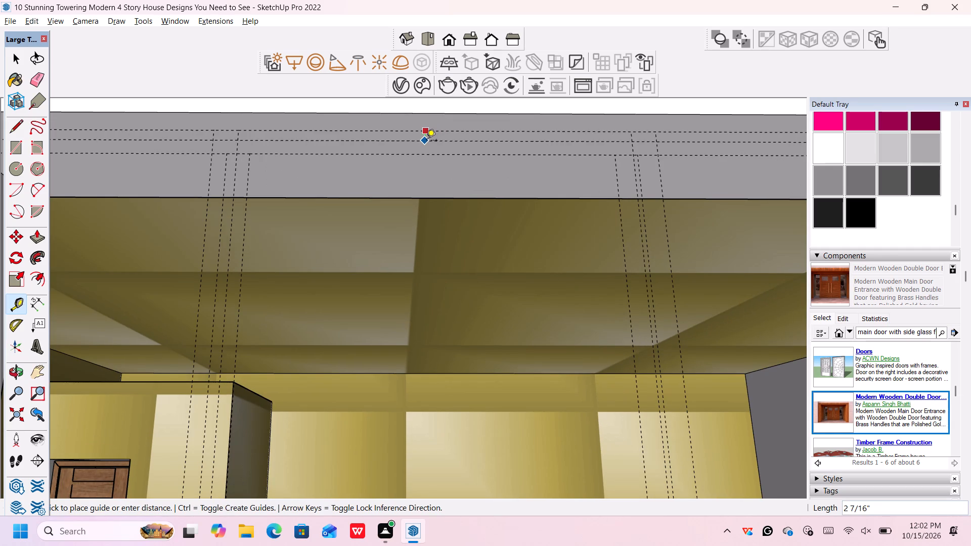
{"action": "key", "text": "2"}
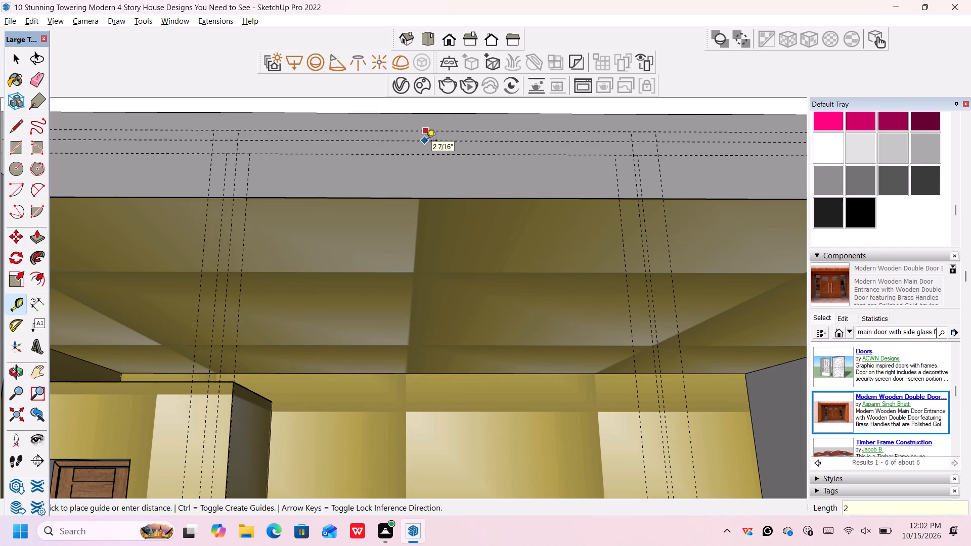
{"action": "key", "text": "shift+quotedbl"}
{"action": "key", "text": "Return"}
Place a front-to-back guide on the head's underside 3" in from the left jamb's face.
{"action": "scroll", "coordinate": [431, 153], "scroll_direction": "down", "scroll_amount": 6}
{"action": "scroll", "coordinate": [431, 153], "scroll_direction": "up", "scroll_amount": 1}
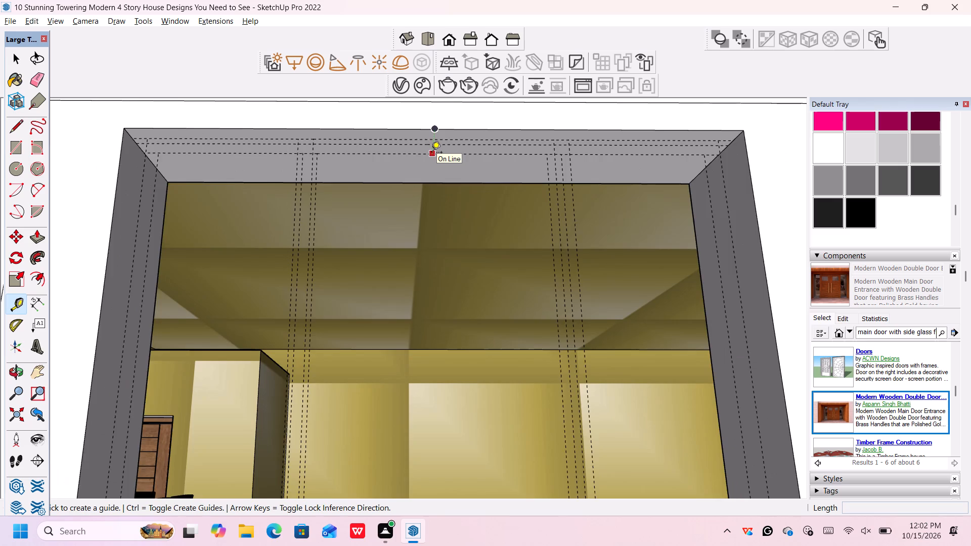
{"action": "scroll", "coordinate": [431, 153], "scroll_direction": "up", "scroll_amount": 1}
{"action": "scroll", "coordinate": [317, 170], "scroll_direction": "up", "scroll_amount": 3}
{"action": "scroll", "coordinate": [290, 143], "scroll_direction": "down", "scroll_amount": 2}
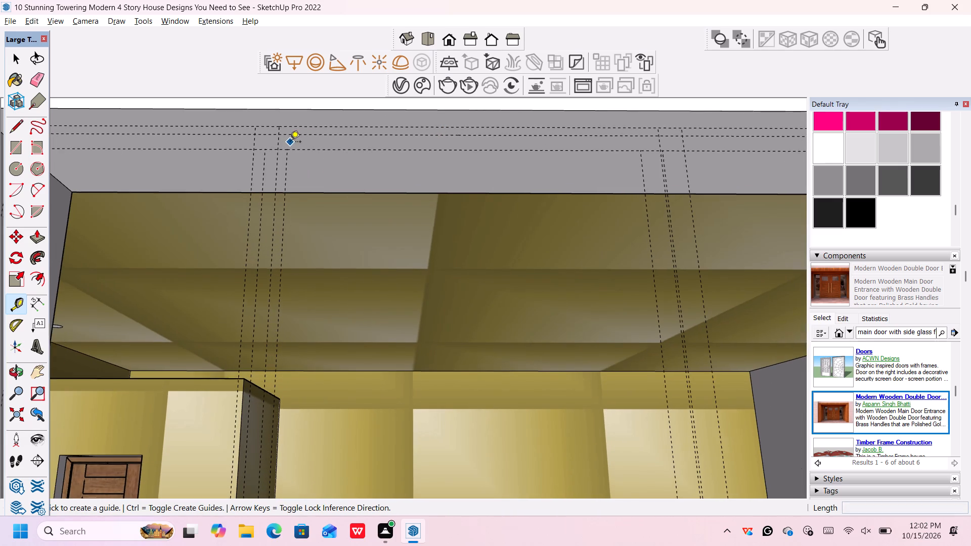
{"action": "scroll", "coordinate": [290, 143], "scroll_direction": "down", "scroll_amount": 3}
{"action": "scroll", "coordinate": [102, 150], "scroll_direction": "up", "scroll_amount": 3}
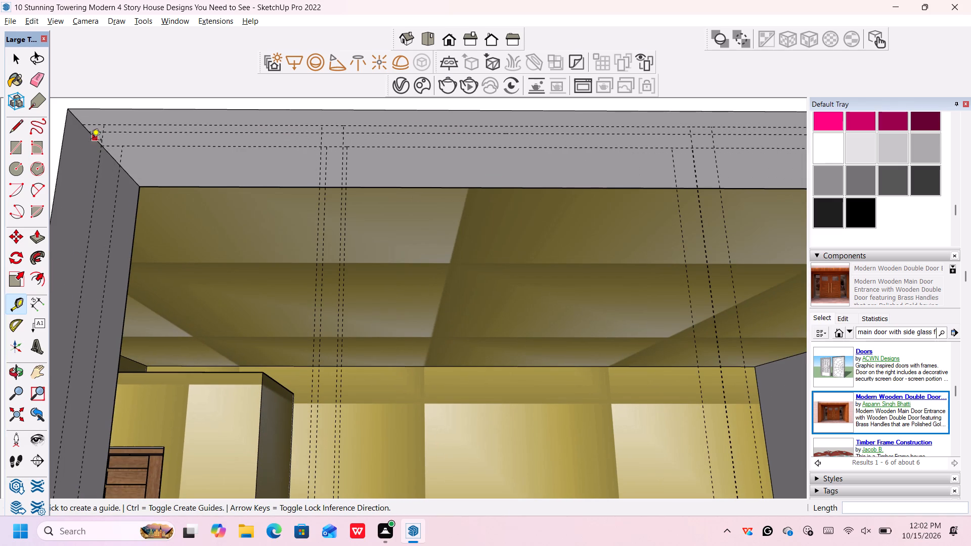
{"action": "left_click", "coordinate": [91, 141]}
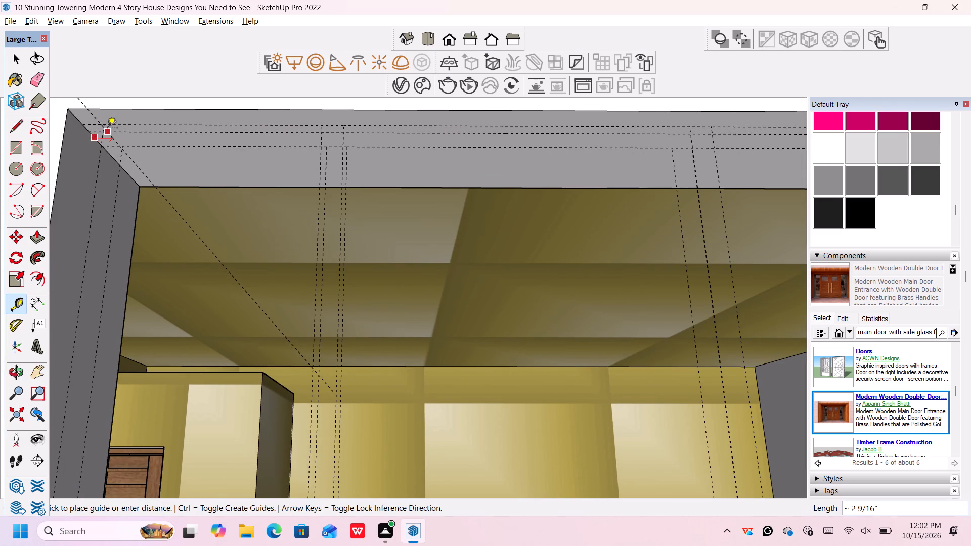
{"action": "left_click", "coordinate": [106, 125]}
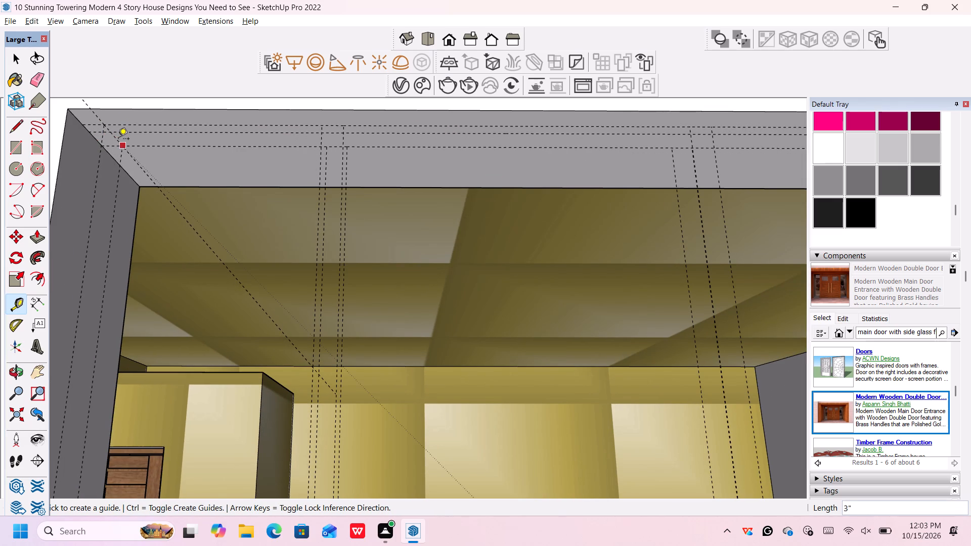
{"action": "left_click", "coordinate": [116, 140]}
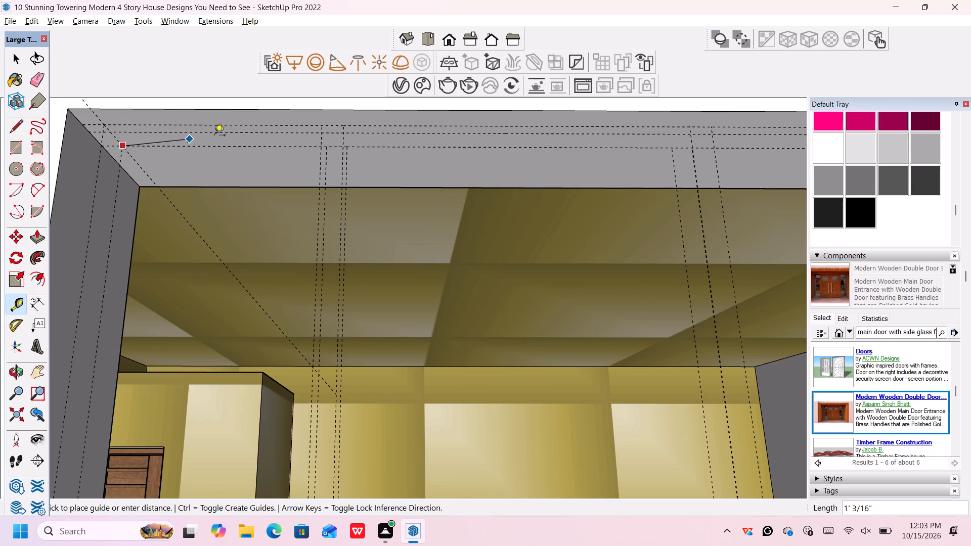
{"action": "key", "text": "Escape"}
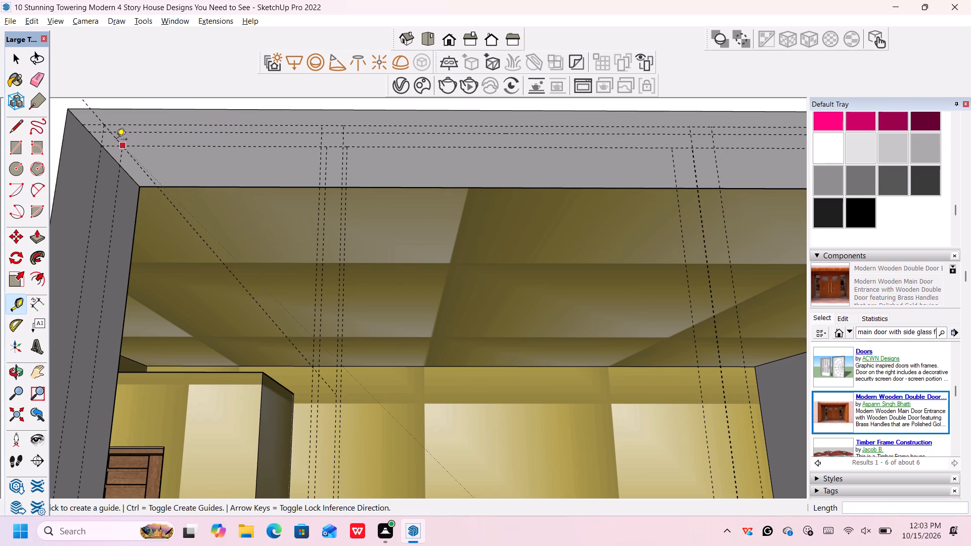
Place two front-to-back guides for the left mullion on the head's underside, 2' 6" from the left jamb guide and 3" farther.
{"action": "left_click", "coordinate": [115, 139]}
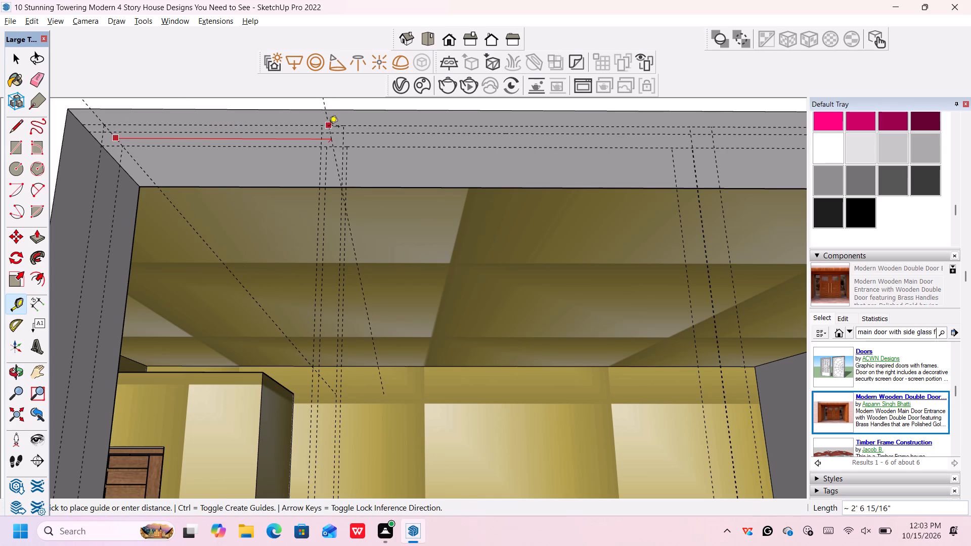
{"action": "left_click", "coordinate": [322, 129]}
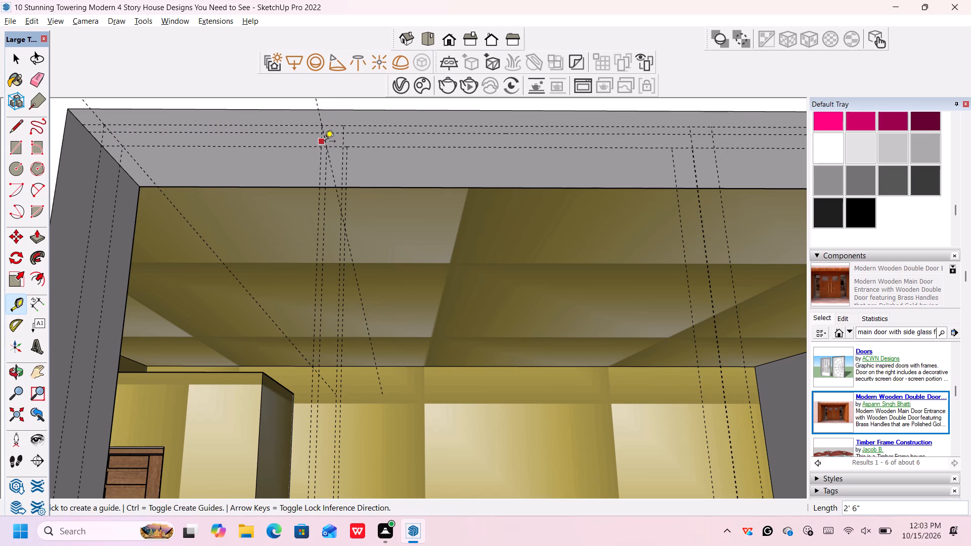
{"action": "scroll", "coordinate": [326, 142], "scroll_direction": "up", "scroll_amount": 5}
{"action": "left_click", "coordinate": [325, 141]}
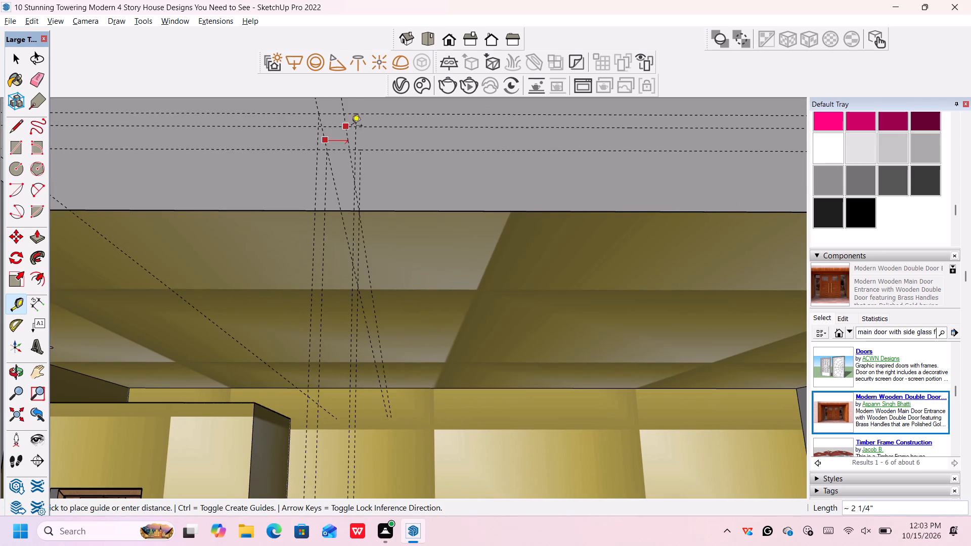
{"action": "left_click", "coordinate": [355, 116]}
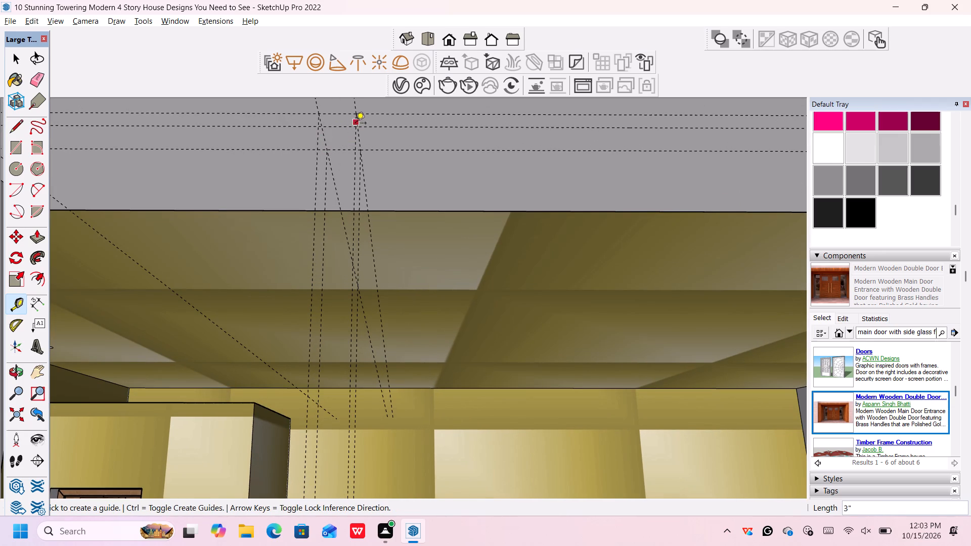
Place two front-to-back guides for the right mullion on the head's underside, 4' from the left mullion's inner guide and 3" farther.
{"action": "scroll", "coordinate": [357, 124], "scroll_direction": "down", "scroll_amount": 14}
{"action": "scroll", "coordinate": [640, 153], "scroll_direction": "down", "scroll_amount": 1}
{"action": "middle_click_drag", "start_coordinate": [633, 150], "coordinate": [625, 148]}
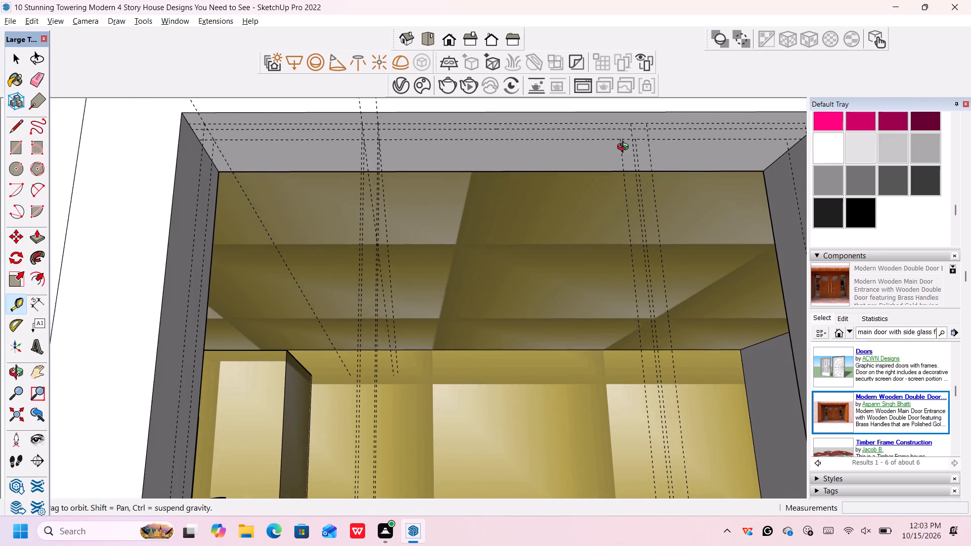
{"action": "middle_click_drag", "start_coordinate": [625, 148], "coordinate": [615, 149]}
{"action": "scroll", "coordinate": [358, 158], "scroll_direction": "up", "scroll_amount": 1}
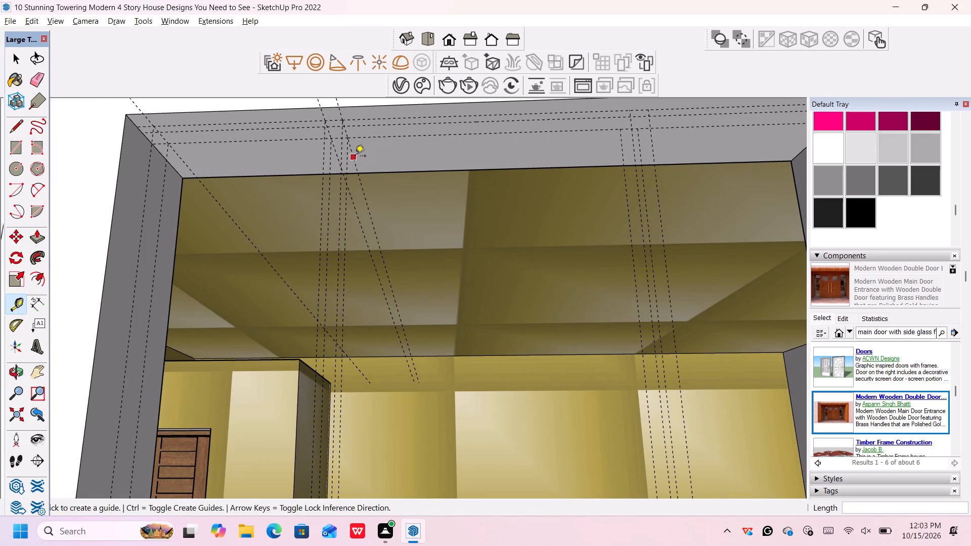
{"action": "left_click", "coordinate": [354, 156]}
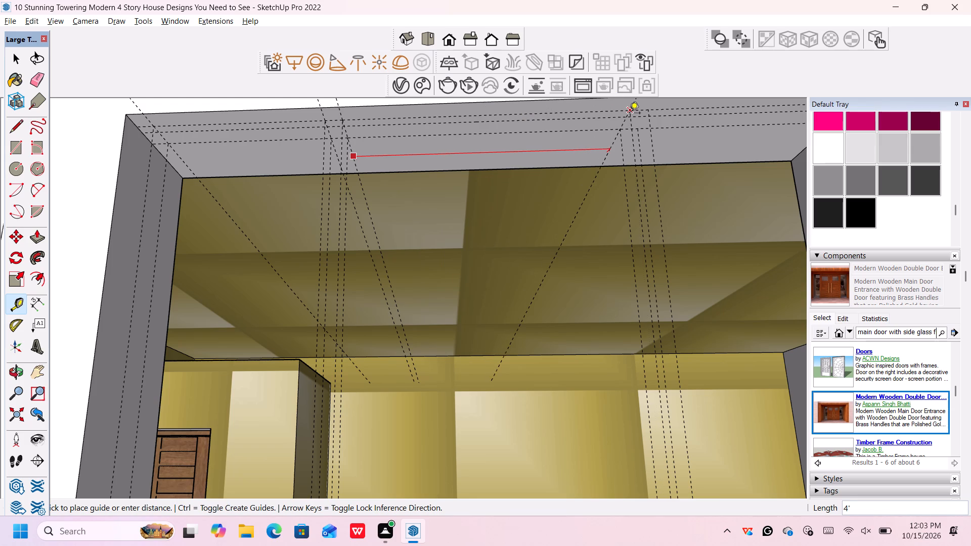
{"action": "left_click", "coordinate": [629, 112]}
{"action": "scroll", "coordinate": [617, 147], "scroll_direction": "down", "scroll_amount": 5}
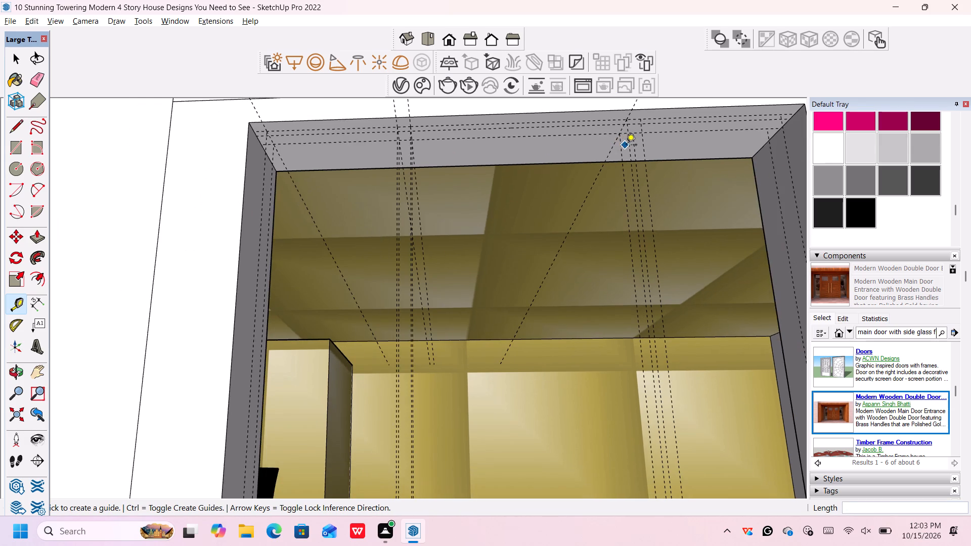
{"action": "scroll", "coordinate": [626, 146], "scroll_direction": "down", "scroll_amount": 1}
{"action": "middle_click_drag", "start_coordinate": [652, 147], "coordinate": [616, 144]}
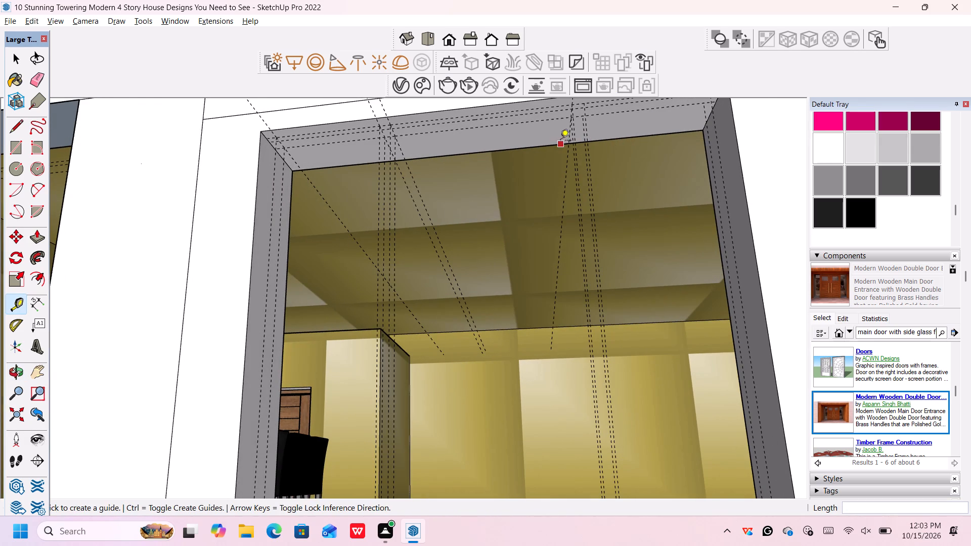
{"action": "scroll", "coordinate": [564, 140], "scroll_direction": "up", "scroll_amount": 4}
{"action": "left_click", "coordinate": [570, 135]}
{"action": "scroll", "coordinate": [593, 124], "scroll_direction": "down", "scroll_amount": 6}
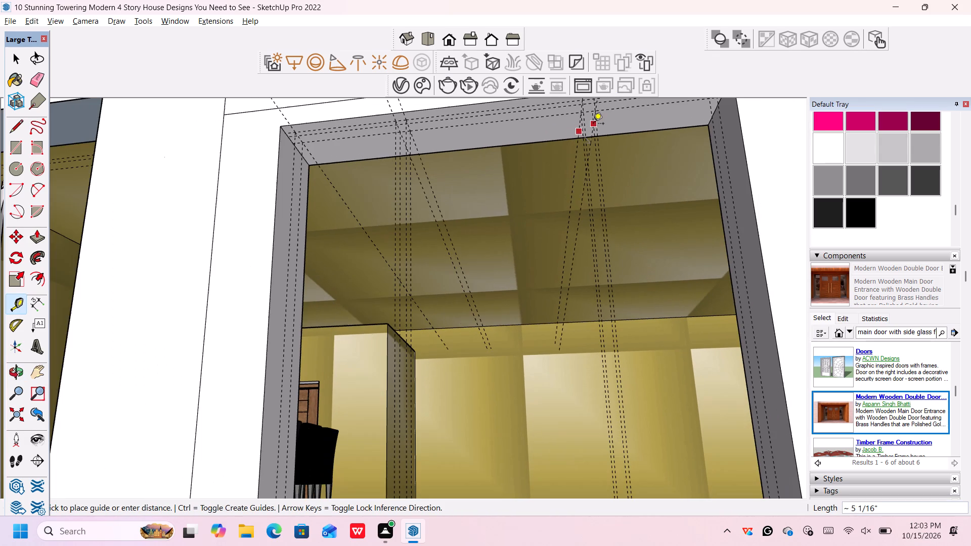
{"action": "middle_click_drag", "start_coordinate": [591, 111], "coordinate": [590, 120]}
{"action": "scroll", "coordinate": [595, 115], "scroll_direction": "up", "scroll_amount": 1}
{"action": "left_click", "coordinate": [595, 114]}
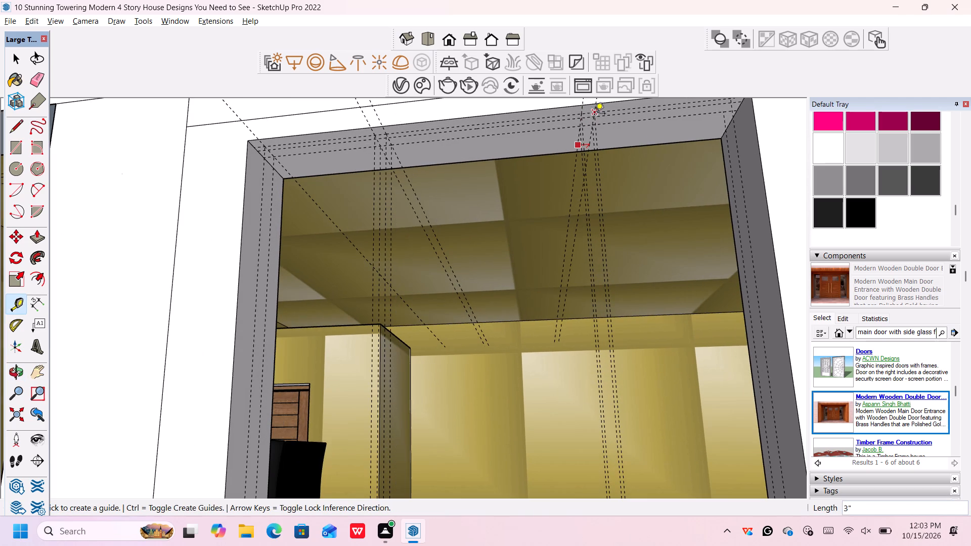
Place a front-to-back guide on the head's underside 3" in from the right jamb's face.
{"action": "scroll", "coordinate": [643, 130], "scroll_direction": "down", "scroll_amount": 1}
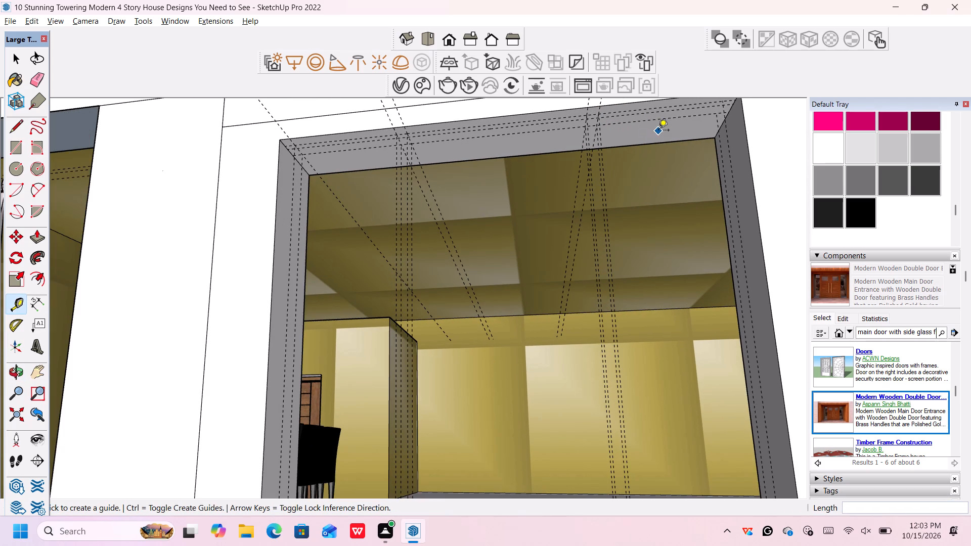
{"action": "middle_click_drag", "start_coordinate": [658, 131], "coordinate": [624, 168]}
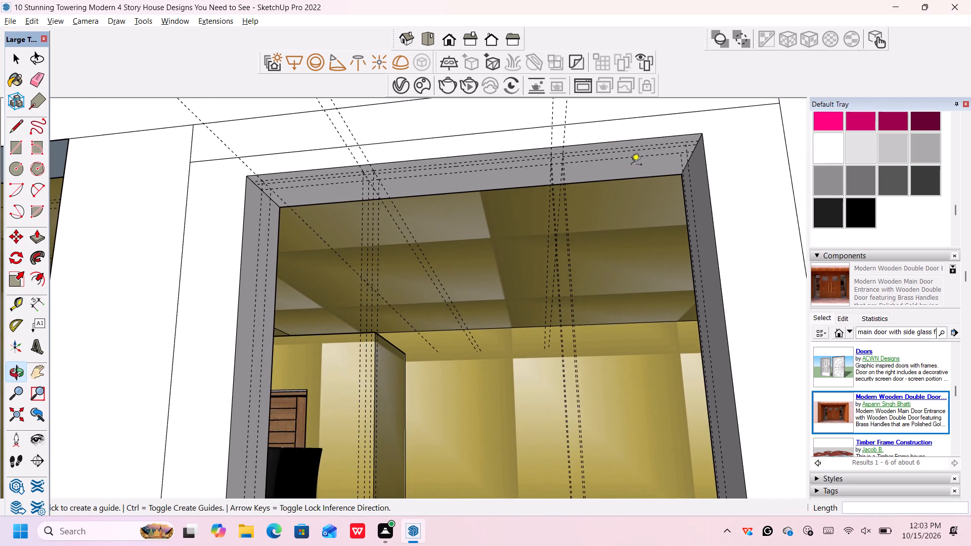
{"action": "scroll", "coordinate": [659, 154], "scroll_direction": "up", "scroll_amount": 7}
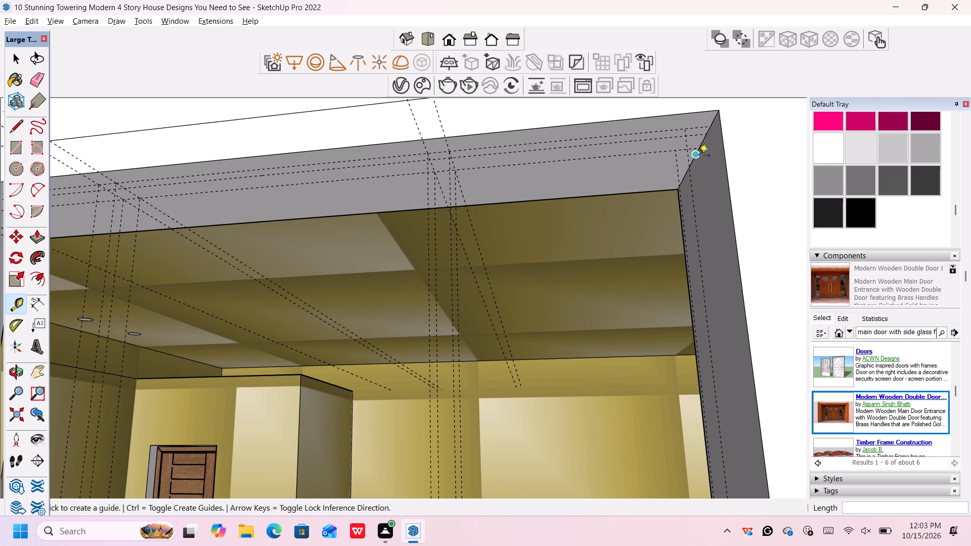
{"action": "left_click", "coordinate": [697, 156]}
{"action": "left_click", "coordinate": [685, 131]}
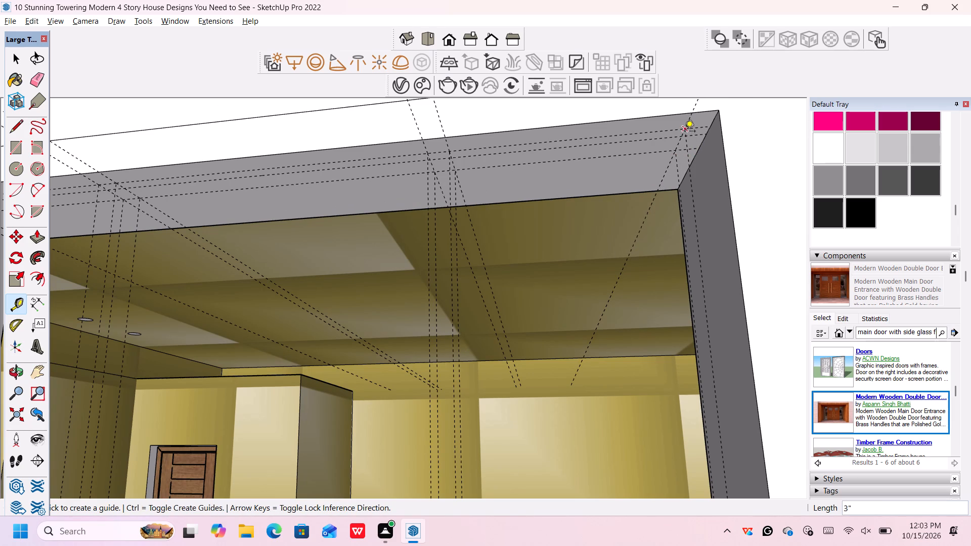
Draw a 10' line along the frontmost lengthwise guide on the head's underside, from the left jamb to the right jamb.
{"action": "scroll", "coordinate": [685, 134], "scroll_direction": "down", "scroll_amount": 8}
{"action": "scroll", "coordinate": [349, 202], "scroll_direction": "up", "scroll_amount": 1}
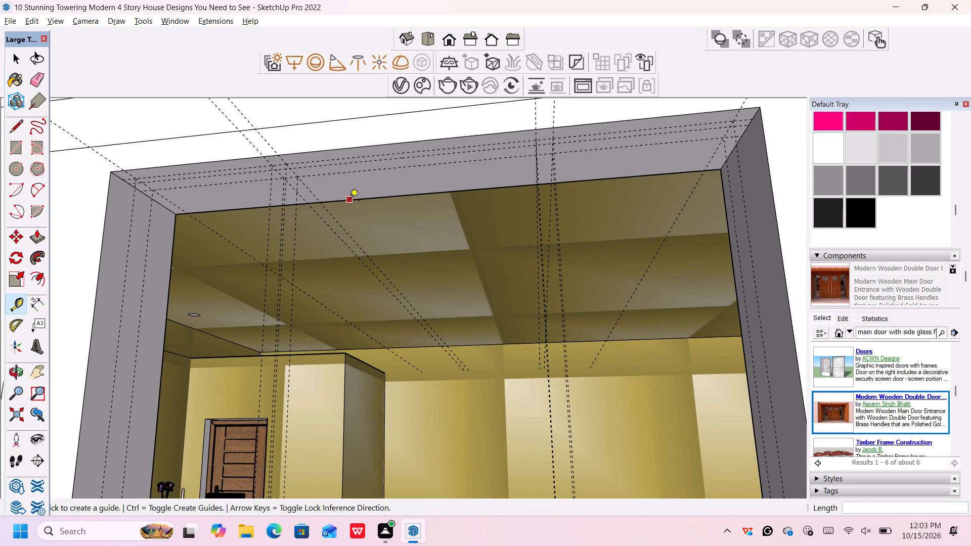
{"action": "key", "text": "Escape"}
{"action": "key", "text": "space"}
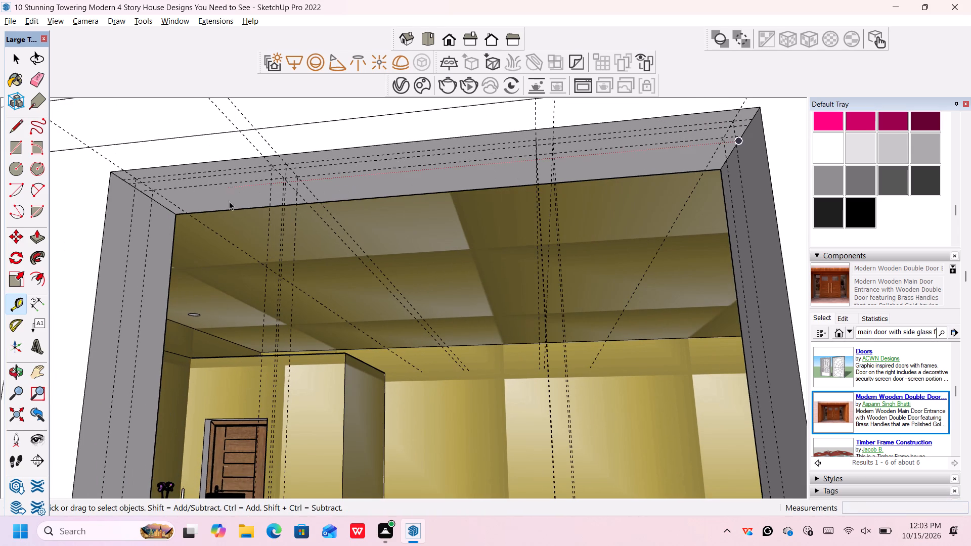
{"action": "scroll", "coordinate": [145, 185], "scroll_direction": "up", "scroll_amount": 1}
{"action": "scroll", "coordinate": [160, 183], "scroll_direction": "down", "scroll_amount": 4}
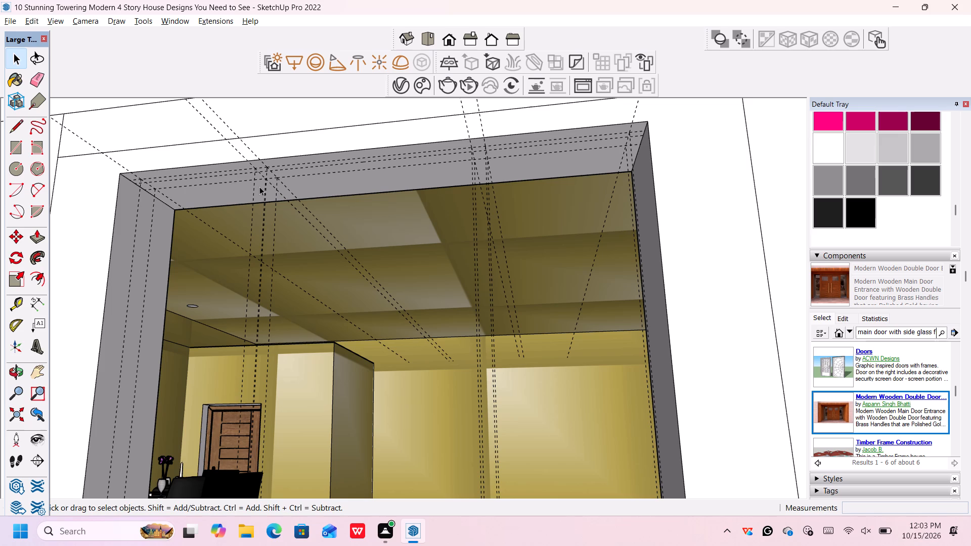
{"action": "key", "text": "l"}
{"action": "scroll", "coordinate": [135, 180], "scroll_direction": "up", "scroll_amount": 5}
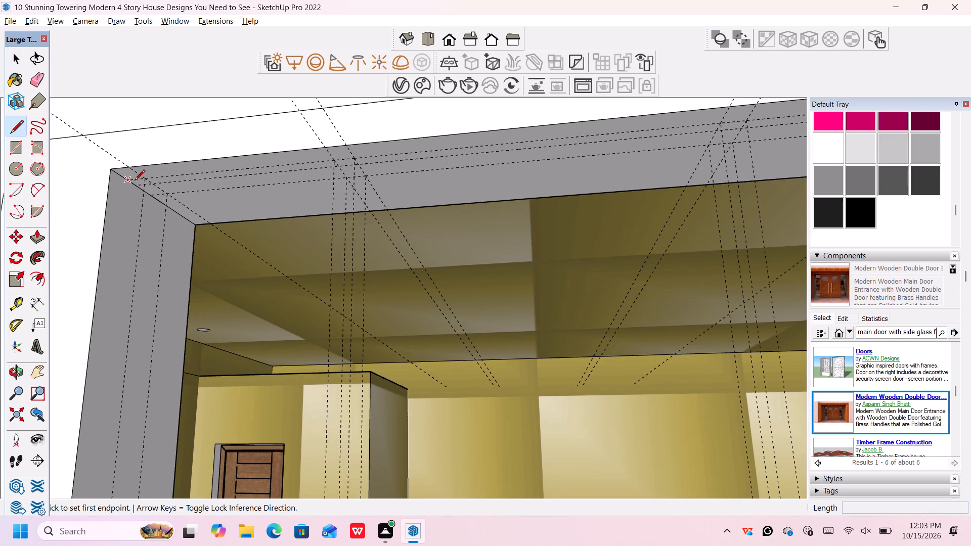
{"action": "left_click", "coordinate": [131, 181]}
{"action": "scroll", "coordinate": [415, 161], "scroll_direction": "down", "scroll_amount": 4}
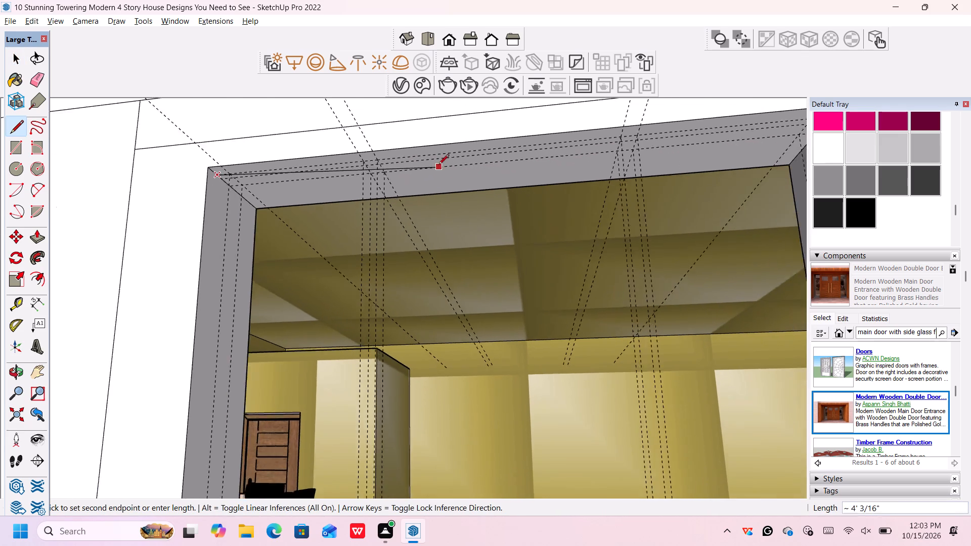
{"action": "scroll", "coordinate": [438, 165], "scroll_direction": "down", "scroll_amount": 2}
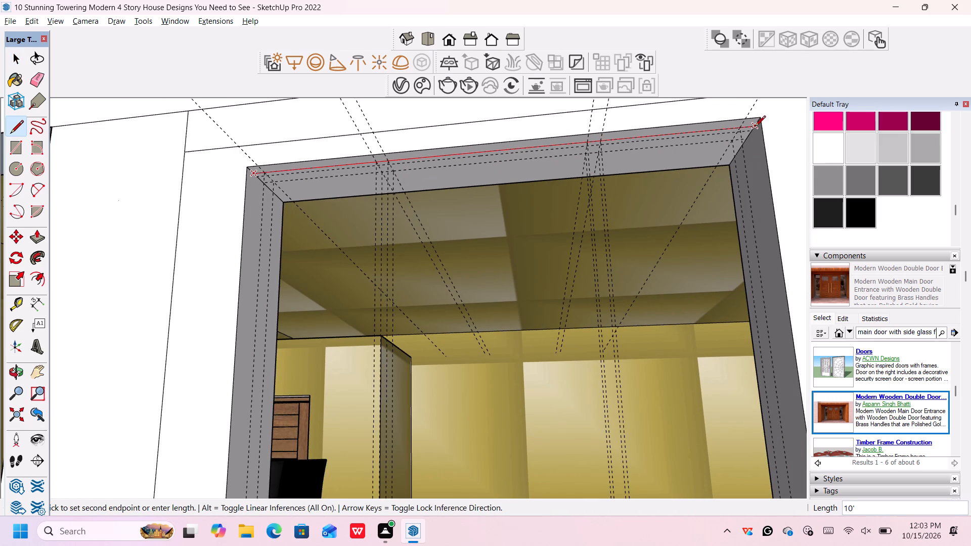
{"action": "left_click", "coordinate": [755, 126]}
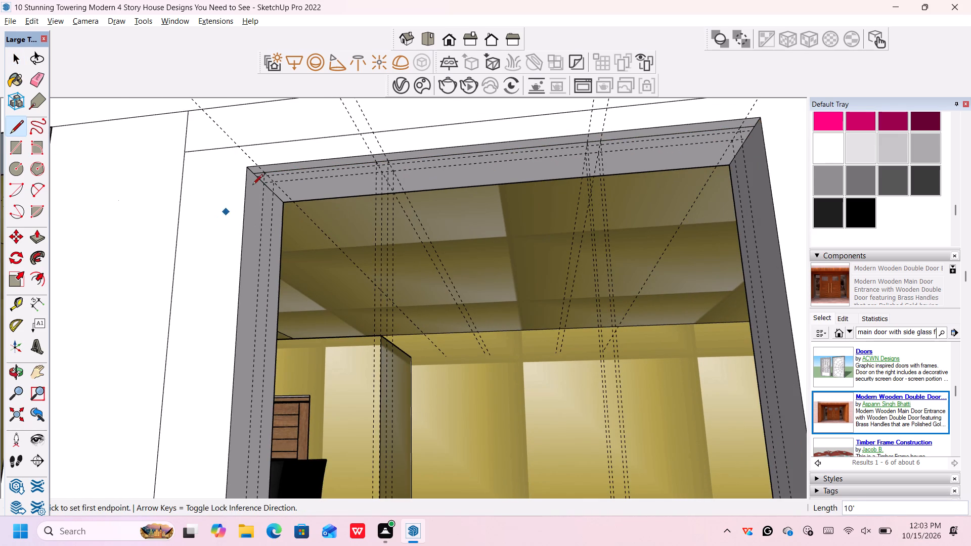
Draw a 10' line along the middle lengthwise guide on the head's underside, from the left jamb to the right jamb.
{"action": "scroll", "coordinate": [253, 185], "scroll_direction": "up", "scroll_amount": 4}
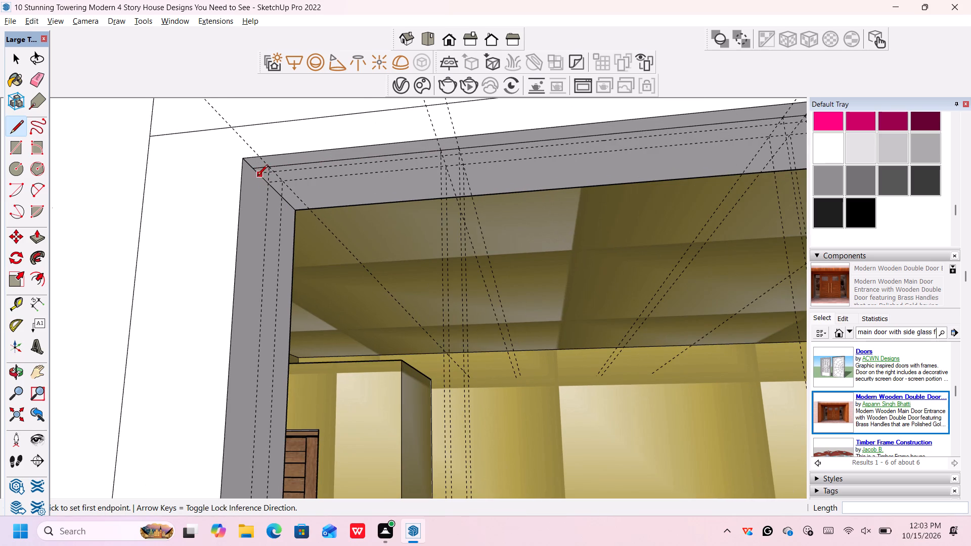
{"action": "left_click", "coordinate": [258, 176]}
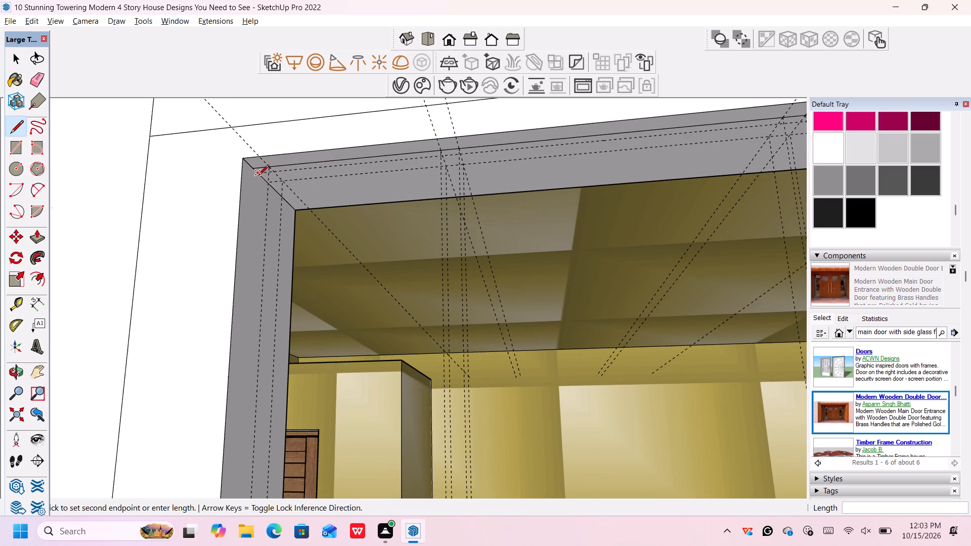
{"action": "scroll", "coordinate": [588, 161], "scroll_direction": "down", "scroll_amount": 5}
{"action": "scroll", "coordinate": [728, 148], "scroll_direction": "down", "scroll_amount": 1}
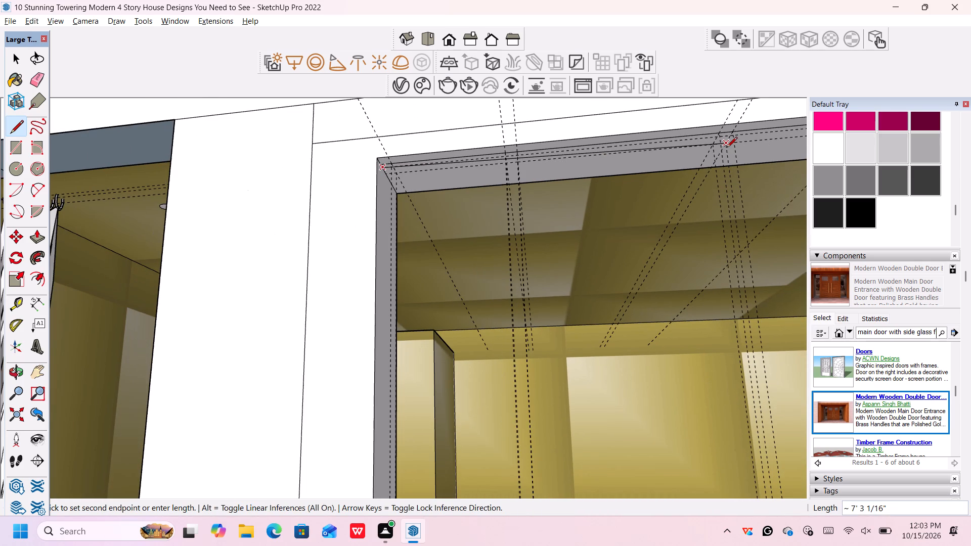
{"action": "middle_click_drag", "start_coordinate": [619, 164], "coordinate": [590, 172], "text": "shift"}
{"action": "middle_click", "coordinate": [591, 172], "text": "shift"}
{"action": "scroll", "coordinate": [604, 177], "scroll_direction": "down", "scroll_amount": 2}
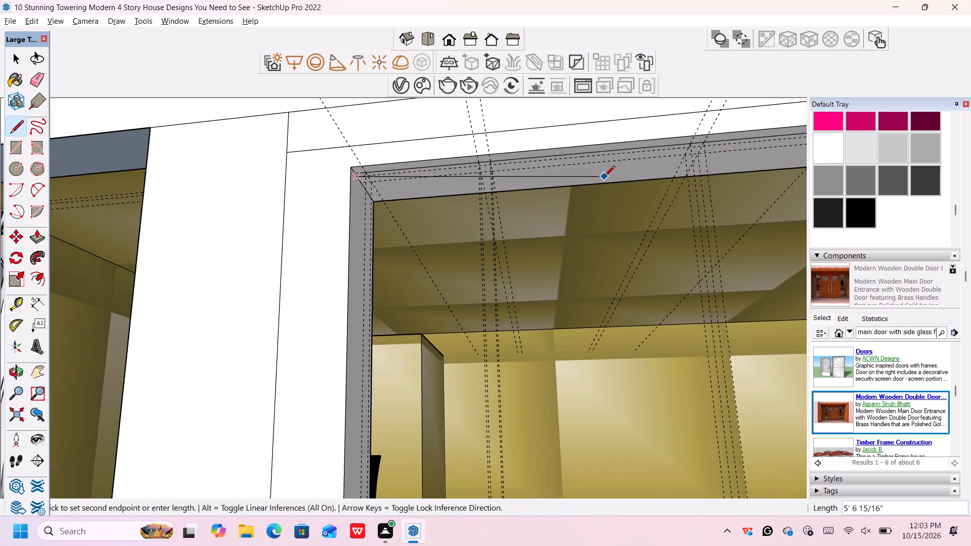
{"action": "scroll", "coordinate": [604, 177], "scroll_direction": "down", "scroll_amount": 5}
{"action": "scroll", "coordinate": [727, 151], "scroll_direction": "up", "scroll_amount": 6}
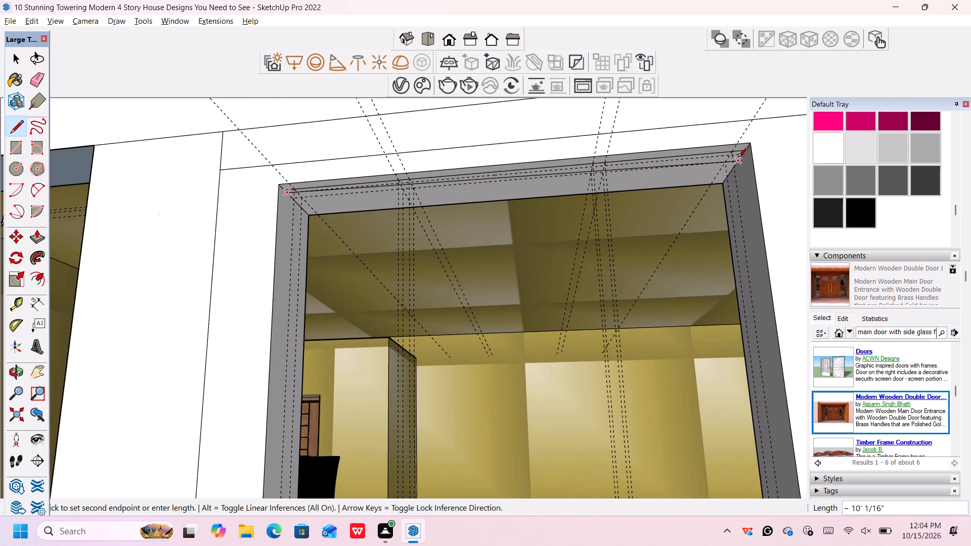
{"action": "scroll", "coordinate": [739, 157], "scroll_direction": "up", "scroll_amount": 6}
{"action": "left_click", "coordinate": [744, 155]}
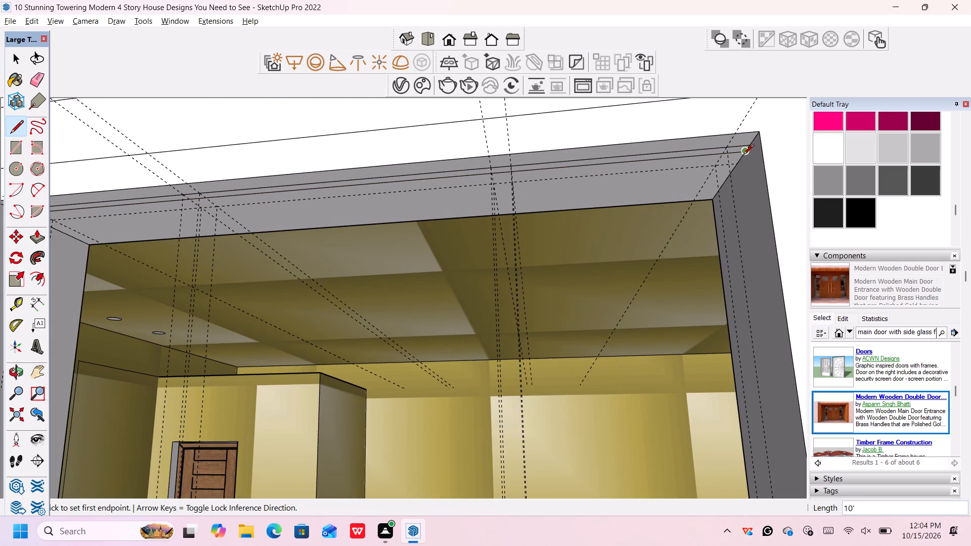
Draw a 10' line along the rearmost lengthwise guide on the head's underside, from the right jamb to the left jamb.
{"action": "left_click", "coordinate": [736, 163]}
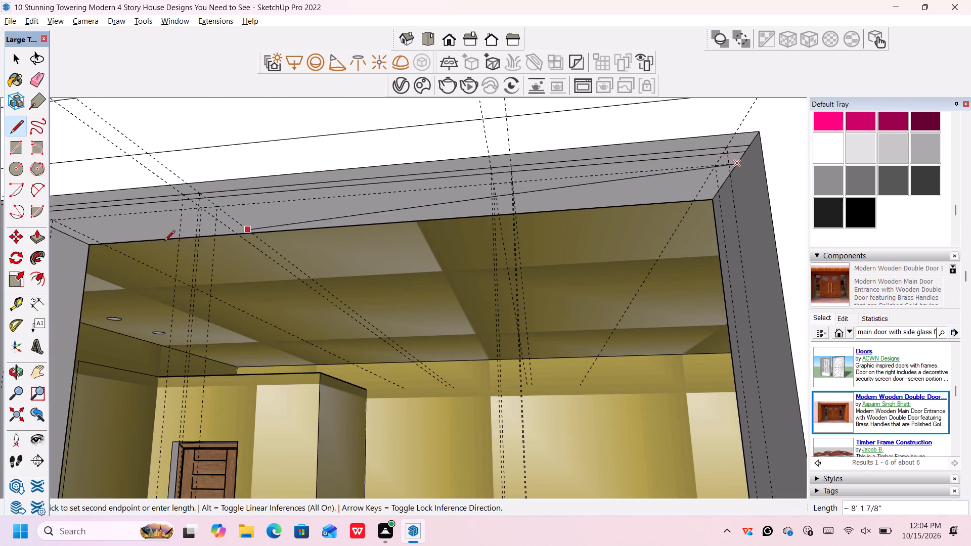
{"action": "scroll", "coordinate": [98, 234], "scroll_direction": "down", "scroll_amount": 5}
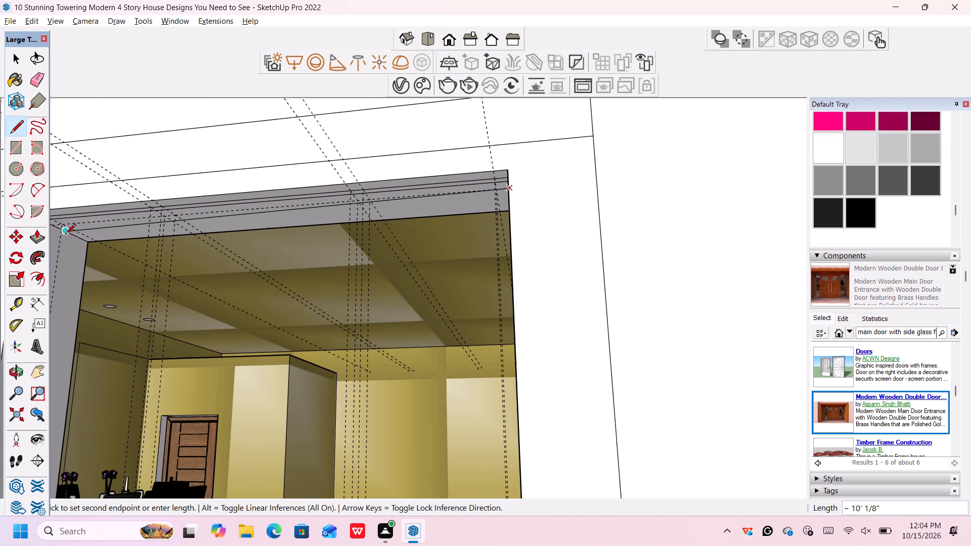
{"action": "middle_click_drag", "start_coordinate": [68, 235], "coordinate": [85, 237]}
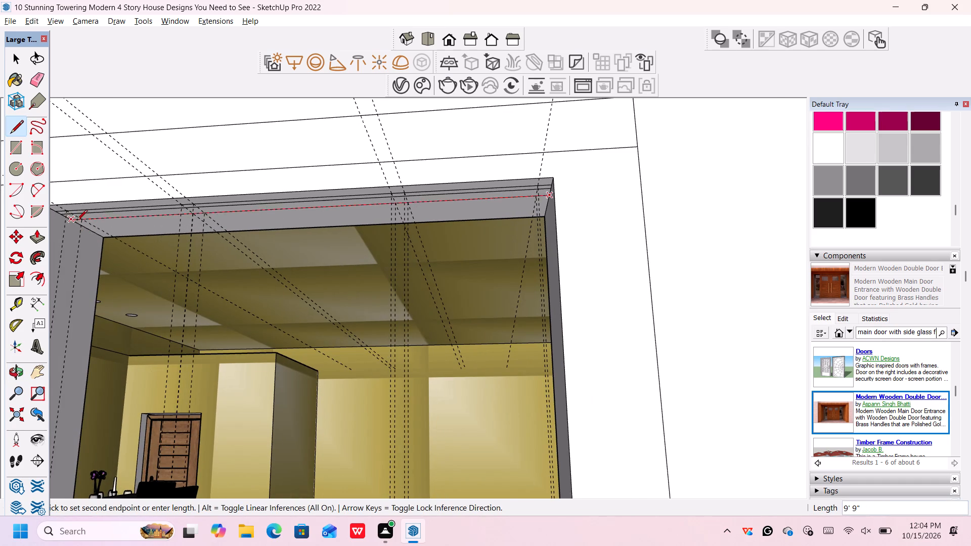
{"action": "scroll", "coordinate": [77, 221], "scroll_direction": "up", "scroll_amount": 4}
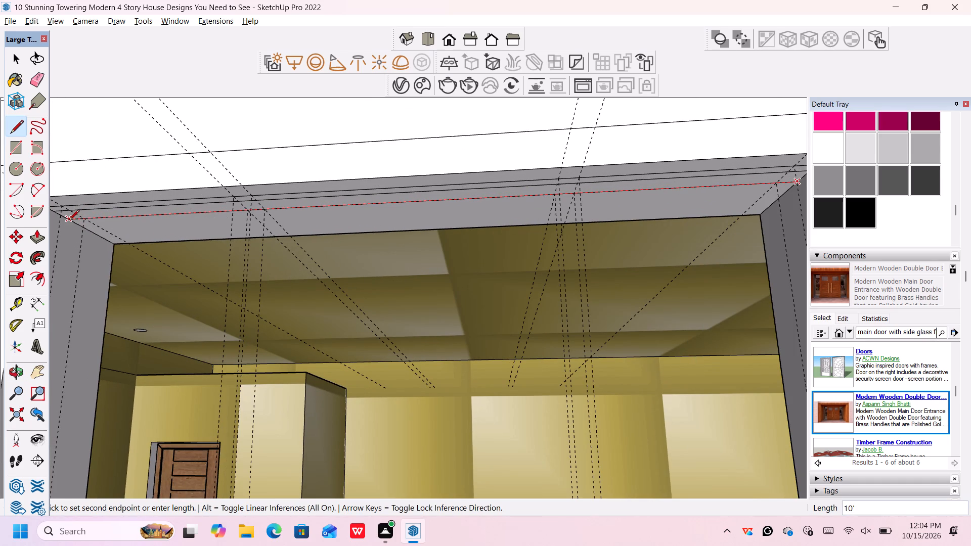
{"action": "left_click", "coordinate": [69, 221]}
Draw 6" front-to-back lines between the front and rear lines at the left jamb guide and both left mullion guides.
{"action": "scroll", "coordinate": [82, 222], "scroll_direction": "down", "scroll_amount": 7}
{"action": "middle_click_drag", "start_coordinate": [145, 223], "coordinate": [152, 221]}
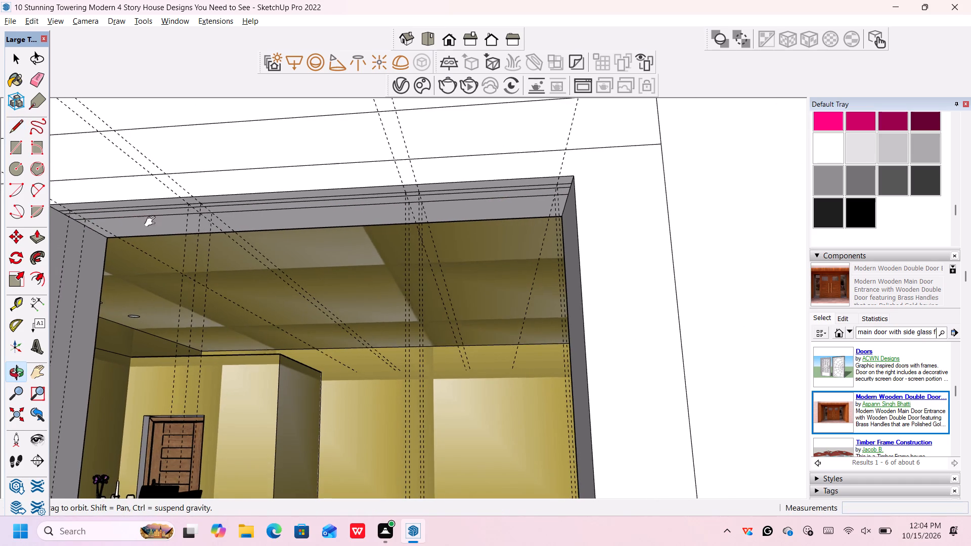
{"action": "middle_click_drag", "start_coordinate": [152, 221], "coordinate": [254, 242]}
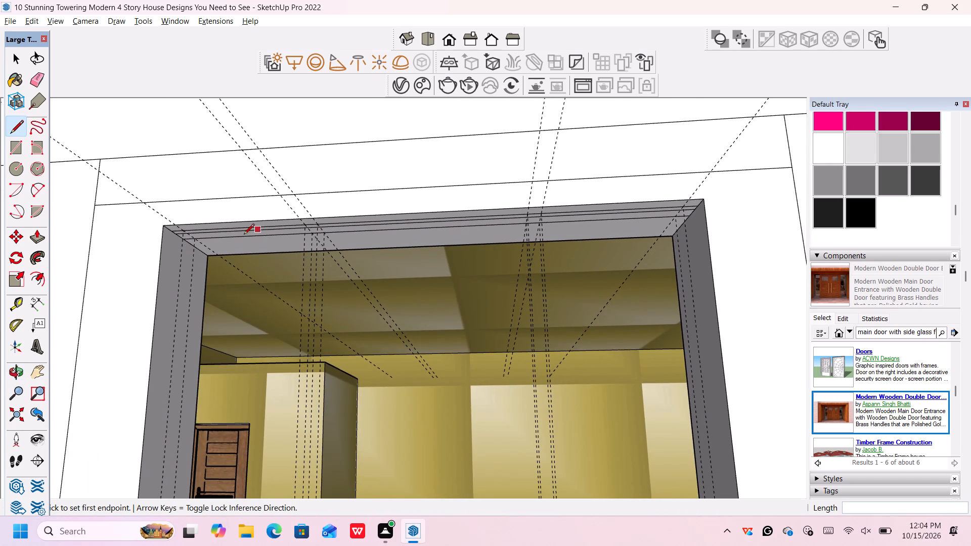
{"action": "scroll", "coordinate": [194, 238], "scroll_direction": "up", "scroll_amount": 12}
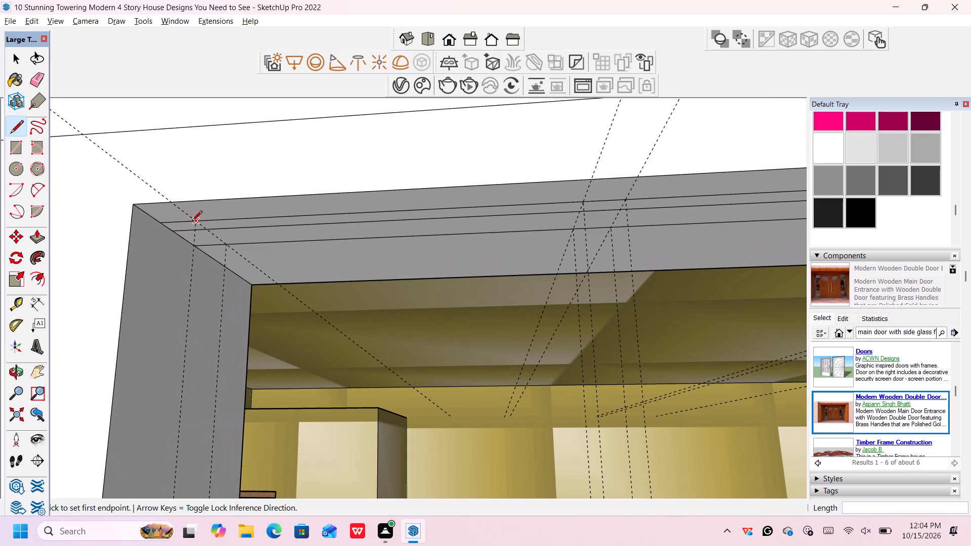
{"action": "left_click", "coordinate": [192, 222]}
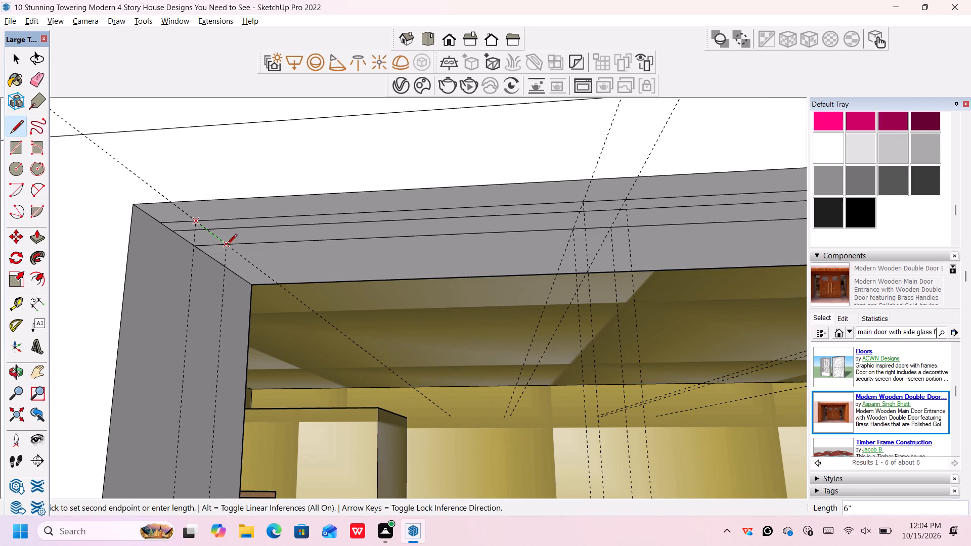
{"action": "left_click", "coordinate": [227, 245]}
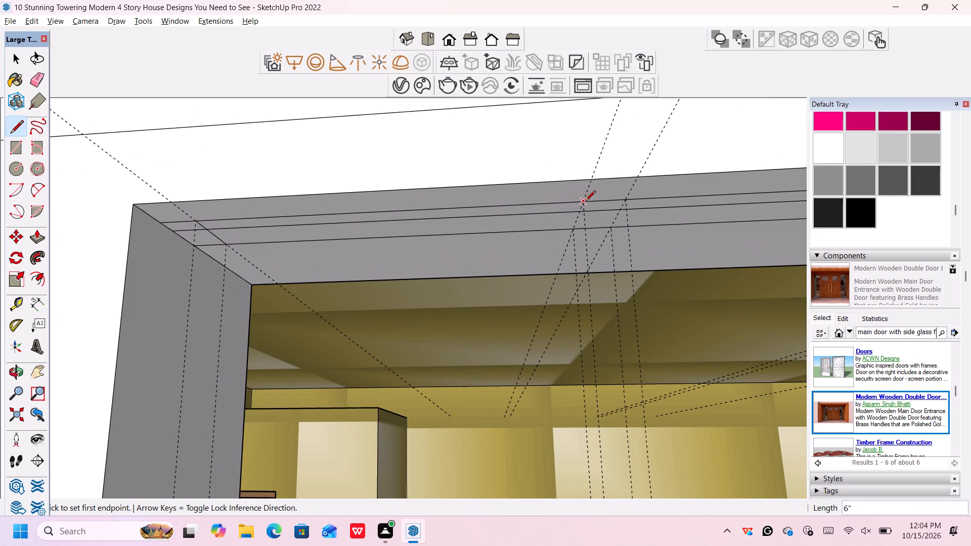
{"action": "left_click", "coordinate": [584, 202]}
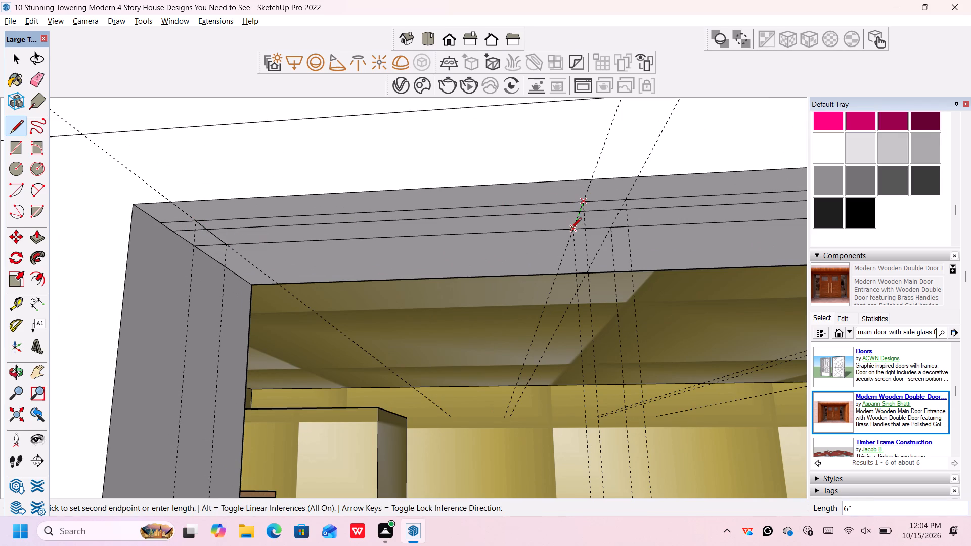
{"action": "left_click", "coordinate": [572, 228]}
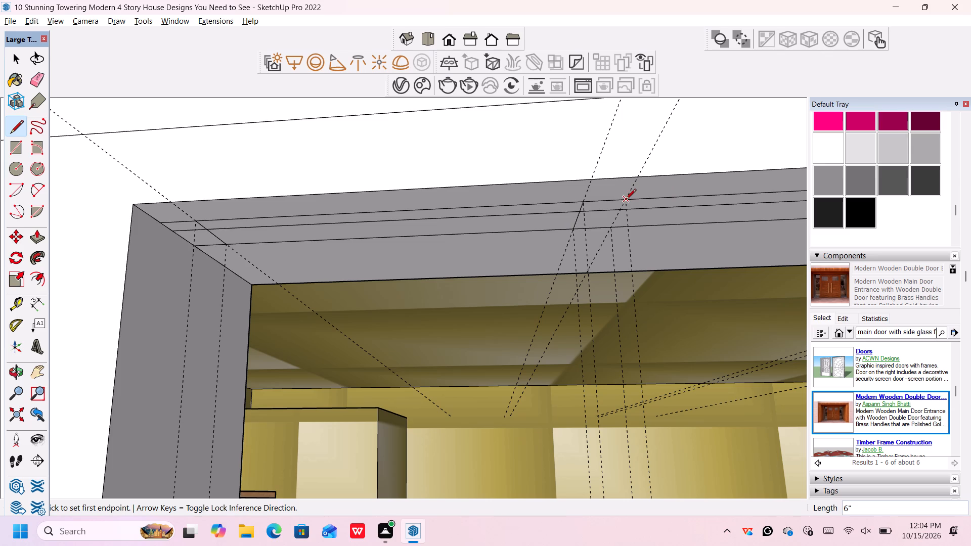
{"action": "left_click", "coordinate": [626, 200]}
{"action": "left_click", "coordinate": [612, 226]}
Draw 6" front-to-back lines between the front and rear lines at the right jamb guide and both right mullion guides.
{"action": "scroll", "coordinate": [614, 226], "scroll_direction": "down", "scroll_amount": 13}
{"action": "scroll", "coordinate": [740, 234], "scroll_direction": "down", "scroll_amount": 3}
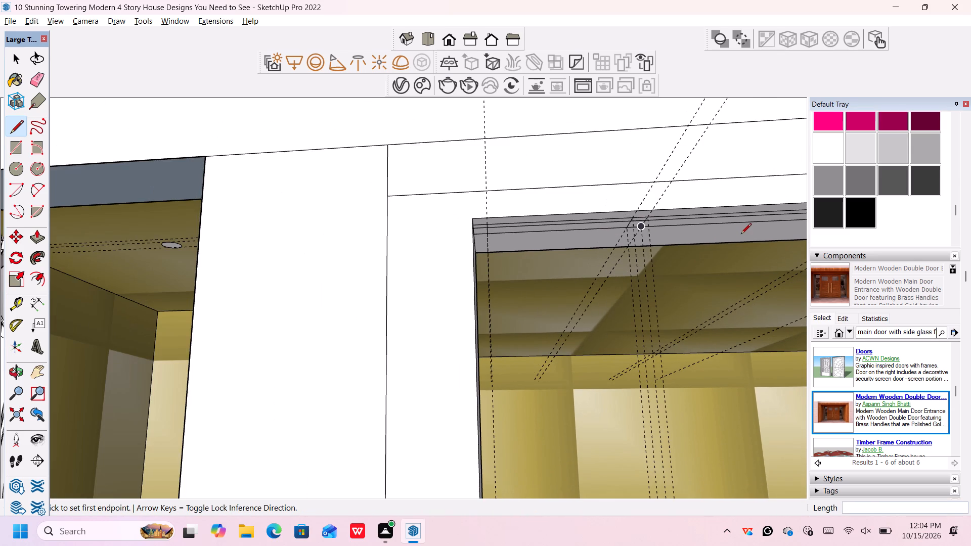
{"action": "middle_click_drag", "start_coordinate": [740, 236], "coordinate": [489, 231], "text": "shift"}
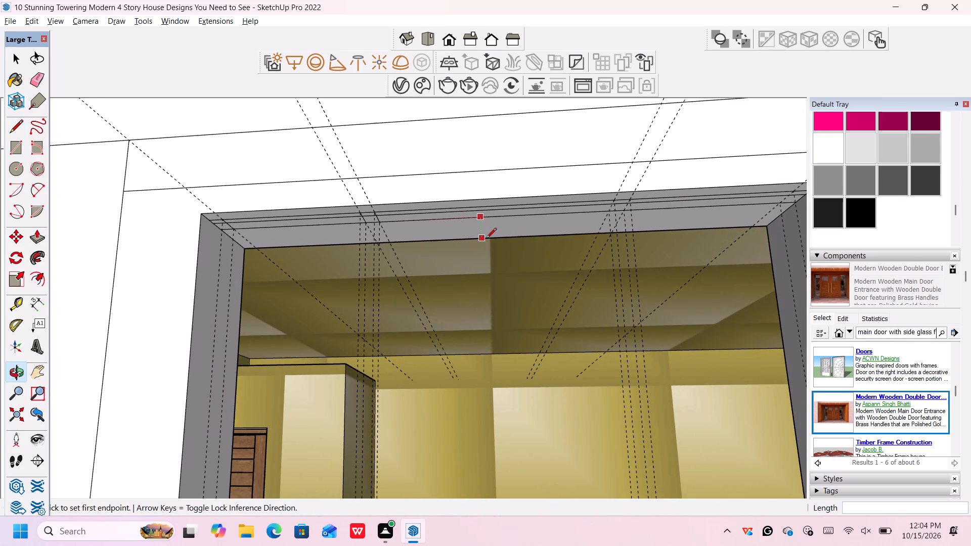
{"action": "middle_click_drag", "start_coordinate": [773, 223], "coordinate": [681, 207]}
{"action": "scroll", "coordinate": [681, 183], "scroll_direction": "up", "scroll_amount": 2}
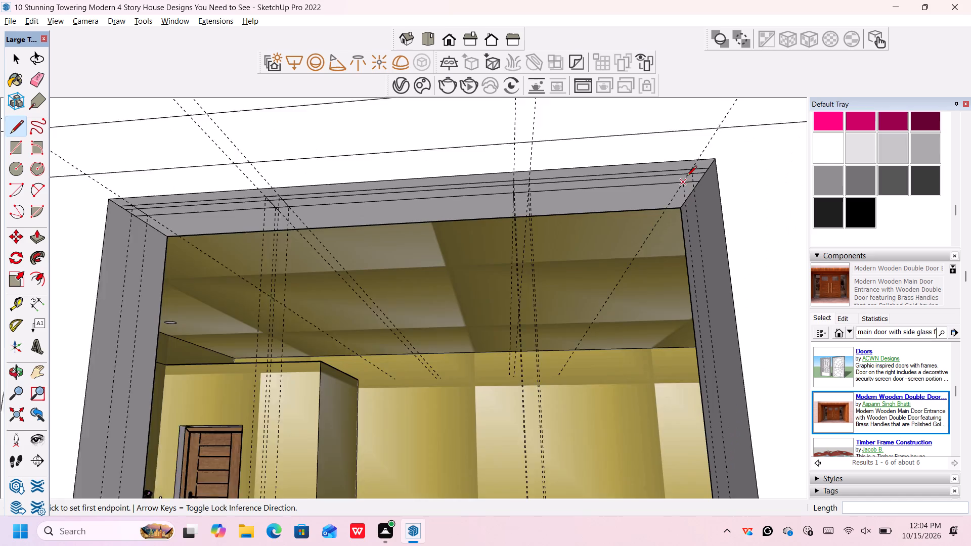
{"action": "scroll", "coordinate": [686, 177], "scroll_direction": "up", "scroll_amount": 4}
{"action": "left_click", "coordinate": [698, 163]}
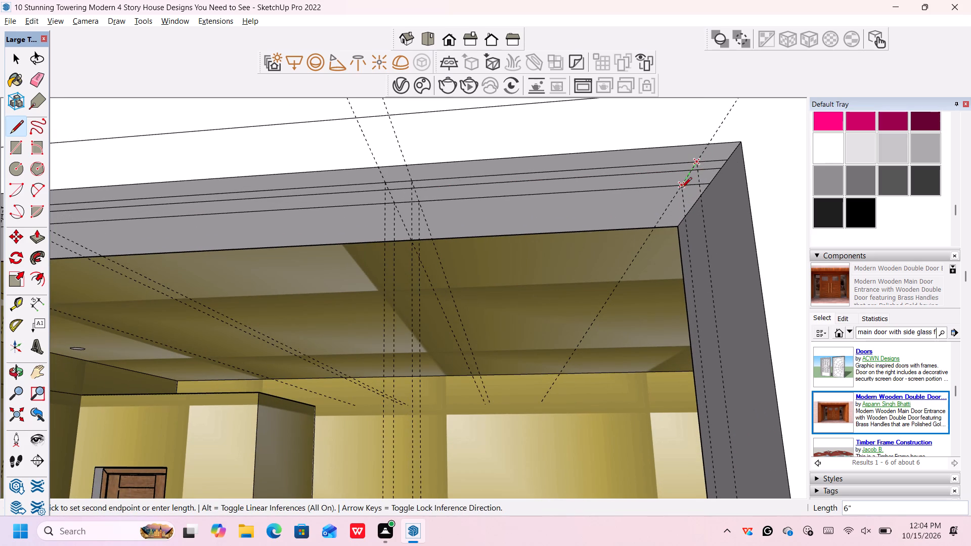
{"action": "left_click", "coordinate": [681, 189]}
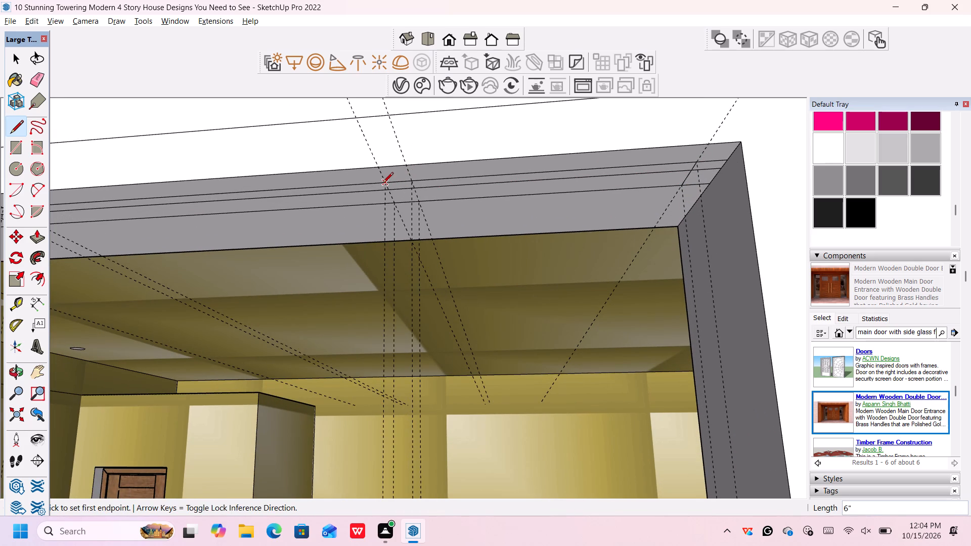
{"action": "left_click", "coordinate": [383, 184]}
{"action": "left_click", "coordinate": [392, 202]}
{"action": "left_click", "coordinate": [412, 181]}
{"action": "left_click", "coordinate": [419, 198]}
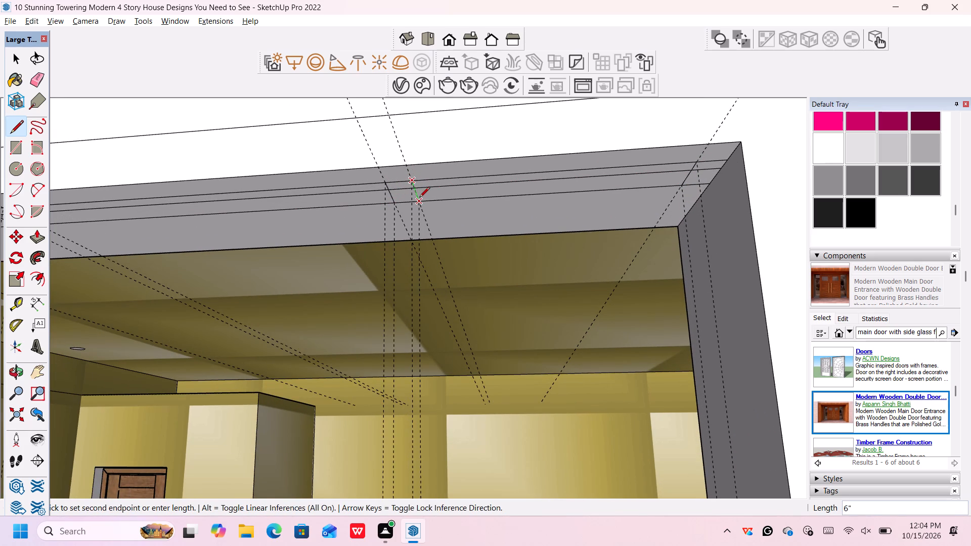
Delete the vertical guides running through the middle opening together with the front-to-back guides at its right jamb and right mullion.
{"action": "scroll", "coordinate": [419, 197], "scroll_direction": "down", "scroll_amount": 20}
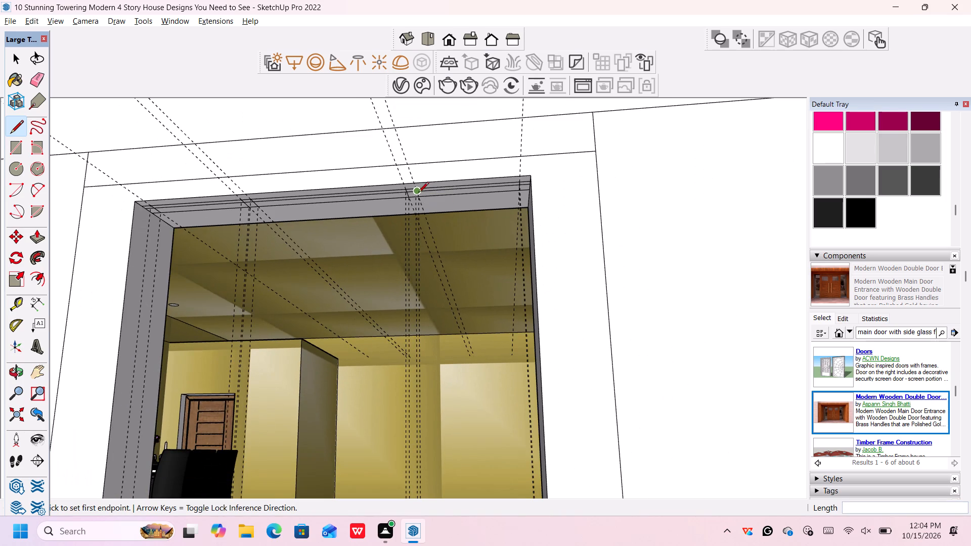
{"action": "key", "text": "space"}
{"action": "scroll", "coordinate": [418, 194], "scroll_direction": "down", "scroll_amount": 20}
{"action": "scroll", "coordinate": [418, 194], "scroll_direction": "down", "scroll_amount": 2}
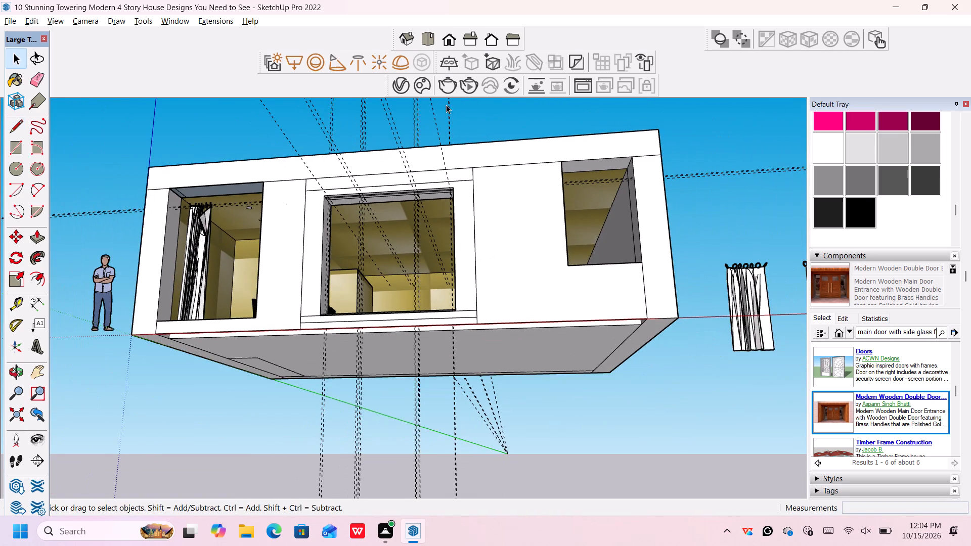
{"action": "left_click_drag", "start_coordinate": [460, 104], "coordinate": [288, 128]}
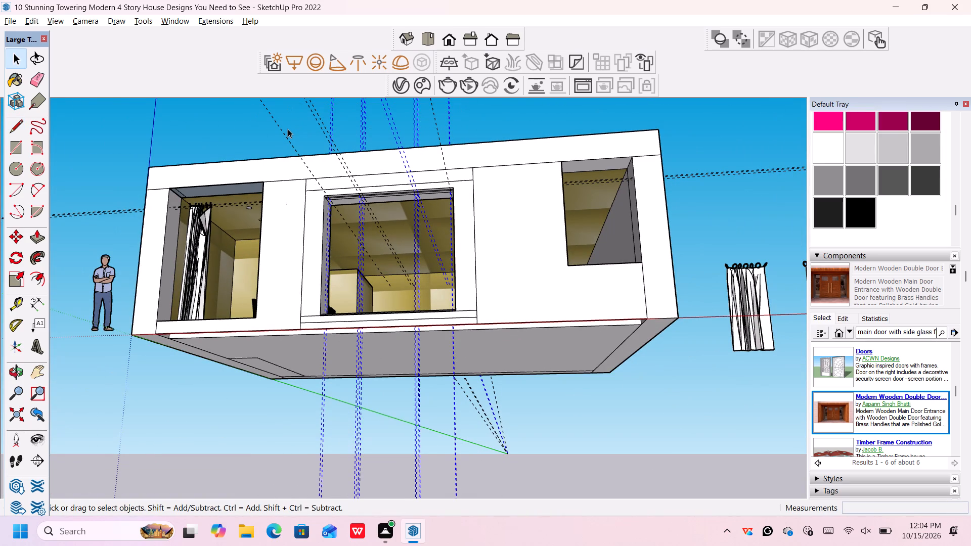
{"action": "key", "text": "Delete"}
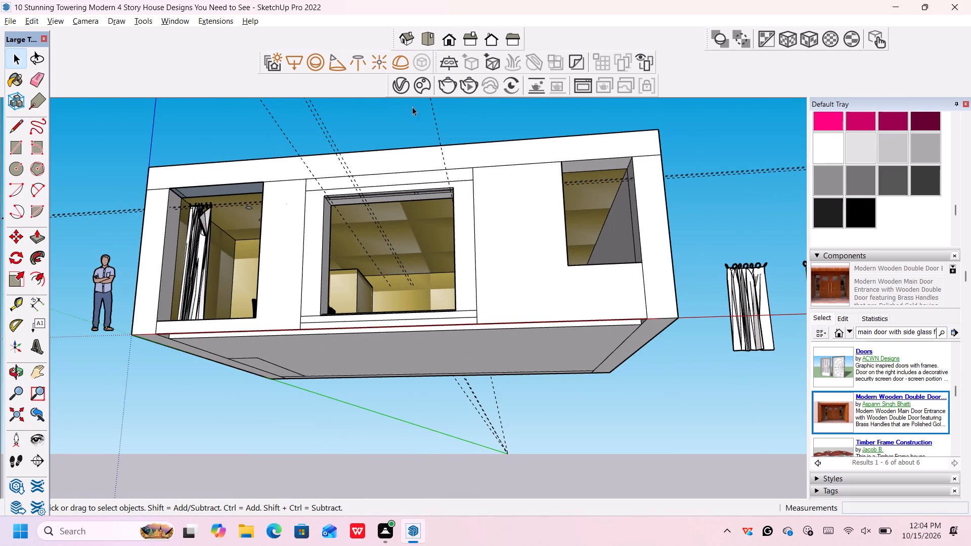
Delete the remaining front-to-back guides and the lengthwise guides running along the head of the middle opening.
{"action": "left_click_drag", "start_coordinate": [447, 100], "coordinate": [239, 130]}
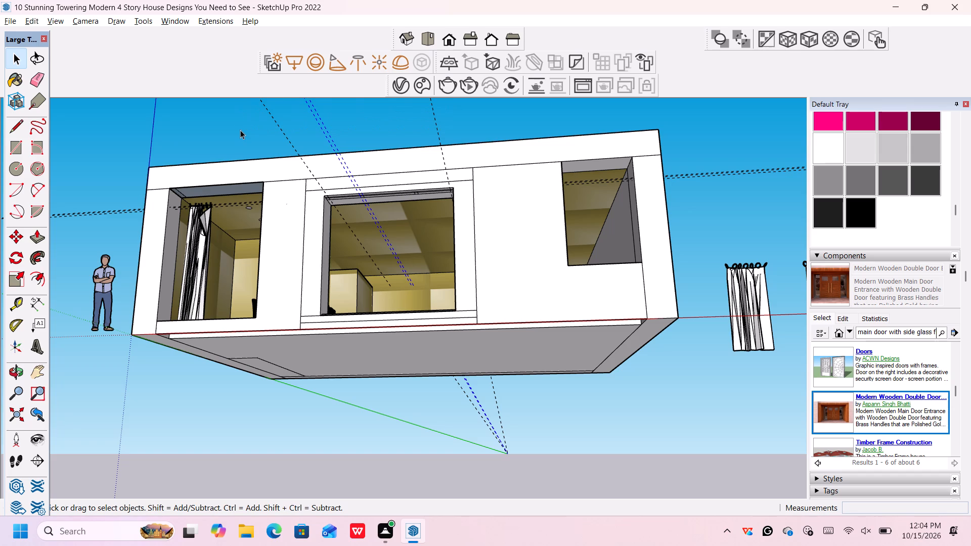
{"action": "key", "text": "Delete"}
{"action": "left_click_drag", "start_coordinate": [450, 102], "coordinate": [310, 122]}
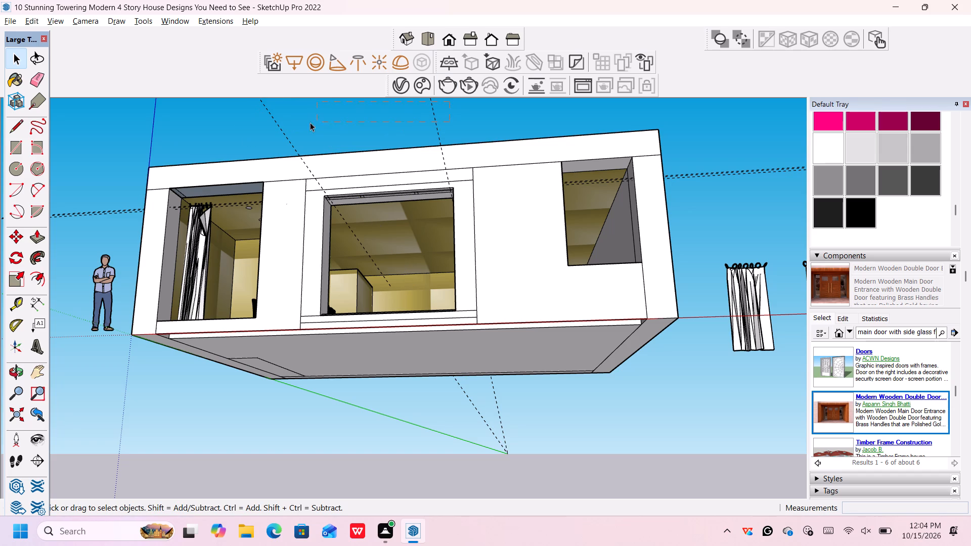
{"action": "left_click_drag", "start_coordinate": [310, 122], "coordinate": [258, 137]}
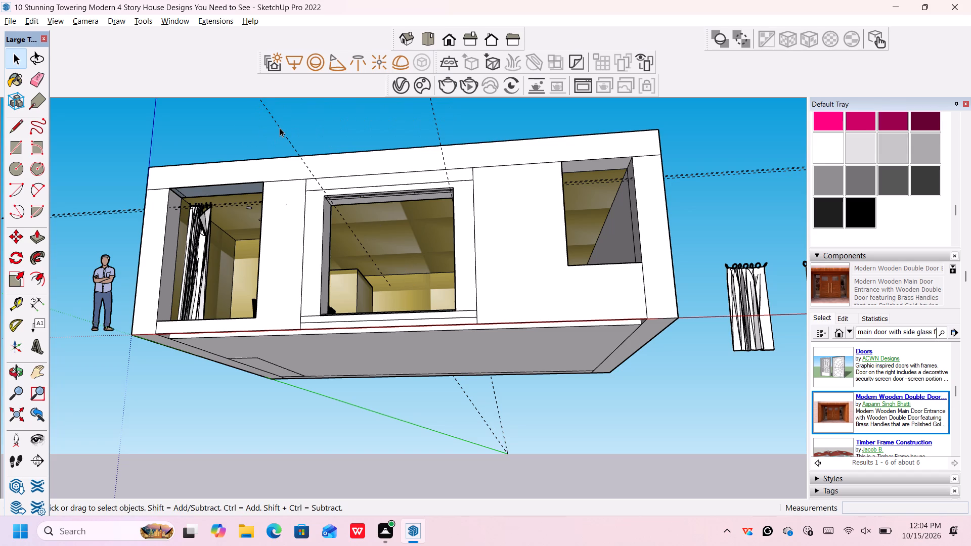
{"action": "left_click", "coordinate": [280, 128]}
{"action": "key", "text": "Delete"}
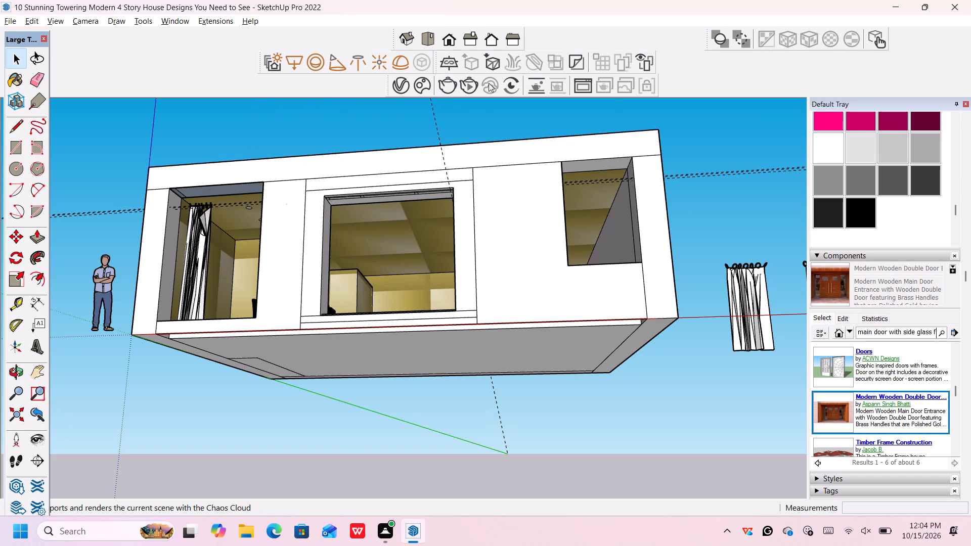
{"action": "left_click", "coordinate": [434, 110]}
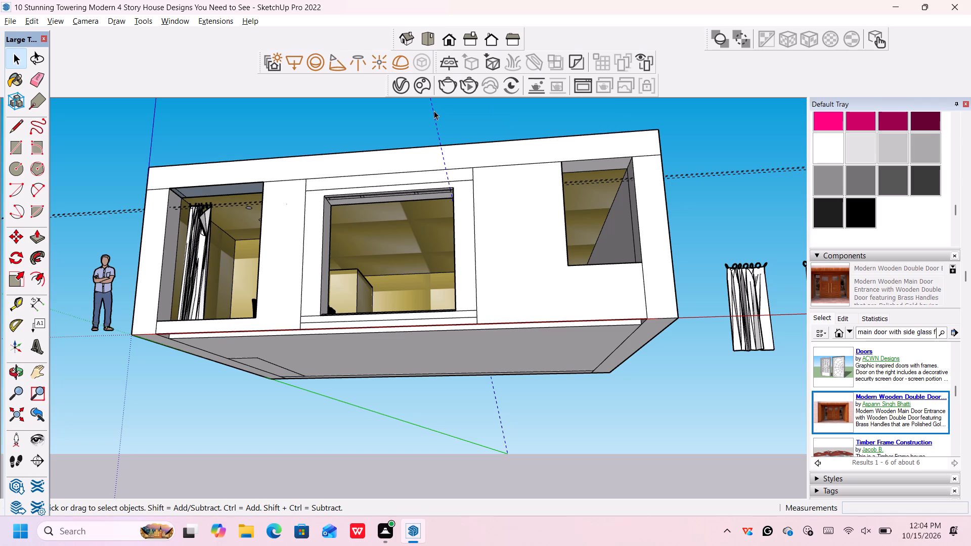
{"action": "key", "text": "Delete"}
{"action": "left_click_drag", "start_coordinate": [763, 151], "coordinate": [733, 195]}
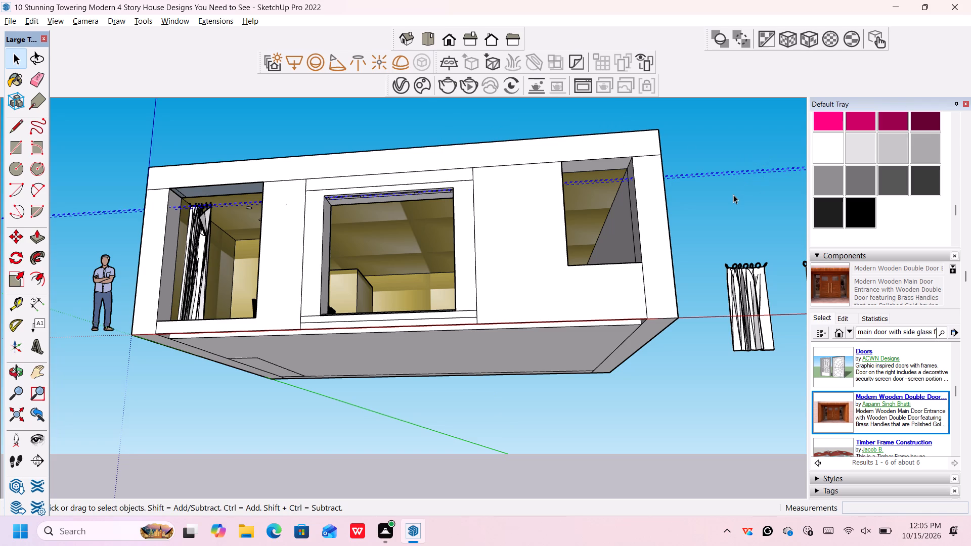
{"action": "key", "text": "Delete"}
Pull the front rectangle at the left jamb on the head's underside down 4".
{"action": "scroll", "coordinate": [355, 194], "scroll_direction": "up", "scroll_amount": 6}
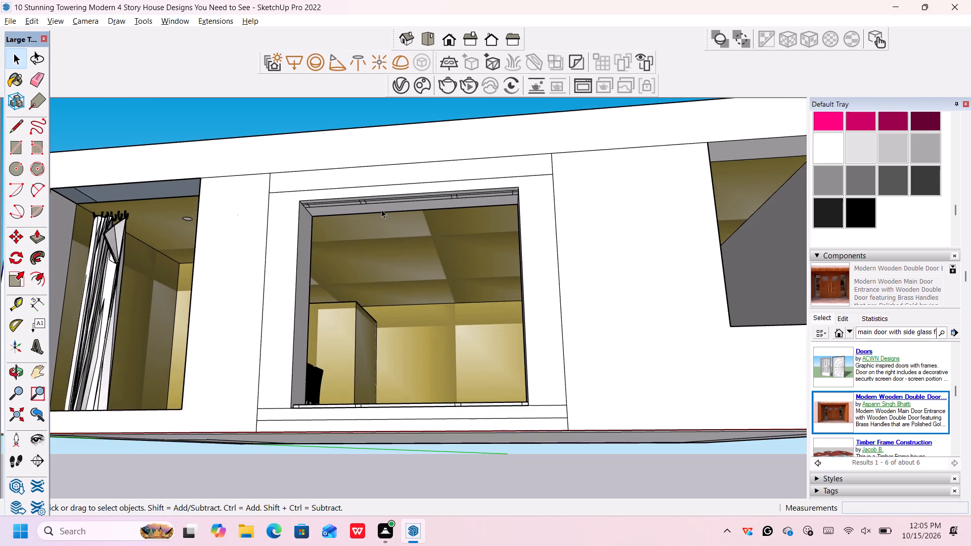
{"action": "scroll", "coordinate": [382, 210], "scroll_direction": "up", "scroll_amount": 5}
{"action": "scroll", "coordinate": [252, 215], "scroll_direction": "up", "scroll_amount": 6}
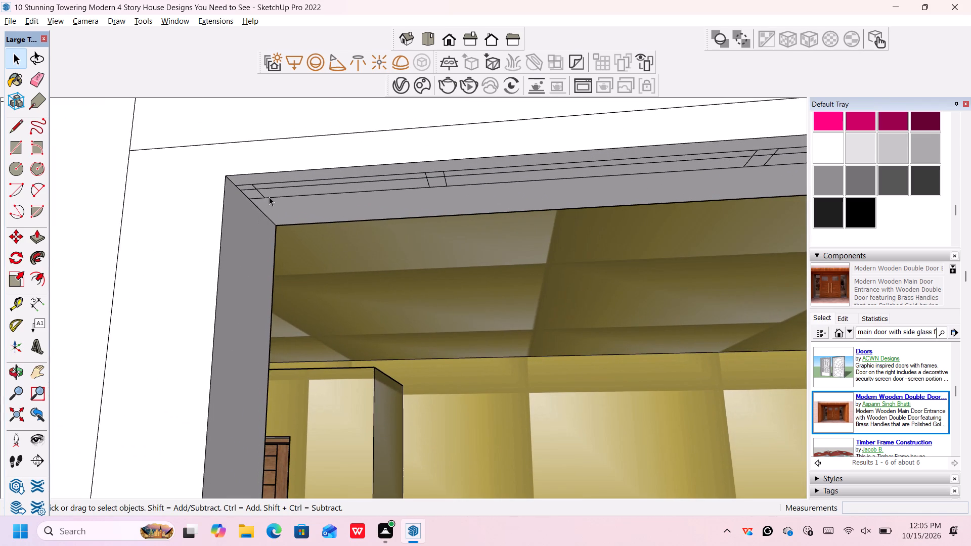
{"action": "key", "text": "p"}
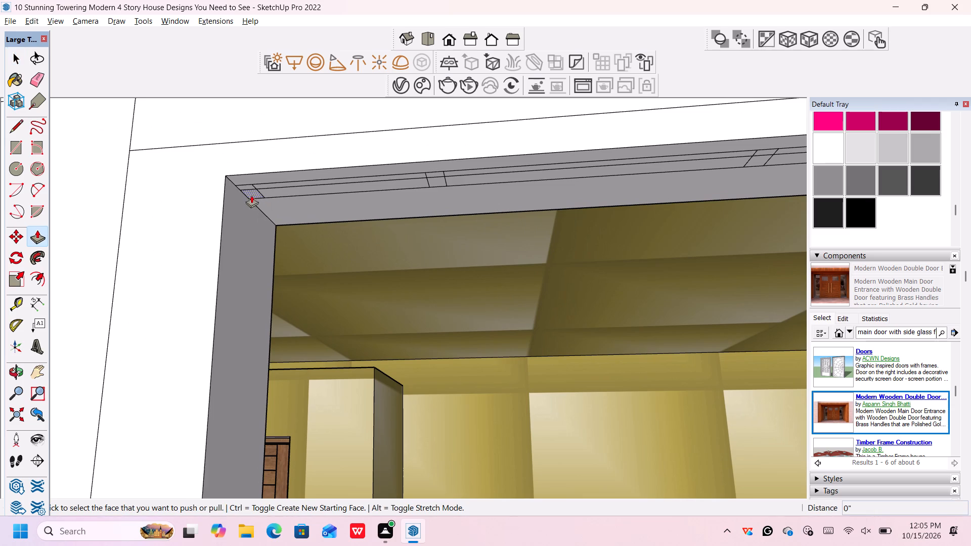
{"action": "left_click", "coordinate": [242, 187]}
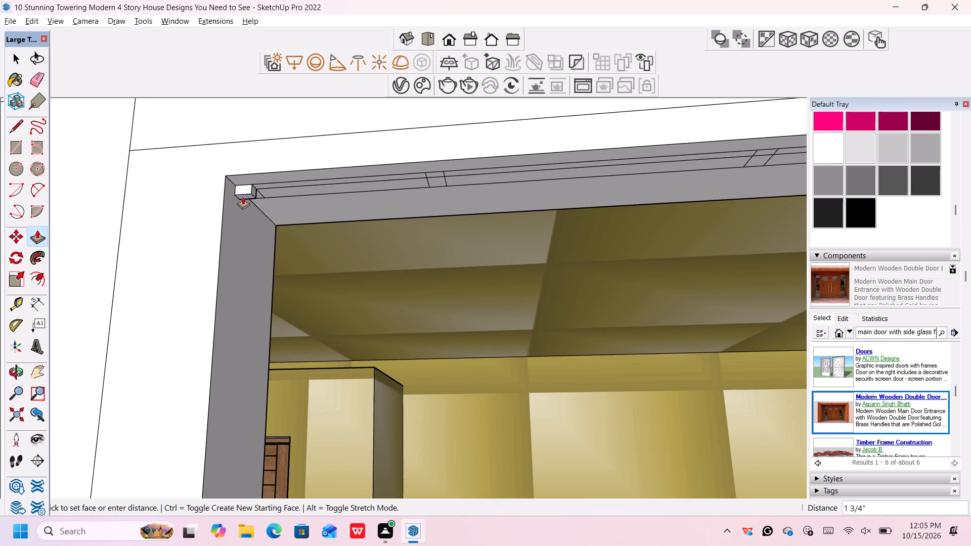
{"action": "scroll", "coordinate": [243, 197], "scroll_direction": "up", "scroll_amount": 1}
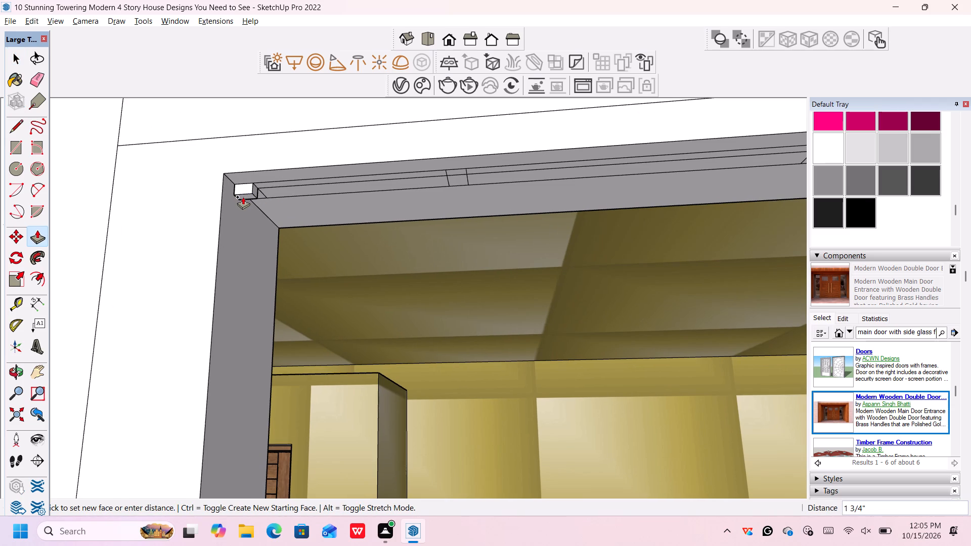
{"action": "scroll", "coordinate": [243, 197], "scroll_direction": "up", "scroll_amount": 1}
{"action": "scroll", "coordinate": [243, 197], "scroll_direction": "down", "scroll_amount": 3}
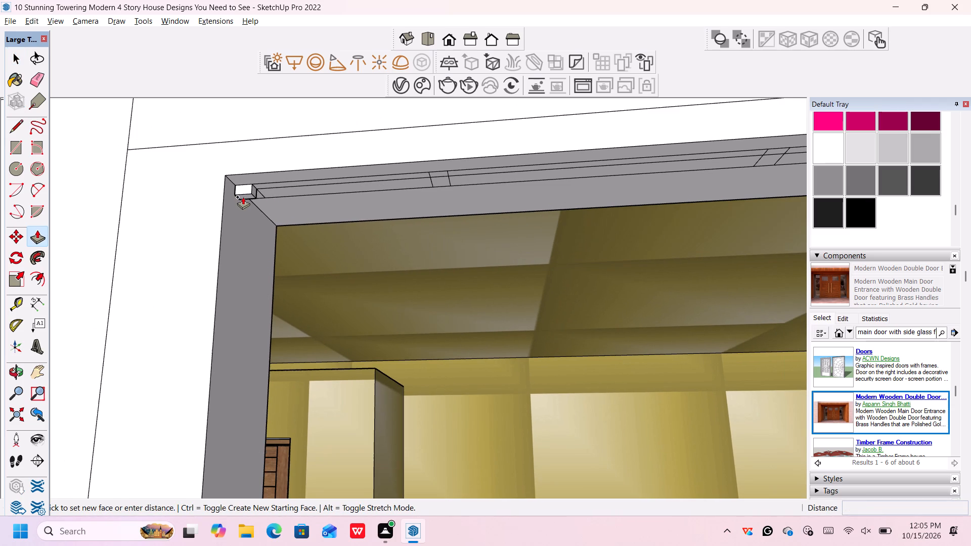
{"action": "scroll", "coordinate": [243, 197], "scroll_direction": "down", "scroll_amount": 2}
{"action": "middle_click_drag", "start_coordinate": [243, 197], "coordinate": [266, 241]}
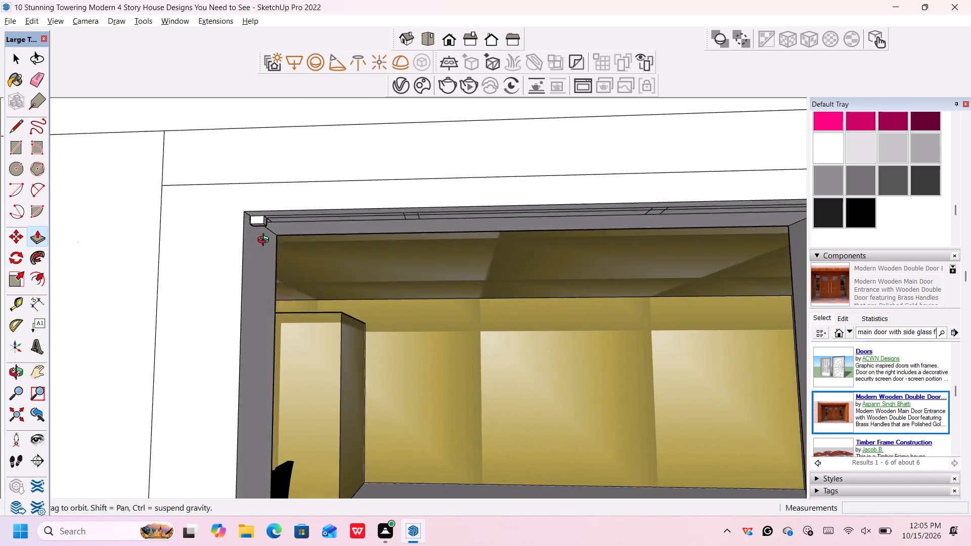
{"action": "middle_click_drag", "start_coordinate": [266, 241], "coordinate": [270, 255]}
{"action": "scroll", "coordinate": [270, 254], "scroll_direction": "down", "scroll_amount": 4}
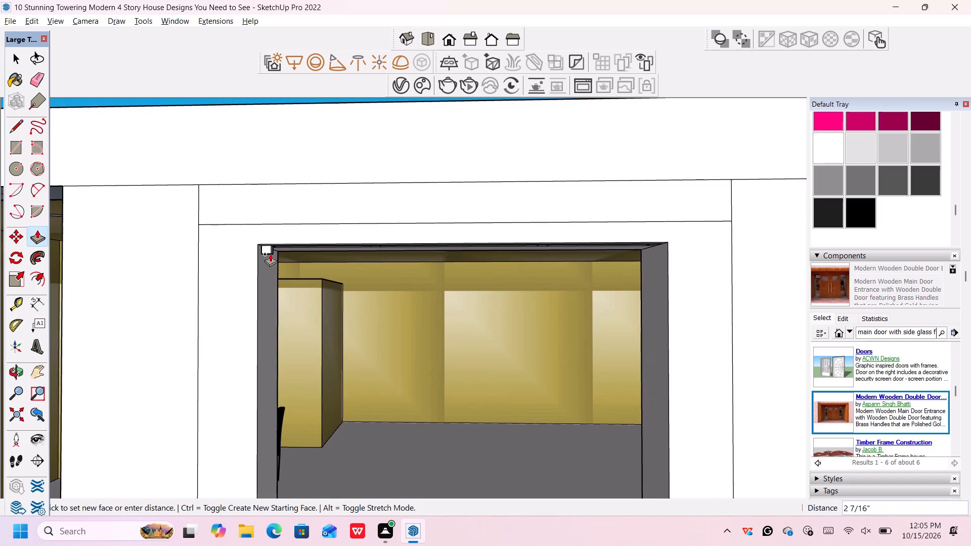
{"action": "scroll", "coordinate": [270, 254], "scroll_direction": "down", "scroll_amount": 1}
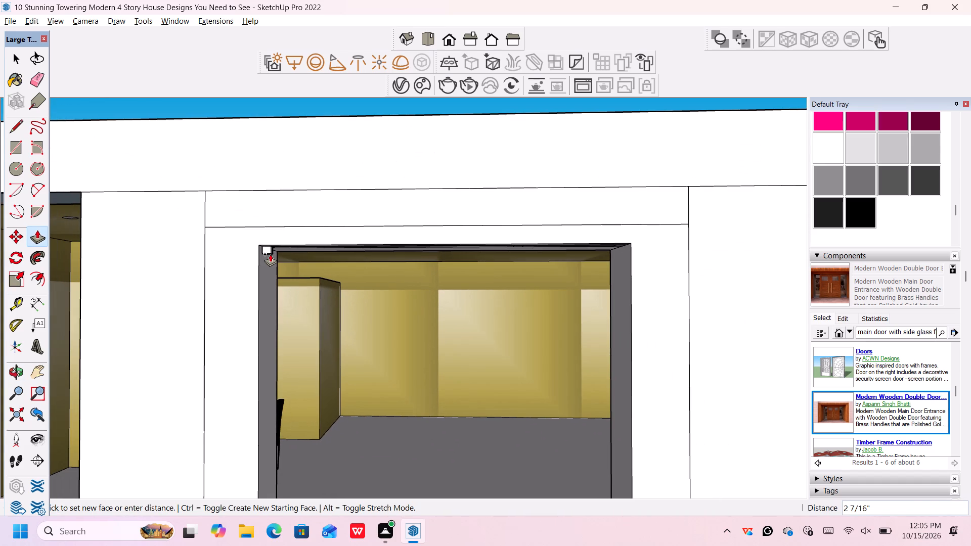
{"action": "scroll", "coordinate": [270, 254], "scroll_direction": "up", "scroll_amount": 2}
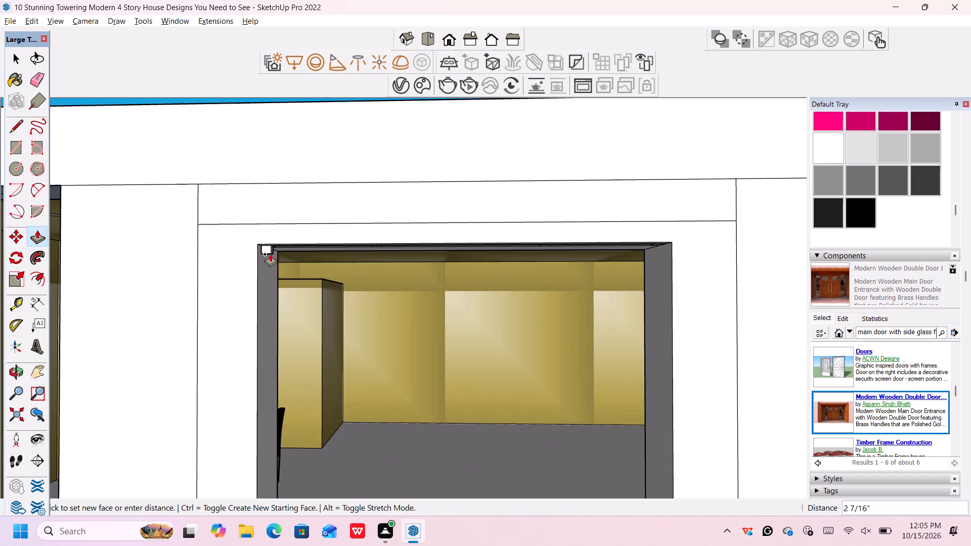
{"action": "scroll", "coordinate": [270, 254], "scroll_direction": "up", "scroll_amount": 7}
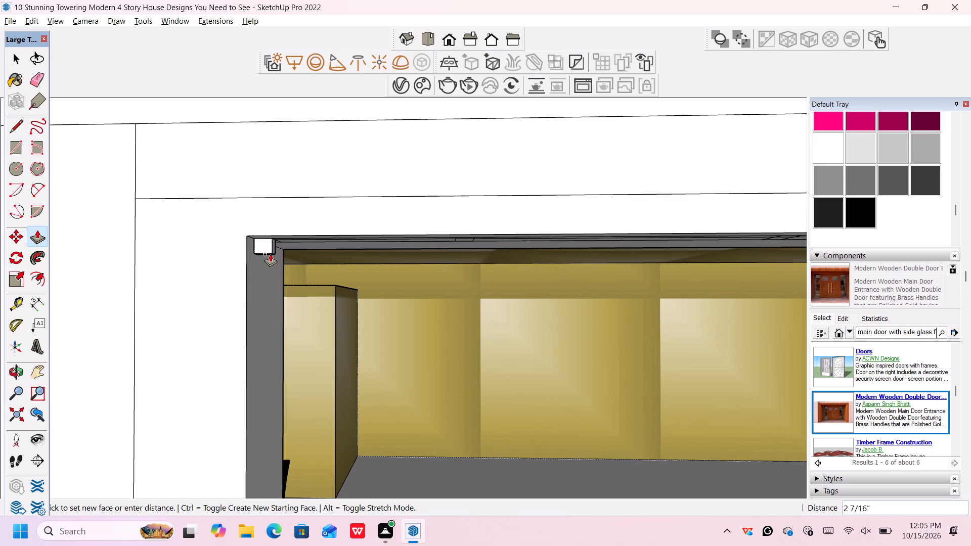
{"action": "scroll", "coordinate": [270, 254], "scroll_direction": "down", "scroll_amount": 17}
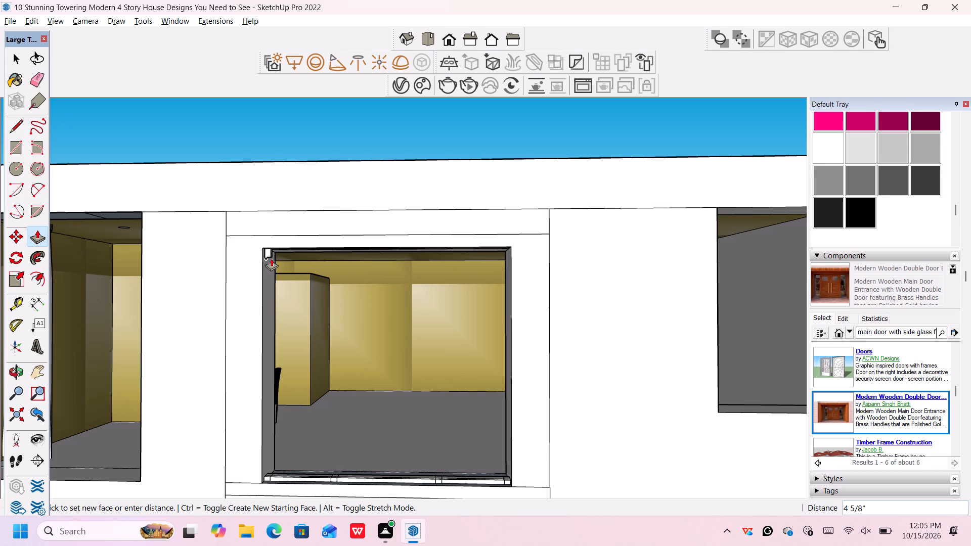
{"action": "scroll", "coordinate": [271, 258], "scroll_direction": "down", "scroll_amount": 1}
{"action": "scroll", "coordinate": [271, 258], "scroll_direction": "up", "scroll_amount": 2}
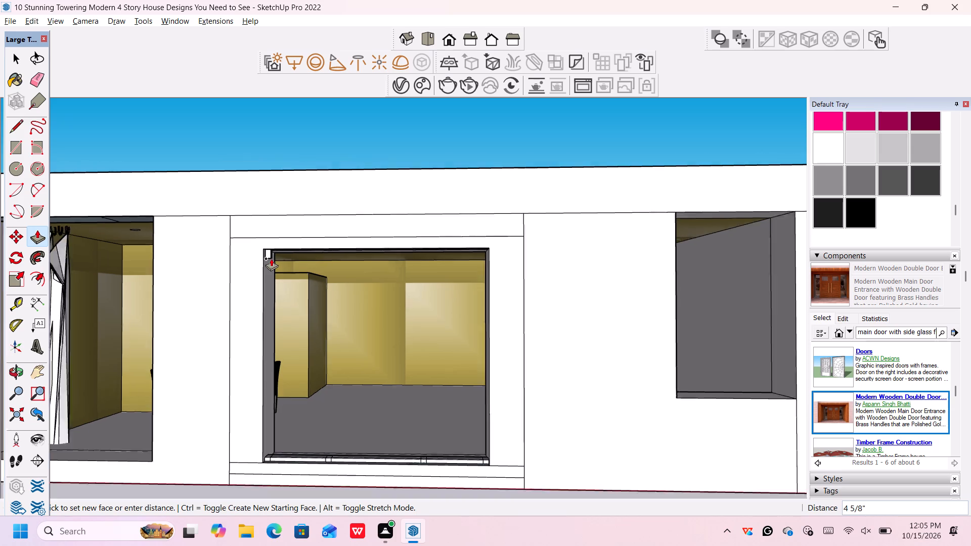
{"action": "scroll", "coordinate": [271, 258], "scroll_direction": "up", "scroll_amount": 1}
{"action": "scroll", "coordinate": [271, 258], "scroll_direction": "down", "scroll_amount": 3}
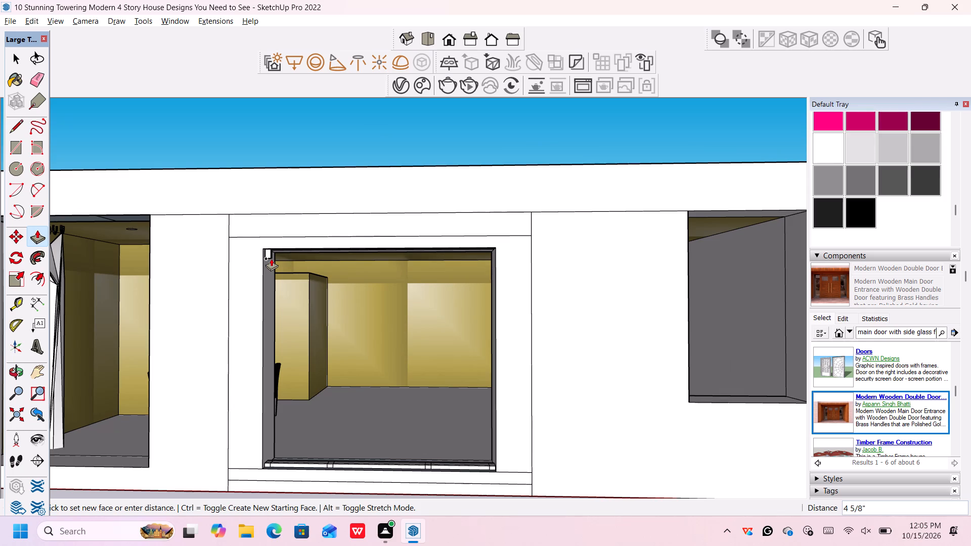
{"action": "scroll", "coordinate": [271, 258], "scroll_direction": "up", "scroll_amount": 3}
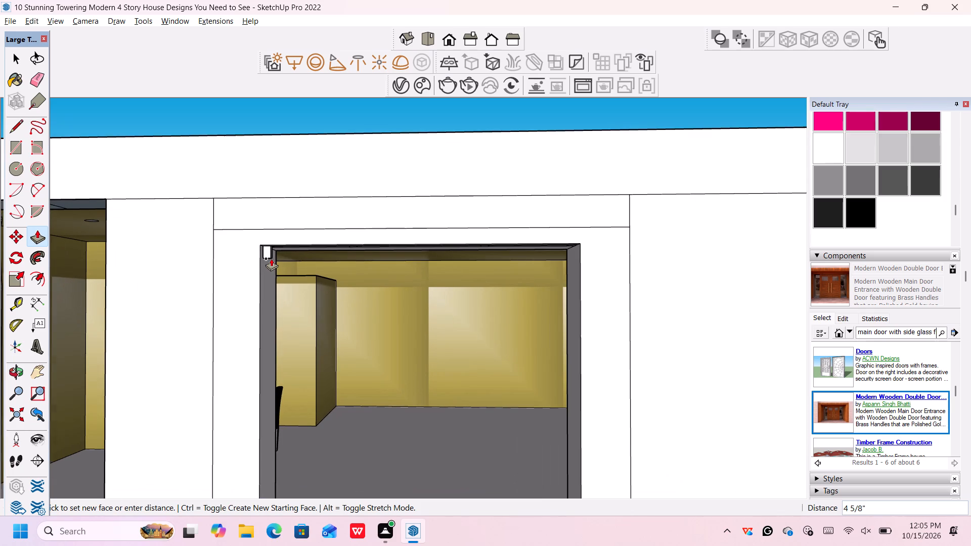
{"action": "scroll", "coordinate": [271, 259], "scroll_direction": "up", "scroll_amount": 5}
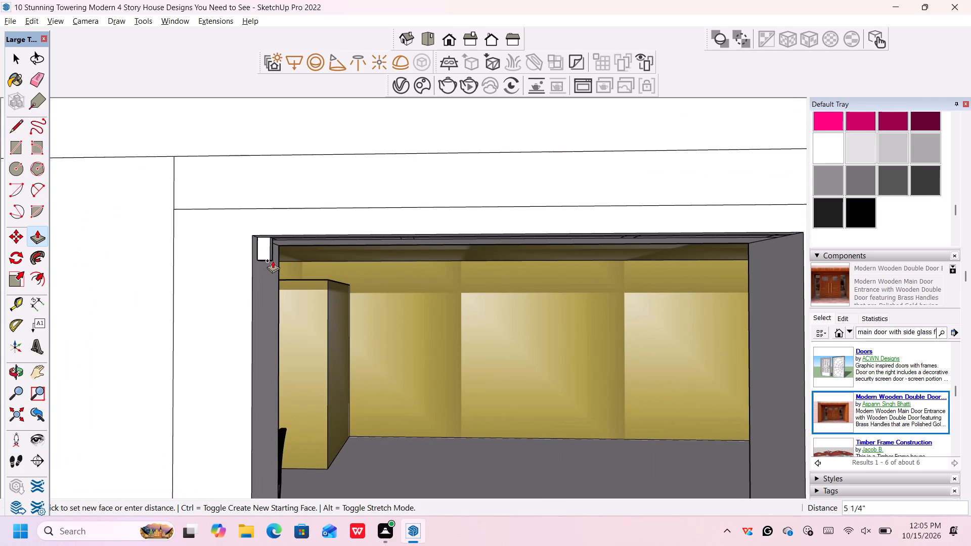
{"action": "key", "text": "4"}
{"action": "key", "text": "shift+quotedbl"}
{"action": "key", "text": "Return"}
Pull the rear rectangle at the left jamb down 4", level with the bottom of the front block.
{"action": "scroll", "coordinate": [281, 248], "scroll_direction": "up", "scroll_amount": 7}
{"action": "scroll", "coordinate": [282, 249], "scroll_direction": "down", "scroll_amount": 8}
{"action": "scroll", "coordinate": [283, 247], "scroll_direction": "up", "scroll_amount": 4}
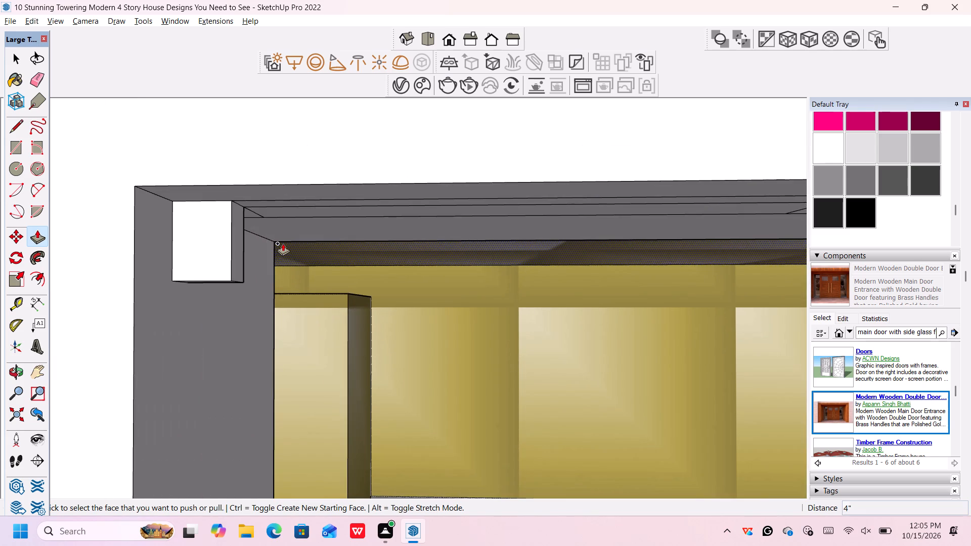
{"action": "scroll", "coordinate": [254, 242], "scroll_direction": "down", "scroll_amount": 2}
{"action": "left_click", "coordinate": [218, 184]}
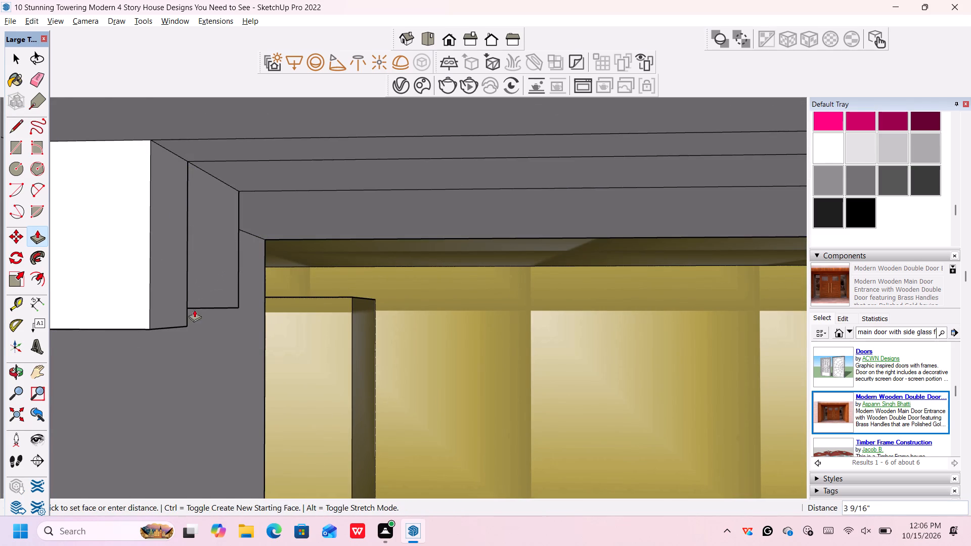
{"action": "left_click", "coordinate": [186, 325]}
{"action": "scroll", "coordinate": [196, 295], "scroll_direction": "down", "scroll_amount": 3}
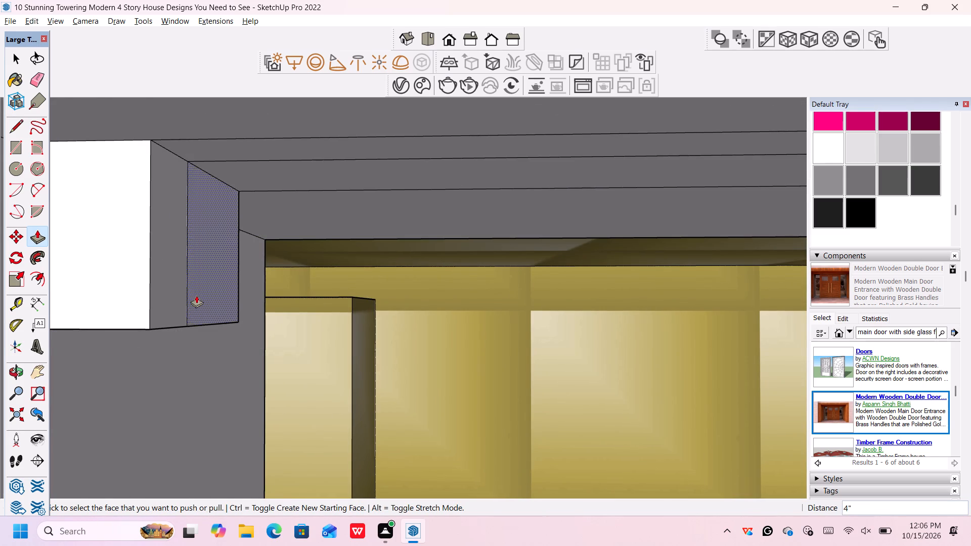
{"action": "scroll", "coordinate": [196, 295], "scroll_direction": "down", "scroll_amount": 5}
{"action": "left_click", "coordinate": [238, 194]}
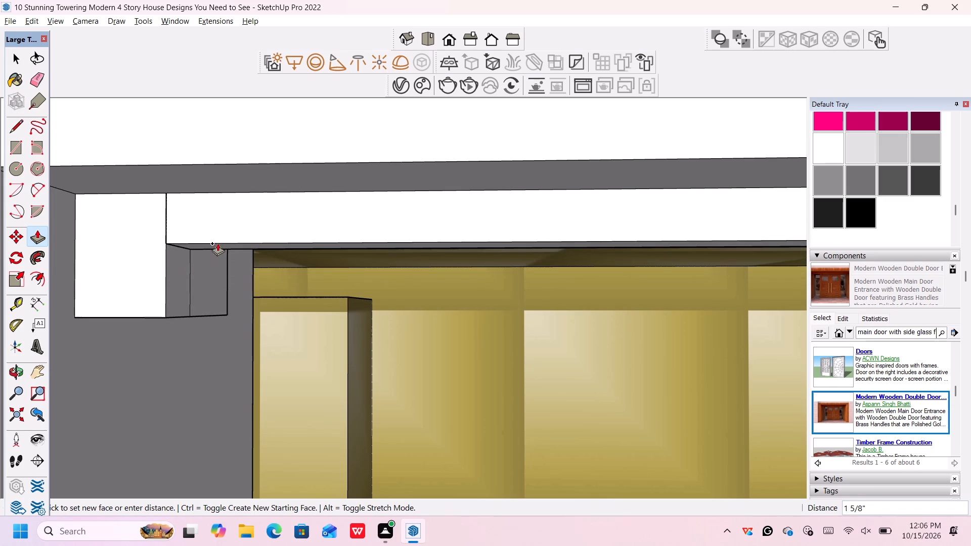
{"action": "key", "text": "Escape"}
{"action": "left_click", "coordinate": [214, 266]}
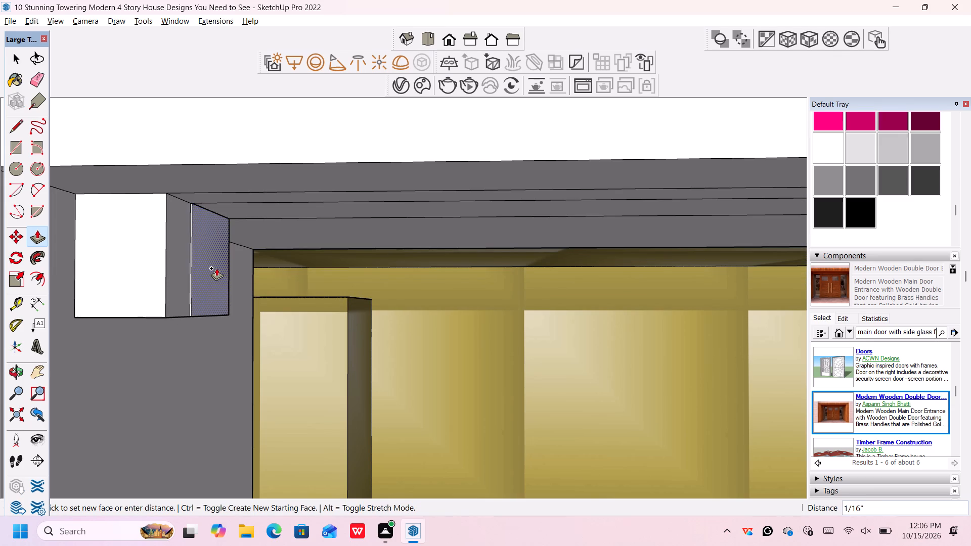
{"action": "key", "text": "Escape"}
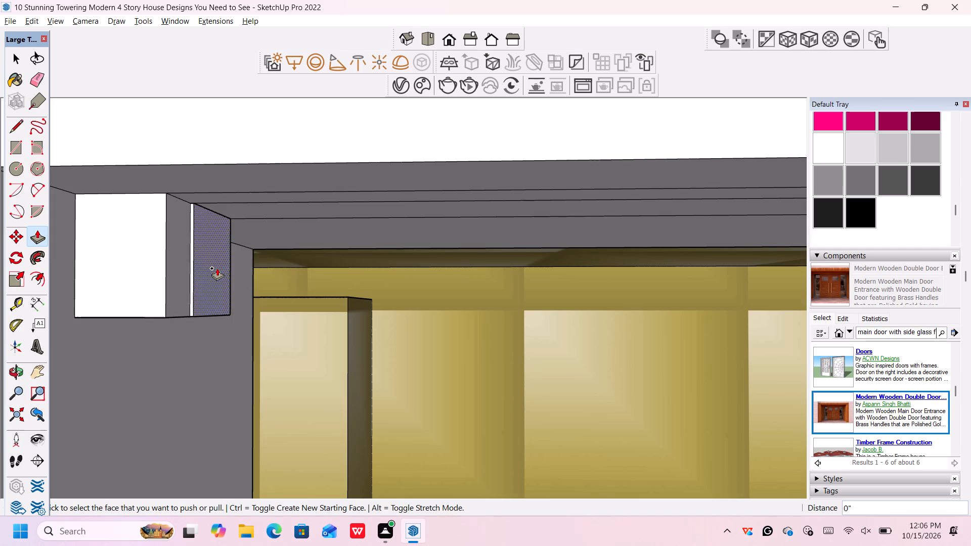
Pull the rear strip beside the left jamb block on the head's underside down 4", level with the block's bottom.
{"action": "left_click", "coordinate": [264, 209]}
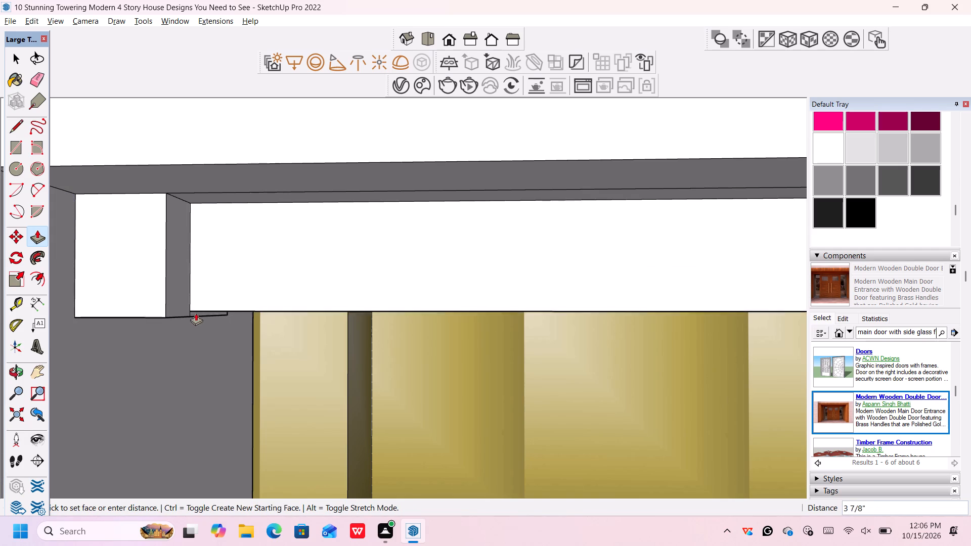
{"action": "left_click", "coordinate": [191, 316]}
Pull the front strip beside the left jamb block on the head's underside down 4", level with the block's bottom.
{"action": "left_click", "coordinate": [213, 196]}
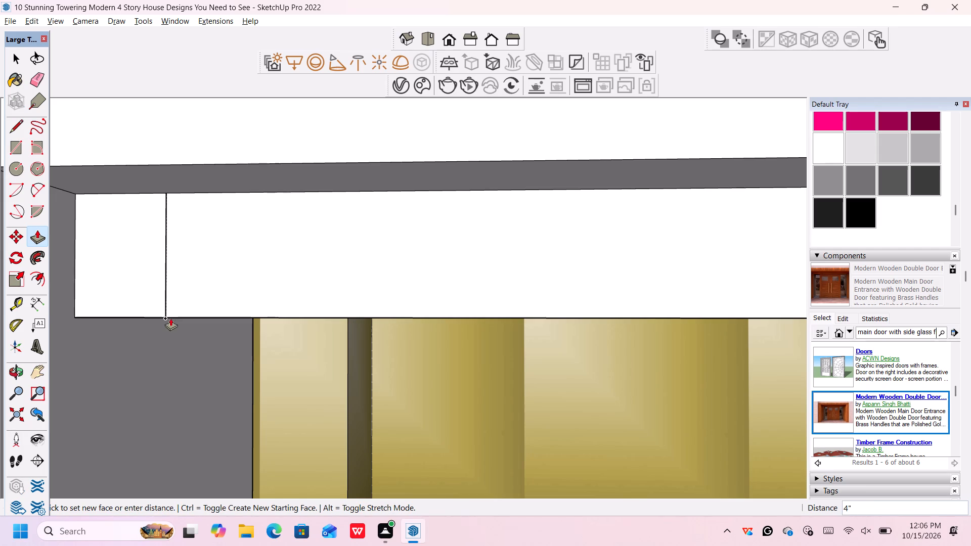
{"action": "scroll", "coordinate": [170, 315], "scroll_direction": "up", "scroll_amount": 5}
{"action": "middle_click_drag", "start_coordinate": [173, 314], "coordinate": [179, 281]}
{"action": "middle_click", "coordinate": [179, 281]}
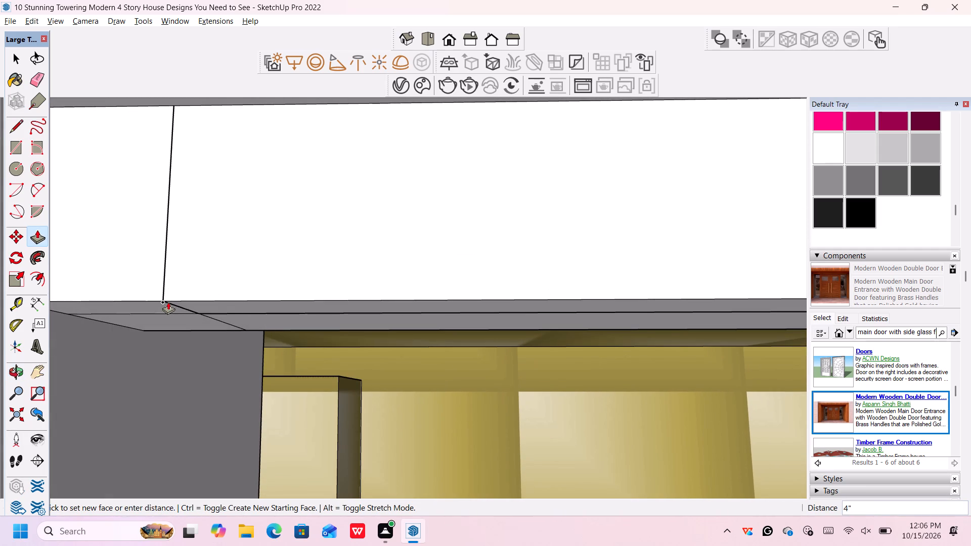
{"action": "scroll", "coordinate": [168, 302], "scroll_direction": "up", "scroll_amount": 7}
{"action": "middle_click_drag", "start_coordinate": [170, 300], "coordinate": [181, 263]}
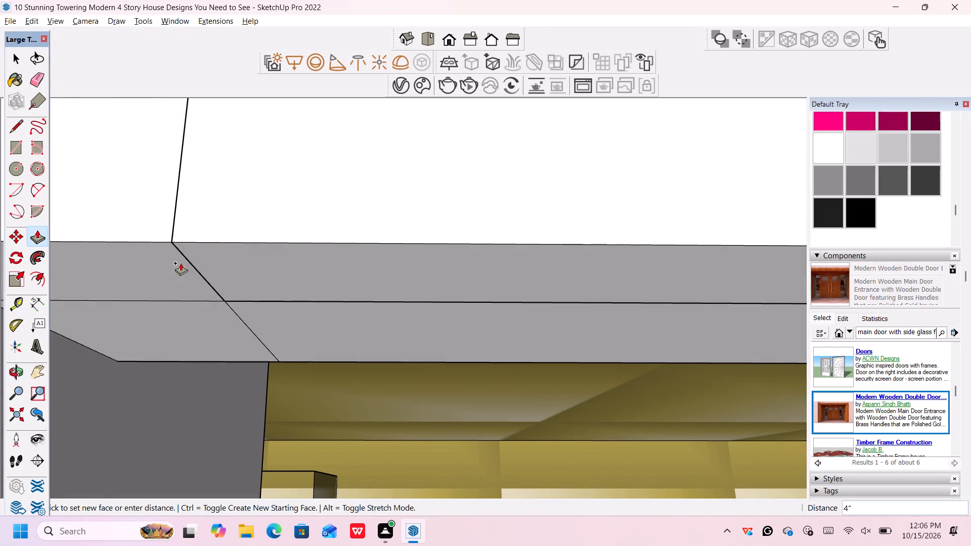
{"action": "left_click", "coordinate": [175, 246]}
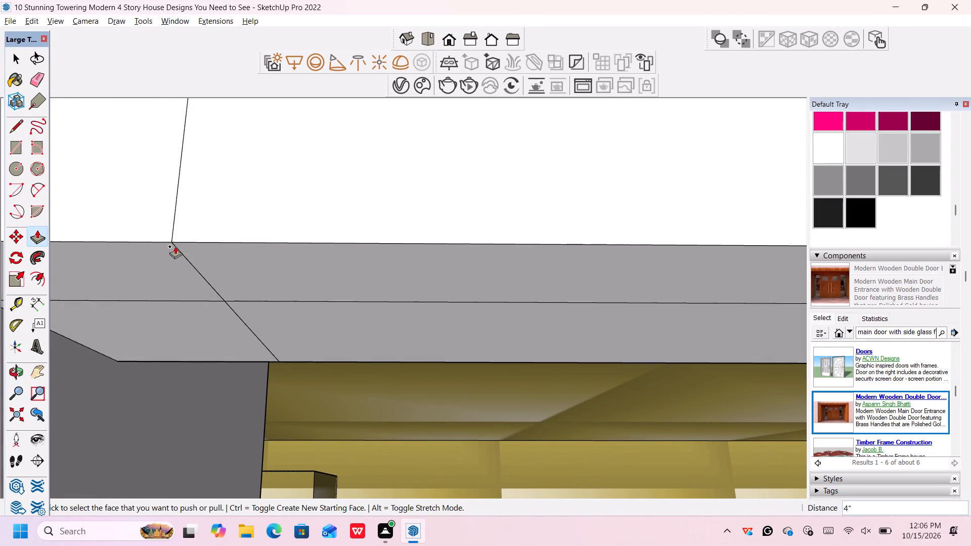
Pull the rear and front rectangles at the left mullion position on the head's underside down 4", level with the adjoining strips.
{"action": "scroll", "coordinate": [175, 246], "scroll_direction": "down", "scroll_amount": 8}
{"action": "scroll", "coordinate": [175, 247], "scroll_direction": "down", "scroll_amount": 17}
{"action": "scroll", "coordinate": [253, 240], "scroll_direction": "down", "scroll_amount": 2}
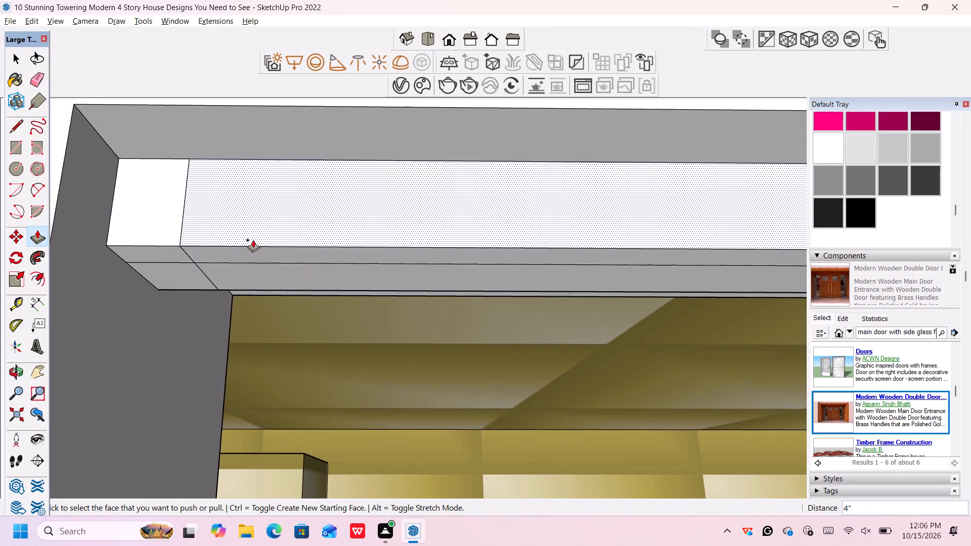
{"action": "scroll", "coordinate": [253, 240], "scroll_direction": "down", "scroll_amount": 6}
{"action": "scroll", "coordinate": [352, 225], "scroll_direction": "down", "scroll_amount": 3}
{"action": "scroll", "coordinate": [608, 231], "scroll_direction": "down", "scroll_amount": 4}
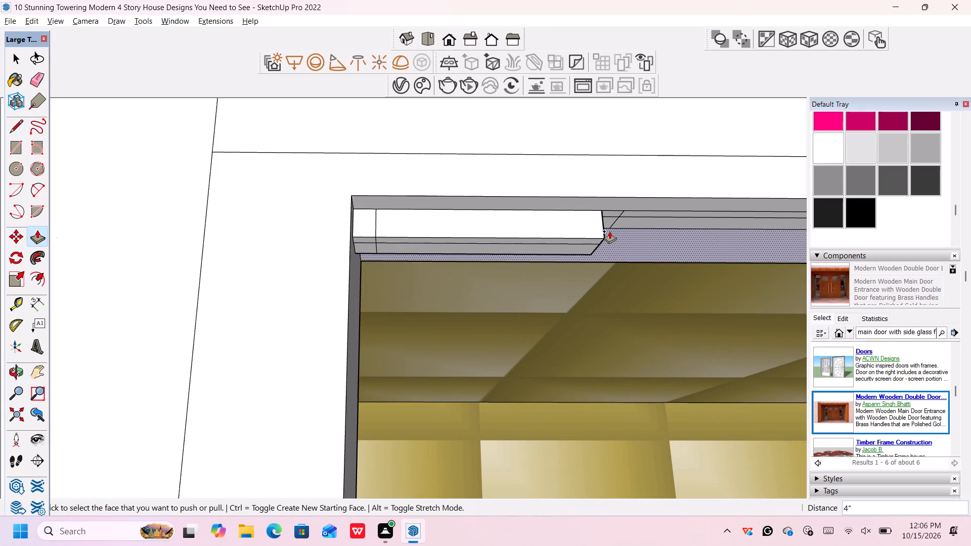
{"action": "middle_click_drag", "start_coordinate": [609, 231], "coordinate": [406, 195], "text": "shift"}
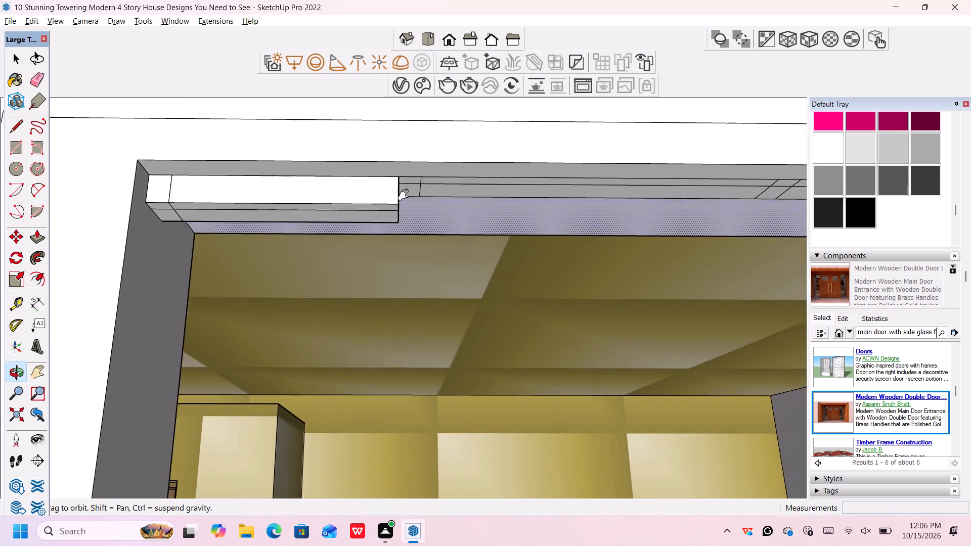
{"action": "middle_click_drag", "start_coordinate": [406, 195], "coordinate": [290, 160], "text": "shift"}
{"action": "scroll", "coordinate": [384, 138], "scroll_direction": "down", "scroll_amount": 6}
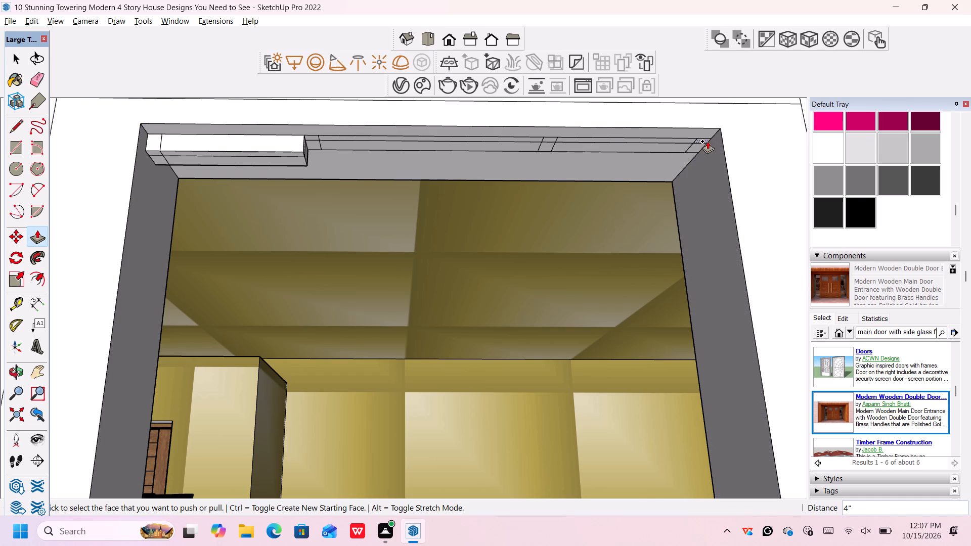
{"action": "left_click", "coordinate": [315, 138]}
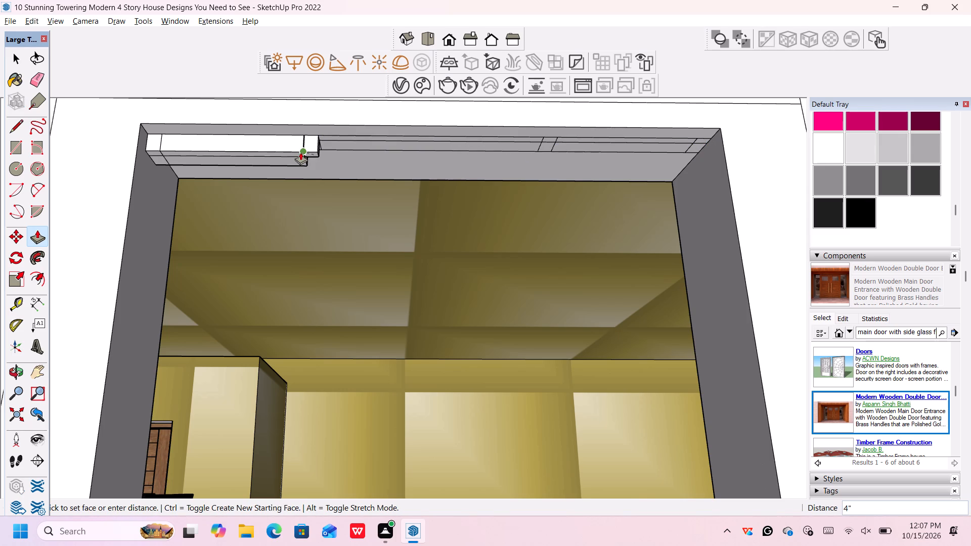
{"action": "key", "text": "Escape"}
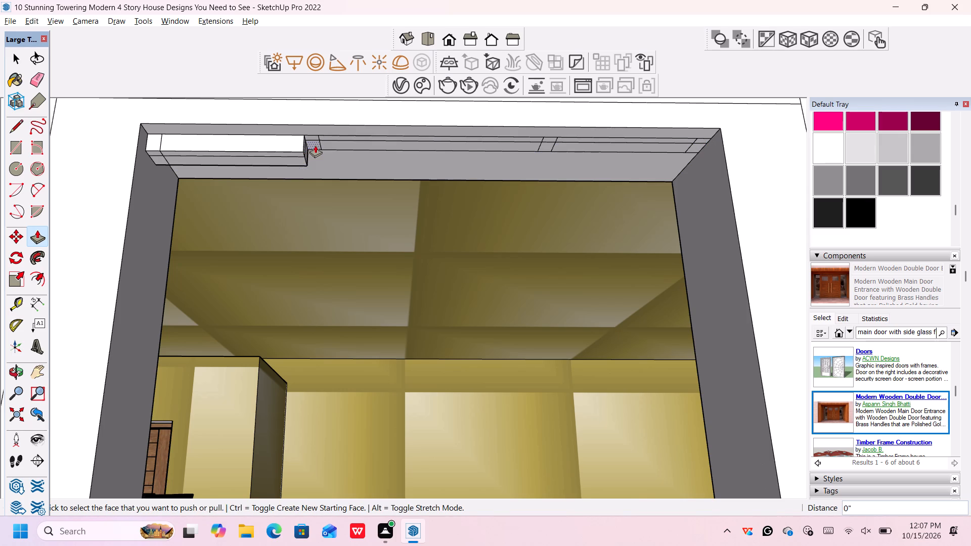
{"action": "left_click", "coordinate": [315, 145]}
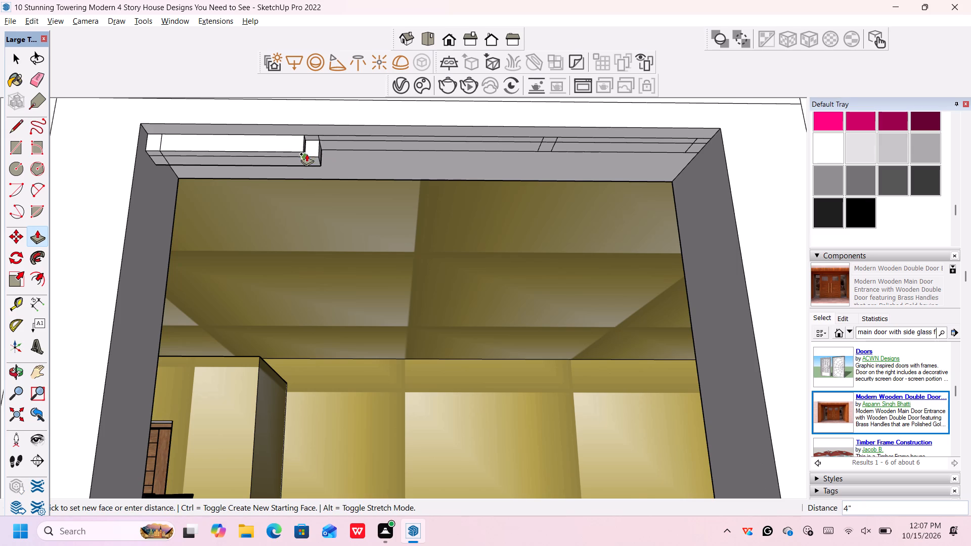
{"action": "left_click", "coordinate": [305, 155]}
{"action": "left_click", "coordinate": [316, 140]}
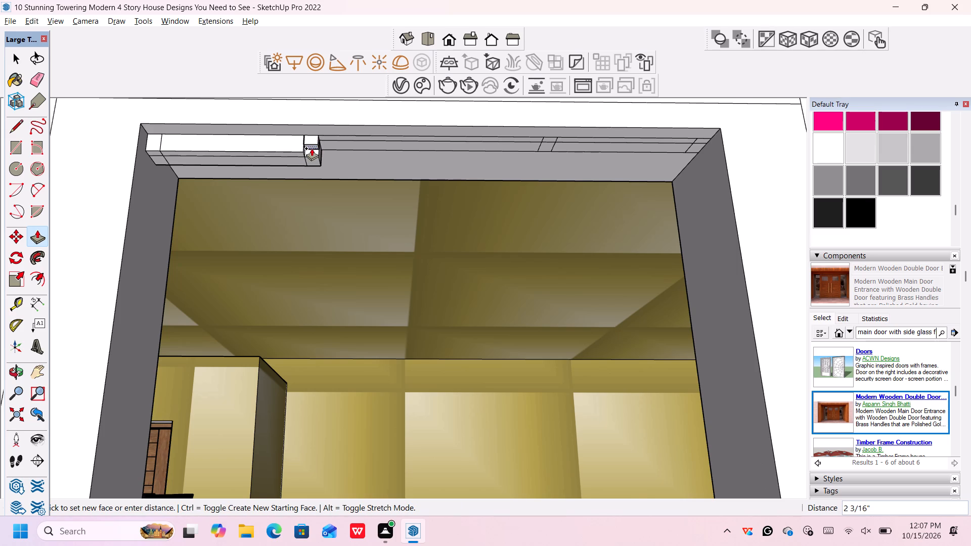
{"action": "left_click", "coordinate": [305, 153]}
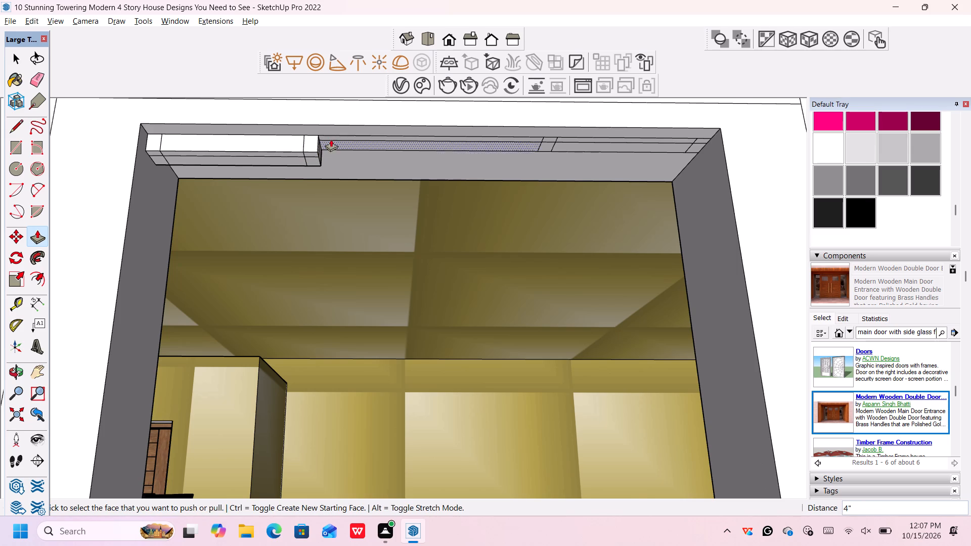
Pull the rear and front strips between the two mullion positions on the head's underside down 4".
{"action": "left_click", "coordinate": [336, 137]}
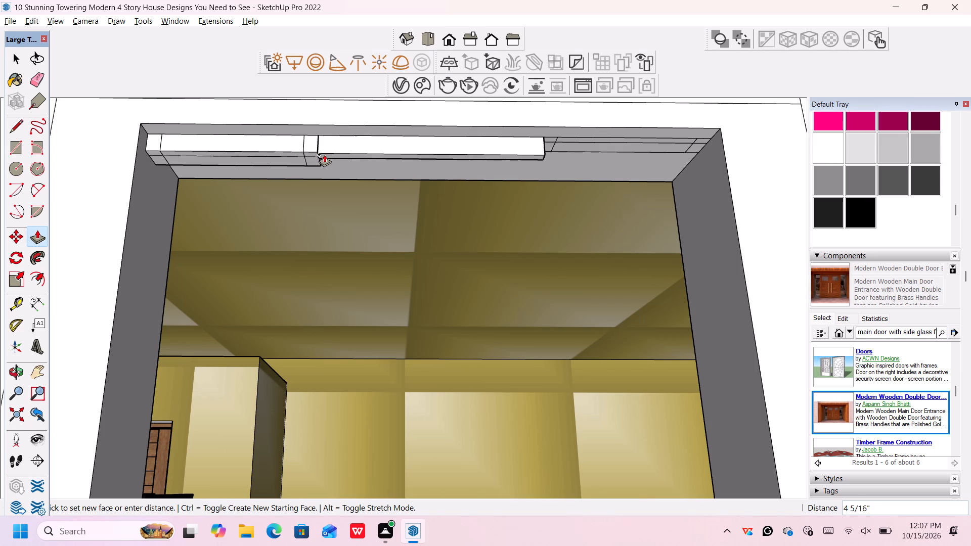
{"action": "key", "text": "Escape"}
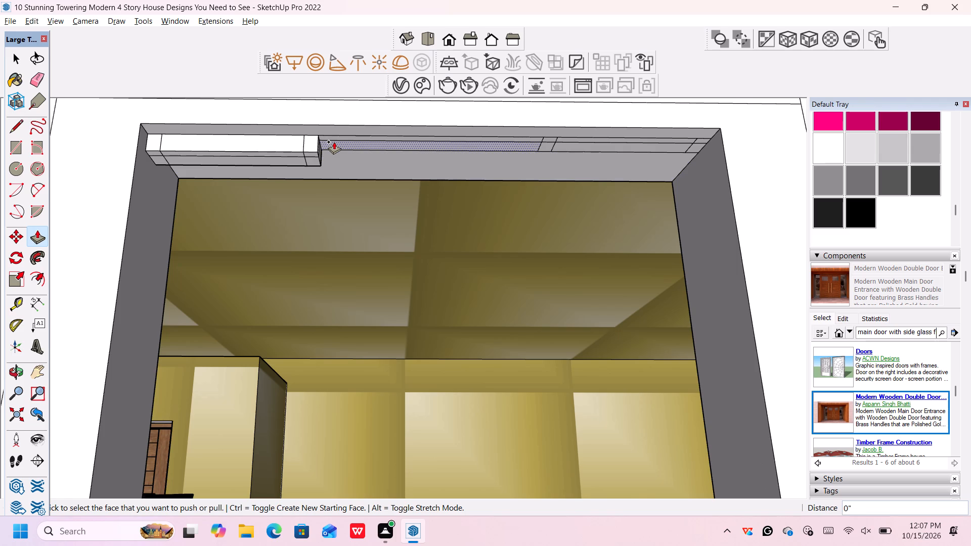
{"action": "left_click", "coordinate": [347, 145]}
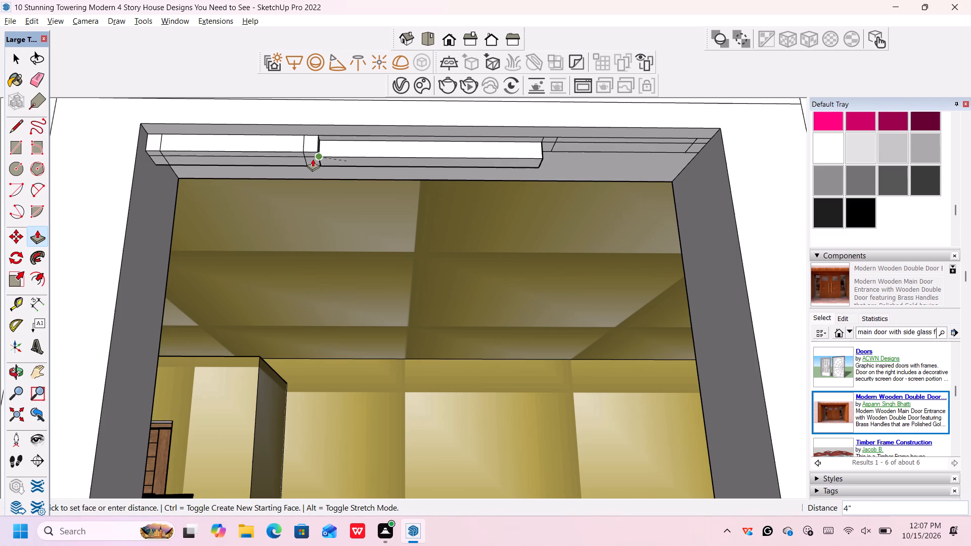
{"action": "left_click", "coordinate": [312, 159]}
{"action": "left_click", "coordinate": [335, 137]}
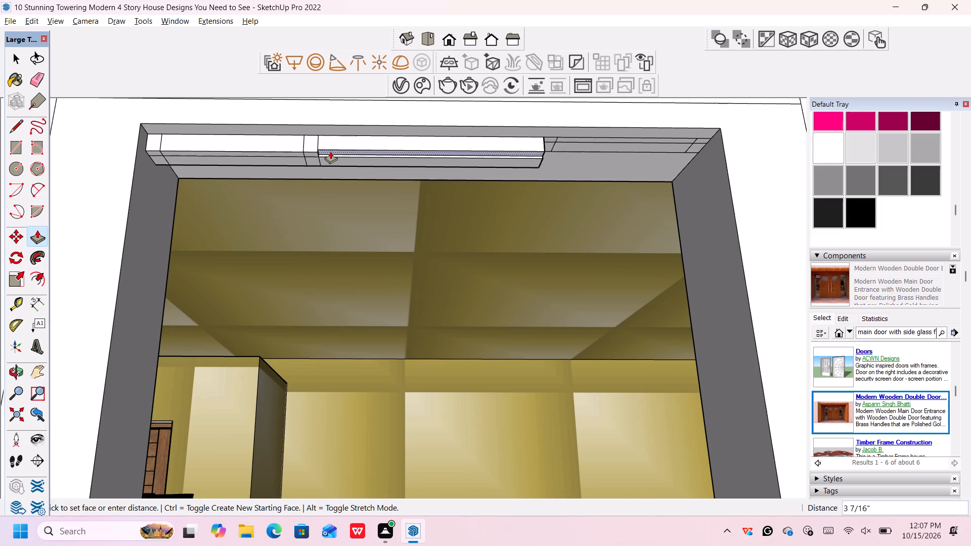
{"action": "left_click", "coordinate": [318, 156]}
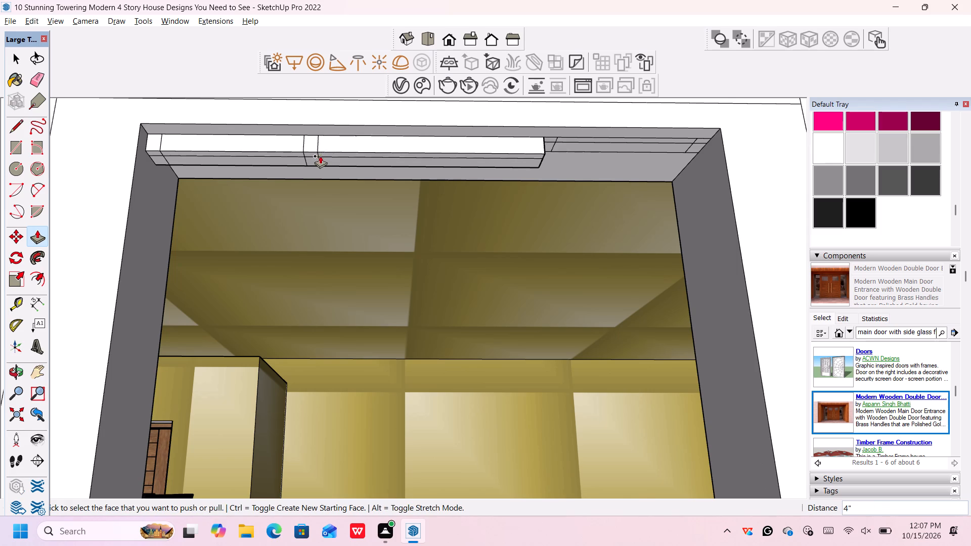
Pull the remaining rear faces down 4" on the head's underside, from the right mullion rectangle to the right jamb.
{"action": "scroll", "coordinate": [476, 155], "scroll_direction": "down", "scroll_amount": 4}
{"action": "middle_click_drag", "start_coordinate": [574, 156], "coordinate": [505, 176]}
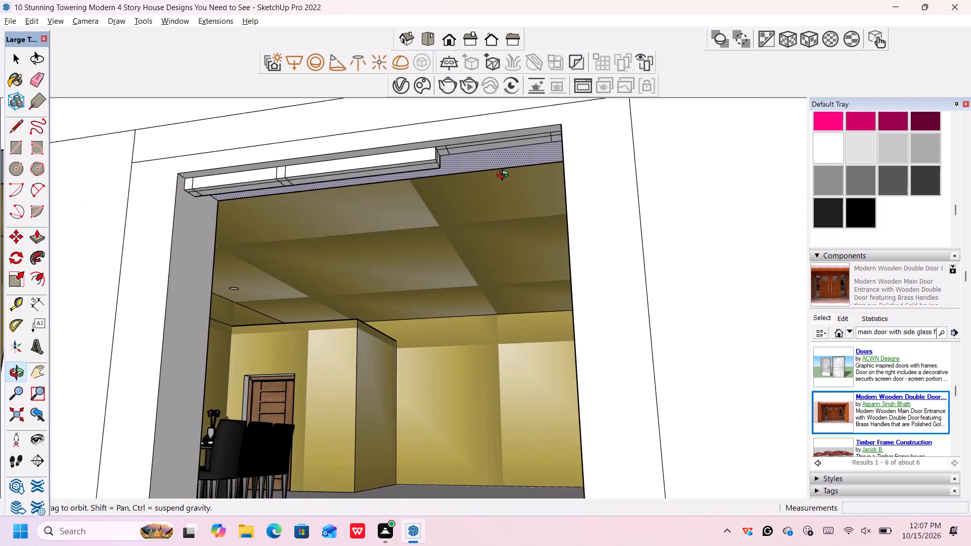
{"action": "middle_click_drag", "start_coordinate": [505, 176], "coordinate": [508, 178]}
{"action": "scroll", "coordinate": [493, 157], "scroll_direction": "up", "scroll_amount": 4}
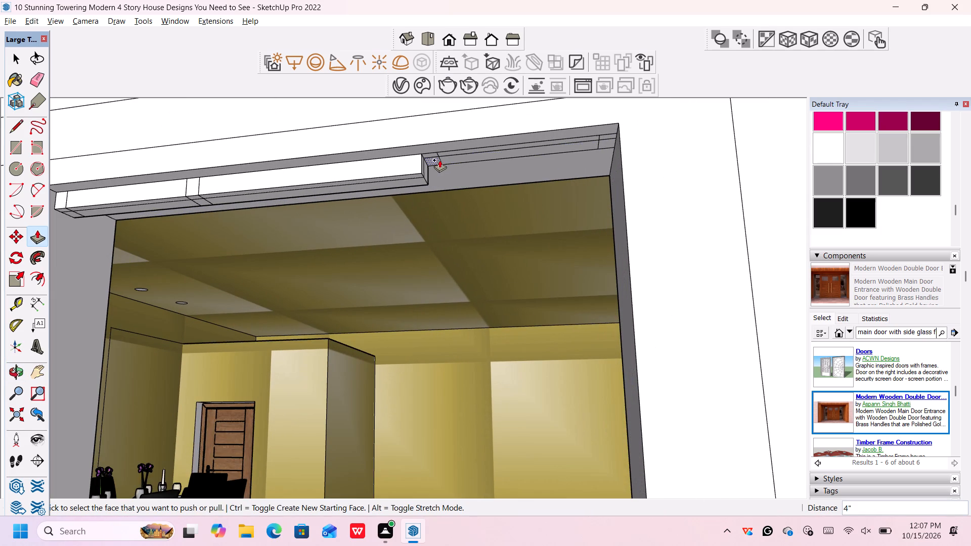
{"action": "left_click", "coordinate": [439, 161]}
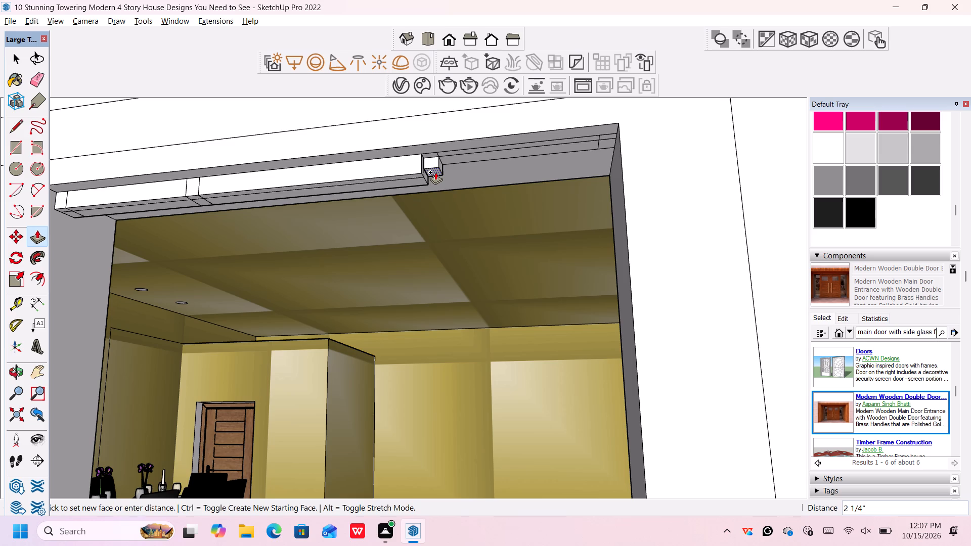
{"action": "left_click", "coordinate": [424, 180]}
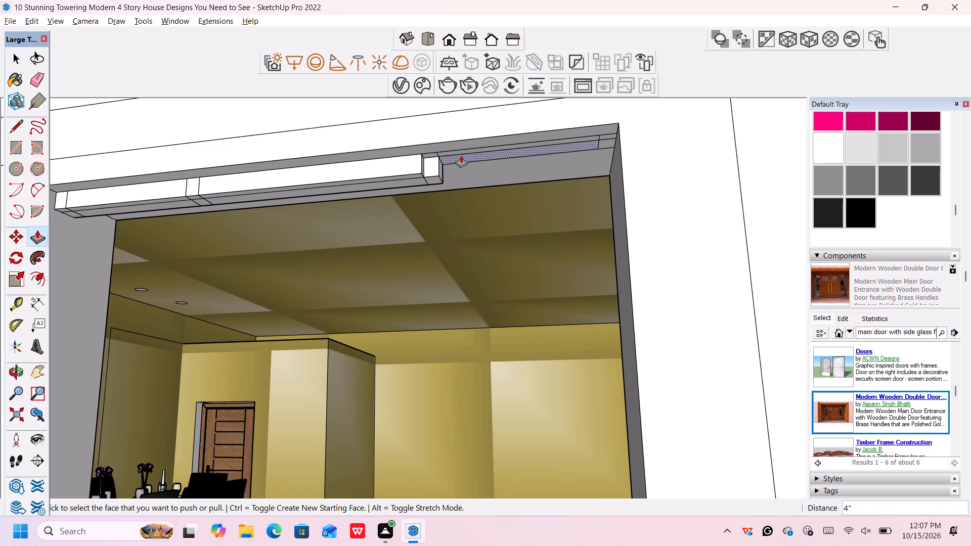
{"action": "left_click", "coordinate": [539, 151]}
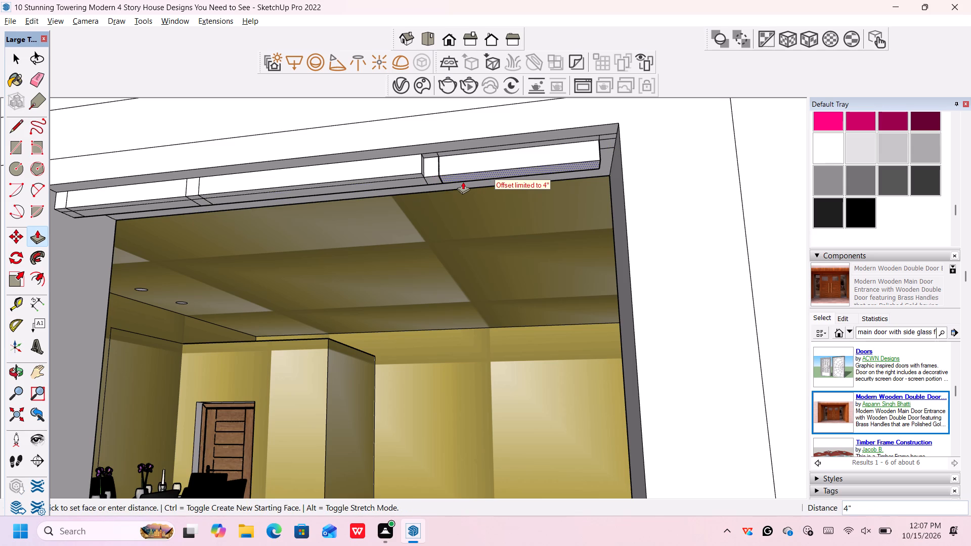
{"action": "left_click", "coordinate": [435, 177]}
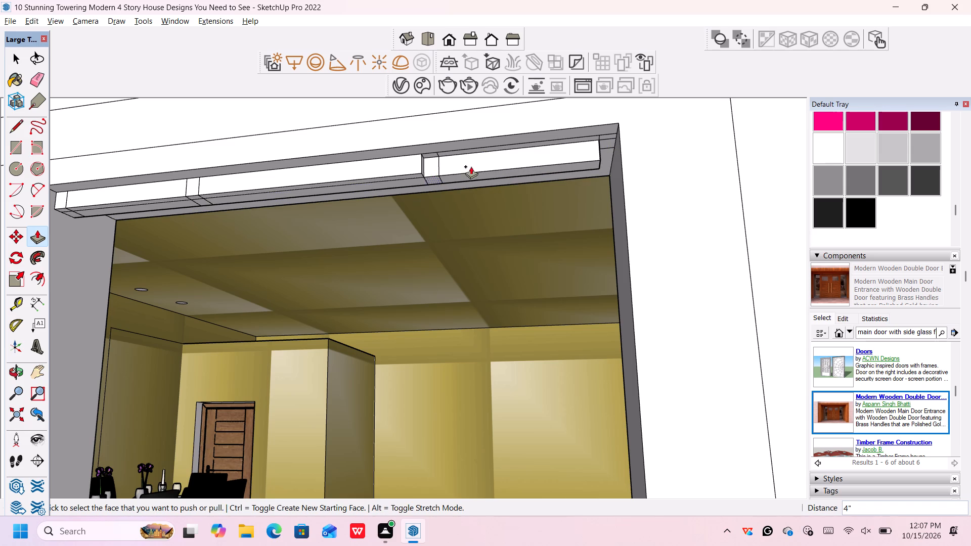
{"action": "left_click", "coordinate": [609, 143]}
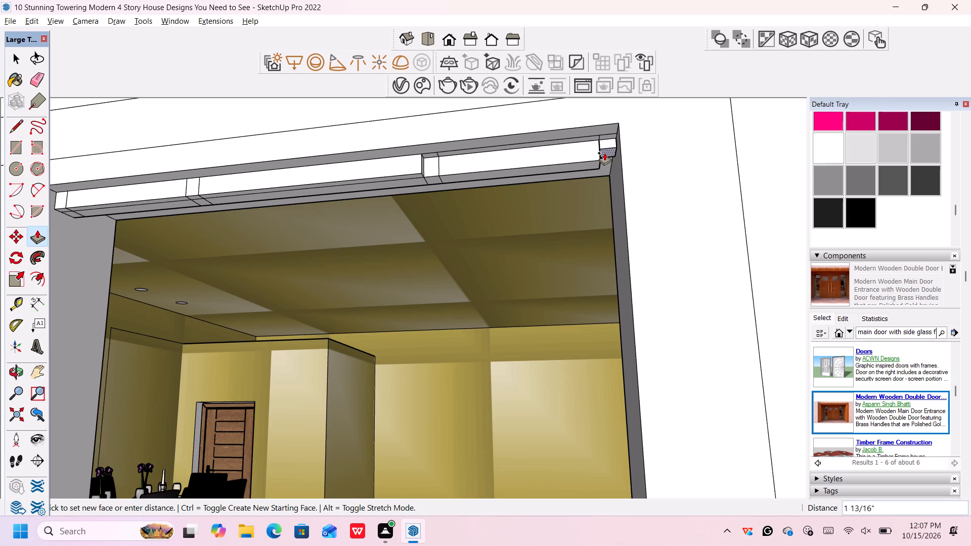
{"action": "left_click", "coordinate": [598, 163]}
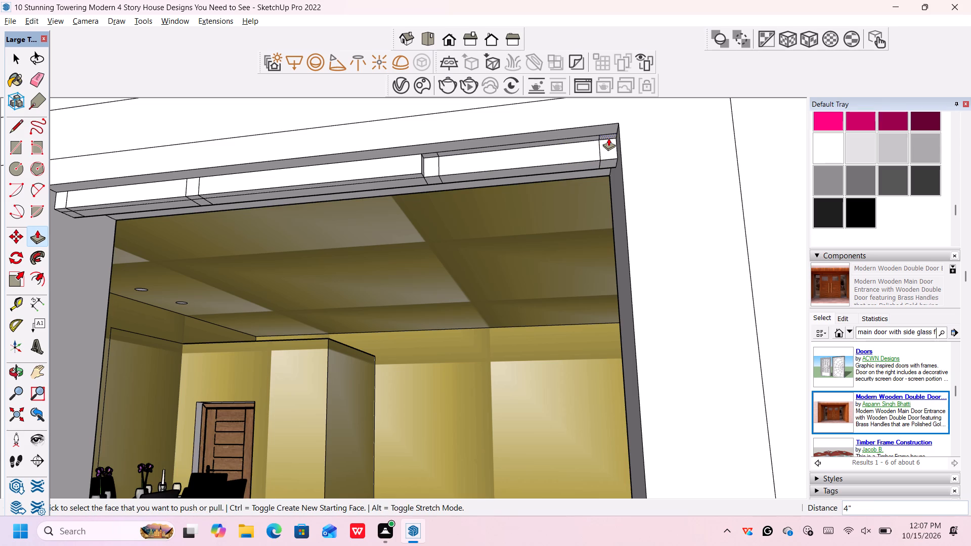
Pull the remaining front faces down 4" on the head's underside, from the right mullion rectangle to the right jamb.
{"action": "left_click", "coordinate": [430, 154]}
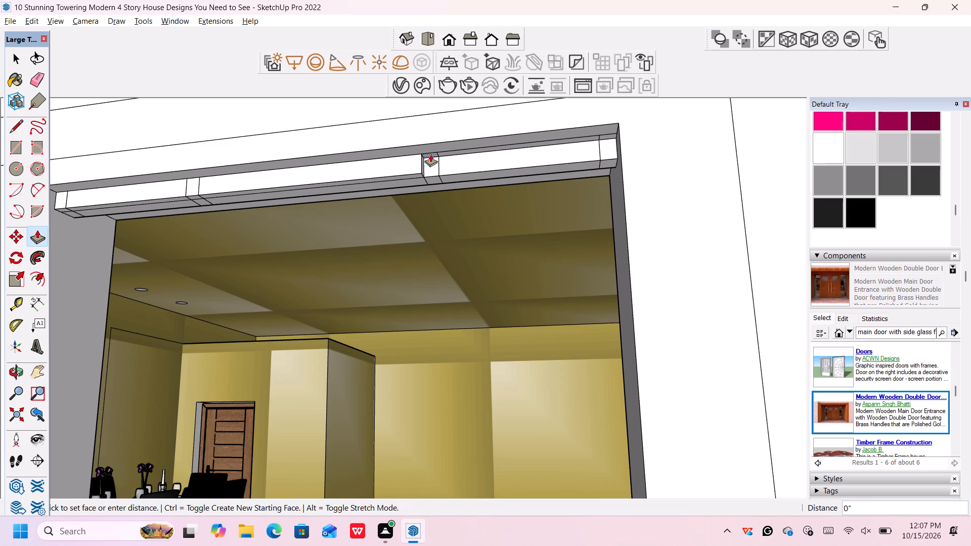
{"action": "left_click", "coordinate": [419, 173]}
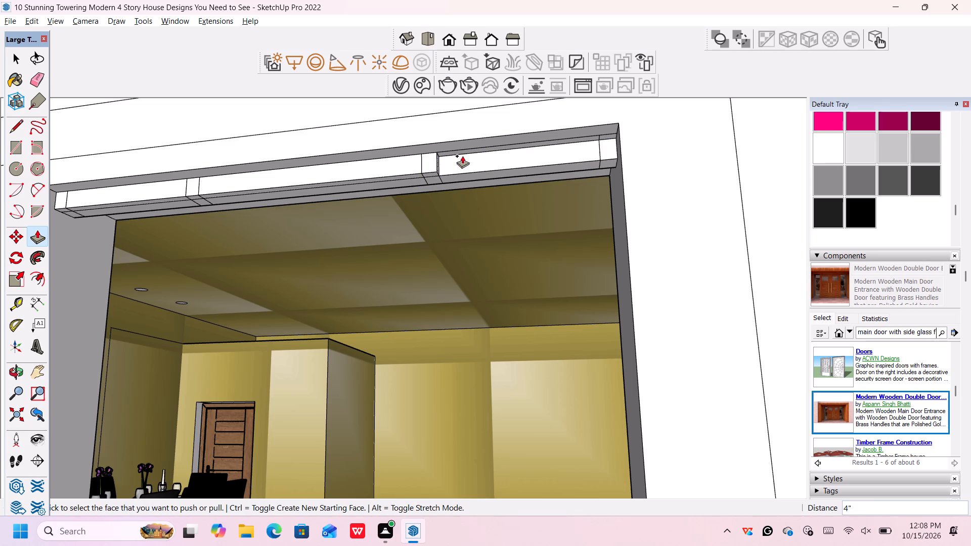
{"action": "left_click", "coordinate": [467, 152]}
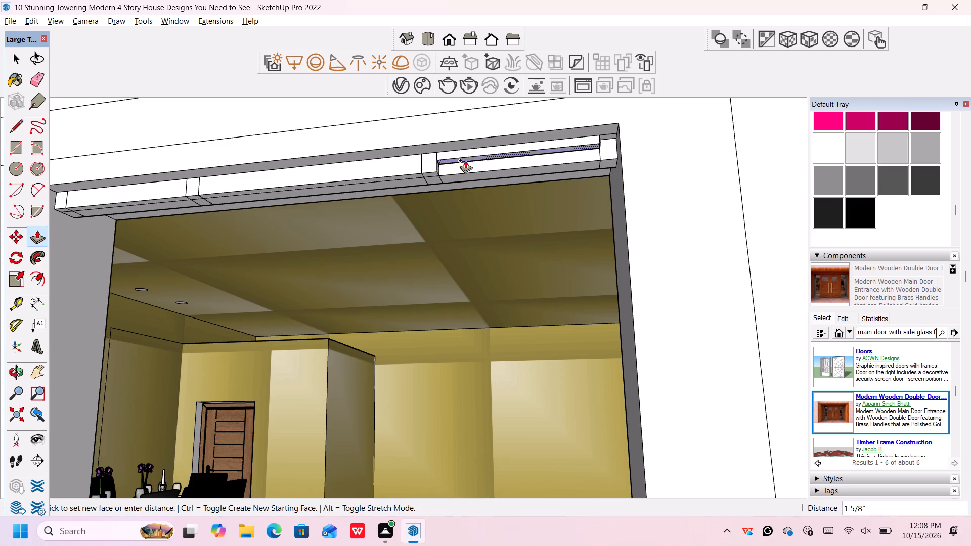
{"action": "left_click", "coordinate": [433, 174]}
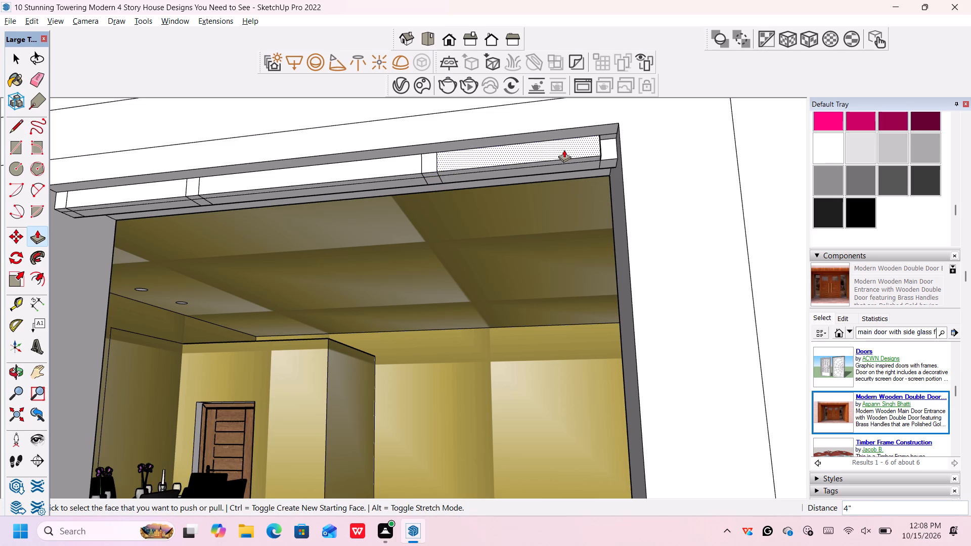
{"action": "left_click", "coordinate": [611, 136]}
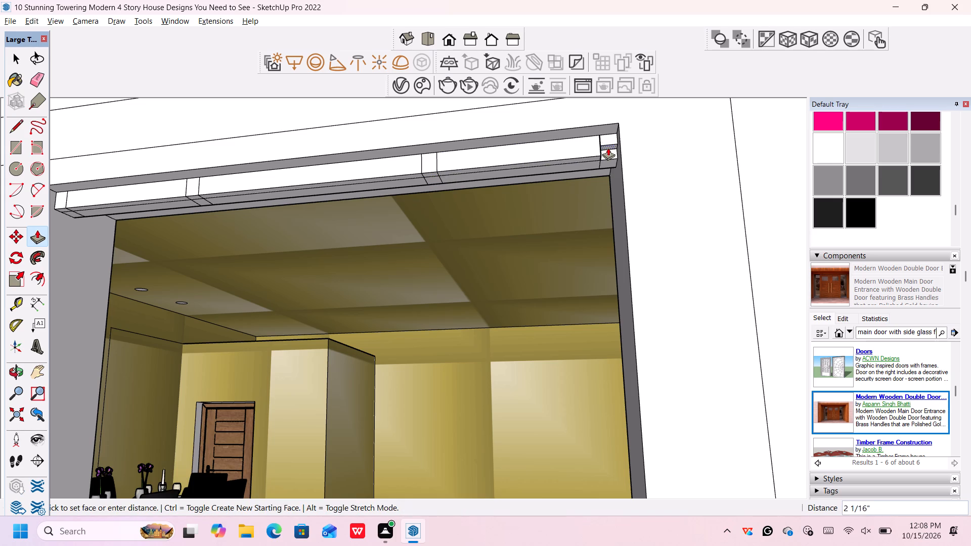
{"action": "left_click", "coordinate": [600, 156]}
Examine the head frame and the sill of the middle opening from outside the front wall.
{"action": "scroll", "coordinate": [600, 156], "scroll_direction": "down", "scroll_amount": 12}
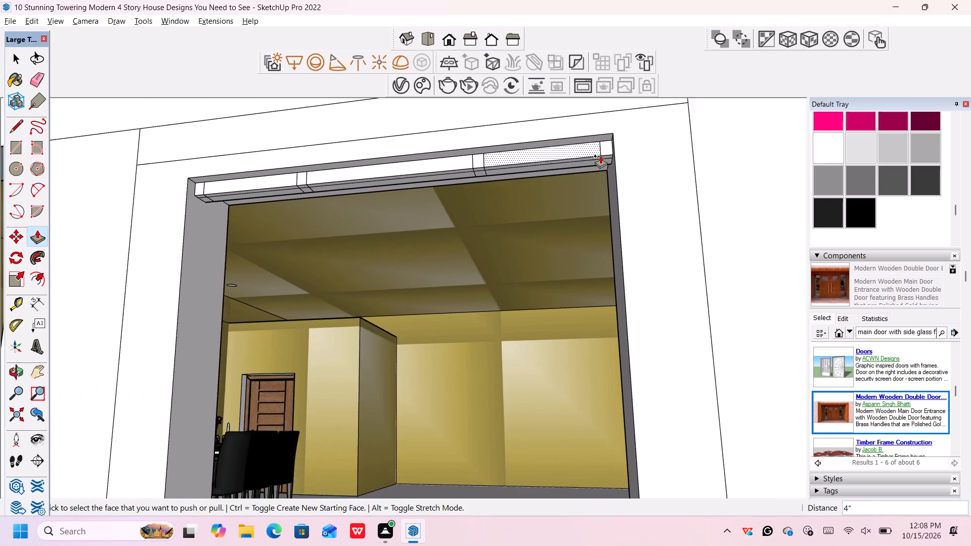
{"action": "scroll", "coordinate": [600, 156], "scroll_direction": "down", "scroll_amount": 14}
{"action": "middle_click_drag", "start_coordinate": [516, 160], "coordinate": [535, 234]}
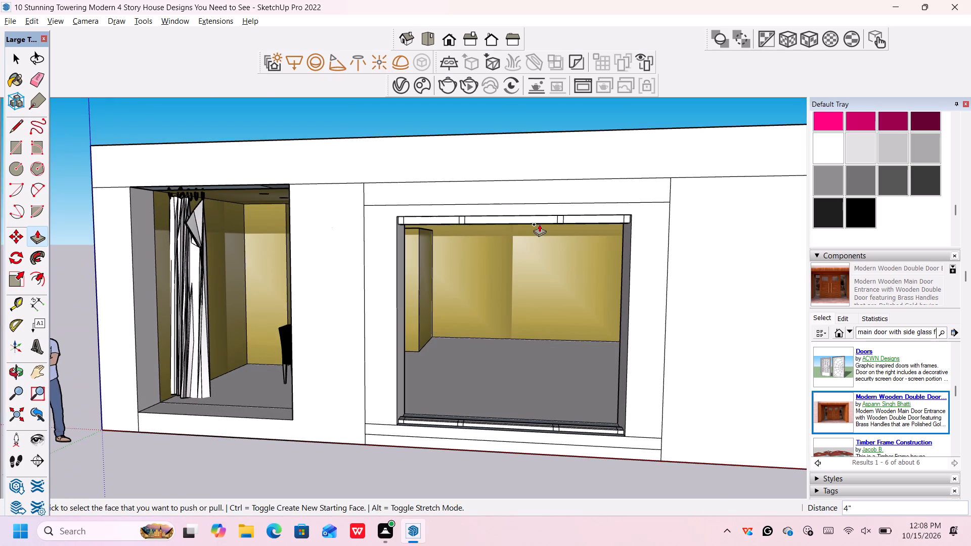
{"action": "scroll", "coordinate": [468, 239], "scroll_direction": "up", "scroll_amount": 5}
{"action": "scroll", "coordinate": [480, 233], "scroll_direction": "down", "scroll_amount": 3}
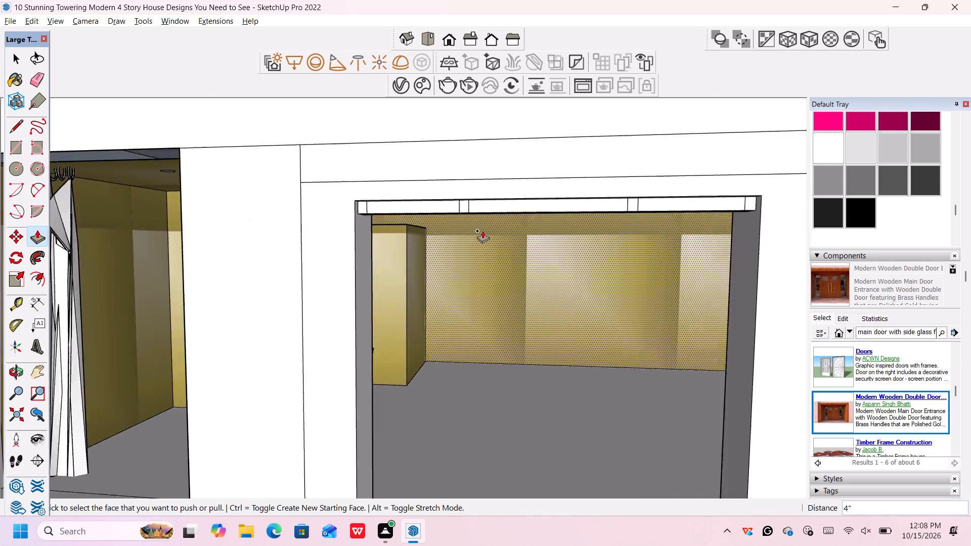
{"action": "scroll", "coordinate": [482, 231], "scroll_direction": "down", "scroll_amount": 2}
{"action": "middle_click_drag", "start_coordinate": [488, 252], "coordinate": [474, 188]}
{"action": "scroll", "coordinate": [472, 176], "scroll_direction": "up", "scroll_amount": 5}
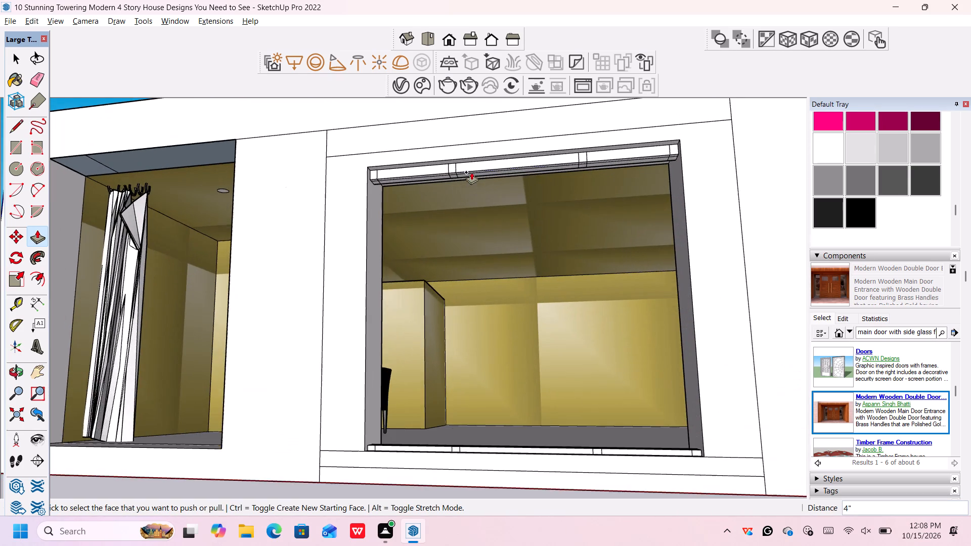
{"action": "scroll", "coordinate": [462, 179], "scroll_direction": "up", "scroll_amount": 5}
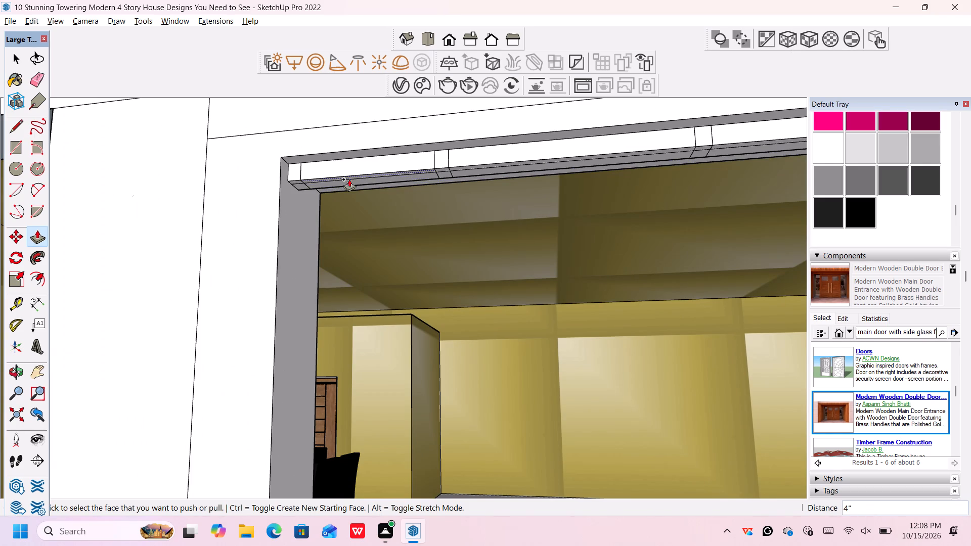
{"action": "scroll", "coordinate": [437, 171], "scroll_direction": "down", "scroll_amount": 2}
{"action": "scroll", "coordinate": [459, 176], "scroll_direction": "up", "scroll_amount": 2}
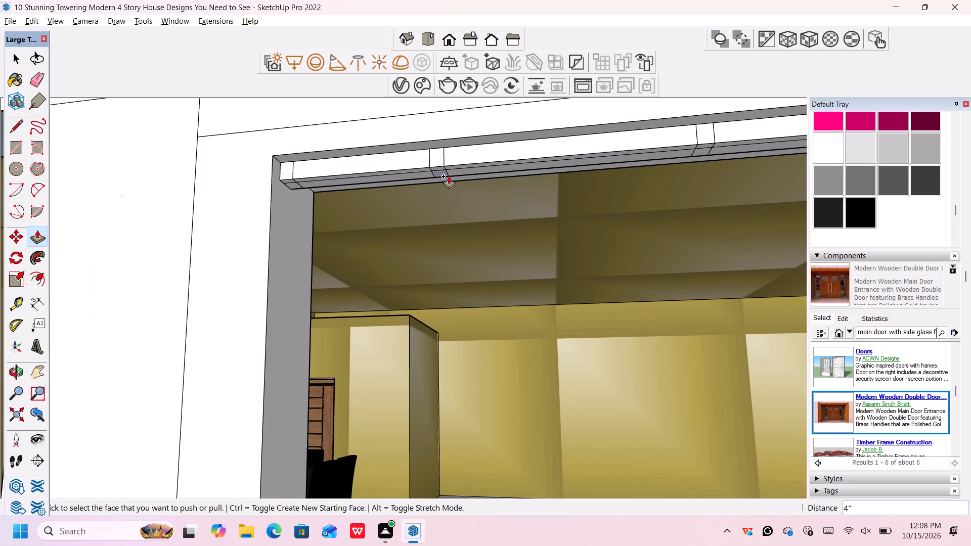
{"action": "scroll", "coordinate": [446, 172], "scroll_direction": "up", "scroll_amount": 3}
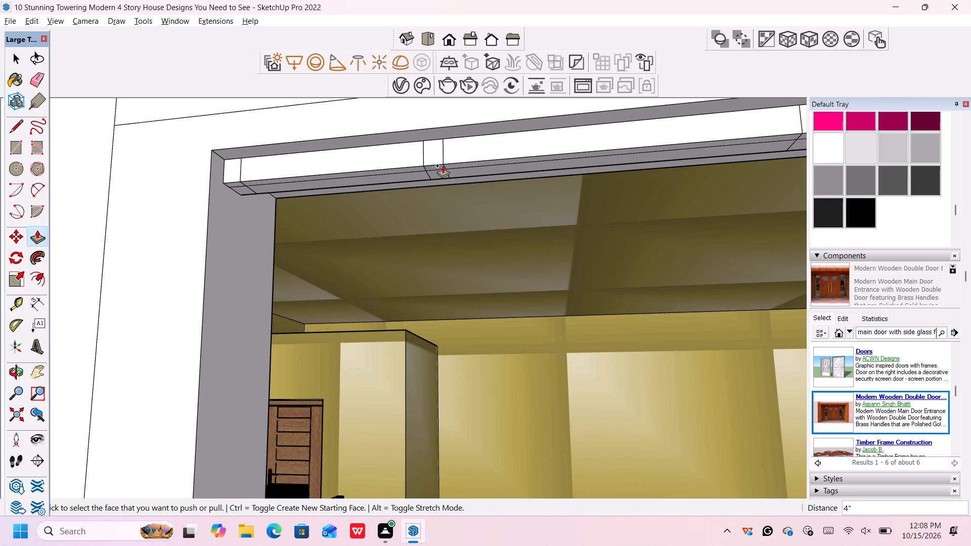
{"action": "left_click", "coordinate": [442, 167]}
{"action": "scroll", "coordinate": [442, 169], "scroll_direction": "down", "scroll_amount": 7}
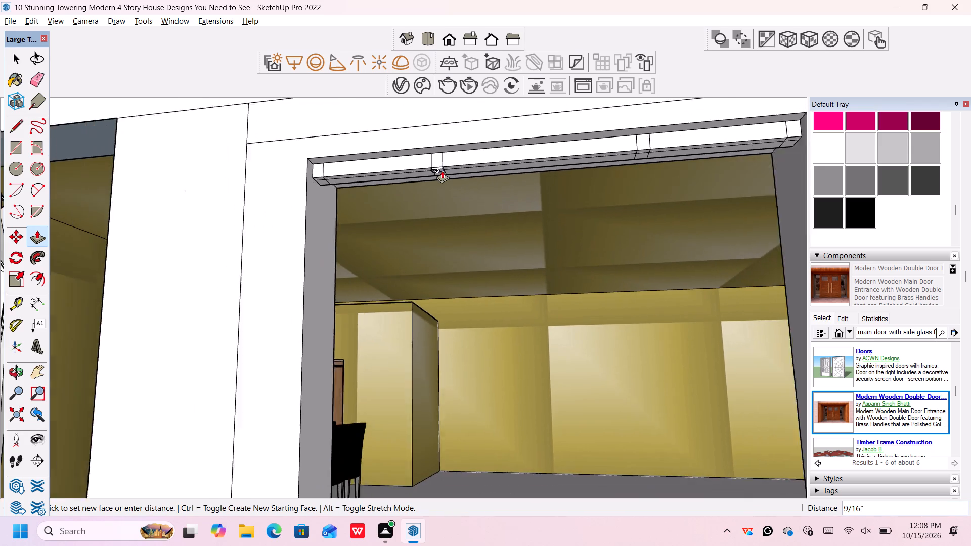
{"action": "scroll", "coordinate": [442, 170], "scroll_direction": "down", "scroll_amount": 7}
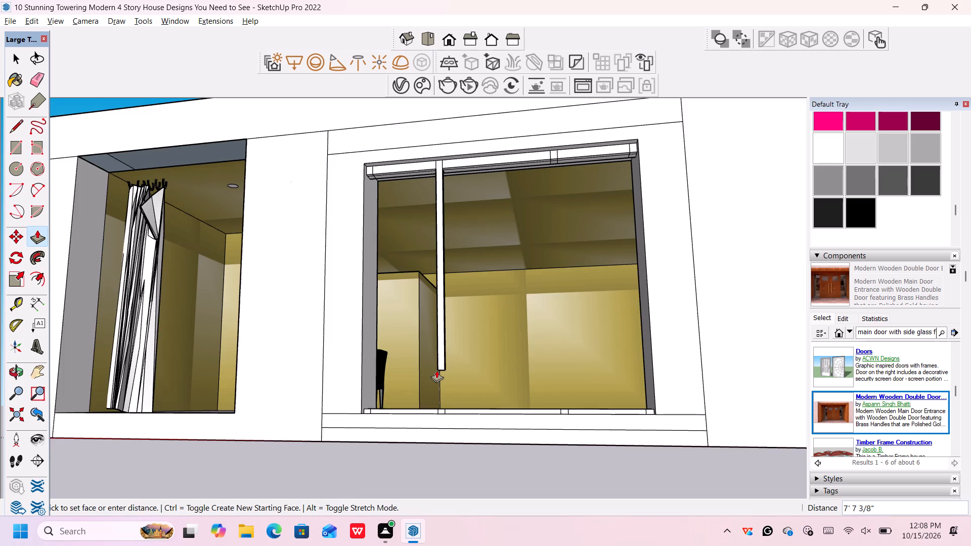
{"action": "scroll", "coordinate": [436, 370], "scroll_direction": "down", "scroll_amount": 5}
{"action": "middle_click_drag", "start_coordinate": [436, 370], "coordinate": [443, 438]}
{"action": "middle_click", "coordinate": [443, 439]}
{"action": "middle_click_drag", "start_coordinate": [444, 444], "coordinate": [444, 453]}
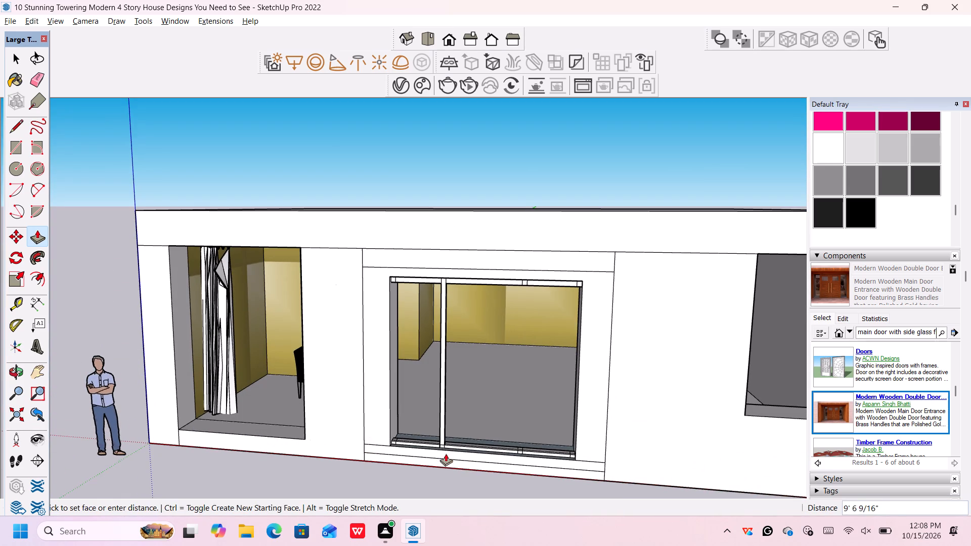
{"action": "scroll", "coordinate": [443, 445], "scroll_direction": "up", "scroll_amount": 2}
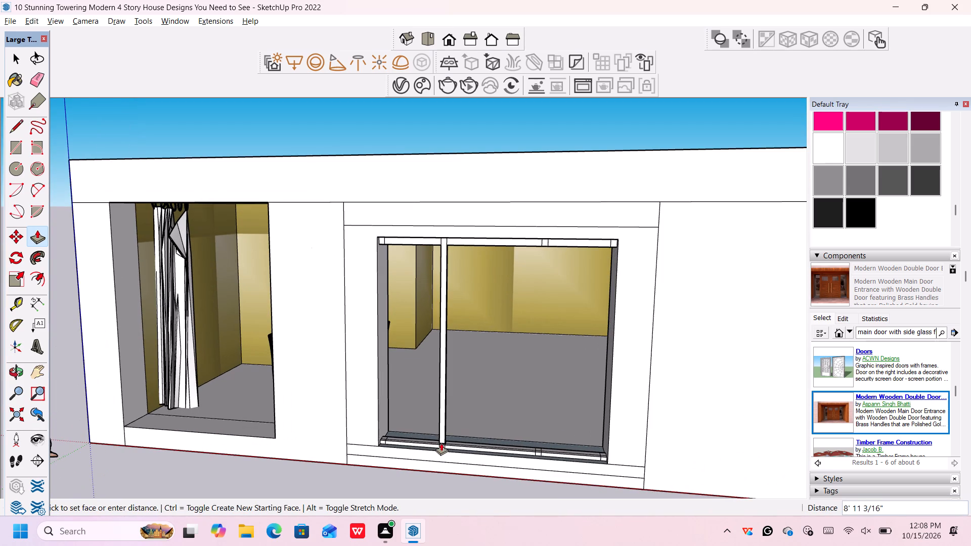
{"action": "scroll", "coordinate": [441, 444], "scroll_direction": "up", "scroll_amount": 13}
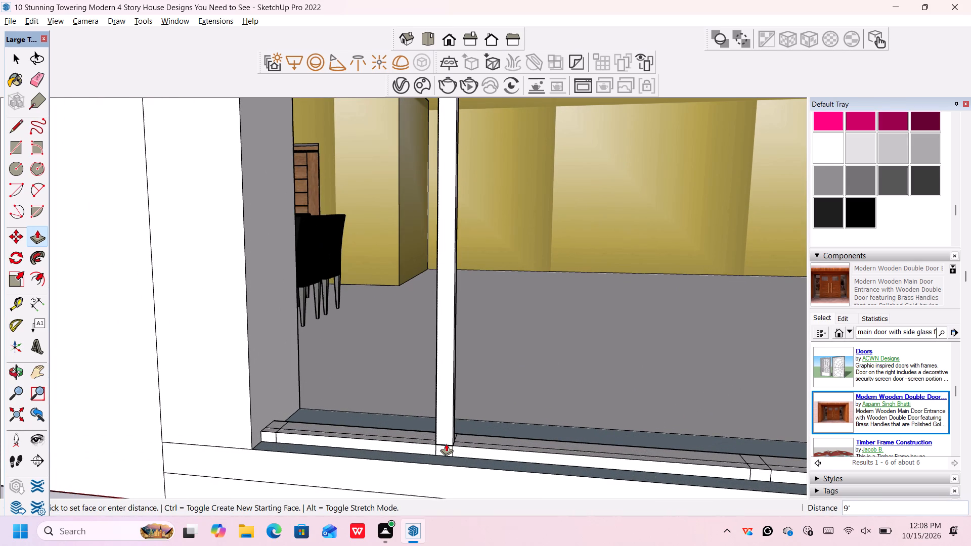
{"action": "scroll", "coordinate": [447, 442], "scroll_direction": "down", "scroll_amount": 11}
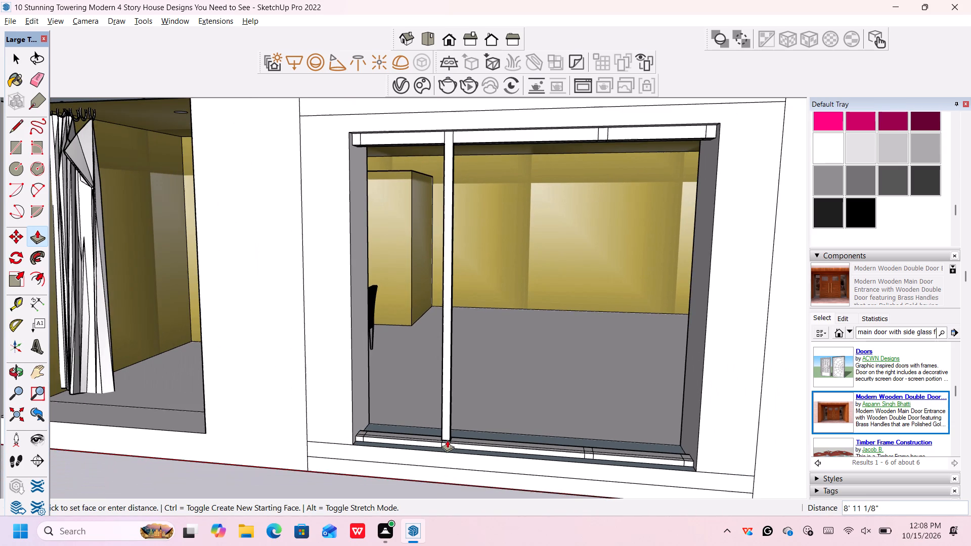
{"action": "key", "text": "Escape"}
Pull the rear face of the left mullion rectangle on the head's underside down 9' to the sill.
{"action": "scroll", "coordinate": [468, 232], "scroll_direction": "up", "scroll_amount": 6}
{"action": "scroll", "coordinate": [456, 172], "scroll_direction": "down", "scroll_amount": 4}
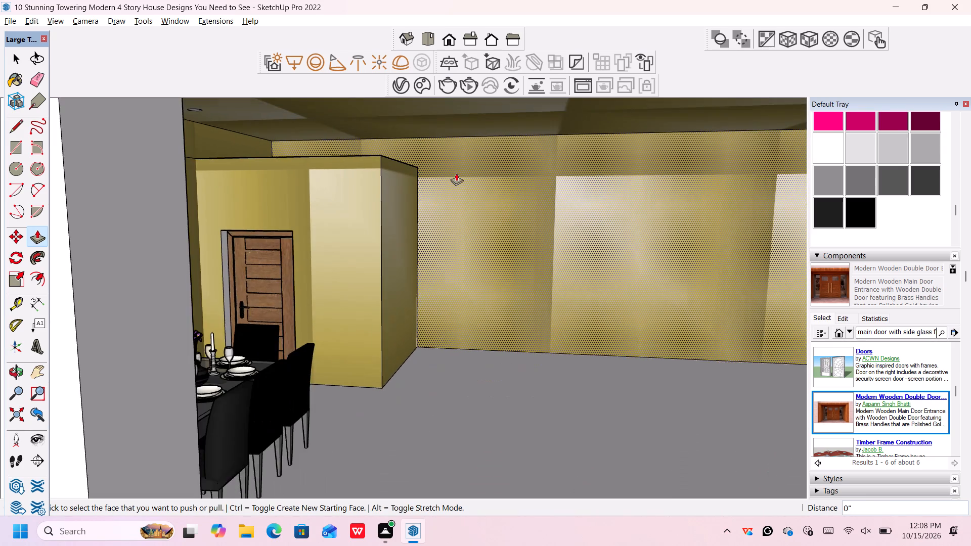
{"action": "scroll", "coordinate": [456, 173], "scroll_direction": "down", "scroll_amount": 8}
{"action": "middle_click_drag", "start_coordinate": [443, 195], "coordinate": [442, 141]}
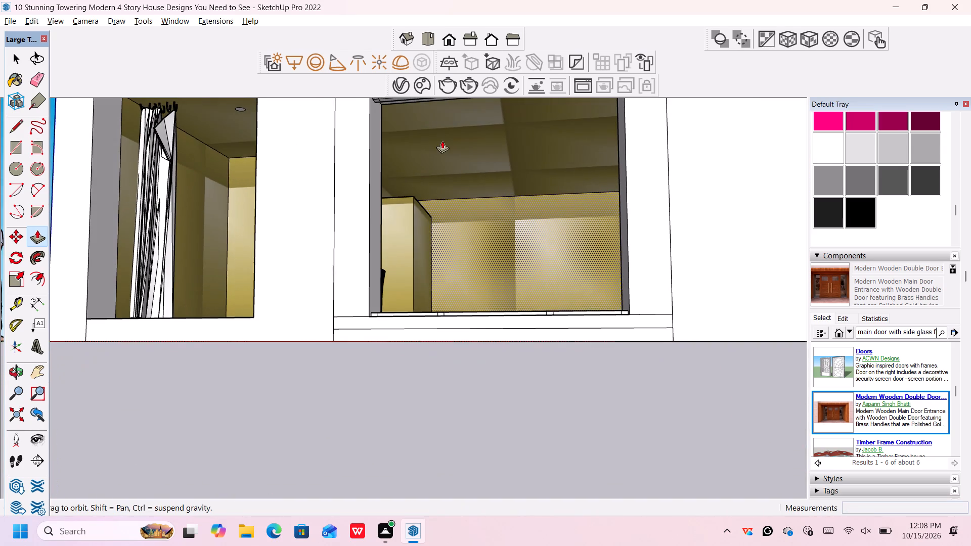
{"action": "middle_click_drag", "start_coordinate": [443, 144], "coordinate": [410, 242]}
{"action": "middle_click", "coordinate": [410, 242], "text": "shift"}
{"action": "scroll", "coordinate": [402, 253], "scroll_direction": "up", "scroll_amount": 6}
{"action": "middle_click_drag", "start_coordinate": [393, 258], "coordinate": [386, 227]}
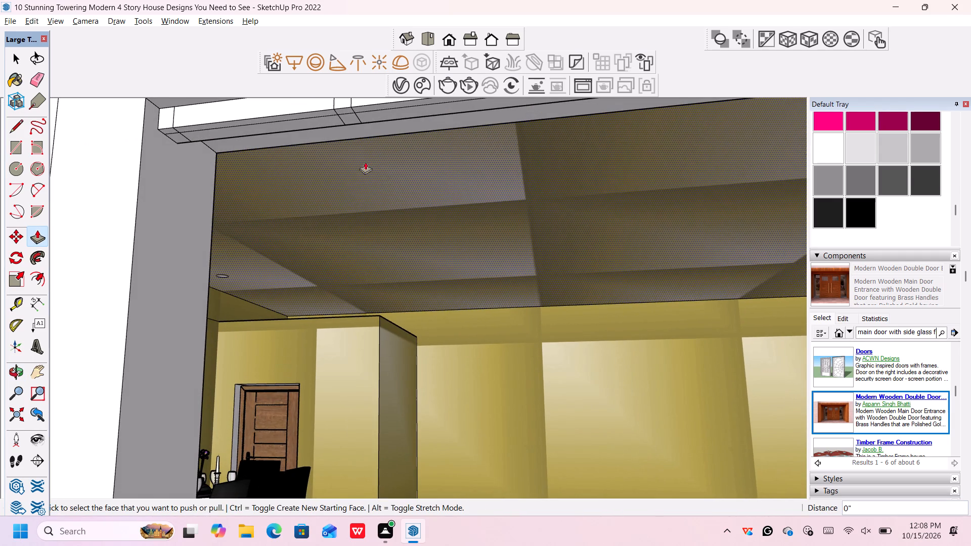
{"action": "left_click", "coordinate": [352, 114]}
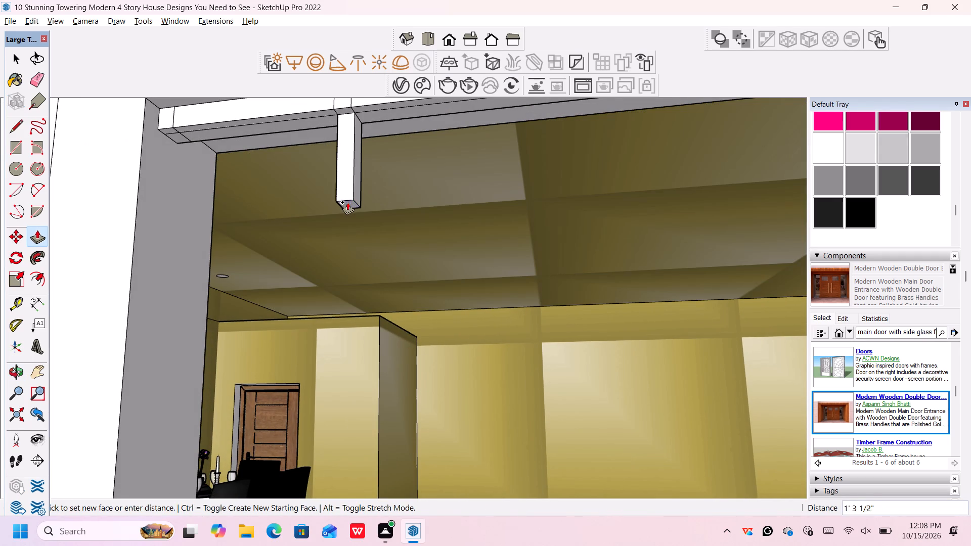
{"action": "scroll", "coordinate": [347, 202], "scroll_direction": "down", "scroll_amount": 15}
{"action": "middle_click_drag", "start_coordinate": [347, 207], "coordinate": [357, 220]}
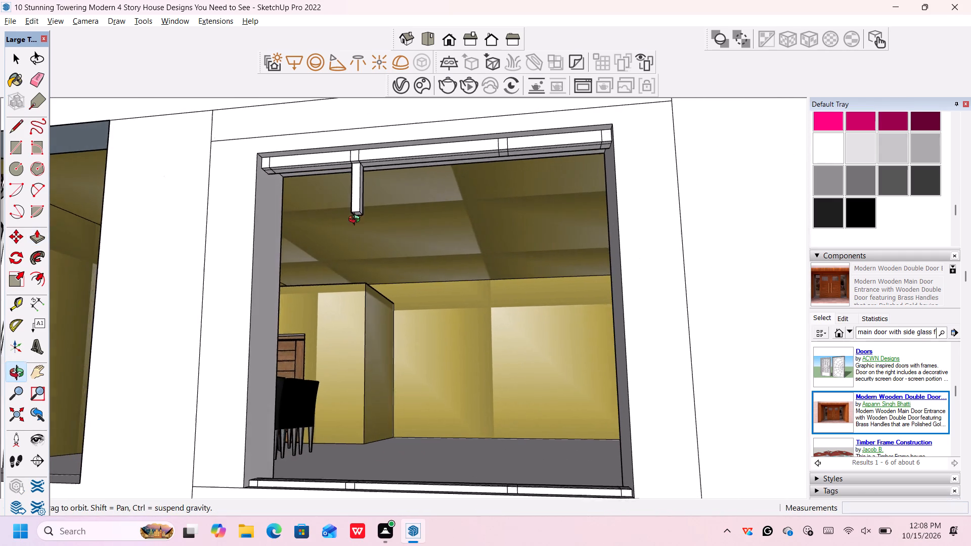
{"action": "middle_click_drag", "start_coordinate": [357, 220], "coordinate": [357, 225]}
{"action": "scroll", "coordinate": [357, 225], "scroll_direction": "down", "scroll_amount": 7}
{"action": "scroll", "coordinate": [353, 376], "scroll_direction": "up", "scroll_amount": 5}
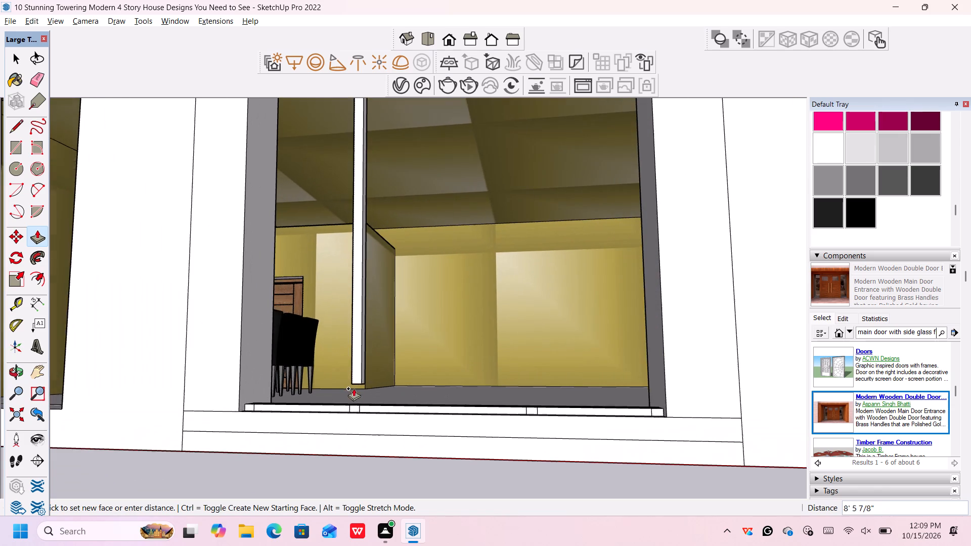
{"action": "scroll", "coordinate": [357, 406], "scroll_direction": "up", "scroll_amount": 6}
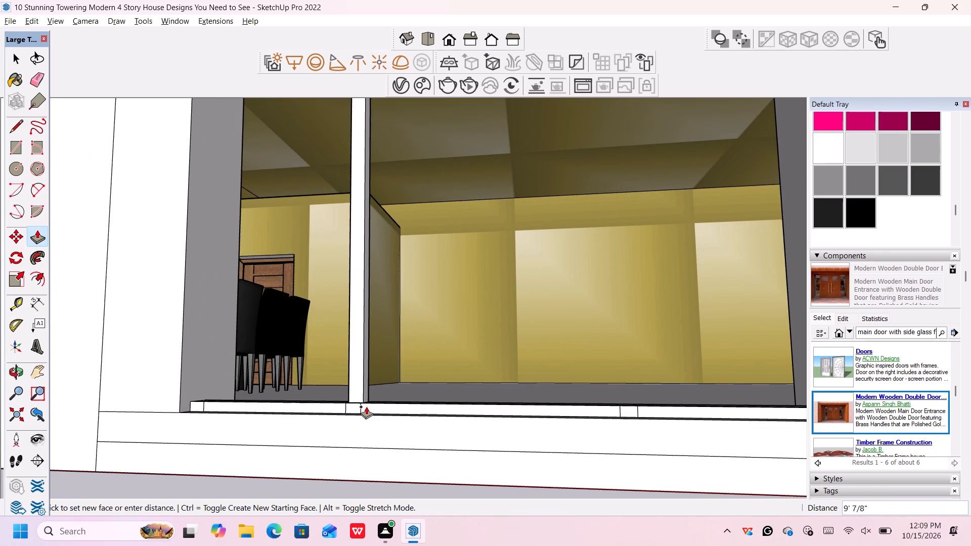
{"action": "left_click", "coordinate": [368, 406]}
Pull the front face of the left mullion rectangle on the head's underside down 9' to the sill.
{"action": "scroll", "coordinate": [368, 383], "scroll_direction": "down", "scroll_amount": 12}
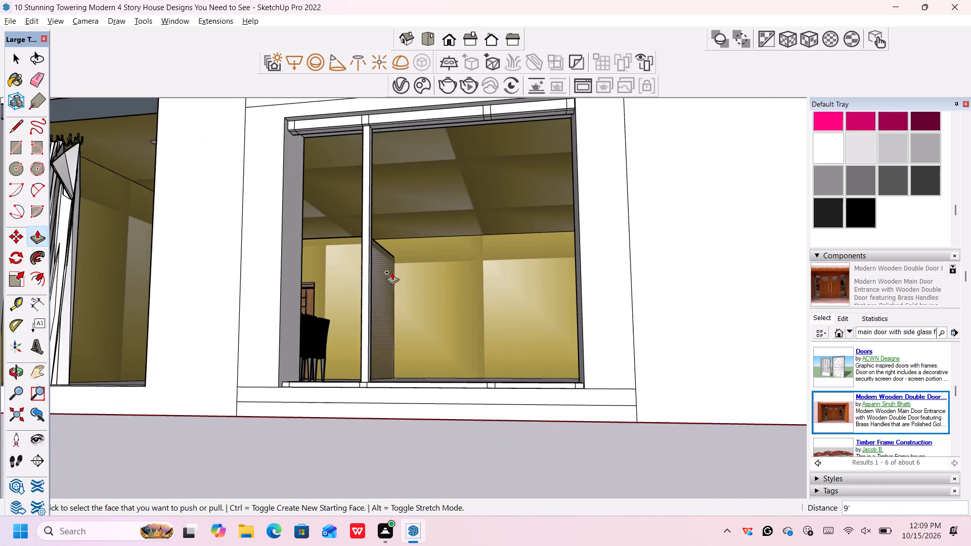
{"action": "scroll", "coordinate": [371, 166], "scroll_direction": "up", "scroll_amount": 10}
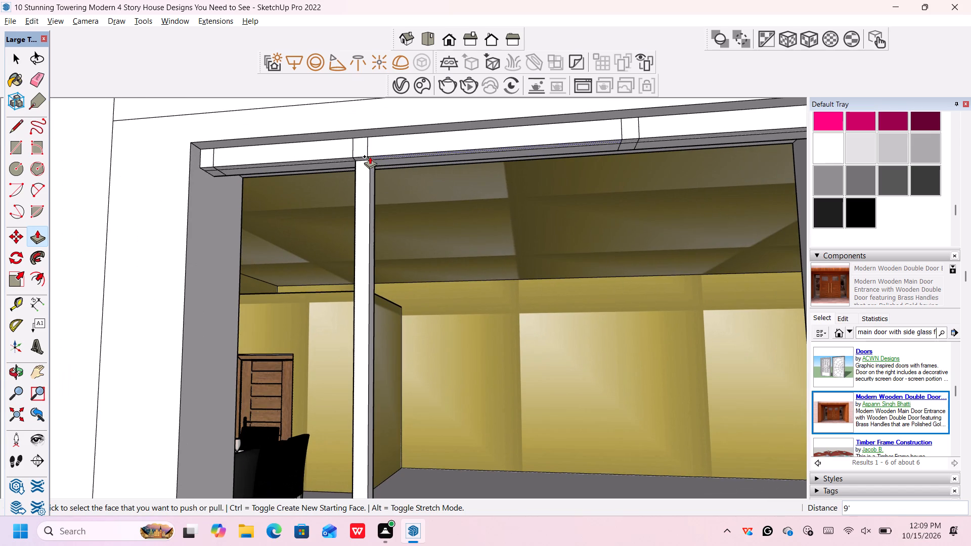
{"action": "left_click", "coordinate": [367, 158]}
{"action": "scroll", "coordinate": [363, 176], "scroll_direction": "down", "scroll_amount": 7}
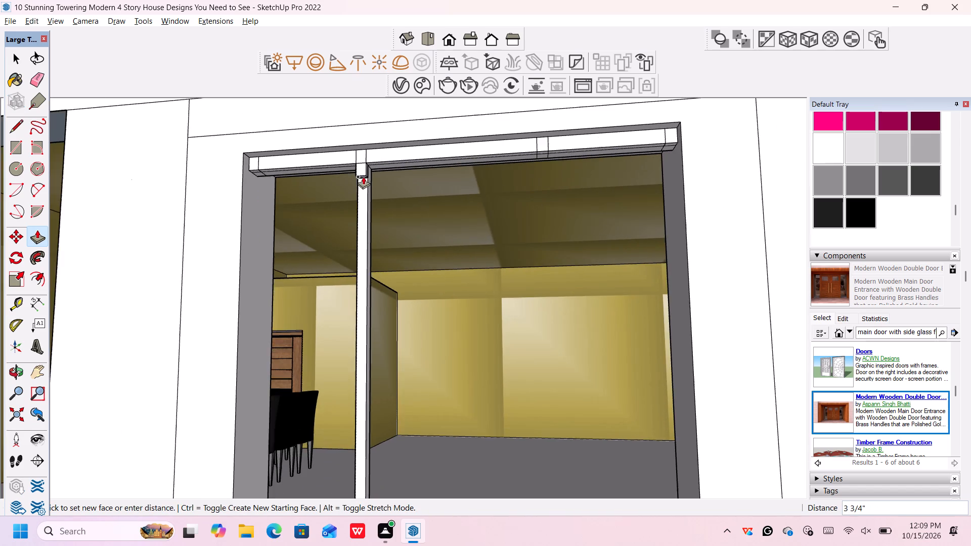
{"action": "scroll", "coordinate": [363, 174], "scroll_direction": "down", "scroll_amount": 13}
{"action": "scroll", "coordinate": [370, 322], "scroll_direction": "up", "scroll_amount": 6}
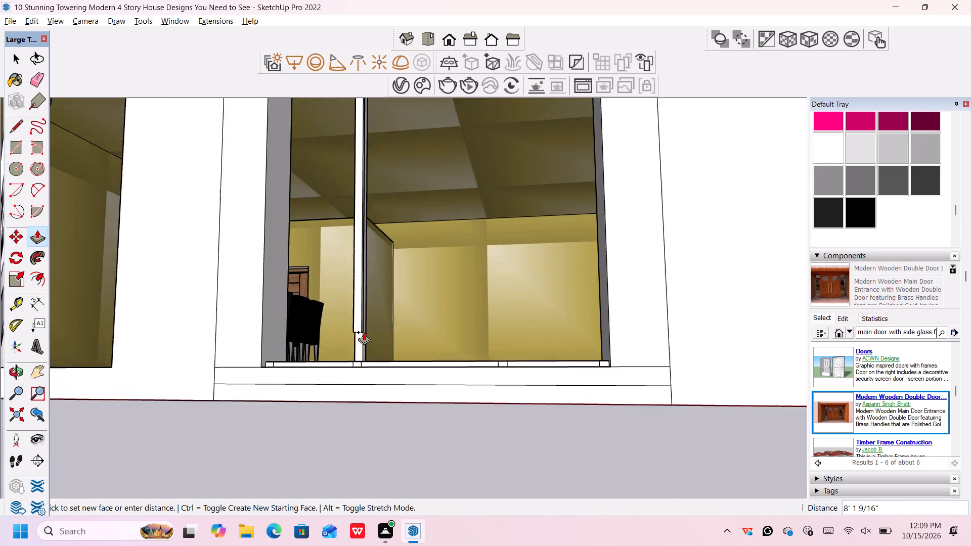
{"action": "scroll", "coordinate": [361, 331], "scroll_direction": "up", "scroll_amount": 5}
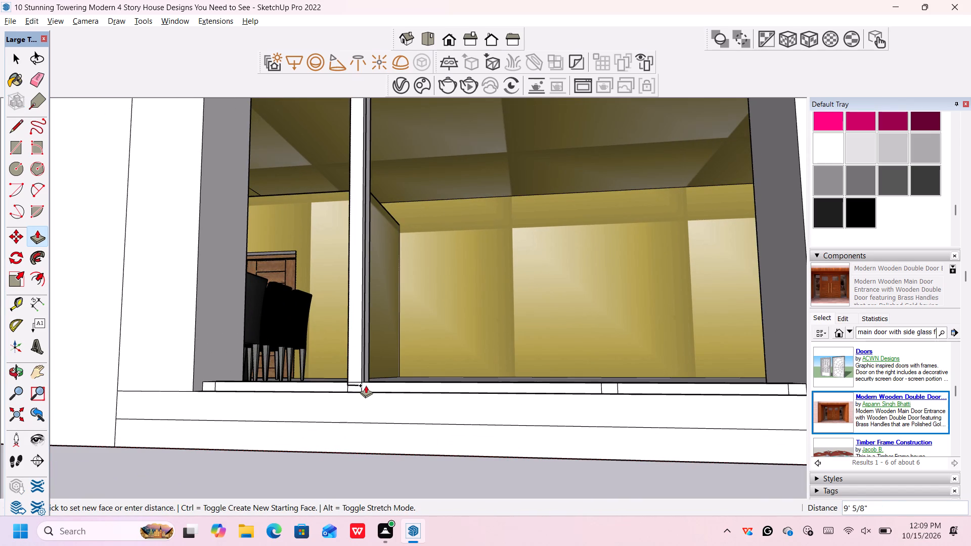
{"action": "left_click", "coordinate": [368, 380]}
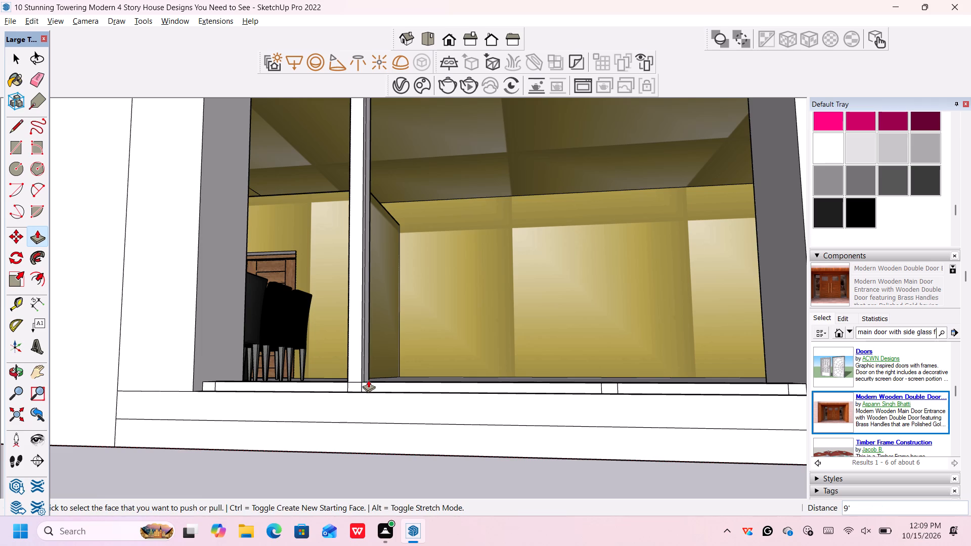
Pull the rear face beside the left jamb on the head's underside down 9' to the sill.
{"action": "scroll", "coordinate": [368, 380], "scroll_direction": "down", "scroll_amount": 12}
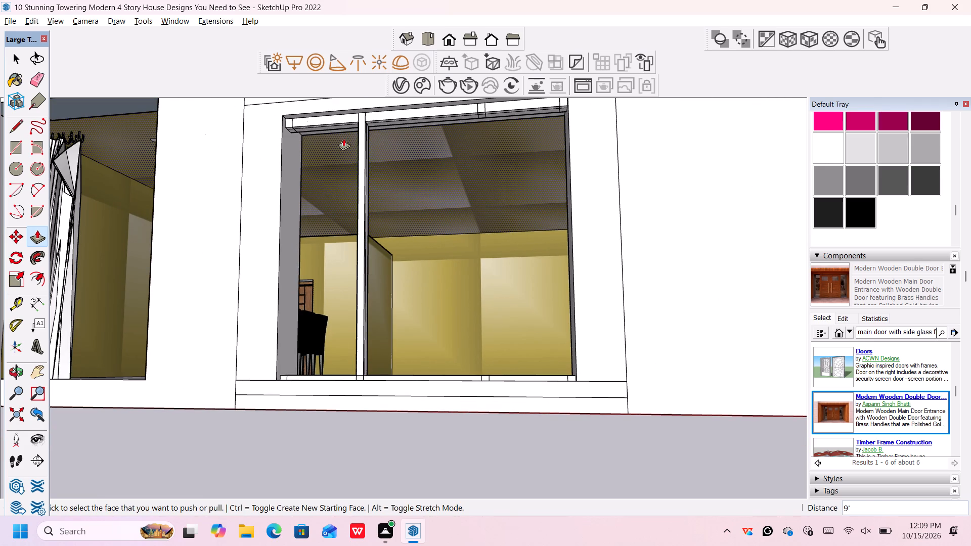
{"action": "scroll", "coordinate": [291, 129], "scroll_direction": "up", "scroll_amount": 3}
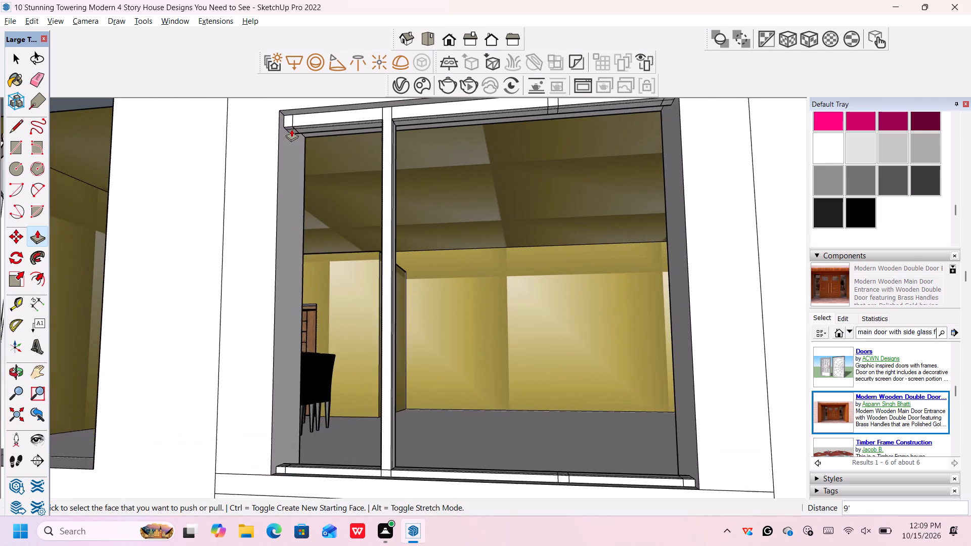
{"action": "scroll", "coordinate": [291, 129], "scroll_direction": "up", "scroll_amount": 2}
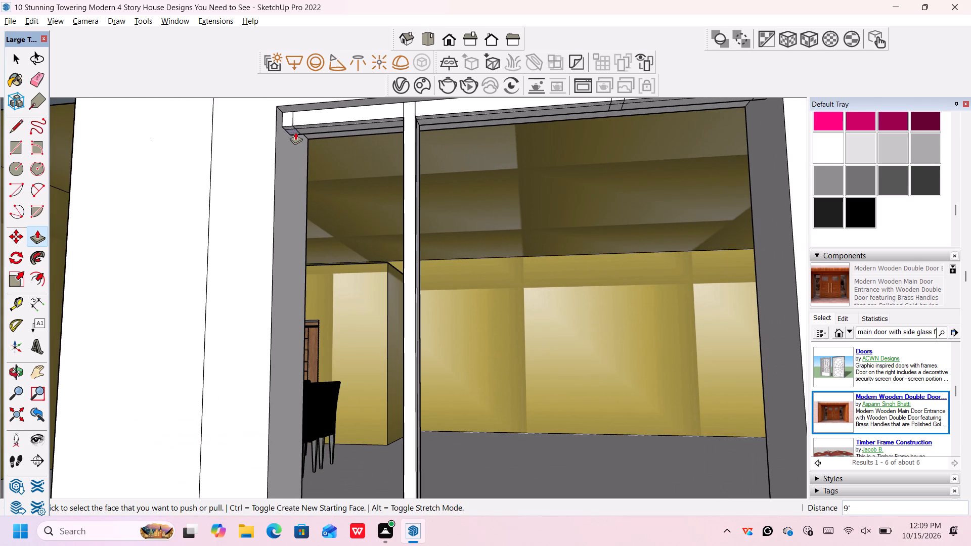
{"action": "left_click", "coordinate": [295, 131]}
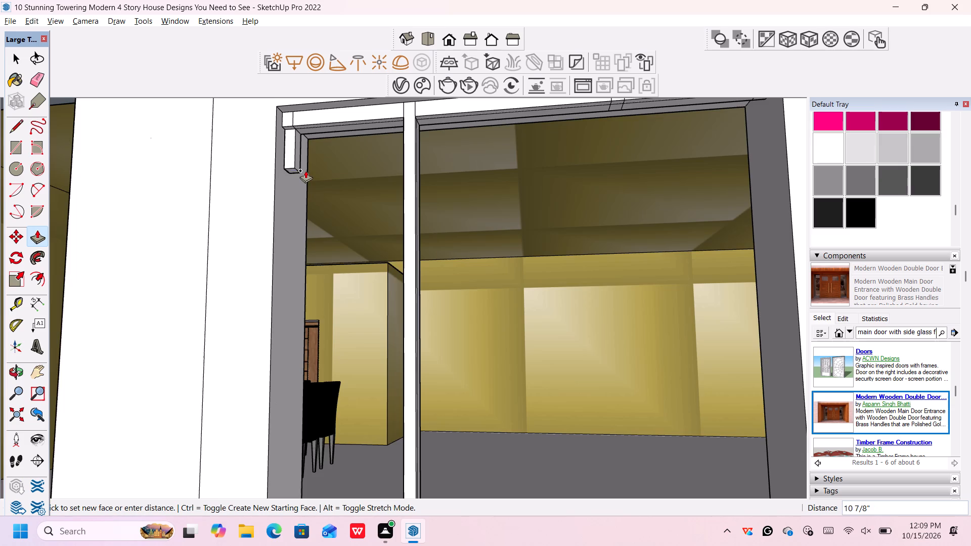
{"action": "scroll", "coordinate": [305, 170], "scroll_direction": "down", "scroll_amount": 10}
{"action": "middle_click_drag", "start_coordinate": [306, 180], "coordinate": [306, 187]}
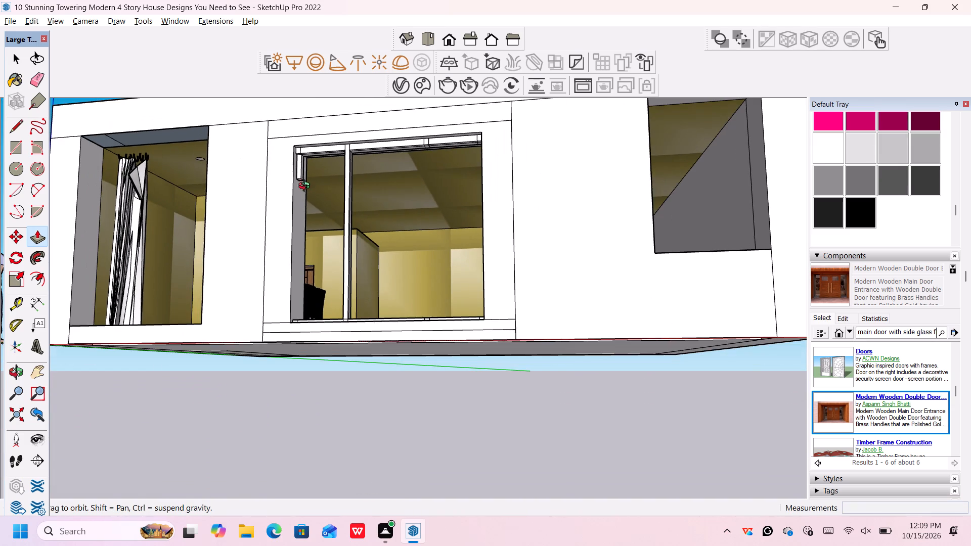
{"action": "middle_click_drag", "start_coordinate": [306, 187], "coordinate": [310, 271]}
{"action": "scroll", "coordinate": [299, 313], "scroll_direction": "up", "scroll_amount": 5}
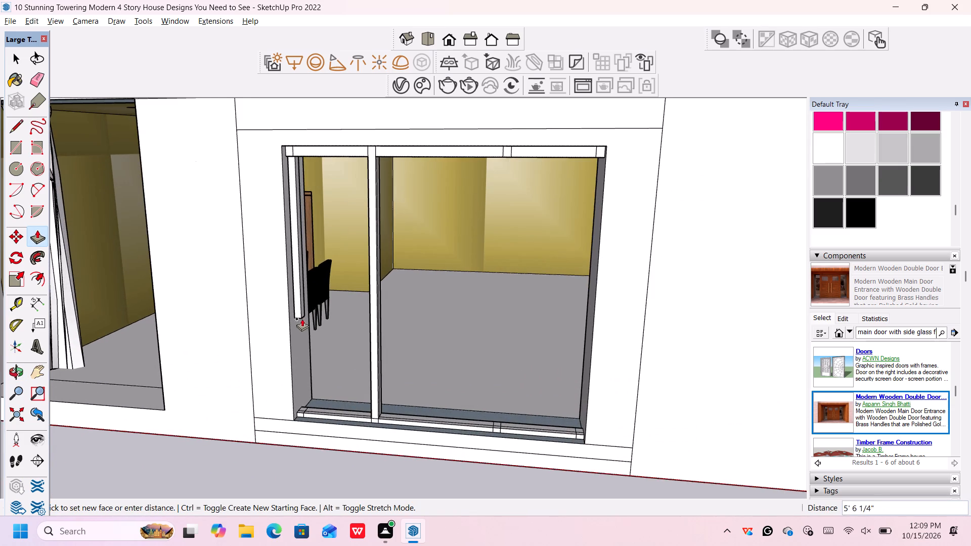
{"action": "scroll", "coordinate": [307, 347], "scroll_direction": "up", "scroll_amount": 1}
{"action": "scroll", "coordinate": [323, 404], "scroll_direction": "up", "scroll_amount": 1}
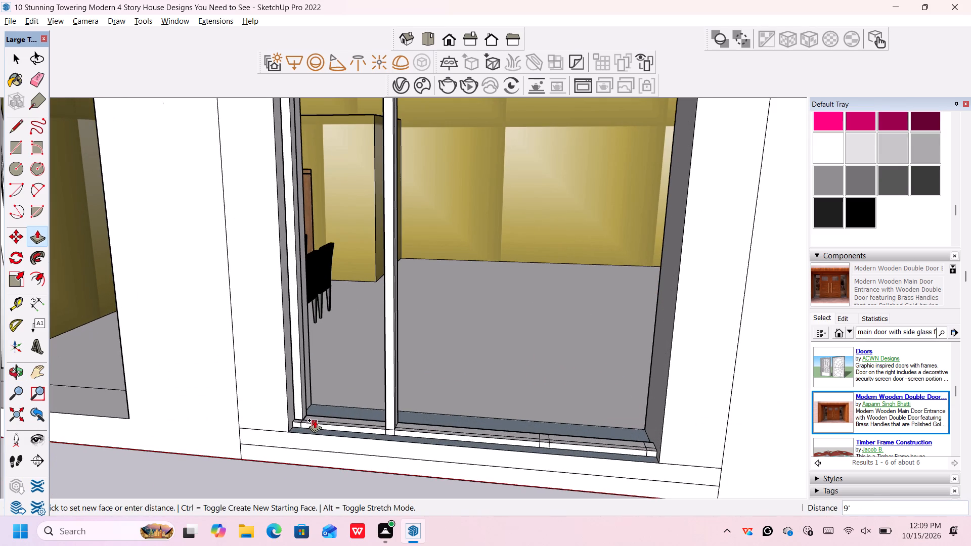
{"action": "left_click", "coordinate": [314, 420]}
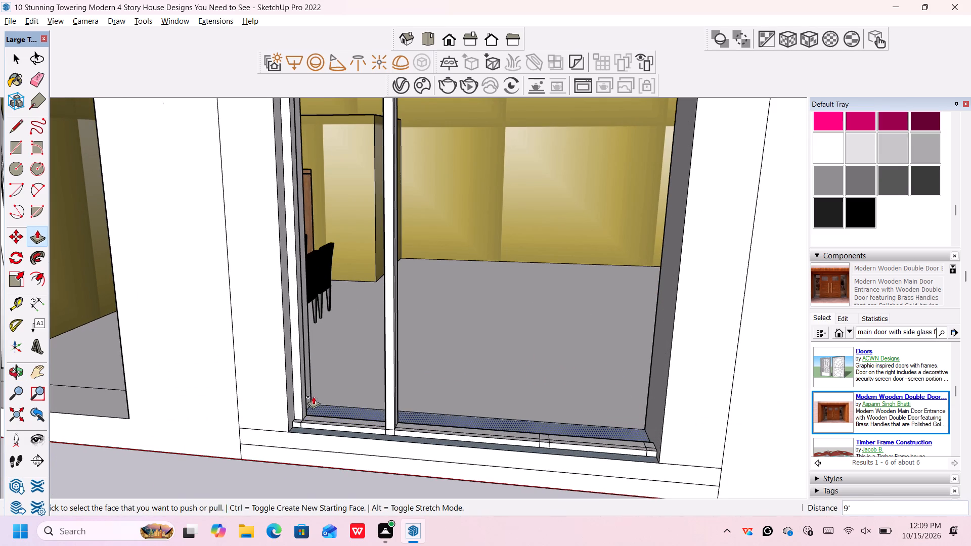
Pull the front face beside the left jamb on the head's underside down 9' to the sill.
{"action": "scroll", "coordinate": [300, 333], "scroll_direction": "down", "scroll_amount": 4}
{"action": "scroll", "coordinate": [291, 202], "scroll_direction": "up", "scroll_amount": 2}
{"action": "middle_click_drag", "start_coordinate": [295, 167], "coordinate": [295, 165]}
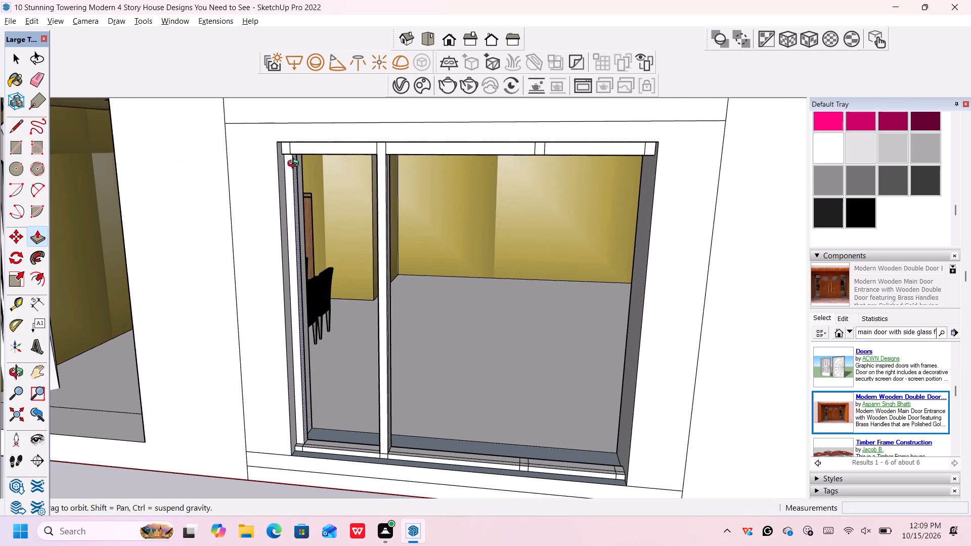
{"action": "middle_click_drag", "start_coordinate": [295, 165], "coordinate": [289, 140]}
{"action": "scroll", "coordinate": [289, 122], "scroll_direction": "up", "scroll_amount": 11}
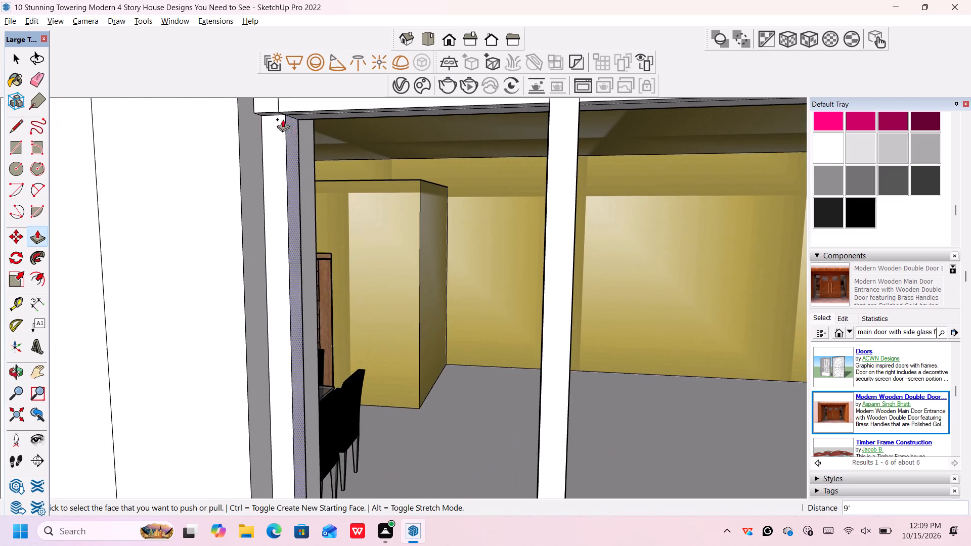
{"action": "middle_click_drag", "start_coordinate": [278, 121], "coordinate": [277, 108]}
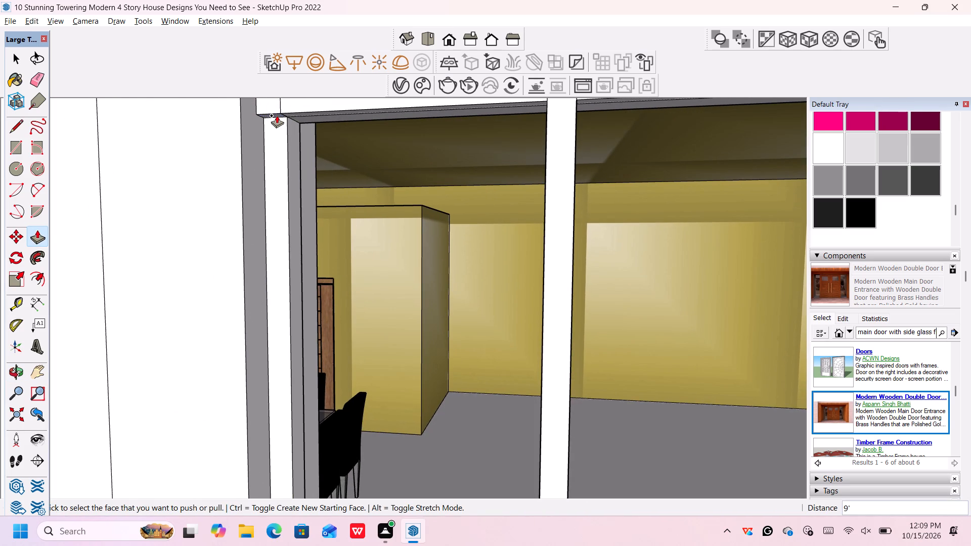
{"action": "left_click", "coordinate": [277, 115]}
{"action": "scroll", "coordinate": [278, 135], "scroll_direction": "down", "scroll_amount": 16}
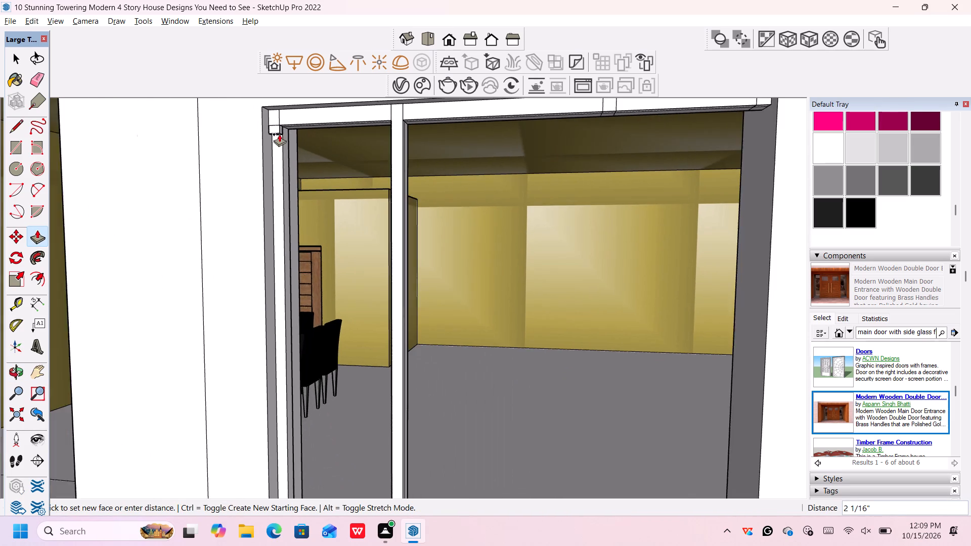
{"action": "scroll", "coordinate": [279, 134], "scroll_direction": "down", "scroll_amount": 5}
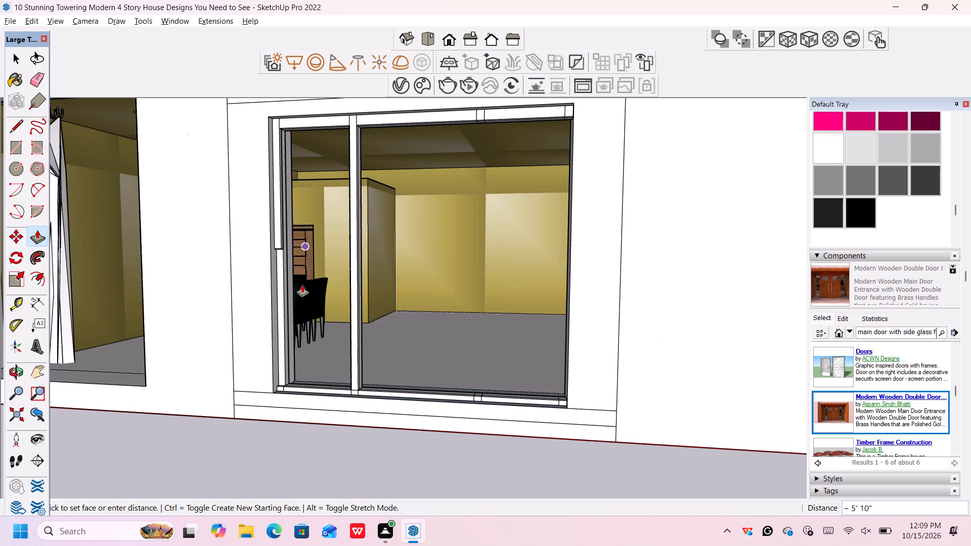
{"action": "scroll", "coordinate": [288, 373], "scroll_direction": "up", "scroll_amount": 6}
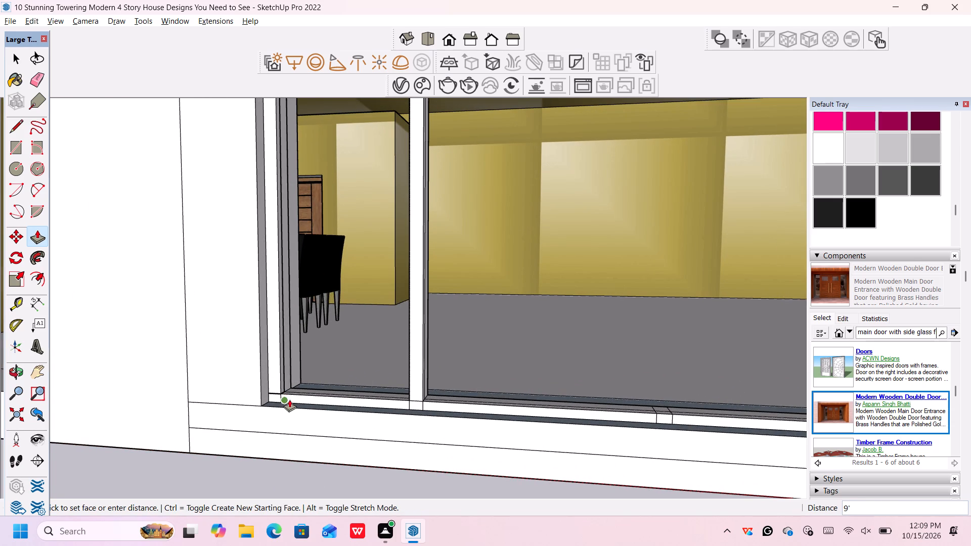
{"action": "left_click", "coordinate": [289, 399]}
Pull the rear face of the right mullion rectangle on the head's underside down 9' to the sill.
{"action": "scroll", "coordinate": [320, 354], "scroll_direction": "down", "scroll_amount": 13}
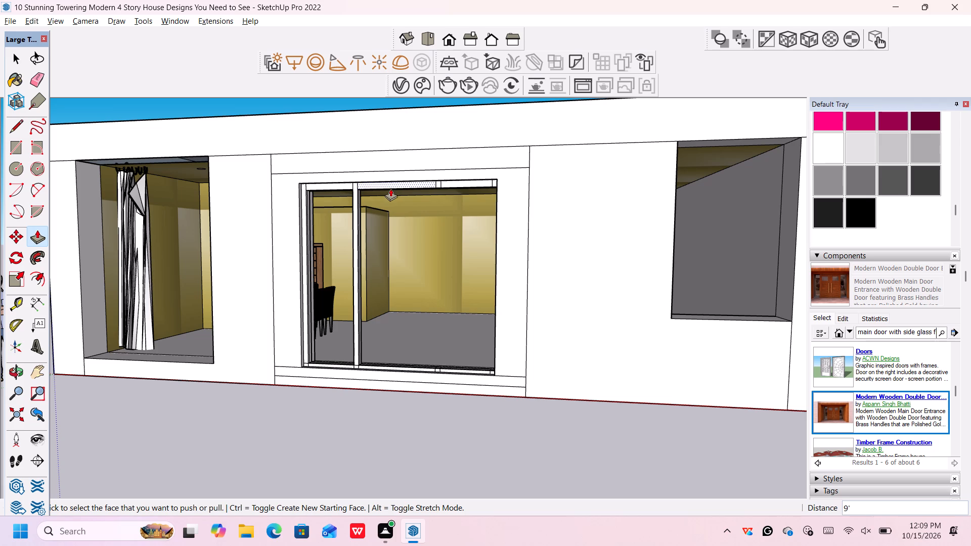
{"action": "scroll", "coordinate": [412, 181], "scroll_direction": "up", "scroll_amount": 1}
{"action": "middle_click_drag", "start_coordinate": [417, 186], "coordinate": [418, 186]}
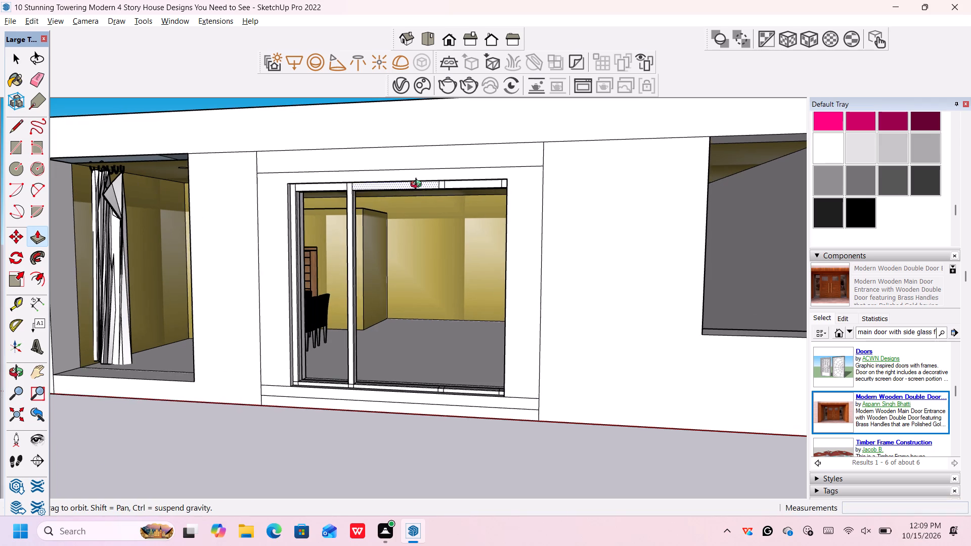
{"action": "middle_click_drag", "start_coordinate": [418, 186], "coordinate": [460, 186]}
{"action": "middle_click", "coordinate": [461, 186]}
{"action": "scroll", "coordinate": [474, 191], "scroll_direction": "up", "scroll_amount": 6}
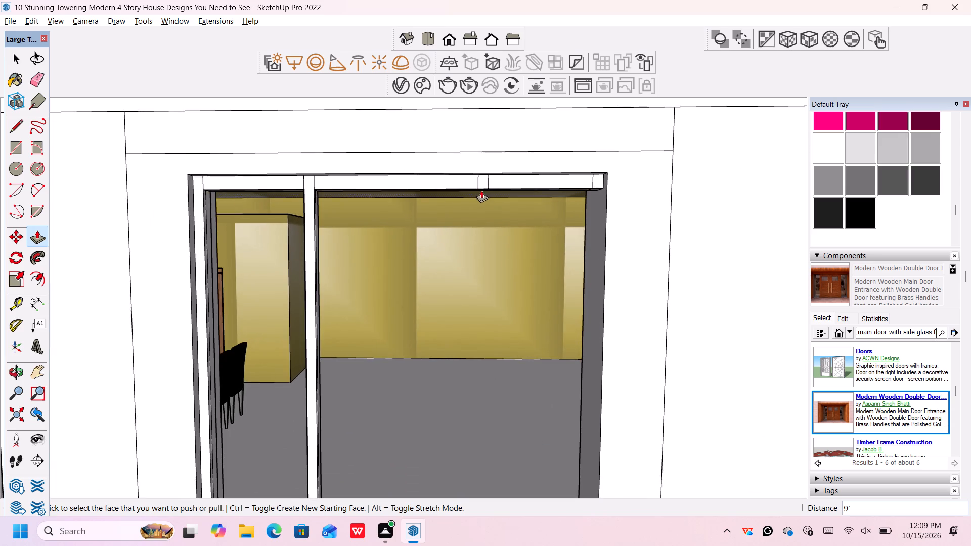
{"action": "middle_click_drag", "start_coordinate": [481, 188], "coordinate": [482, 142]}
{"action": "scroll", "coordinate": [481, 188], "scroll_direction": "up", "scroll_amount": 1}
{"action": "scroll", "coordinate": [490, 124], "scroll_direction": "up", "scroll_amount": 3}
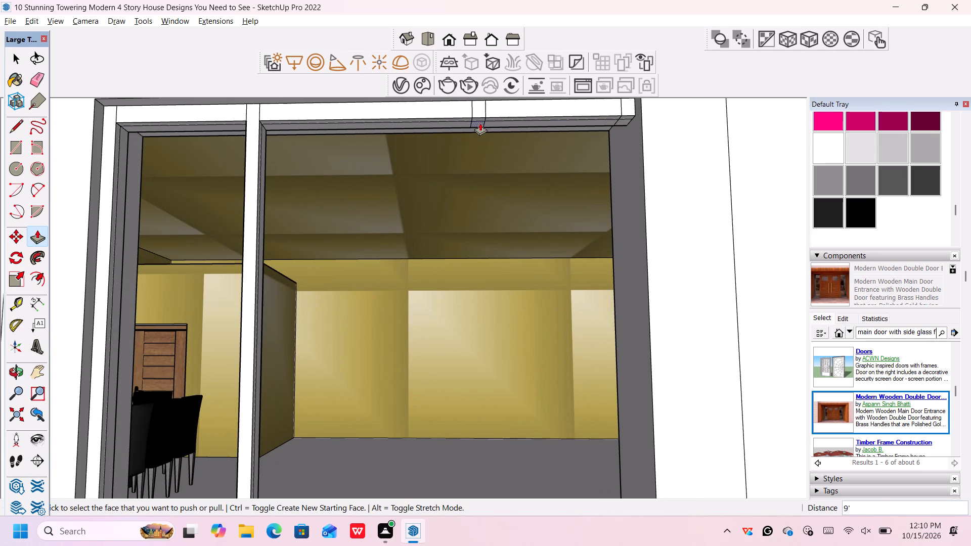
{"action": "left_click", "coordinate": [480, 123]}
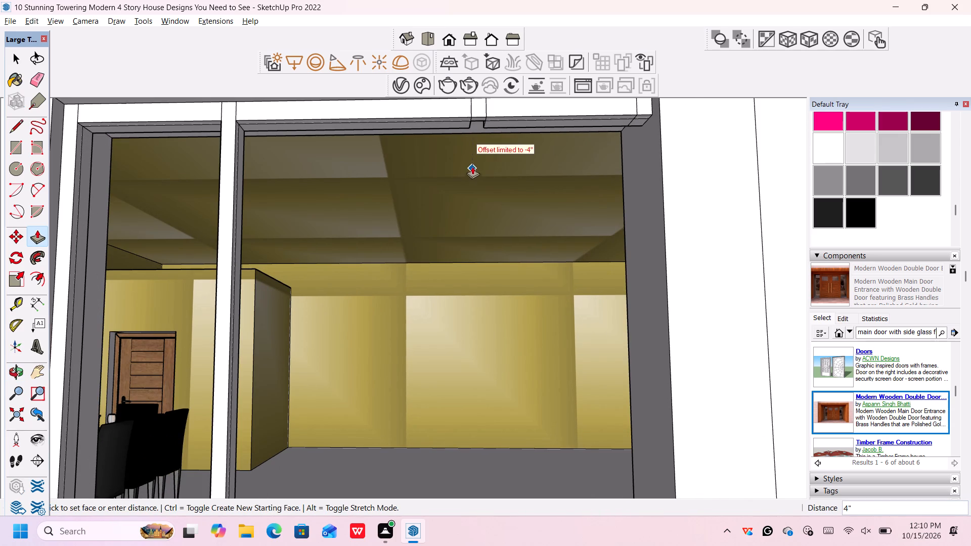
{"action": "scroll", "coordinate": [476, 155], "scroll_direction": "down", "scroll_amount": 6}
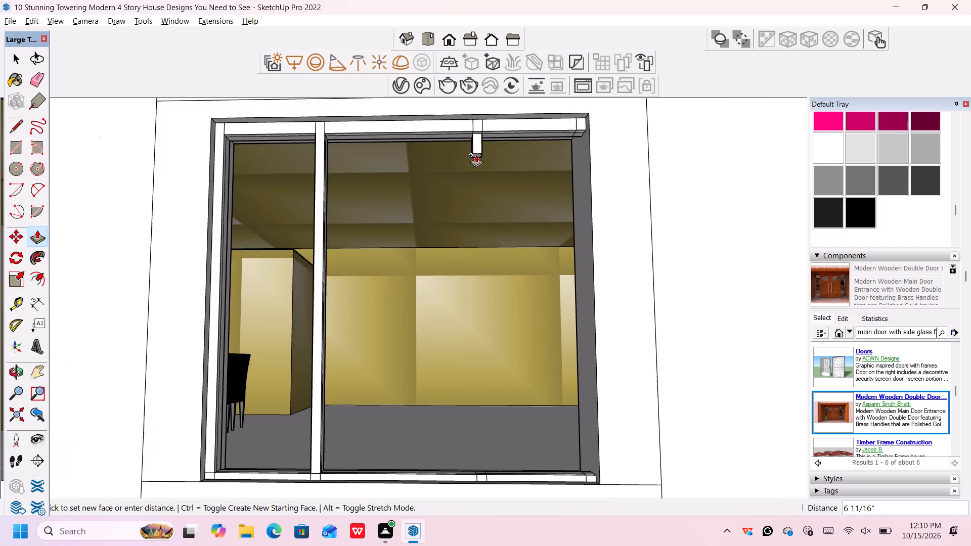
{"action": "scroll", "coordinate": [476, 154], "scroll_direction": "down", "scroll_amount": 6}
{"action": "middle_click_drag", "start_coordinate": [479, 164], "coordinate": [482, 207]}
{"action": "middle_click", "coordinate": [482, 227]}
{"action": "middle_click_drag", "start_coordinate": [482, 256], "coordinate": [482, 263]}
{"action": "middle_click", "coordinate": [482, 270]}
{"action": "middle_click", "coordinate": [482, 276]}
{"action": "middle_click", "coordinate": [482, 285]}
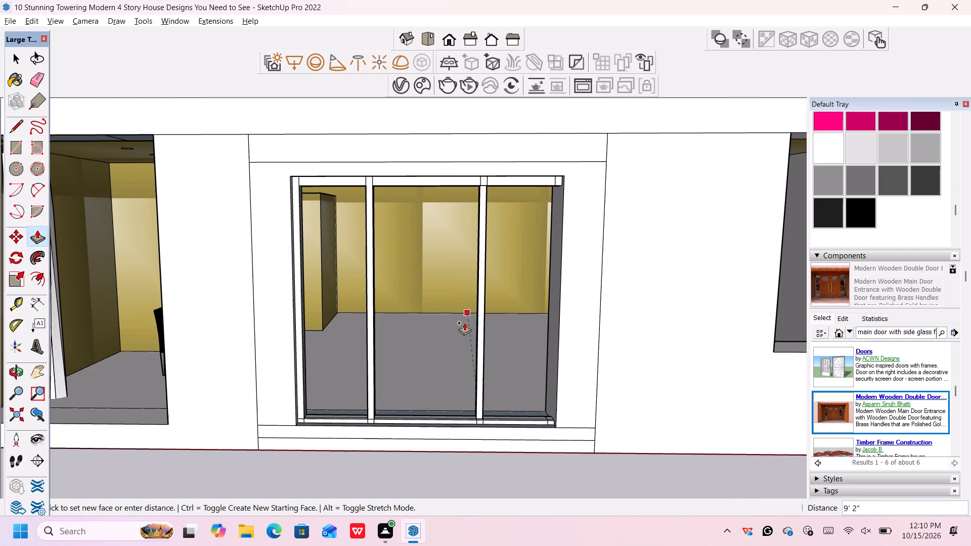
{"action": "left_click", "coordinate": [497, 421]}
Pull the front face of the right mullion rectangle on the head's underside down 9' to the sill.
{"action": "scroll", "coordinate": [494, 227], "scroll_direction": "up", "scroll_amount": 5}
{"action": "scroll", "coordinate": [491, 225], "scroll_direction": "down", "scroll_amount": 4}
{"action": "middle_click_drag", "start_coordinate": [474, 241], "coordinate": [474, 189]}
{"action": "middle_click", "coordinate": [475, 188]}
{"action": "middle_click", "coordinate": [475, 187]}
{"action": "middle_click", "coordinate": [475, 187]}
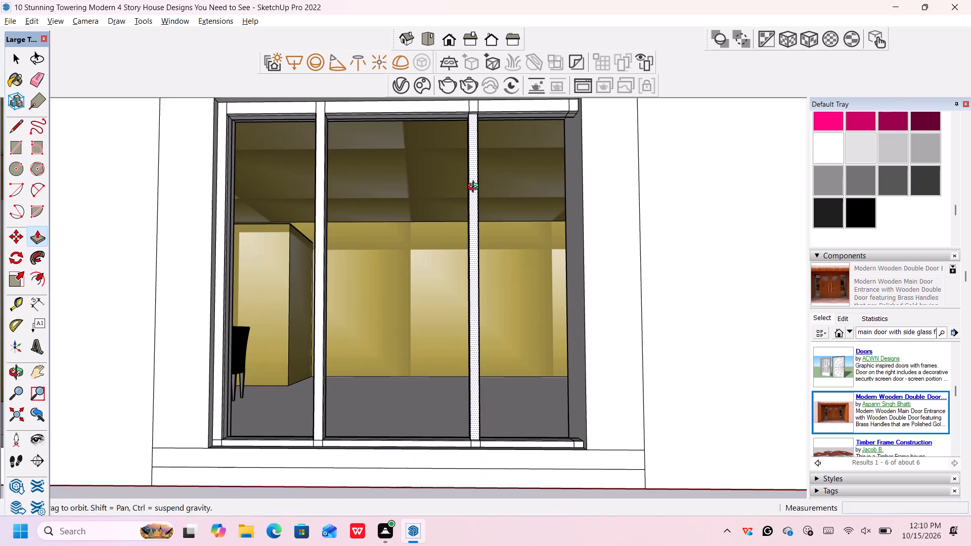
{"action": "scroll", "coordinate": [476, 160], "scroll_direction": "up", "scroll_amount": 3}
{"action": "scroll", "coordinate": [472, 151], "scroll_direction": "down", "scroll_amount": 1}
{"action": "scroll", "coordinate": [388, 232], "scroll_direction": "up", "scroll_amount": 10}
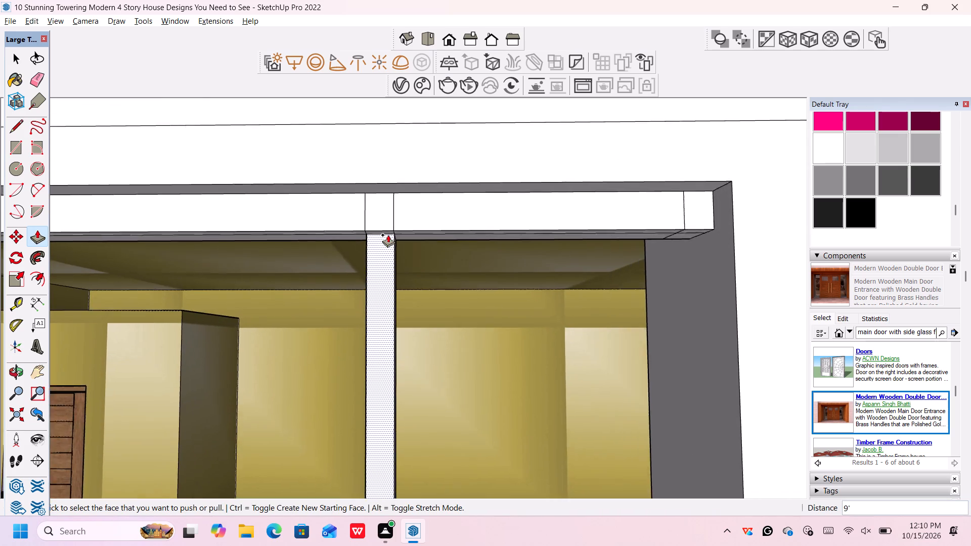
{"action": "scroll", "coordinate": [388, 235], "scroll_direction": "up", "scroll_amount": 3}
{"action": "left_click", "coordinate": [389, 232]}
{"action": "scroll", "coordinate": [389, 234], "scroll_direction": "down", "scroll_amount": 9}
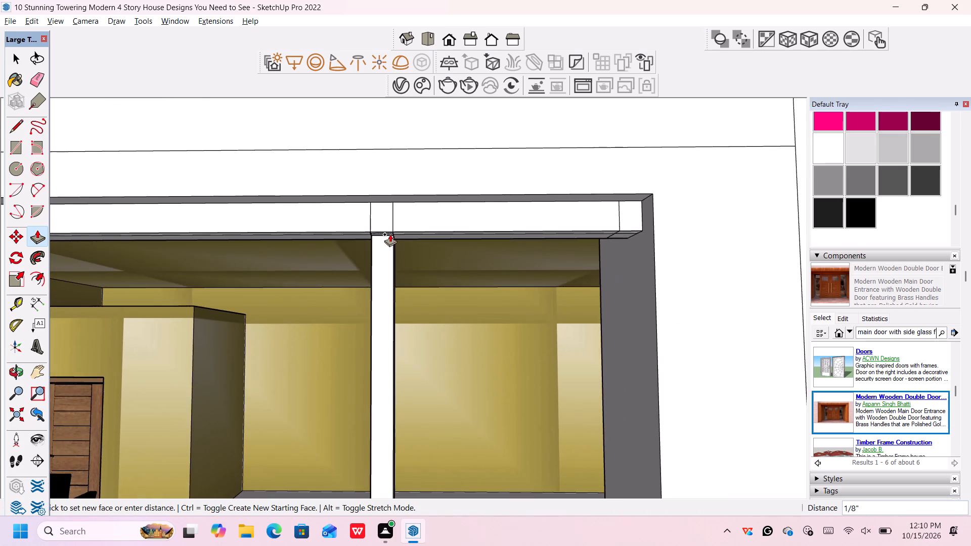
{"action": "scroll", "coordinate": [390, 234], "scroll_direction": "down", "scroll_amount": 18}
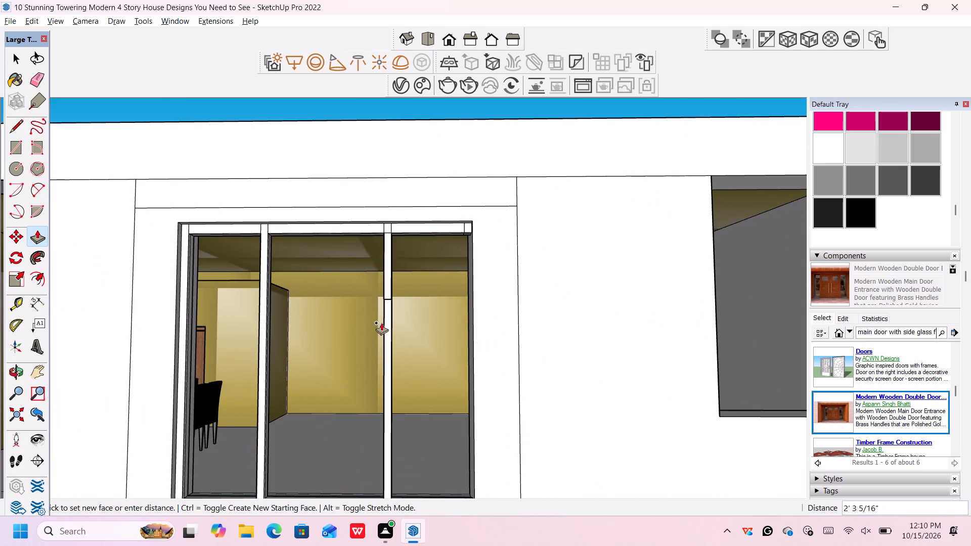
{"action": "scroll", "coordinate": [389, 345], "scroll_direction": "down", "scroll_amount": 6}
{"action": "middle_click_drag", "start_coordinate": [390, 346], "coordinate": [390, 347]}
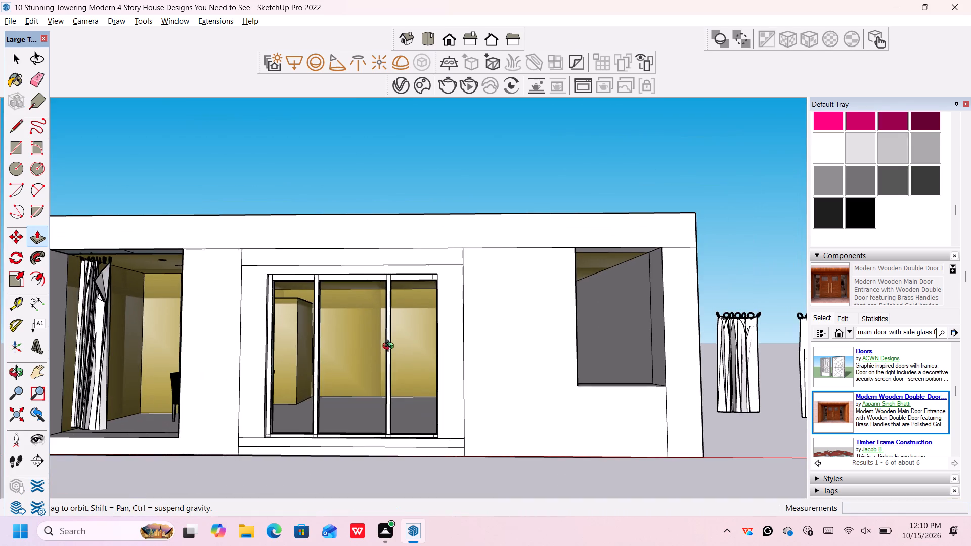
{"action": "middle_click_drag", "start_coordinate": [390, 347], "coordinate": [405, 400]}
{"action": "scroll", "coordinate": [372, 440], "scroll_direction": "up", "scroll_amount": 3}
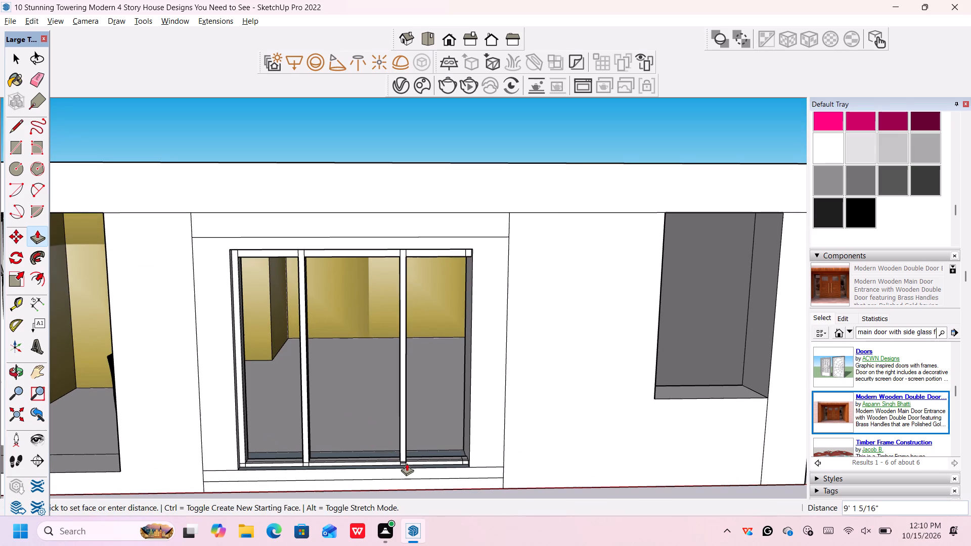
{"action": "left_click", "coordinate": [415, 461]}
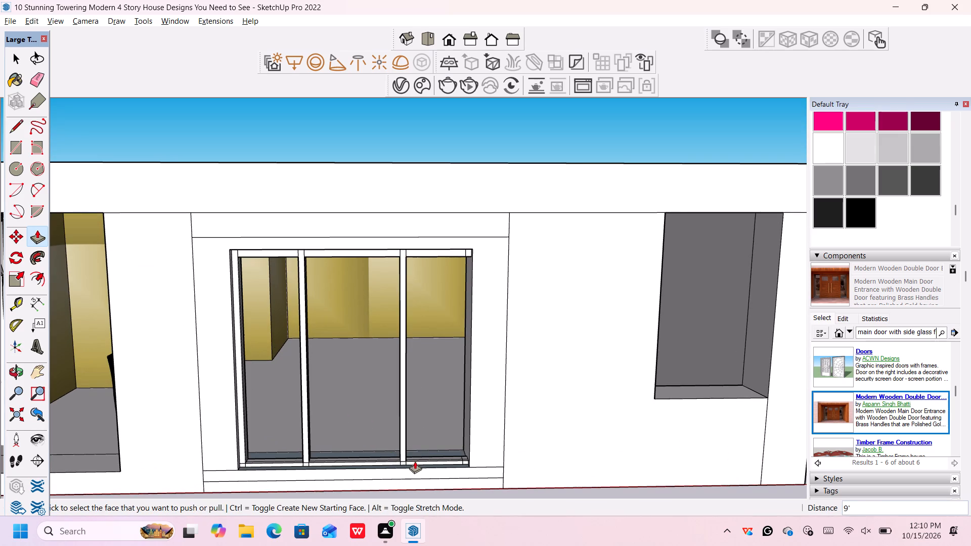
Pull the rear face beside the right jamb on the head's underside down 9' 2 1/16" at the sill.
{"action": "scroll", "coordinate": [417, 446], "scroll_direction": "down", "scroll_amount": 6}
{"action": "middle_click_drag", "start_coordinate": [419, 444], "coordinate": [412, 380]}
{"action": "scroll", "coordinate": [453, 257], "scroll_direction": "up", "scroll_amount": 1}
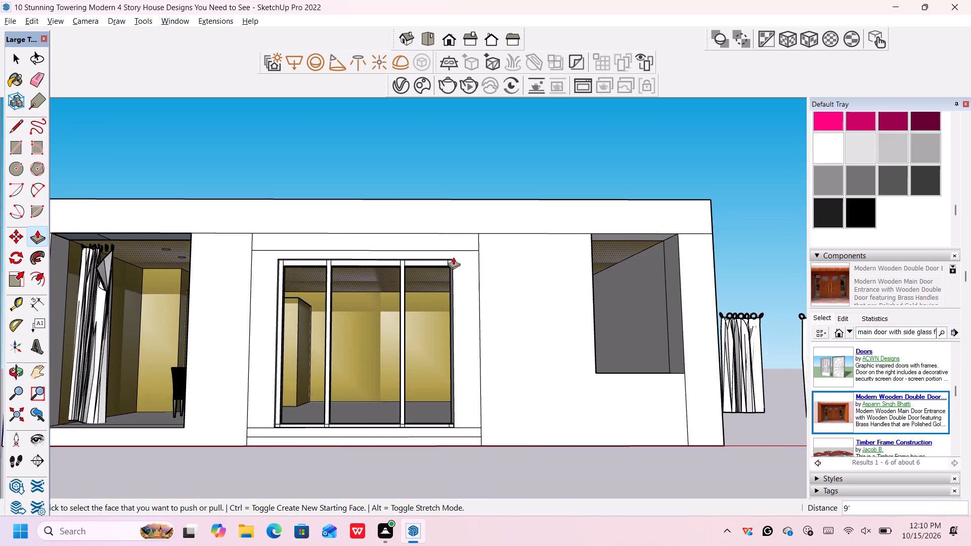
{"action": "scroll", "coordinate": [453, 257], "scroll_direction": "up", "scroll_amount": 18}
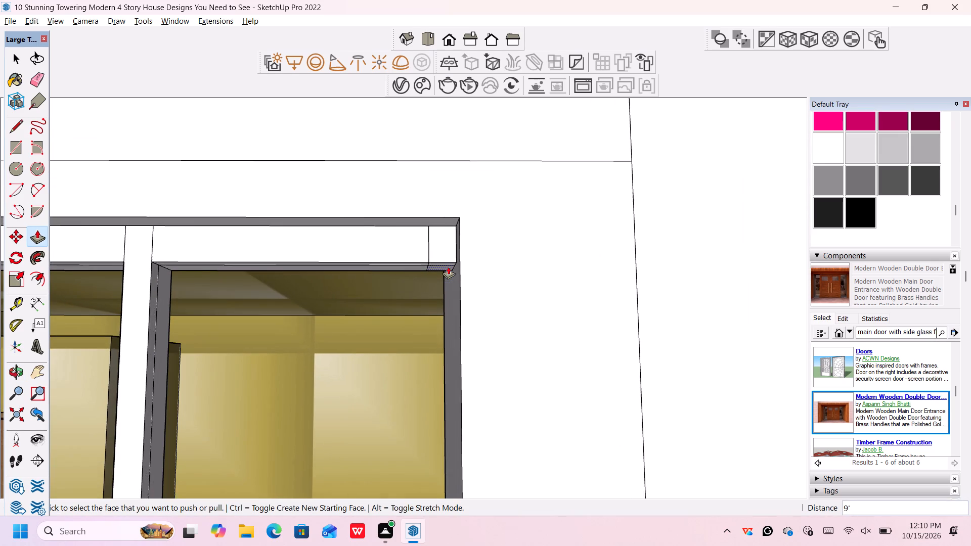
{"action": "left_click", "coordinate": [448, 266]}
{"action": "scroll", "coordinate": [453, 294], "scroll_direction": "down", "scroll_amount": 4}
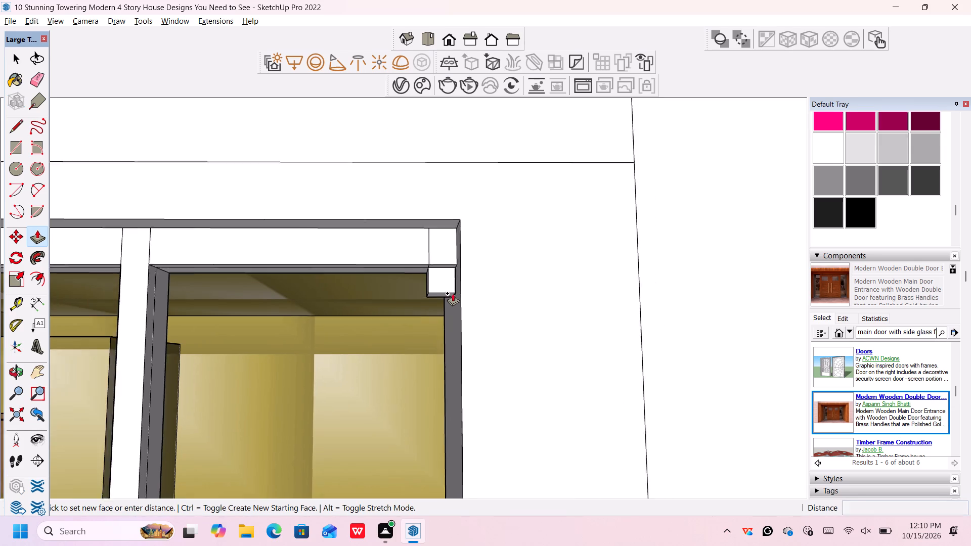
{"action": "scroll", "coordinate": [453, 293], "scroll_direction": "down", "scroll_amount": 11}
{"action": "scroll", "coordinate": [454, 291], "scroll_direction": "down", "scroll_amount": 16}
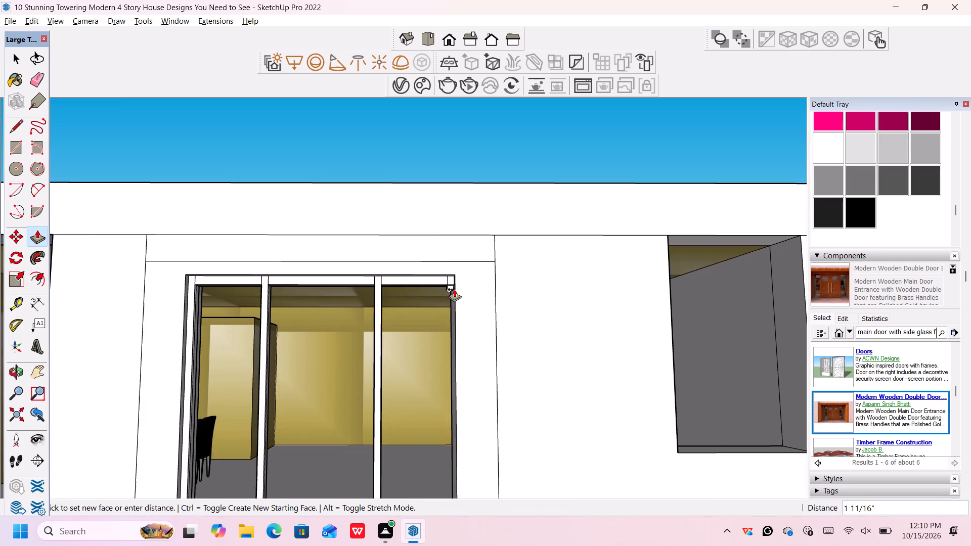
{"action": "scroll", "coordinate": [455, 288], "scroll_direction": "down", "scroll_amount": 3}
{"action": "scroll", "coordinate": [453, 407], "scroll_direction": "down", "scroll_amount": 2}
{"action": "middle_click_drag", "start_coordinate": [457, 416], "coordinate": [459, 420]}
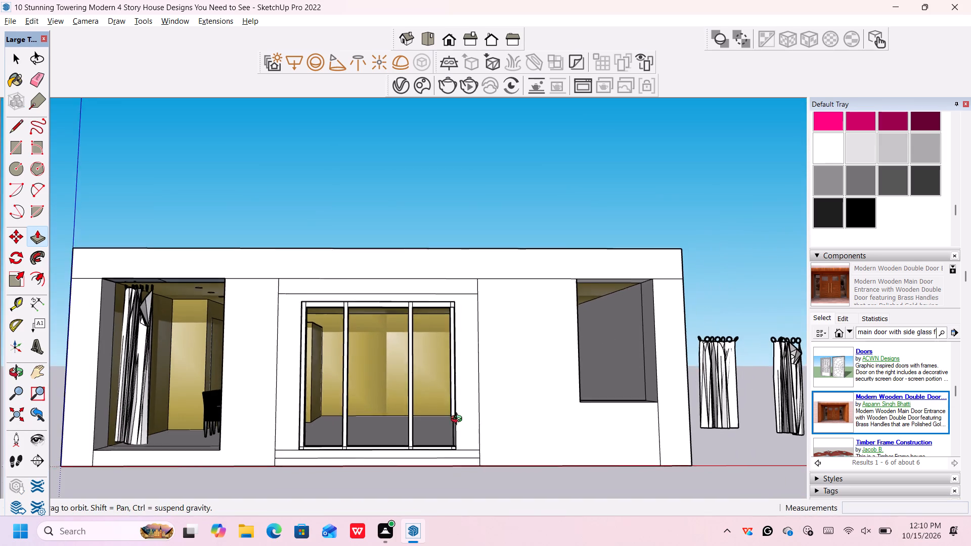
{"action": "middle_click_drag", "start_coordinate": [459, 420], "coordinate": [474, 476]}
{"action": "scroll", "coordinate": [468, 475], "scroll_direction": "up", "scroll_amount": 11}
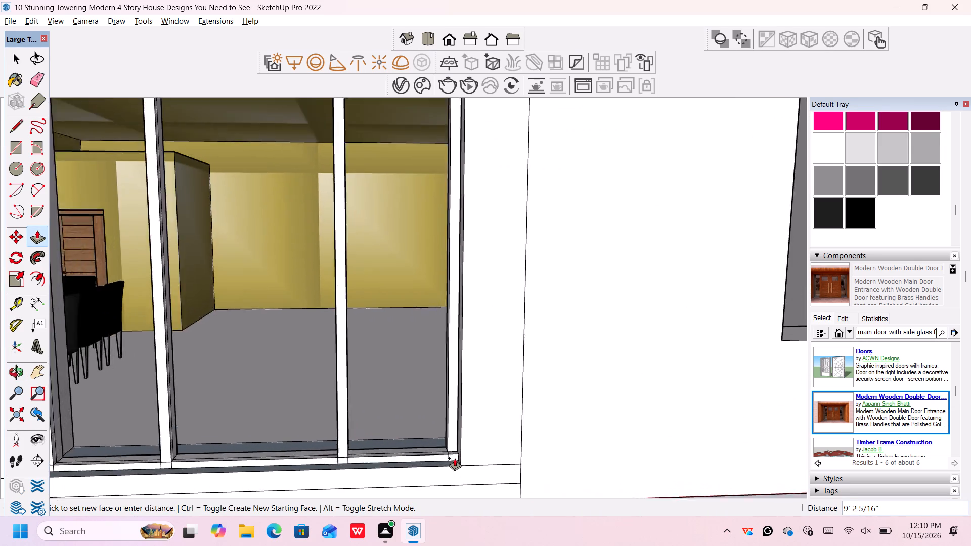
{"action": "scroll", "coordinate": [455, 458], "scroll_direction": "up", "scroll_amount": 9}
{"action": "left_click", "coordinate": [455, 457]}
Pull the front face beside the right jamb on the head's underside down 9' to the sill.
{"action": "scroll", "coordinate": [456, 449], "scroll_direction": "down", "scroll_amount": 3}
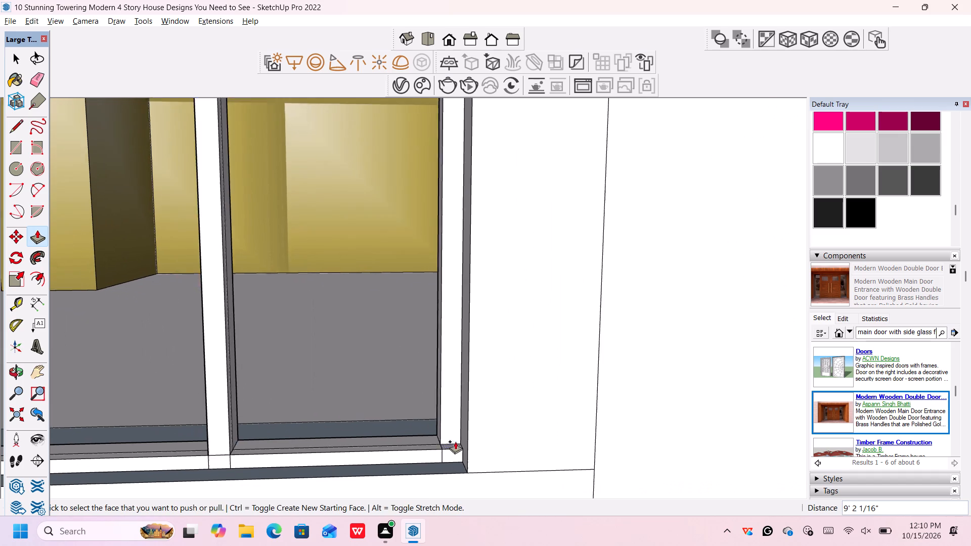
{"action": "scroll", "coordinate": [455, 441], "scroll_direction": "down", "scroll_amount": 20}
{"action": "scroll", "coordinate": [455, 441], "scroll_direction": "down", "scroll_amount": 3}
{"action": "scroll", "coordinate": [449, 274], "scroll_direction": "up", "scroll_amount": 2}
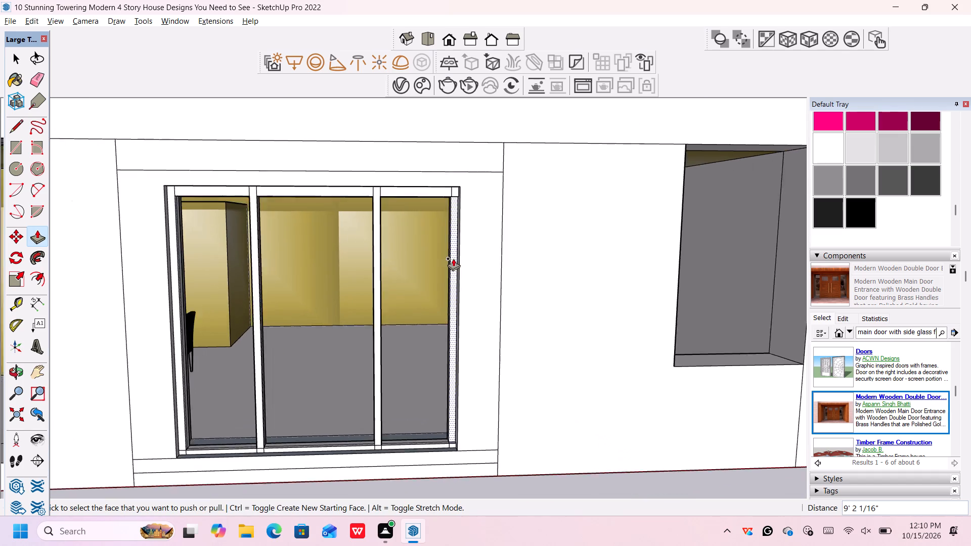
{"action": "scroll", "coordinate": [453, 258], "scroll_direction": "up", "scroll_amount": 1}
{"action": "middle_click_drag", "start_coordinate": [454, 257], "coordinate": [451, 196]}
{"action": "scroll", "coordinate": [452, 197], "scroll_direction": "up", "scroll_amount": 5}
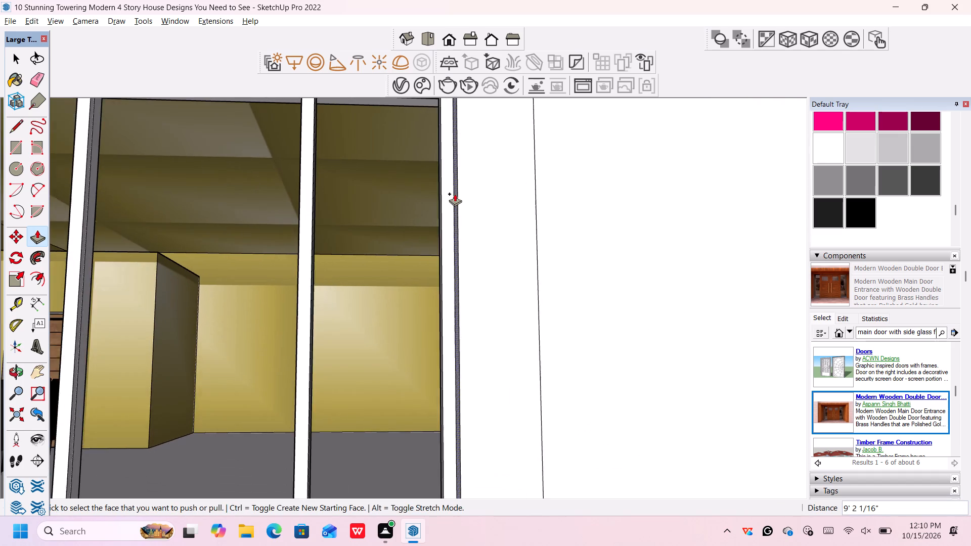
{"action": "scroll", "coordinate": [455, 194], "scroll_direction": "down", "scroll_amount": 3}
{"action": "middle_click", "coordinate": [455, 194]}
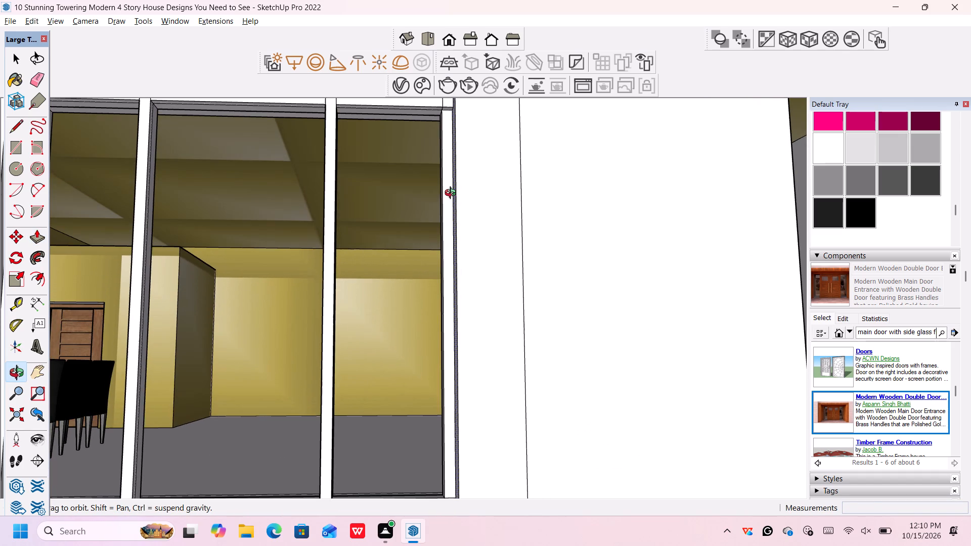
{"action": "middle_click_drag", "start_coordinate": [453, 195], "coordinate": [454, 267], "text": "shift"}
{"action": "scroll", "coordinate": [454, 264], "scroll_direction": "up", "scroll_amount": 3}
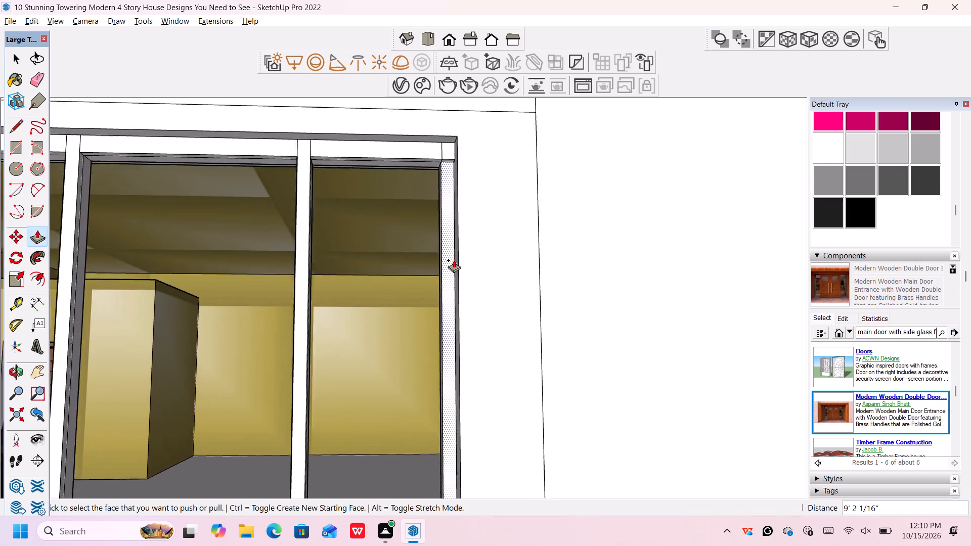
{"action": "scroll", "coordinate": [454, 260], "scroll_direction": "up", "scroll_amount": 2}
{"action": "left_click", "coordinate": [450, 125]}
{"action": "scroll", "coordinate": [450, 129], "scroll_direction": "down", "scroll_amount": 3}
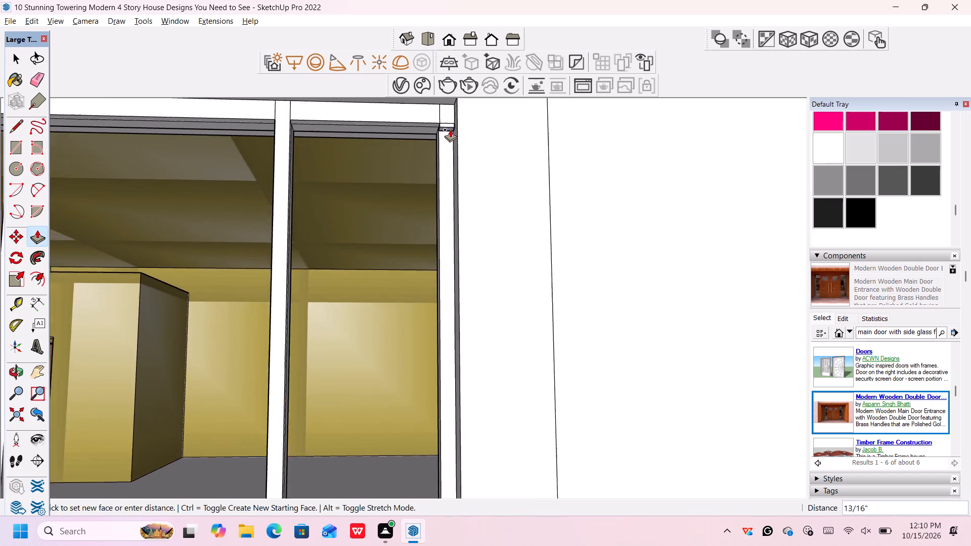
{"action": "scroll", "coordinate": [450, 129], "scroll_direction": "down", "scroll_amount": 20}
{"action": "scroll", "coordinate": [450, 128], "scroll_direction": "down", "scroll_amount": 5}
{"action": "middle_click_drag", "start_coordinate": [453, 152], "coordinate": [453, 156]}
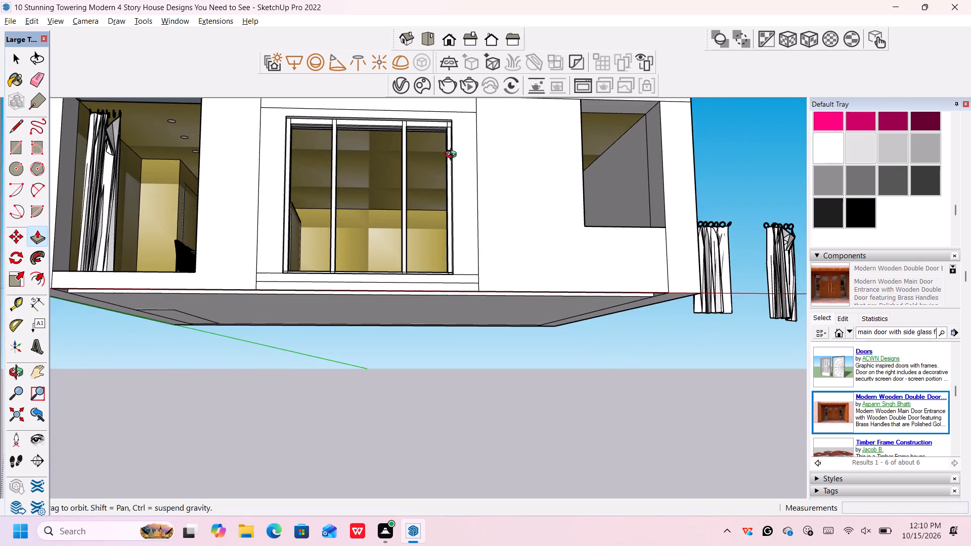
{"action": "middle_click_drag", "start_coordinate": [453, 156], "coordinate": [460, 279]}
{"action": "scroll", "coordinate": [455, 330], "scroll_direction": "up", "scroll_amount": 3}
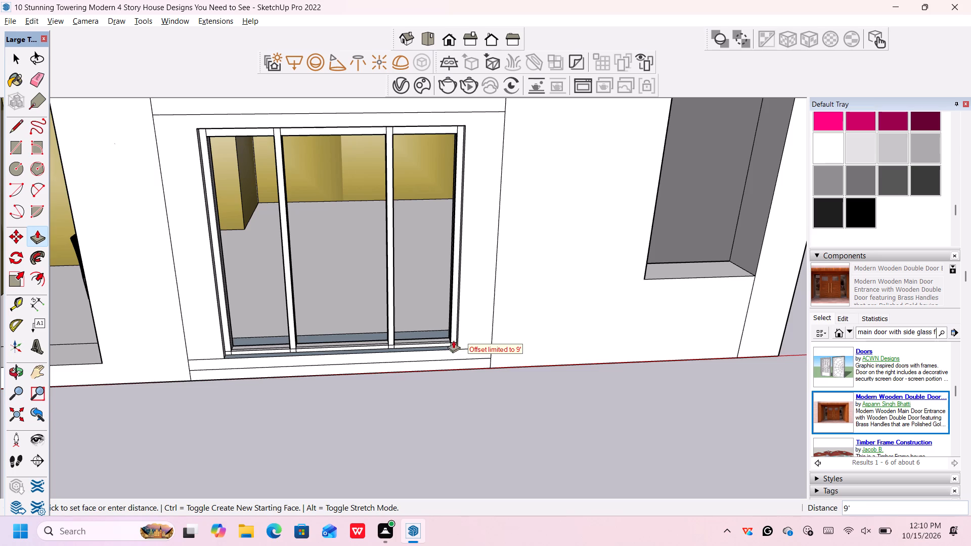
{"action": "scroll", "coordinate": [456, 342], "scroll_direction": "up", "scroll_amount": 6}
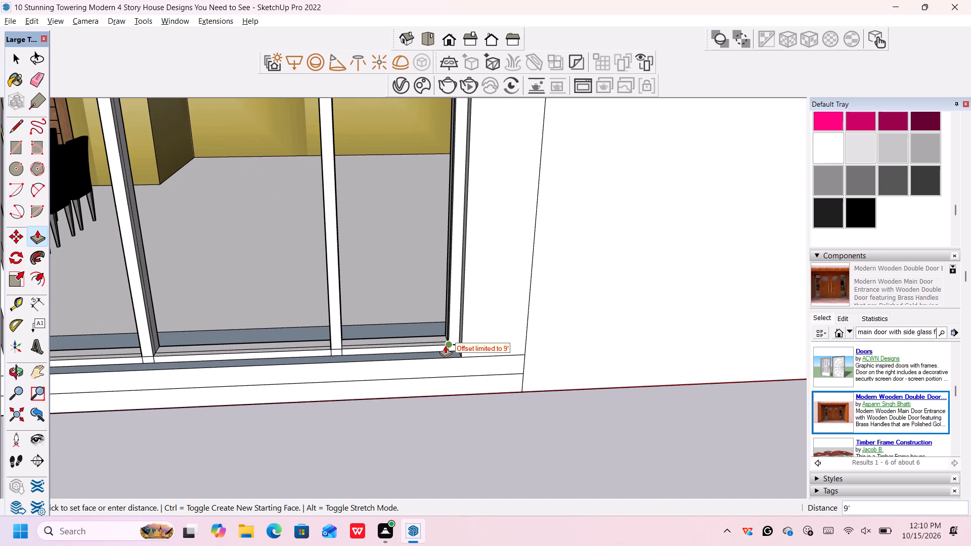
{"action": "left_click", "coordinate": [444, 345]}
Pull the head's underside face between the two mullions down 9' 13/16" to the sill to form the central door panel.
{"action": "scroll", "coordinate": [445, 344], "scroll_direction": "down", "scroll_amount": 7}
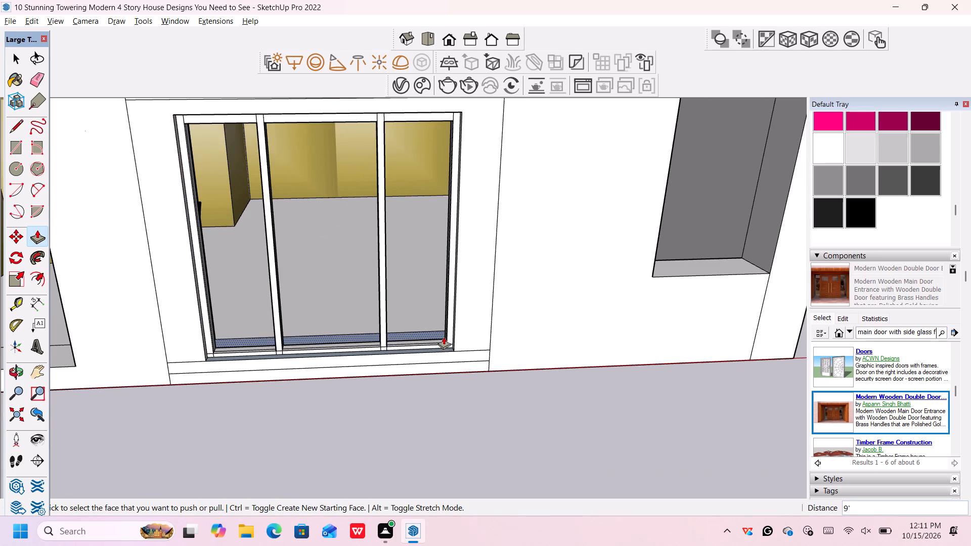
{"action": "scroll", "coordinate": [329, 311], "scroll_direction": "up", "scroll_amount": 5}
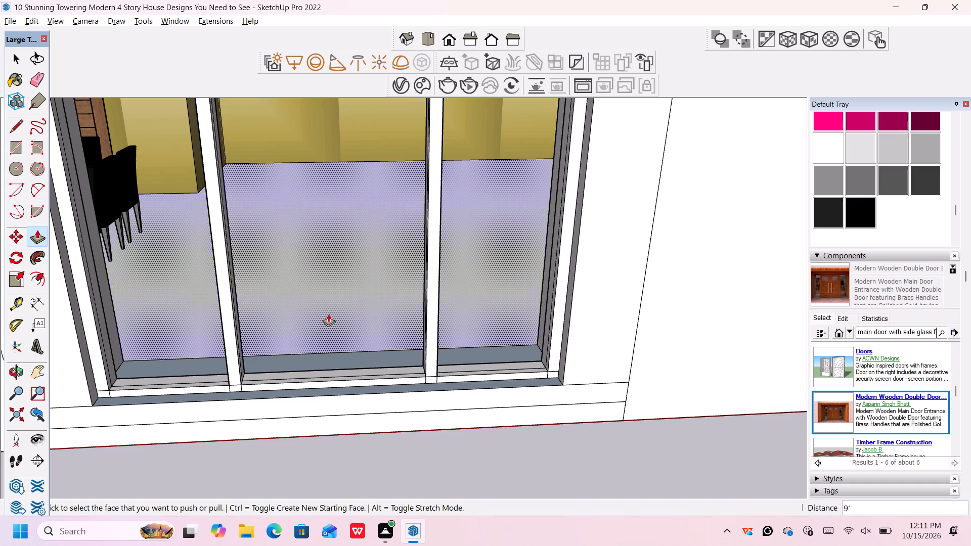
{"action": "scroll", "coordinate": [333, 348], "scroll_direction": "down", "scroll_amount": 4}
{"action": "middle_click_drag", "start_coordinate": [338, 347], "coordinate": [328, 351], "text": "shift"}
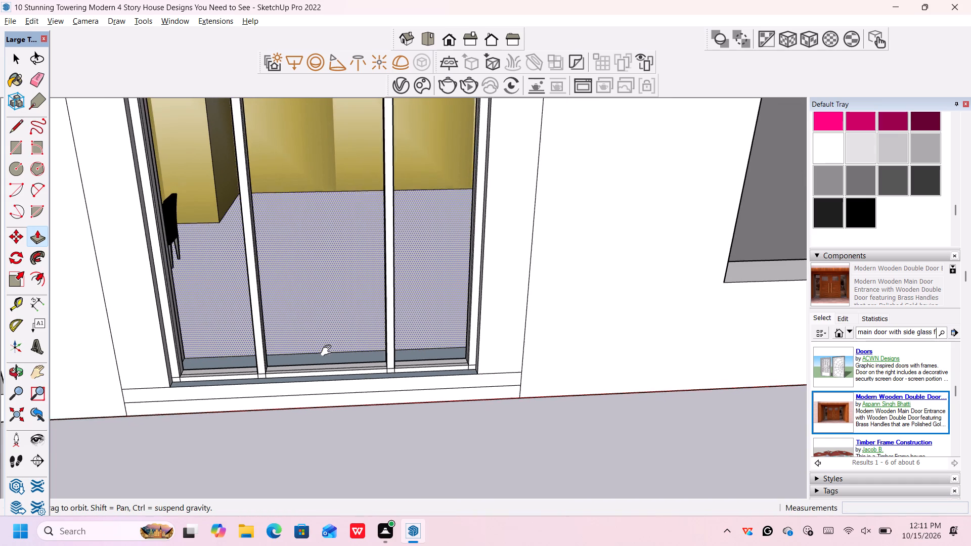
{"action": "middle_click_drag", "start_coordinate": [328, 351], "coordinate": [333, 442], "text": "shift"}
{"action": "middle_click_drag", "start_coordinate": [339, 427], "coordinate": [326, 365]}
{"action": "middle_click", "coordinate": [326, 357]}
{"action": "middle_click", "coordinate": [326, 357]}
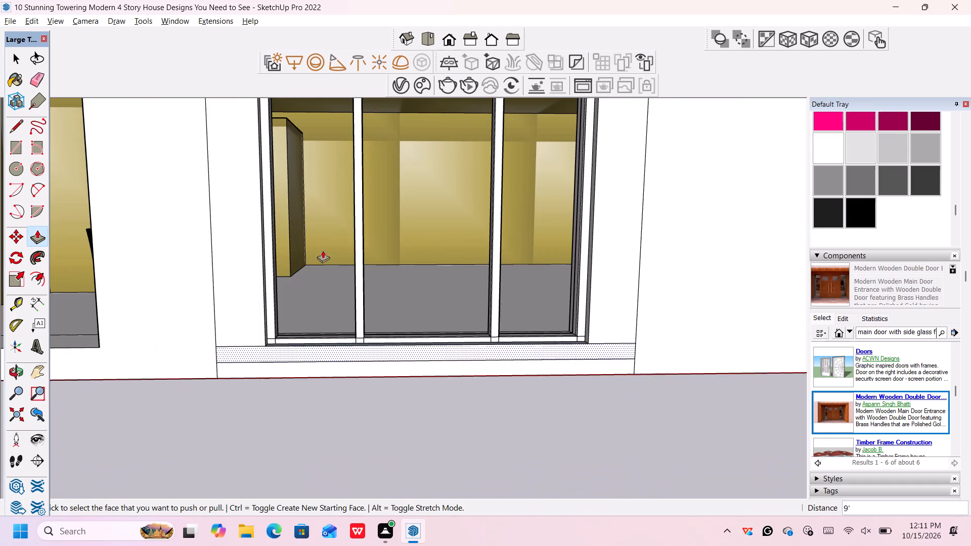
{"action": "scroll", "coordinate": [416, 189], "scroll_direction": "up", "scroll_amount": 4}
{"action": "scroll", "coordinate": [418, 186], "scroll_direction": "down", "scroll_amount": 6}
{"action": "middle_click_drag", "start_coordinate": [418, 186], "coordinate": [420, 219]}
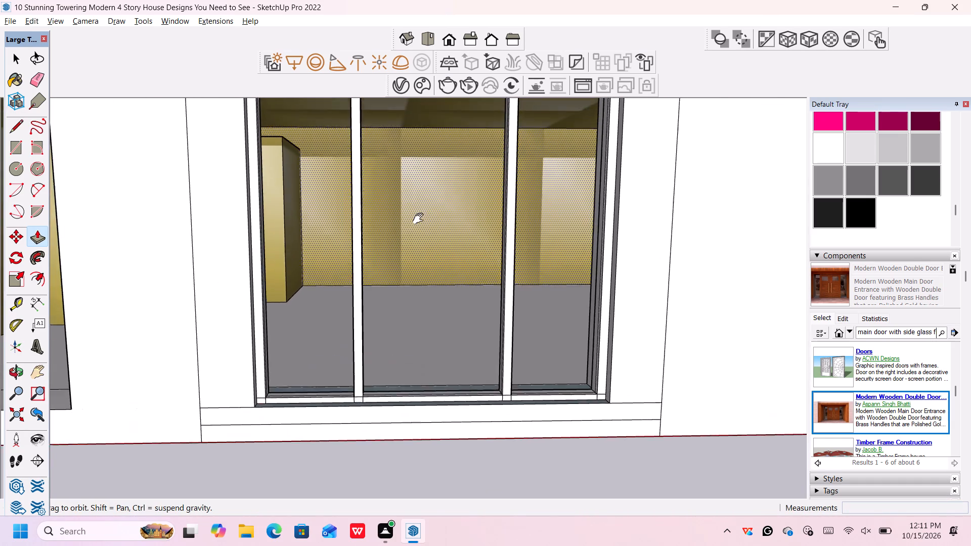
{"action": "middle_click_drag", "start_coordinate": [420, 219], "coordinate": [408, 296]}
{"action": "scroll", "coordinate": [408, 295], "scroll_direction": "up", "scroll_amount": 1, "text": "shift"}
{"action": "scroll", "coordinate": [409, 318], "scroll_direction": "up", "scroll_amount": 5}
{"action": "middle_click_drag", "start_coordinate": [409, 317], "coordinate": [403, 298]}
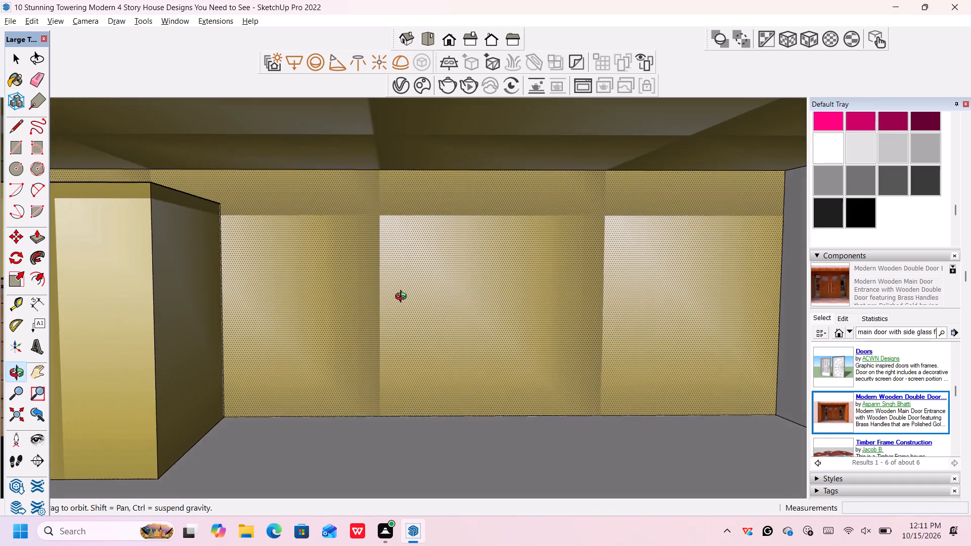
{"action": "middle_click_drag", "start_coordinate": [403, 298], "coordinate": [403, 299]}
{"action": "scroll", "coordinate": [403, 299], "scroll_direction": "down", "scroll_amount": 3}
{"action": "middle_click", "coordinate": [403, 299]}
{"action": "scroll", "coordinate": [403, 301], "scroll_direction": "down", "scroll_amount": 4}
{"action": "middle_click_drag", "start_coordinate": [403, 282], "coordinate": [398, 232]}
{"action": "scroll", "coordinate": [399, 217], "scroll_direction": "up", "scroll_amount": 9}
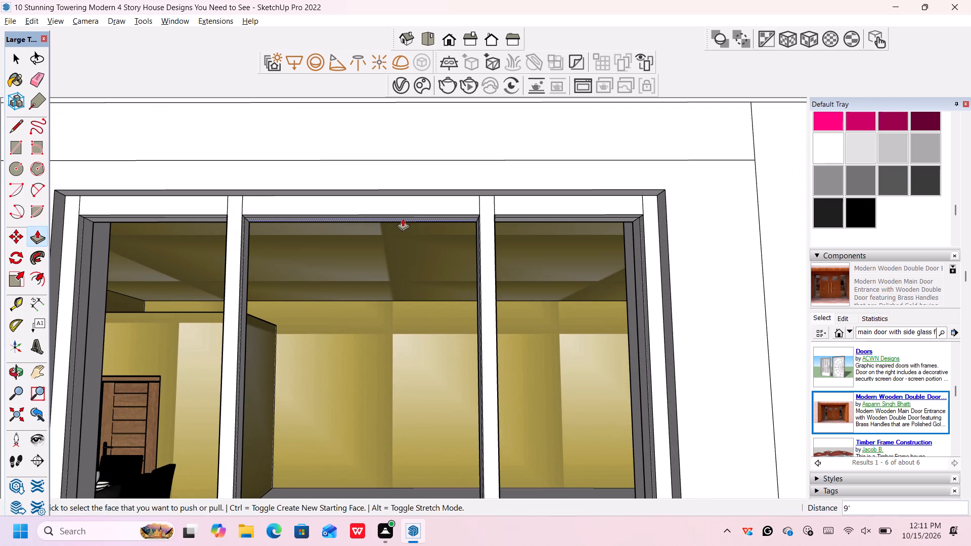
{"action": "left_click", "coordinate": [403, 218]}
{"action": "scroll", "coordinate": [403, 218], "scroll_direction": "down", "scroll_amount": 6}
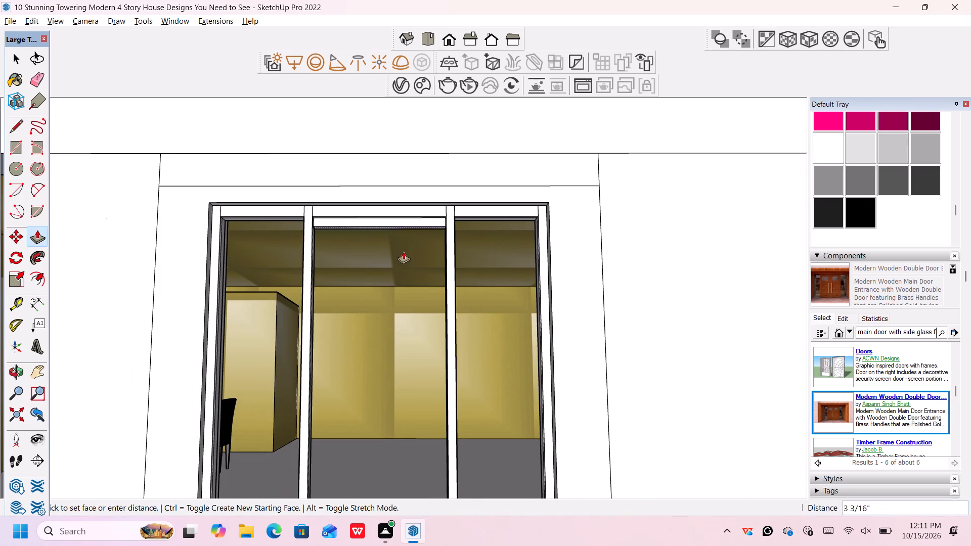
{"action": "scroll", "coordinate": [403, 266], "scroll_direction": "down", "scroll_amount": 6}
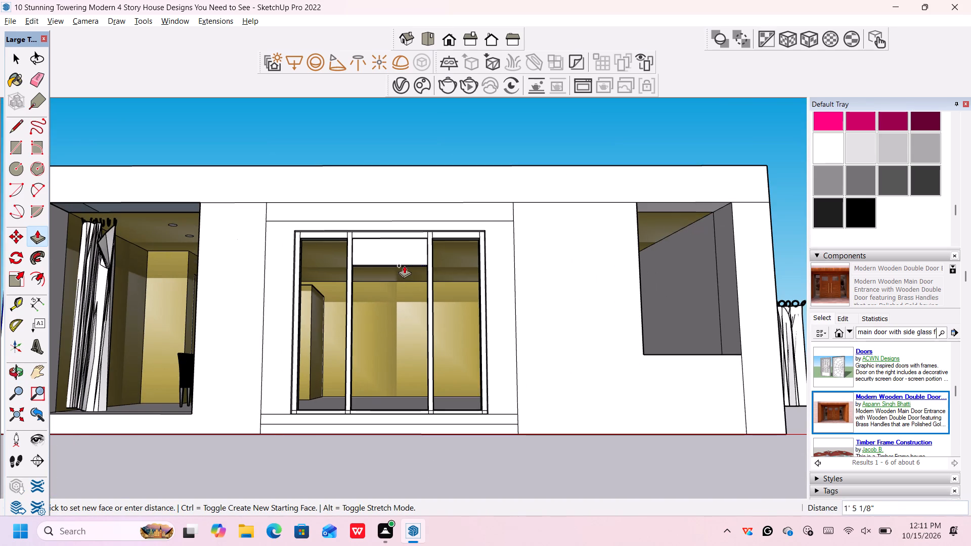
{"action": "scroll", "coordinate": [404, 265], "scroll_direction": "down", "scroll_amount": 4}
{"action": "scroll", "coordinate": [404, 266], "scroll_direction": "up", "scroll_amount": 1}
{"action": "middle_click_drag", "start_coordinate": [404, 269], "coordinate": [404, 336]}
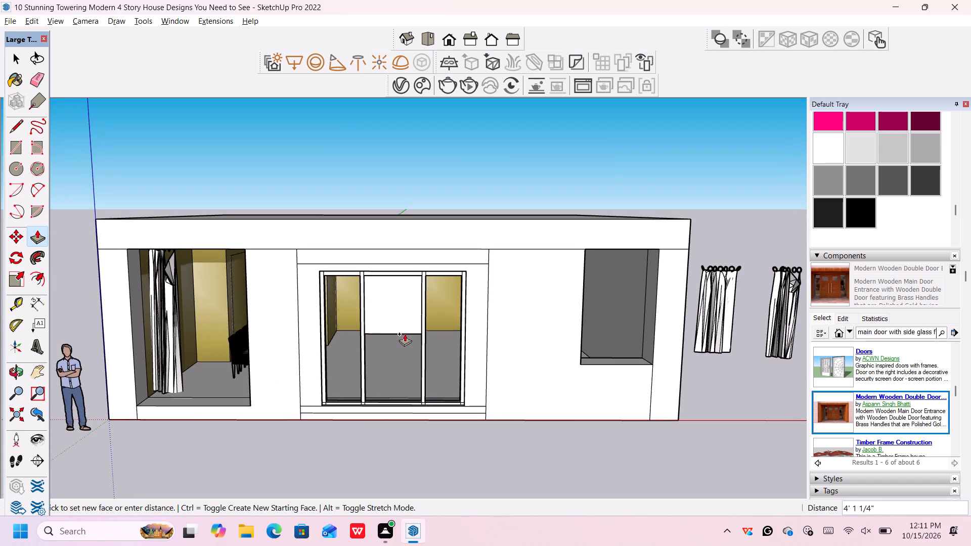
{"action": "scroll", "coordinate": [405, 335], "scroll_direction": "up", "scroll_amount": 5}
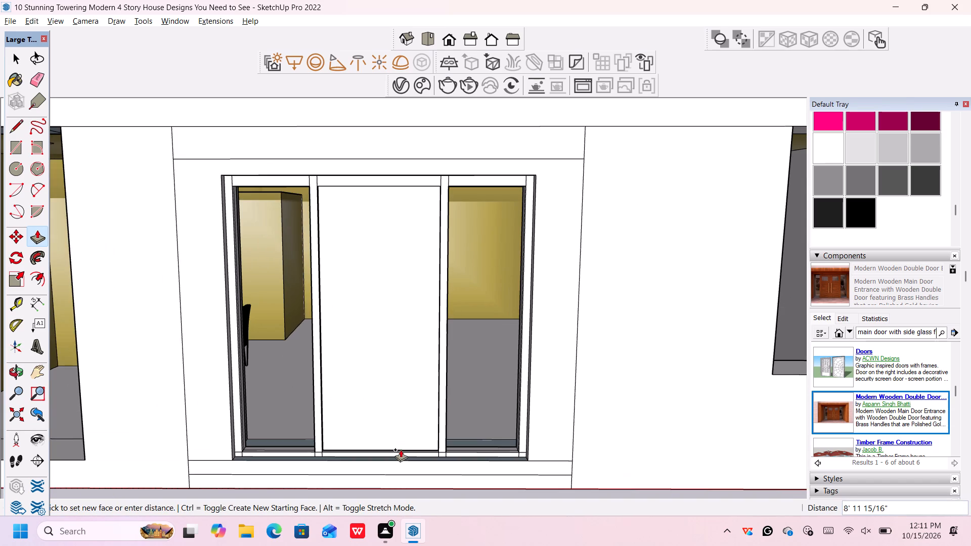
{"action": "left_click", "coordinate": [401, 451]}
Examine the front wall's door frame and central panel from several angles.
{"action": "scroll", "coordinate": [422, 419], "scroll_direction": "down", "scroll_amount": 6}
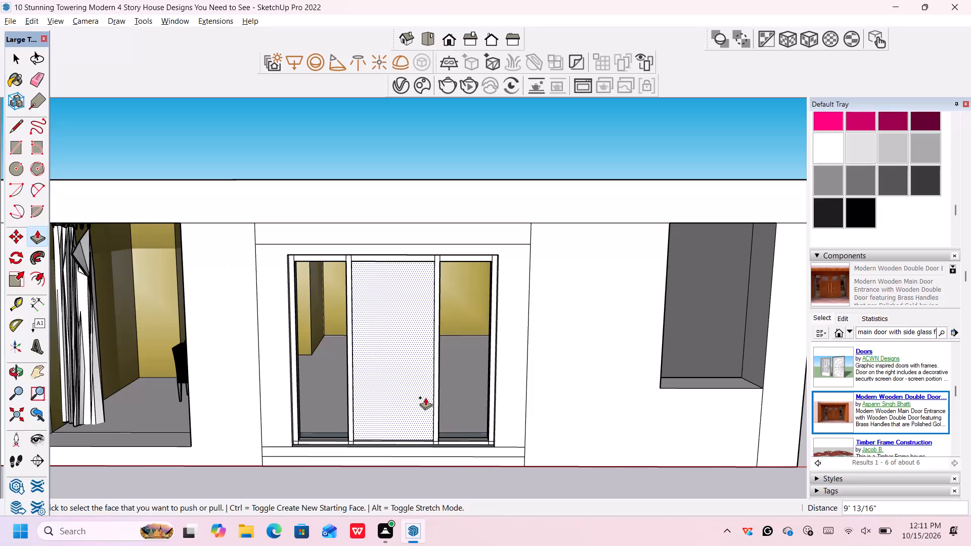
{"action": "scroll", "coordinate": [490, 284], "scroll_direction": "up", "scroll_amount": 3}
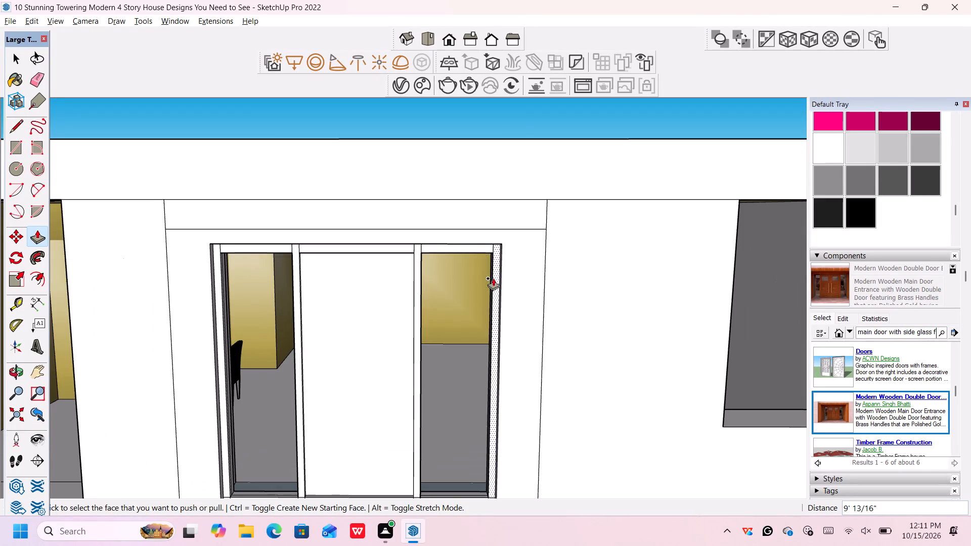
{"action": "scroll", "coordinate": [496, 271], "scroll_direction": "down", "scroll_amount": 3}
{"action": "middle_click", "coordinate": [504, 278]}
{"action": "middle_click", "coordinate": [510, 265]}
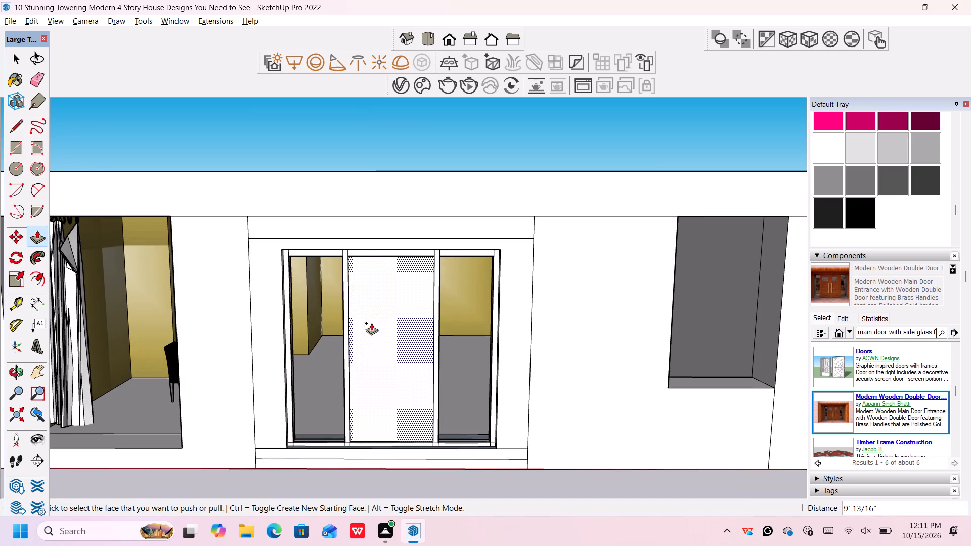
{"action": "scroll", "coordinate": [375, 327], "scroll_direction": "up", "scroll_amount": 4}
{"action": "key", "text": "space"}
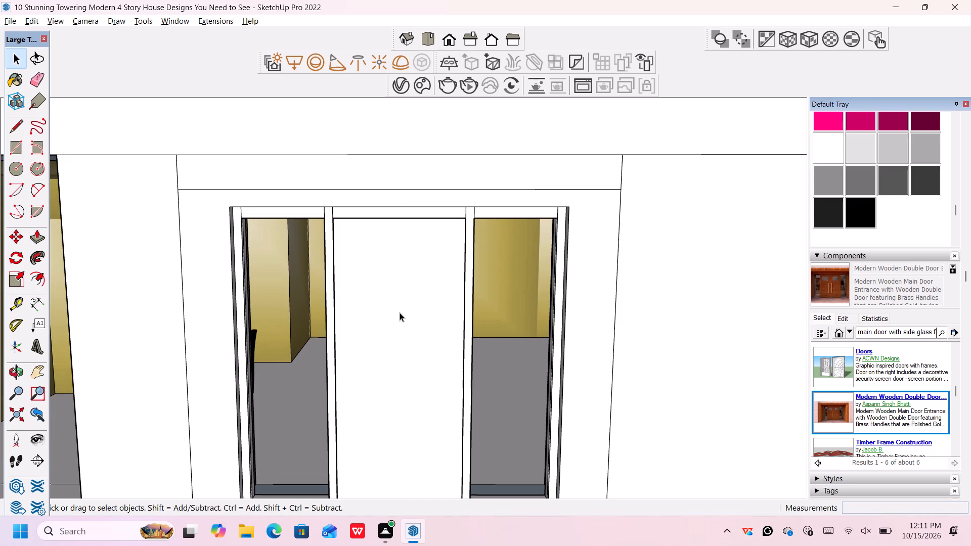
{"action": "scroll", "coordinate": [452, 292], "scroll_direction": "down", "scroll_amount": 3}
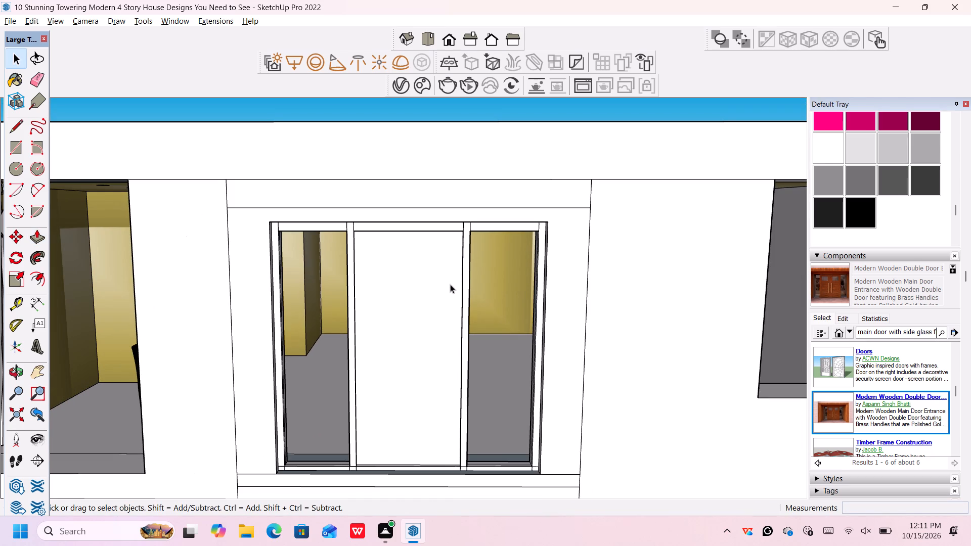
{"action": "scroll", "coordinate": [444, 278], "scroll_direction": "down", "scroll_amount": 4}
{"action": "middle_click_drag", "start_coordinate": [447, 289], "coordinate": [403, 276]}
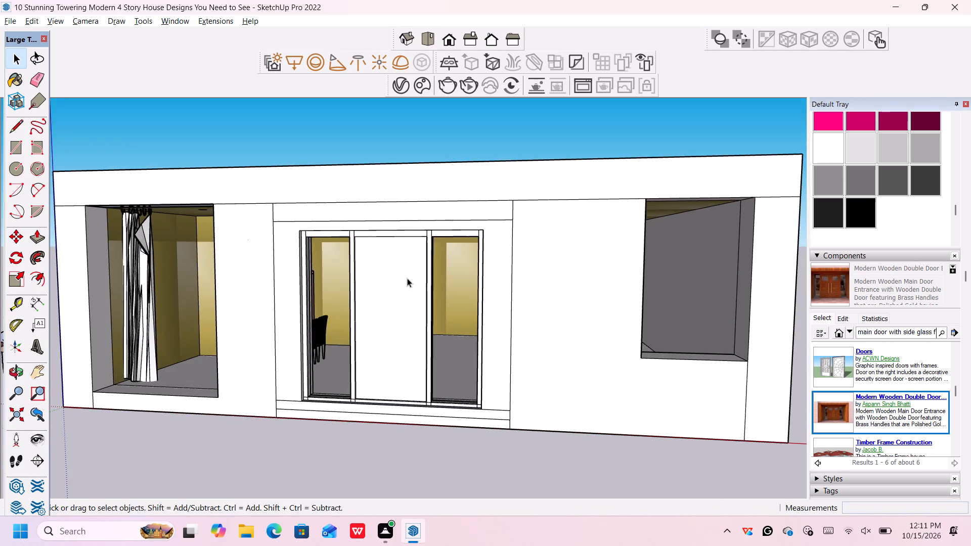
{"action": "middle_click_drag", "start_coordinate": [404, 275], "coordinate": [377, 264]}
{"action": "middle_click_drag", "start_coordinate": [367, 262], "coordinate": [453, 286]}
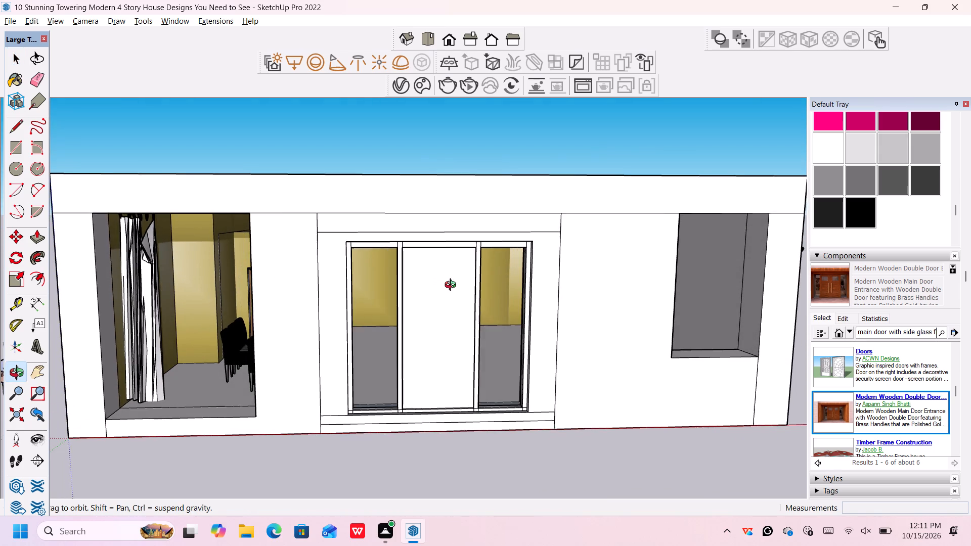
{"action": "middle_click_drag", "start_coordinate": [453, 286], "coordinate": [454, 286]}
{"action": "middle_click", "coordinate": [456, 285]}
{"action": "middle_click", "coordinate": [460, 282]}
{"action": "middle_click", "coordinate": [460, 282]}
{"action": "scroll", "coordinate": [459, 282], "scroll_direction": "up", "scroll_amount": 1}
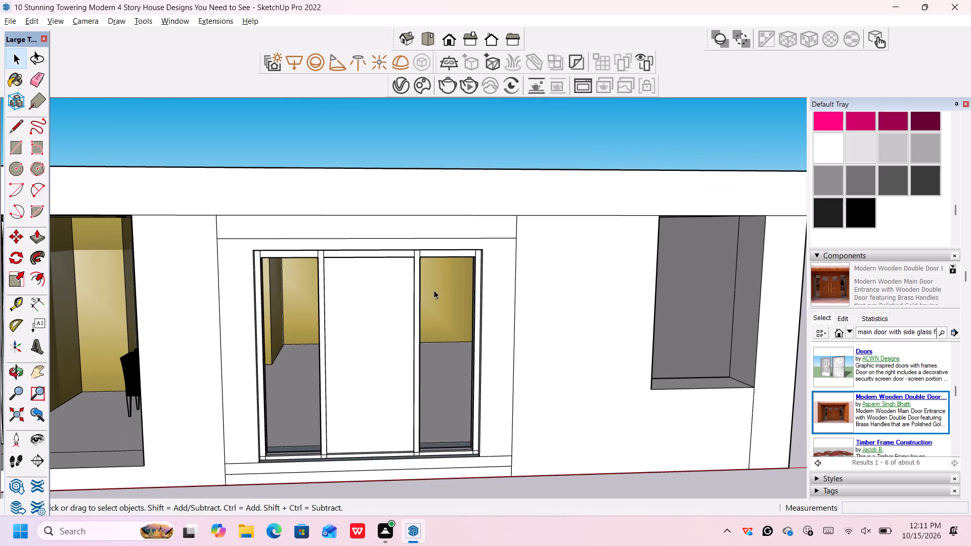
{"action": "scroll", "coordinate": [404, 292], "scroll_direction": "up", "scroll_amount": 2}
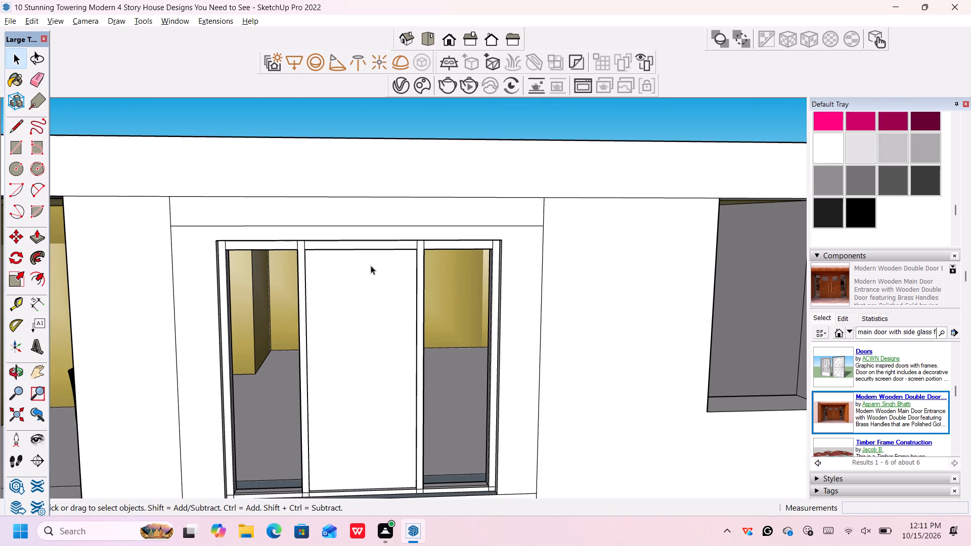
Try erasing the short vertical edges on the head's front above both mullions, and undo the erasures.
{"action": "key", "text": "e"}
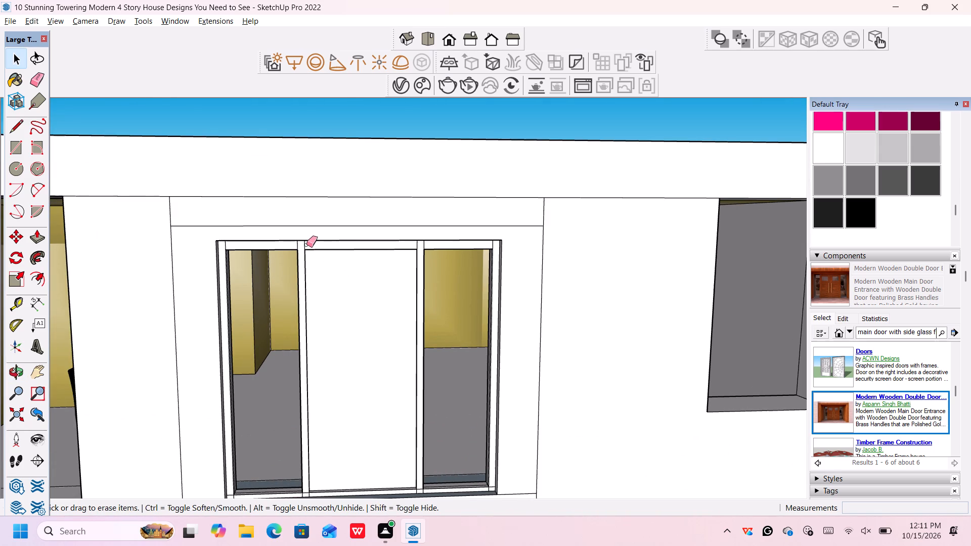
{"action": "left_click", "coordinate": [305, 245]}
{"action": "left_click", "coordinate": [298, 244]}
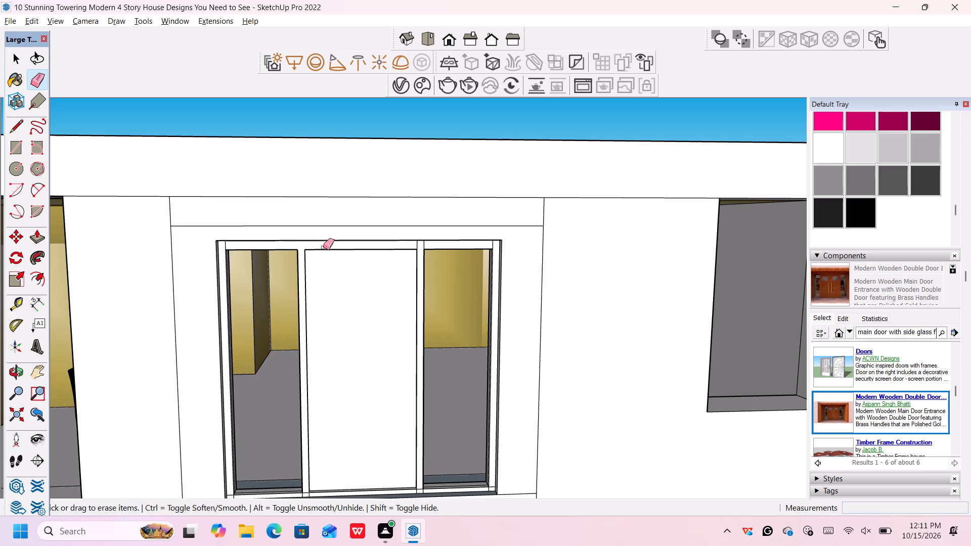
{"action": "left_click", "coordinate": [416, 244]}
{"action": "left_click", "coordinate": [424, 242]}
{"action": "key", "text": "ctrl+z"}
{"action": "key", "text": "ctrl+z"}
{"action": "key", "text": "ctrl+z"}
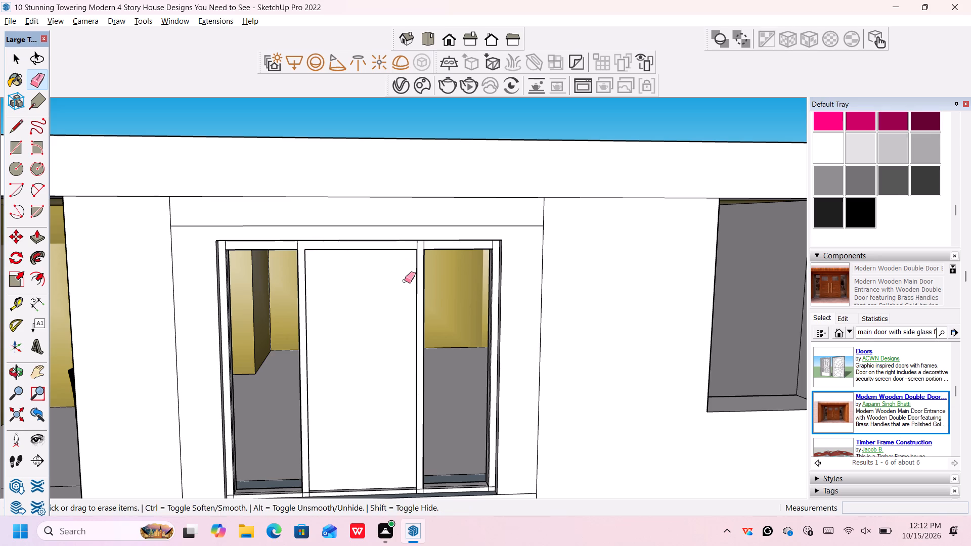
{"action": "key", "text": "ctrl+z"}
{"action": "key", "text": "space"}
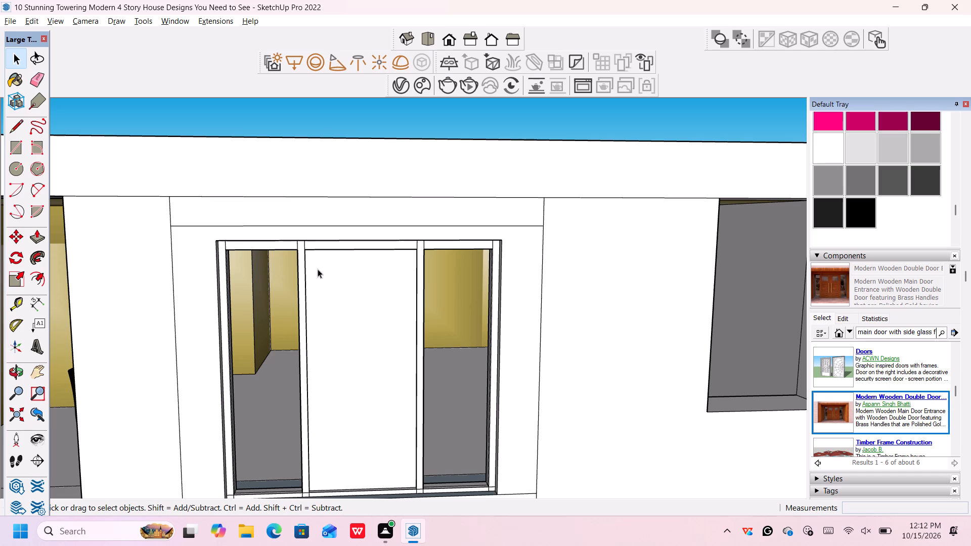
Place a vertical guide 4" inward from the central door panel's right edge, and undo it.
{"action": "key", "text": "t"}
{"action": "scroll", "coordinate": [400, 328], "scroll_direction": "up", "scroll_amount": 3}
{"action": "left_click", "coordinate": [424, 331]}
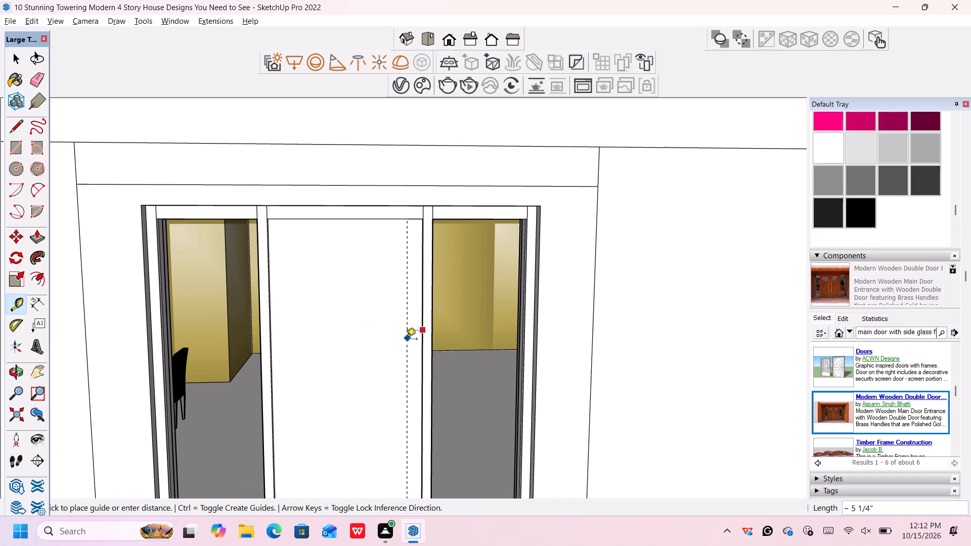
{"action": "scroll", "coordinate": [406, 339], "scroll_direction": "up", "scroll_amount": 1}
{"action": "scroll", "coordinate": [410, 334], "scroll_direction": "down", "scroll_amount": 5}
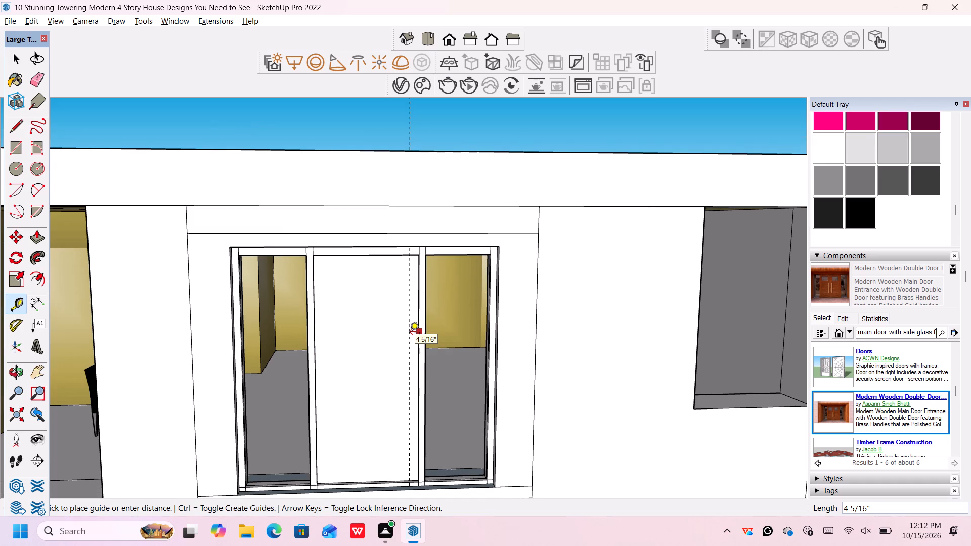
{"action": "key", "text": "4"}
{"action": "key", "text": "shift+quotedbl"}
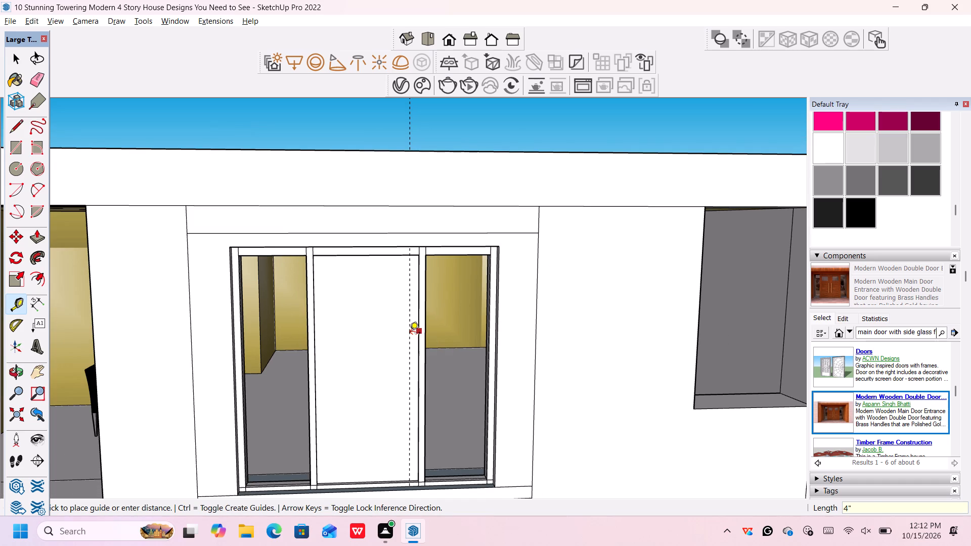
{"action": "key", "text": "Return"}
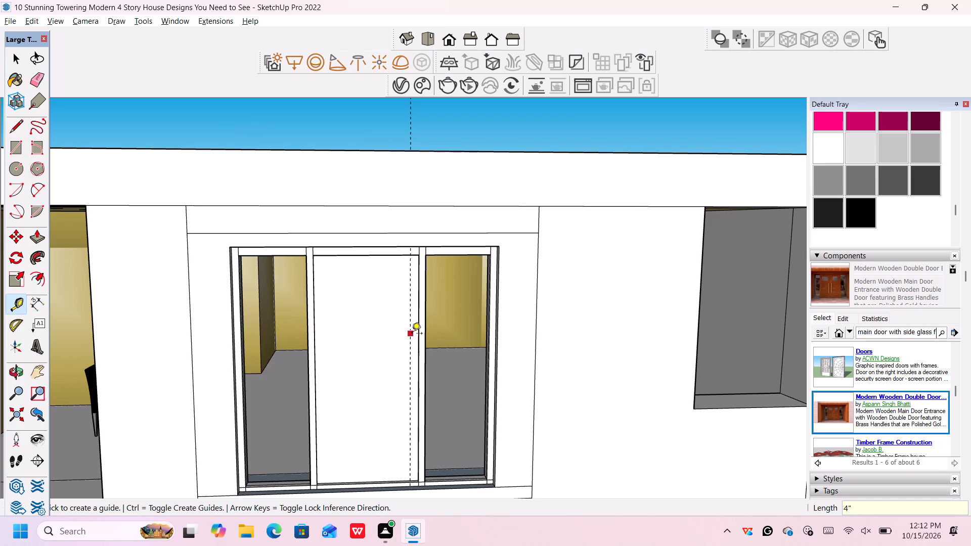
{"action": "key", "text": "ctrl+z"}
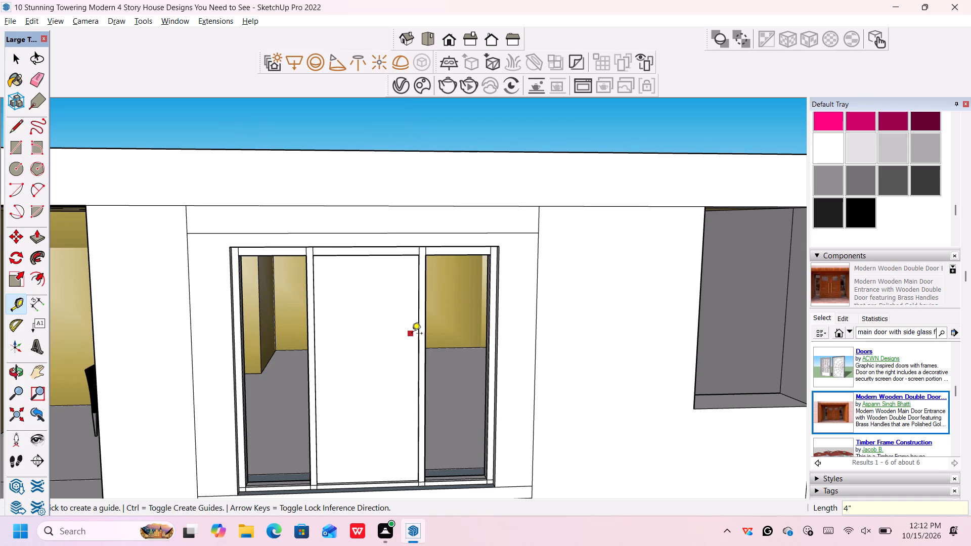
Place a vertical guide 2" inward from the central door panel's right edge.
{"action": "left_click", "coordinate": [420, 328]}
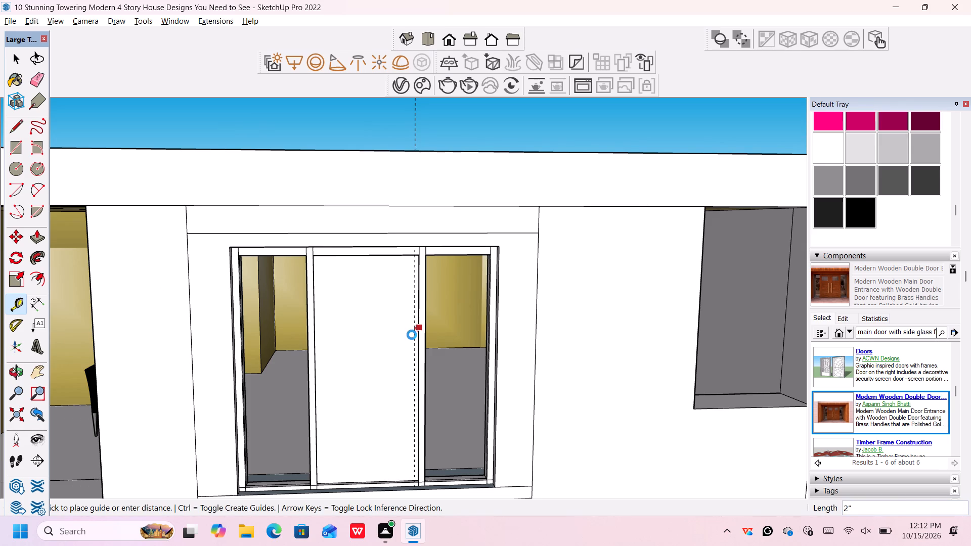
{"action": "key", "text": "2"}
{"action": "key", "text": "shift+quotedbl"}
{"action": "key", "text": "Return"}
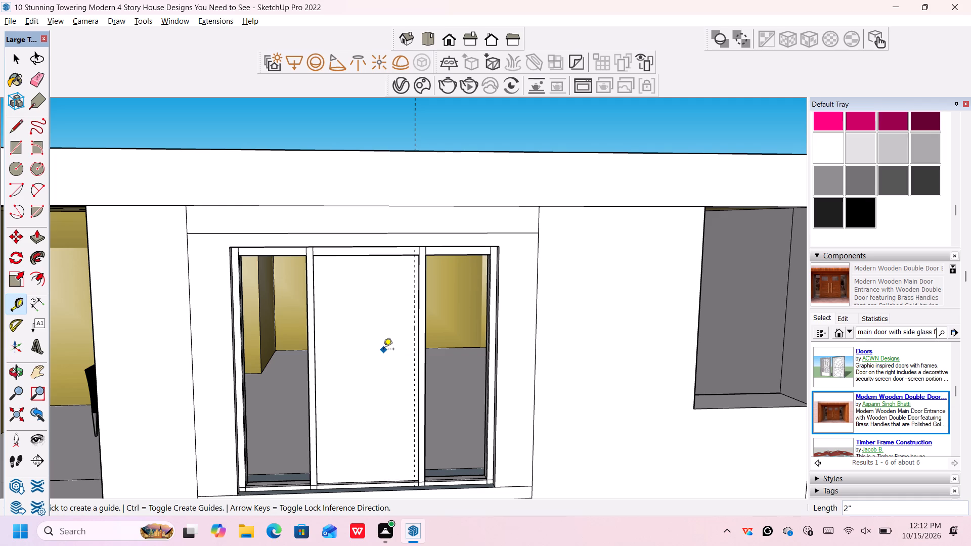
{"action": "left_click", "coordinate": [383, 350]}
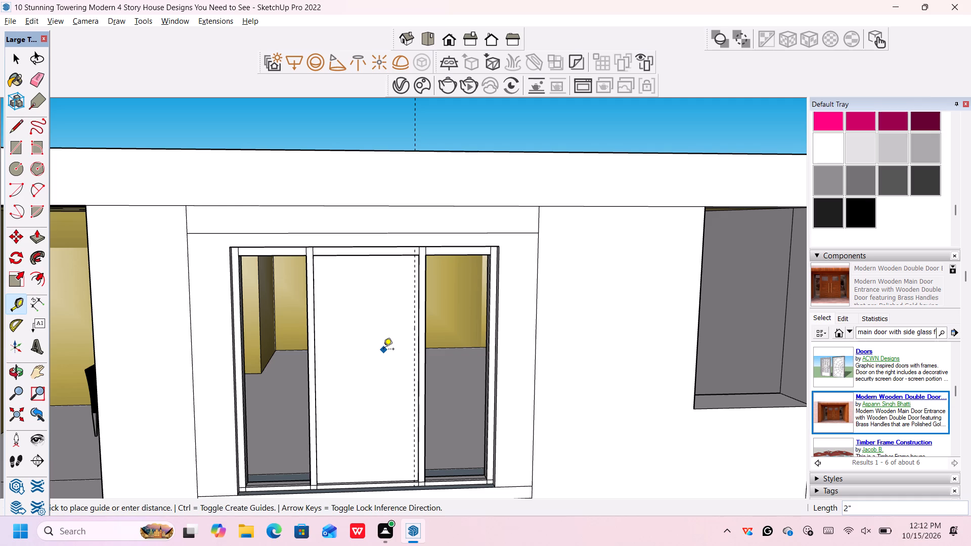
{"action": "key", "text": "Escape"}
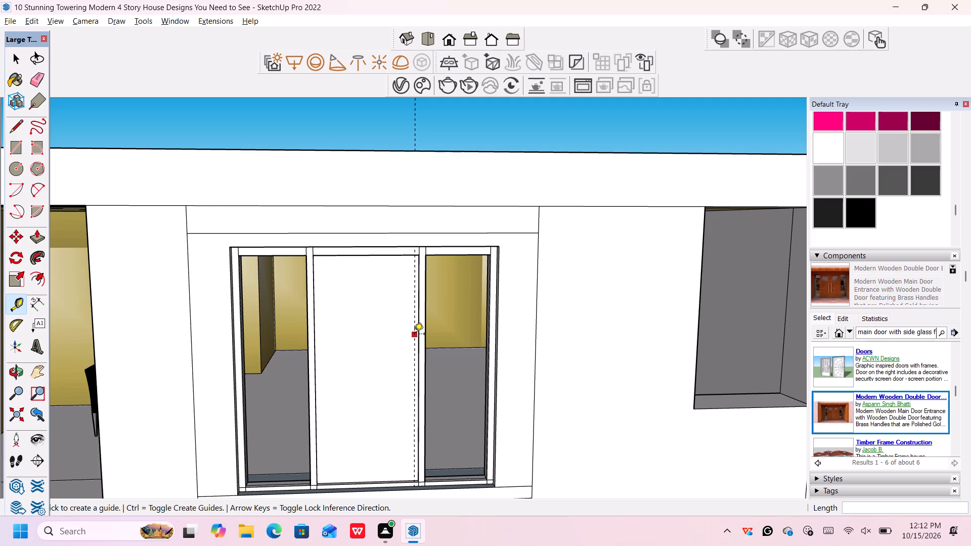
Place a second vertical guide 3" further inward from the existing guide on the central door panel.
{"action": "scroll", "coordinate": [415, 356], "scroll_direction": "up", "scroll_amount": 5}
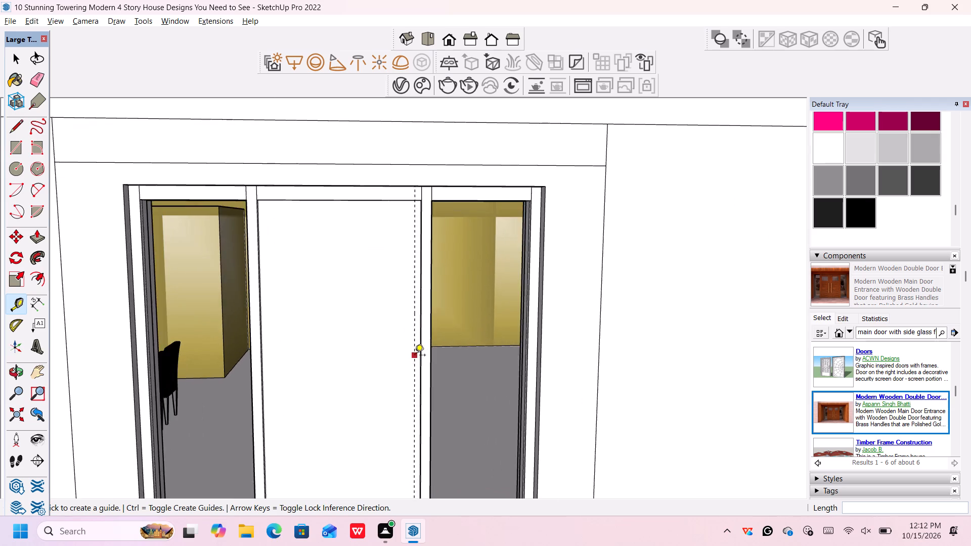
{"action": "scroll", "coordinate": [415, 356], "scroll_direction": "up", "scroll_amount": 1}
{"action": "scroll", "coordinate": [415, 355], "scroll_direction": "down", "scroll_amount": 11}
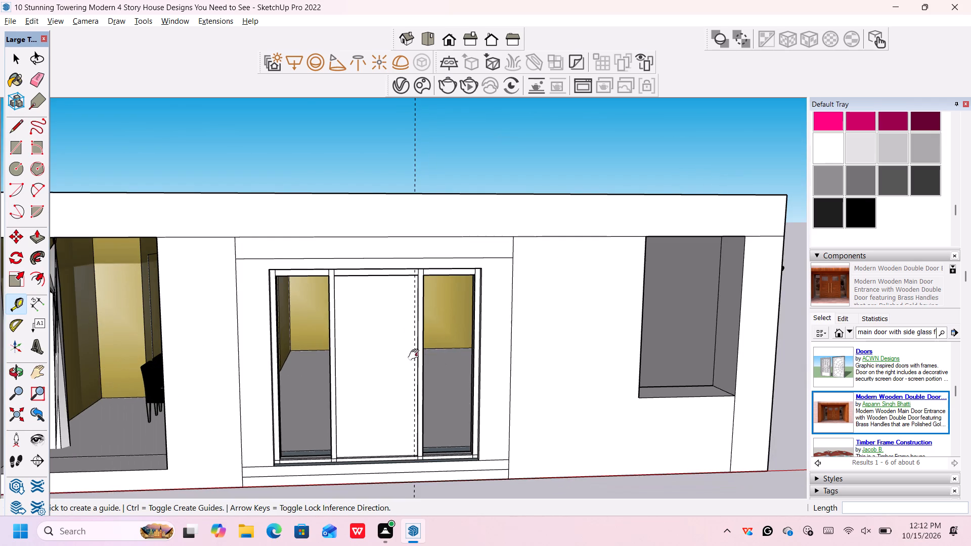
{"action": "middle_click_drag", "start_coordinate": [416, 355], "coordinate": [411, 297], "text": "shift"}
{"action": "scroll", "coordinate": [411, 295], "scroll_direction": "up", "scroll_amount": 5}
{"action": "left_click", "coordinate": [408, 296]}
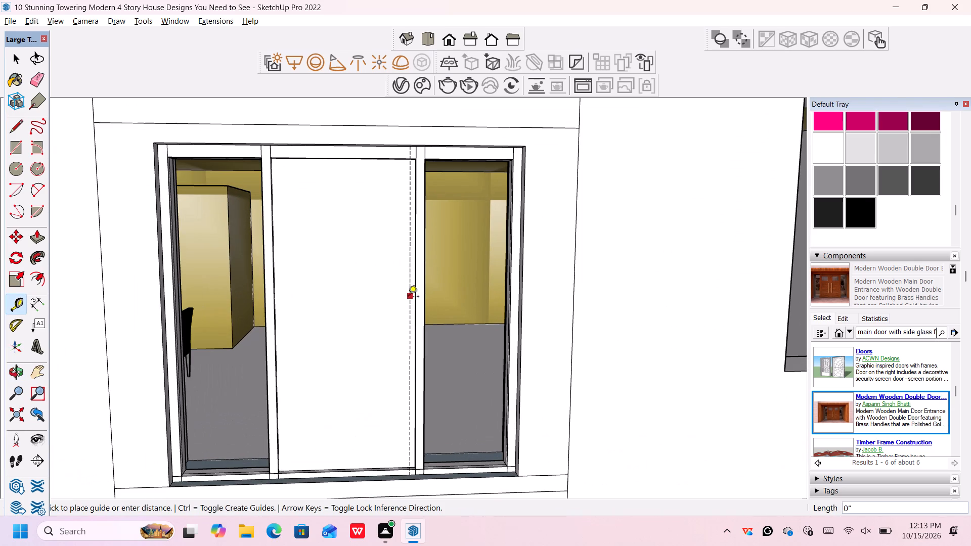
{"action": "scroll", "coordinate": [384, 308], "scroll_direction": "down", "scroll_amount": 3}
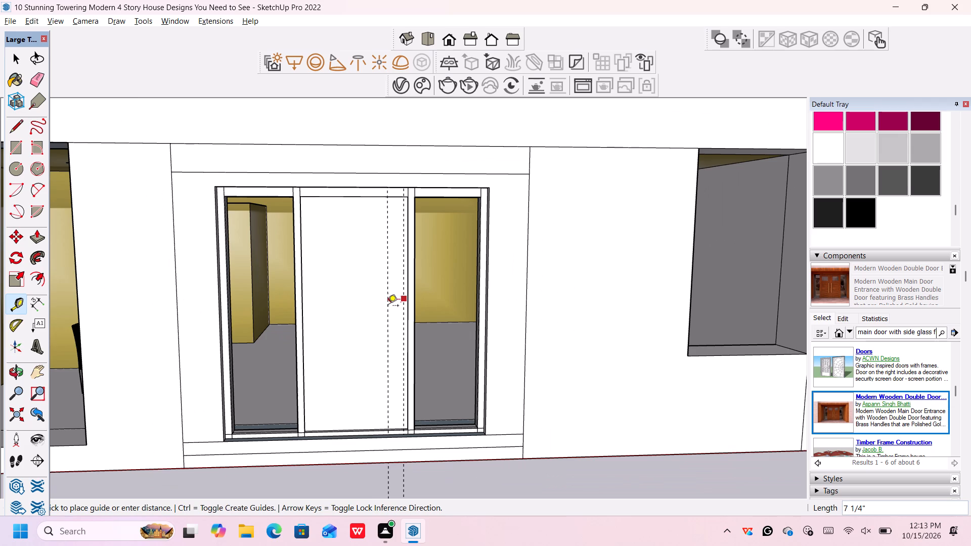
{"action": "scroll", "coordinate": [388, 306], "scroll_direction": "up", "scroll_amount": 1}
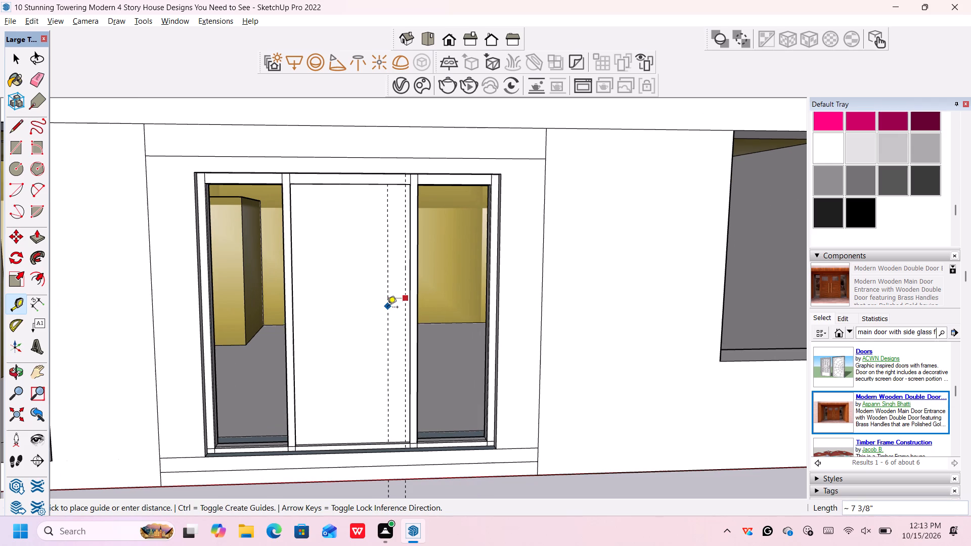
{"action": "key", "text": "3"}
{"action": "key", "text": "shift+quotedbl"}
{"action": "key", "text": "Return"}
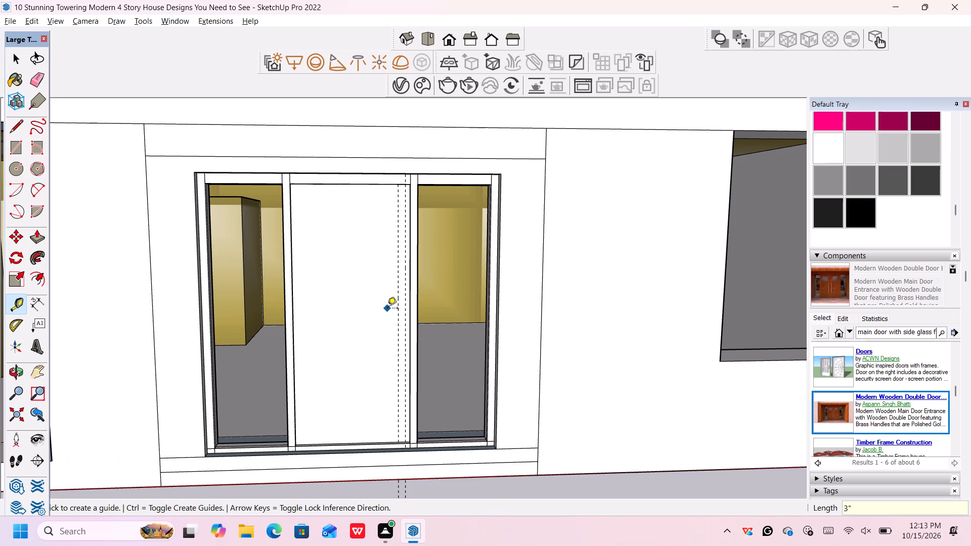
Place a horizontal guide 6" below the central door panel's top edge.
{"action": "scroll", "coordinate": [410, 246], "scroll_direction": "up", "scroll_amount": 4}
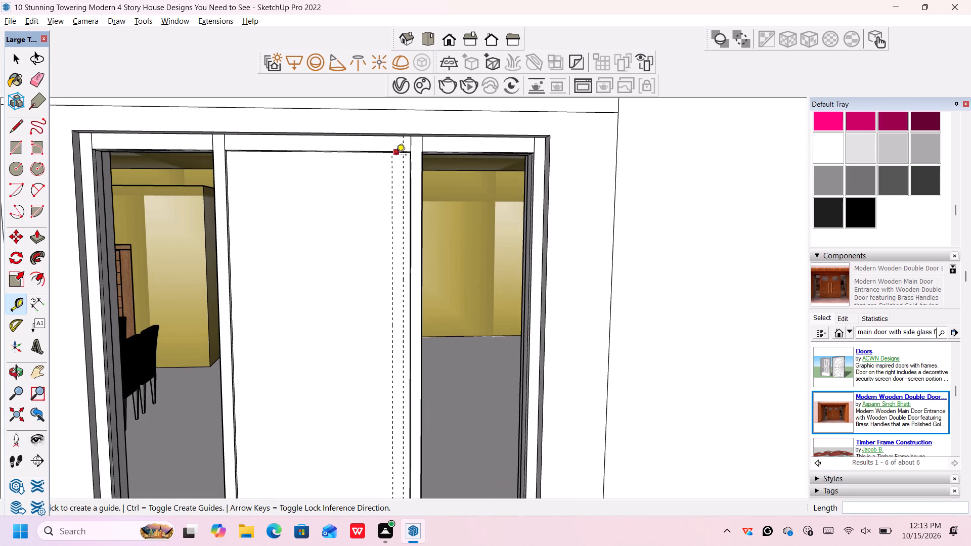
{"action": "left_click", "coordinate": [399, 152]}
{"action": "scroll", "coordinate": [403, 180], "scroll_direction": "down", "scroll_amount": 2}
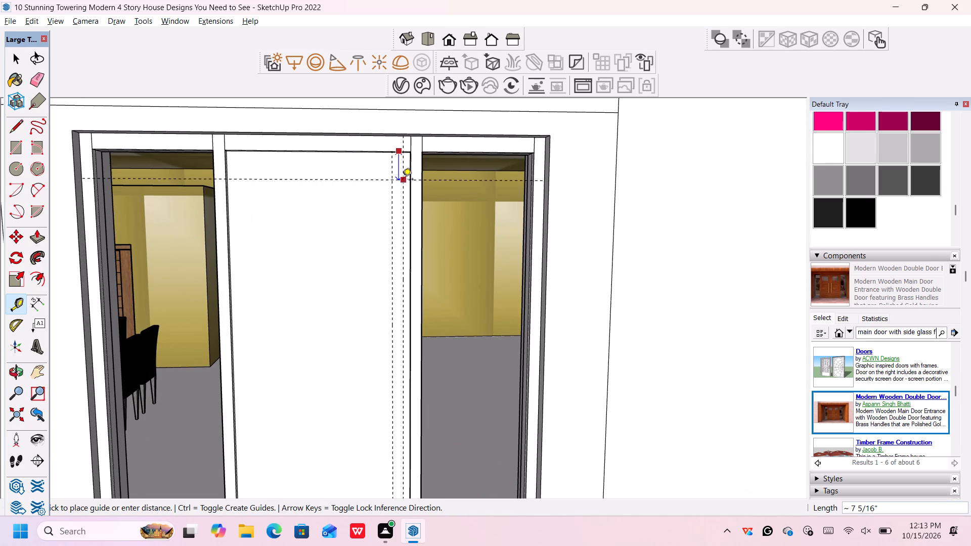
{"action": "scroll", "coordinate": [403, 180], "scroll_direction": "down", "scroll_amount": 3}
{"action": "scroll", "coordinate": [398, 181], "scroll_direction": "up", "scroll_amount": 1}
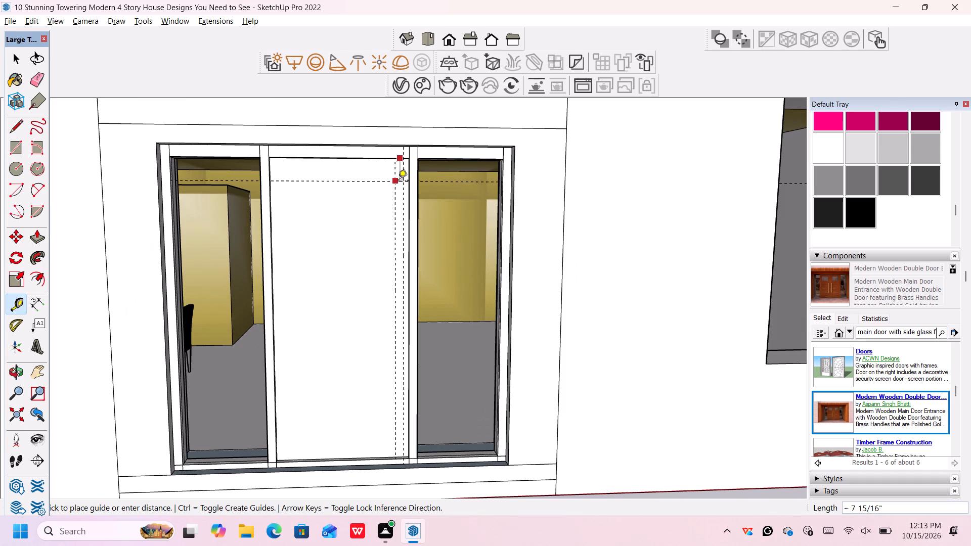
{"action": "scroll", "coordinate": [399, 181], "scroll_direction": "up", "scroll_amount": 1}
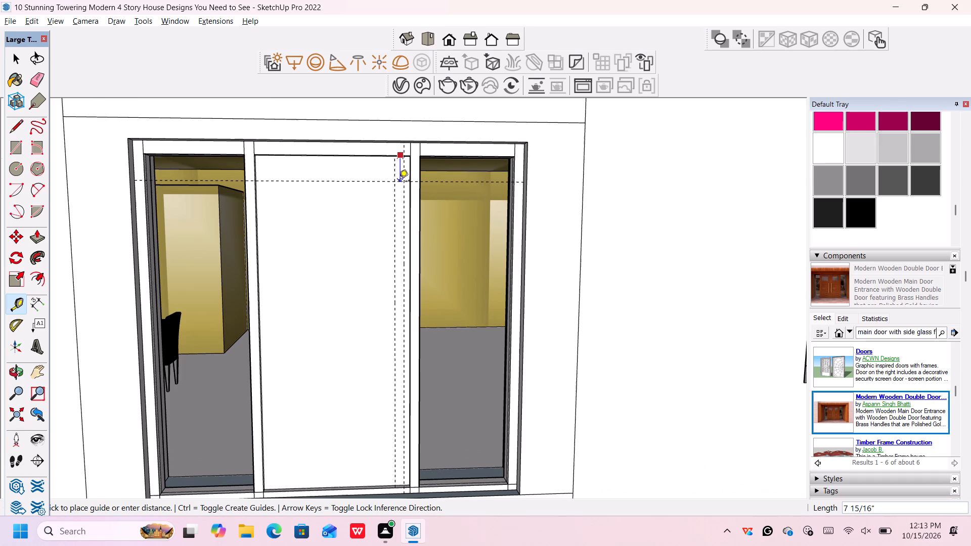
{"action": "type", "text": "6\""}
{"action": "key", "text": "Return"}
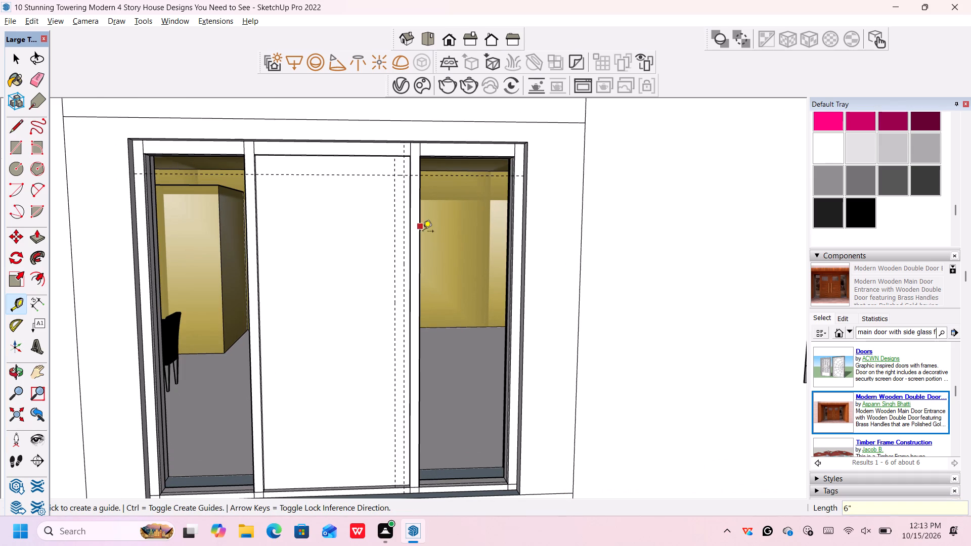
Place a horizontal guide 1.5' above the central door panel's bottom edge.
{"action": "scroll", "coordinate": [416, 322], "scroll_direction": "down", "scroll_amount": 1}
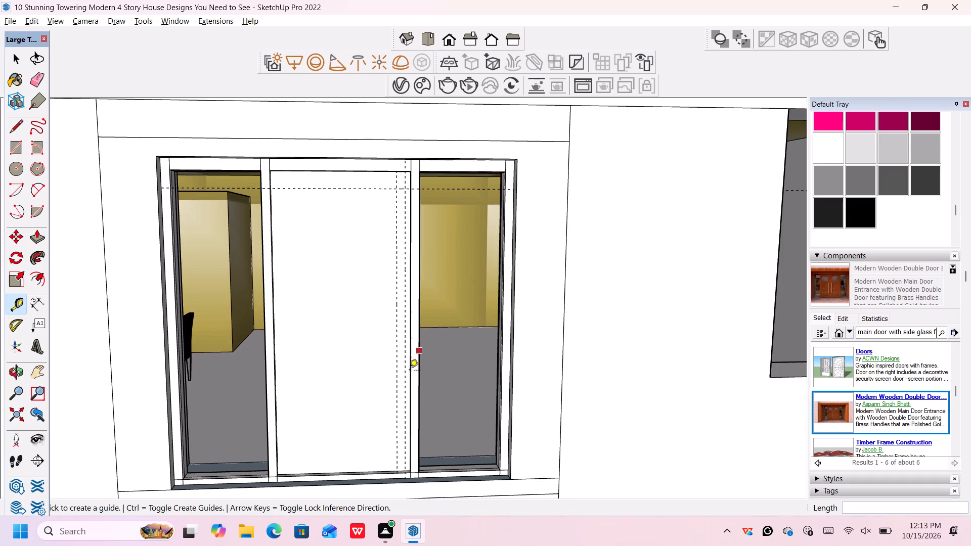
{"action": "scroll", "coordinate": [401, 472], "scroll_direction": "up", "scroll_amount": 7}
{"action": "left_click", "coordinate": [400, 468]}
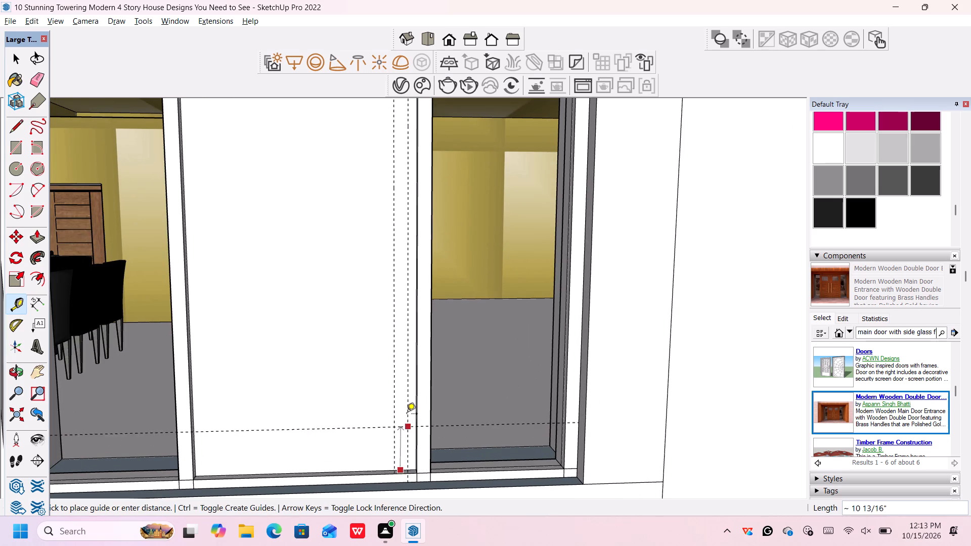
{"action": "scroll", "coordinate": [406, 400], "scroll_direction": "down", "scroll_amount": 6}
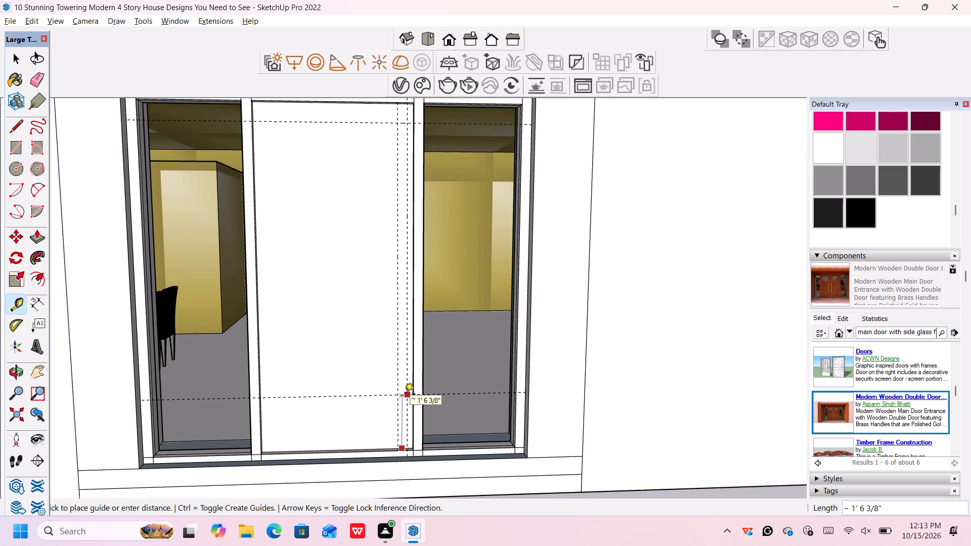
{"action": "type", "text": "1.5'"}
{"action": "key", "text": "Return"}
Draw a narrow vertical rectangle about 2 3/4" by 7' between the guide intersections on the central door panel.
{"action": "scroll", "coordinate": [405, 394], "scroll_direction": "down", "scroll_amount": 4}
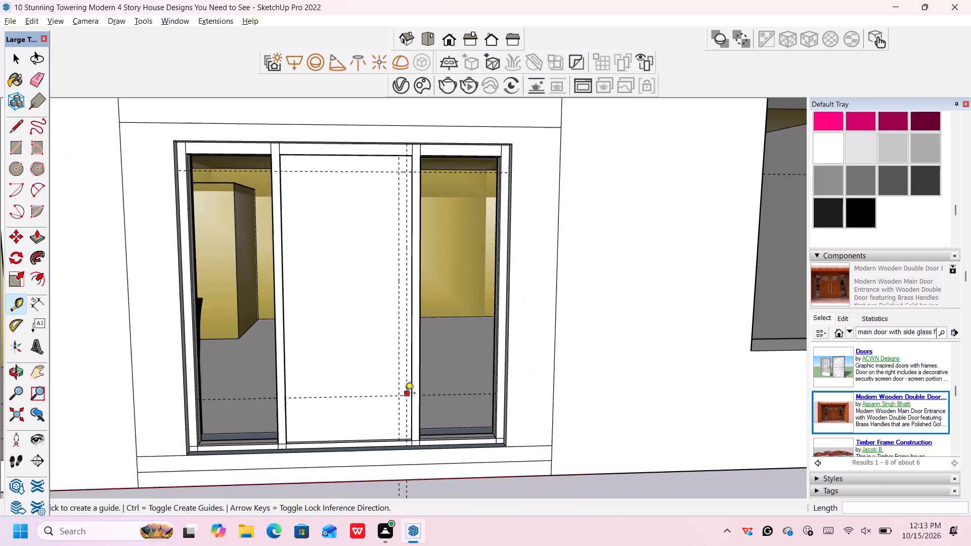
{"action": "scroll", "coordinate": [405, 394], "scroll_direction": "up", "scroll_amount": 1}
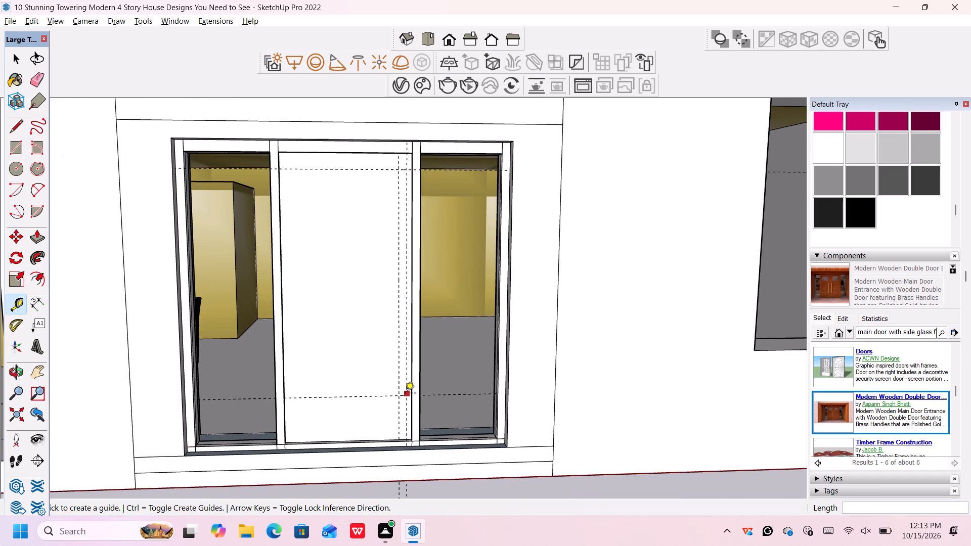
{"action": "key", "text": "space"}
{"action": "scroll", "coordinate": [396, 255], "scroll_direction": "up", "scroll_amount": 1}
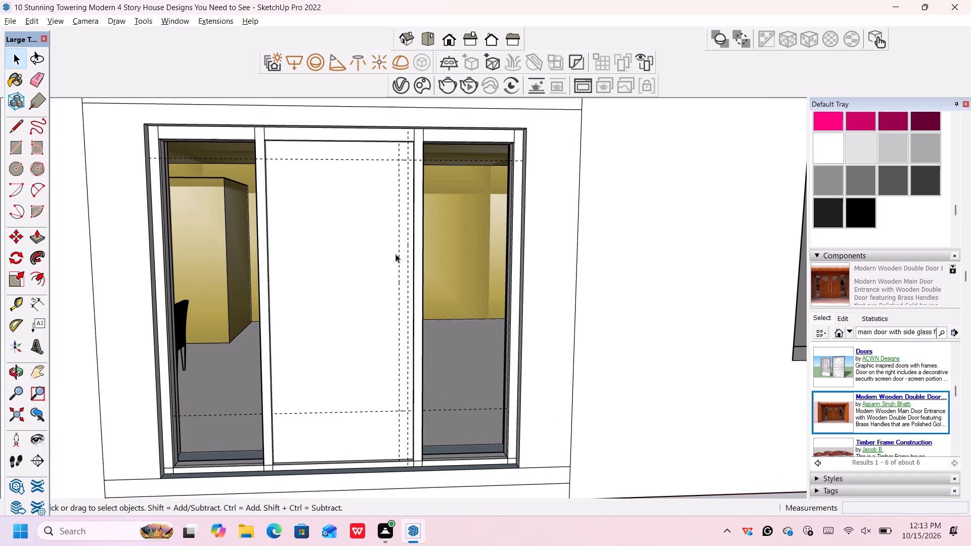
{"action": "key", "text": "r"}
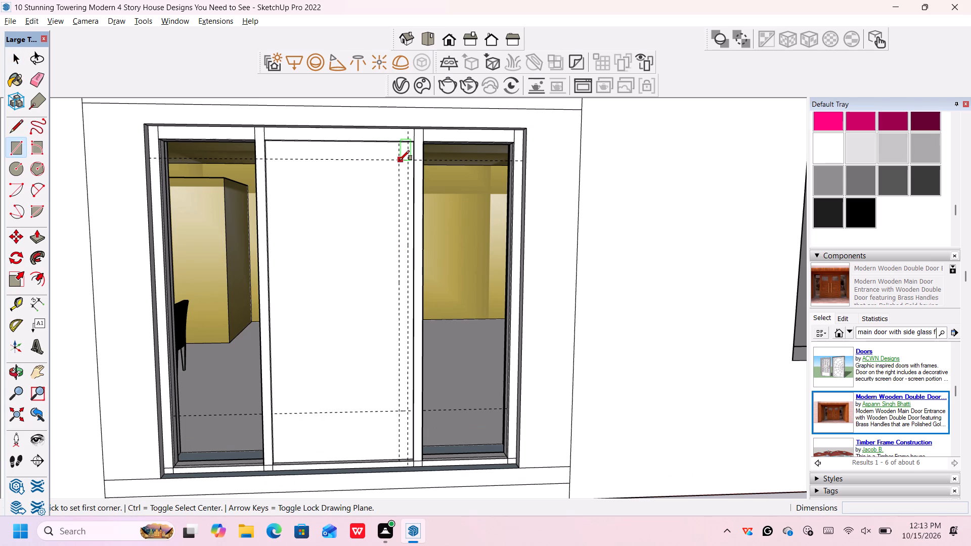
{"action": "left_click", "coordinate": [400, 160]}
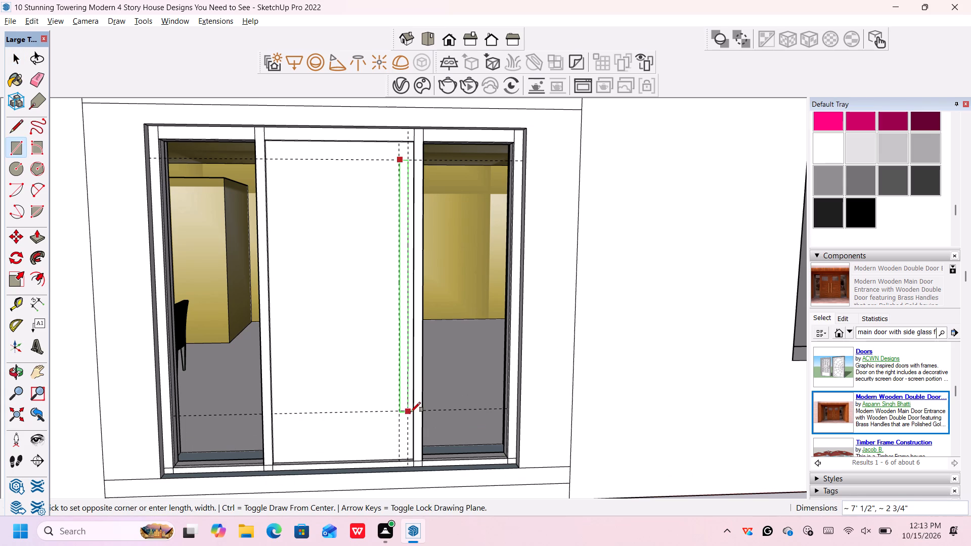
{"action": "scroll", "coordinate": [411, 412], "scroll_direction": "up", "scroll_amount": 4}
{"action": "left_click", "coordinate": [409, 410]}
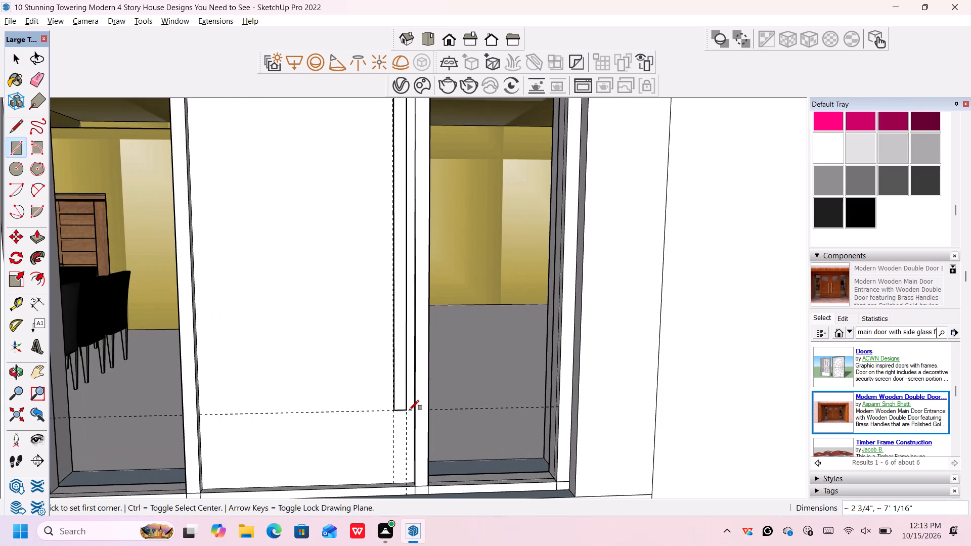
{"action": "key", "text": "space"}
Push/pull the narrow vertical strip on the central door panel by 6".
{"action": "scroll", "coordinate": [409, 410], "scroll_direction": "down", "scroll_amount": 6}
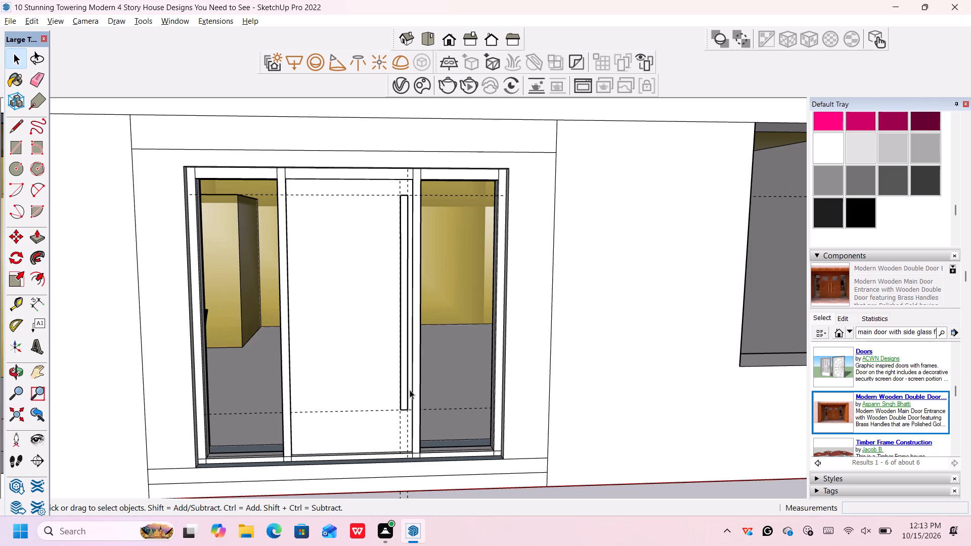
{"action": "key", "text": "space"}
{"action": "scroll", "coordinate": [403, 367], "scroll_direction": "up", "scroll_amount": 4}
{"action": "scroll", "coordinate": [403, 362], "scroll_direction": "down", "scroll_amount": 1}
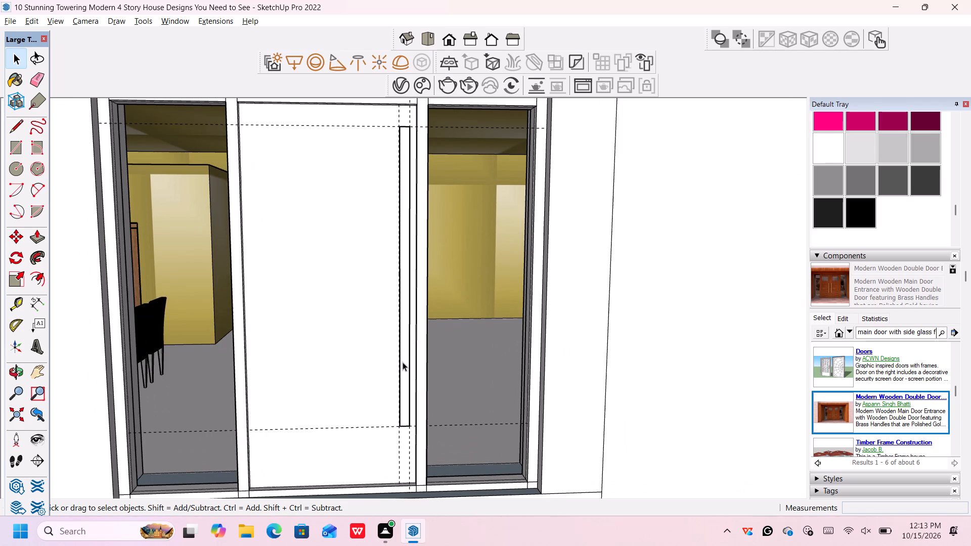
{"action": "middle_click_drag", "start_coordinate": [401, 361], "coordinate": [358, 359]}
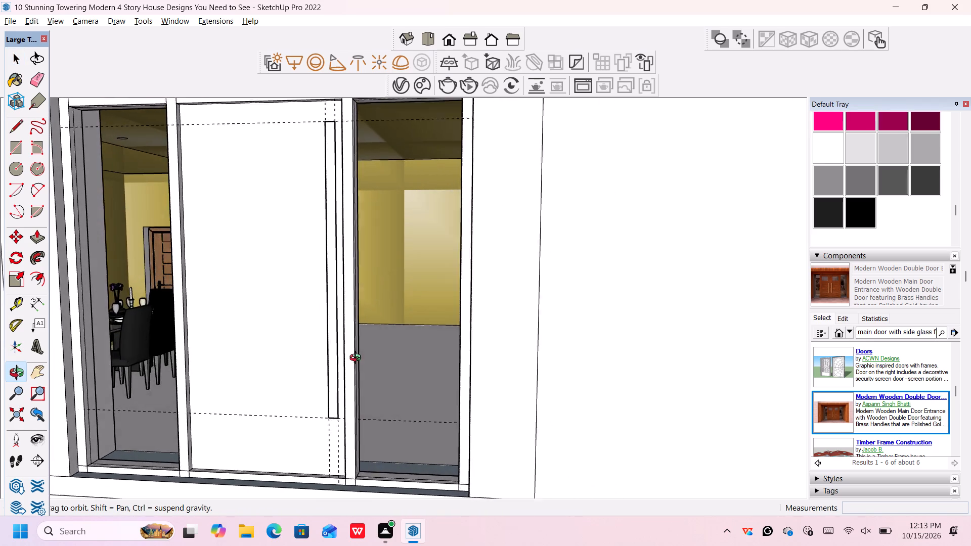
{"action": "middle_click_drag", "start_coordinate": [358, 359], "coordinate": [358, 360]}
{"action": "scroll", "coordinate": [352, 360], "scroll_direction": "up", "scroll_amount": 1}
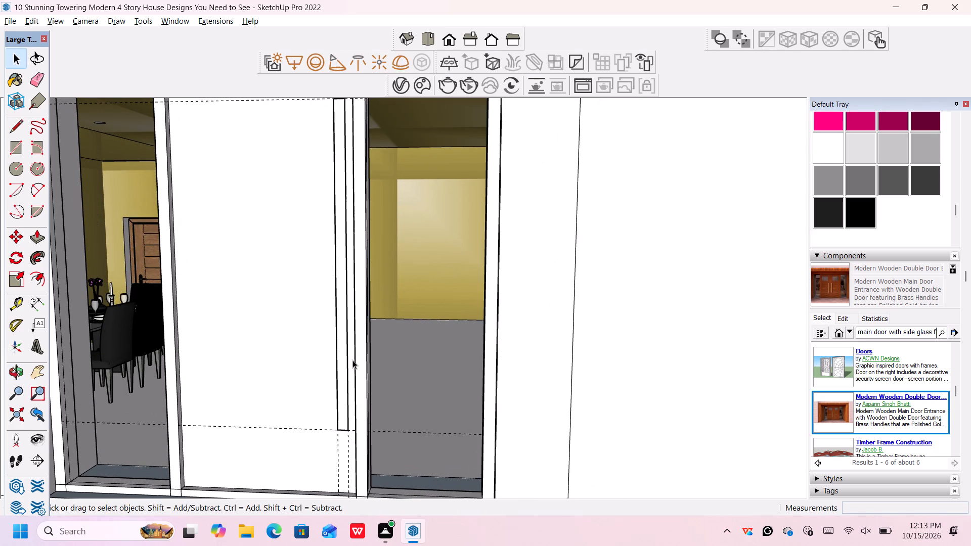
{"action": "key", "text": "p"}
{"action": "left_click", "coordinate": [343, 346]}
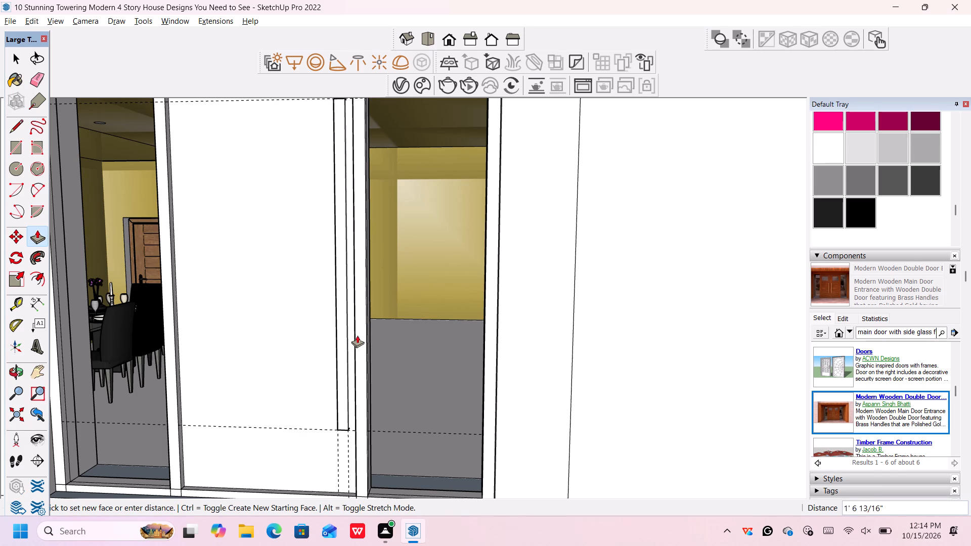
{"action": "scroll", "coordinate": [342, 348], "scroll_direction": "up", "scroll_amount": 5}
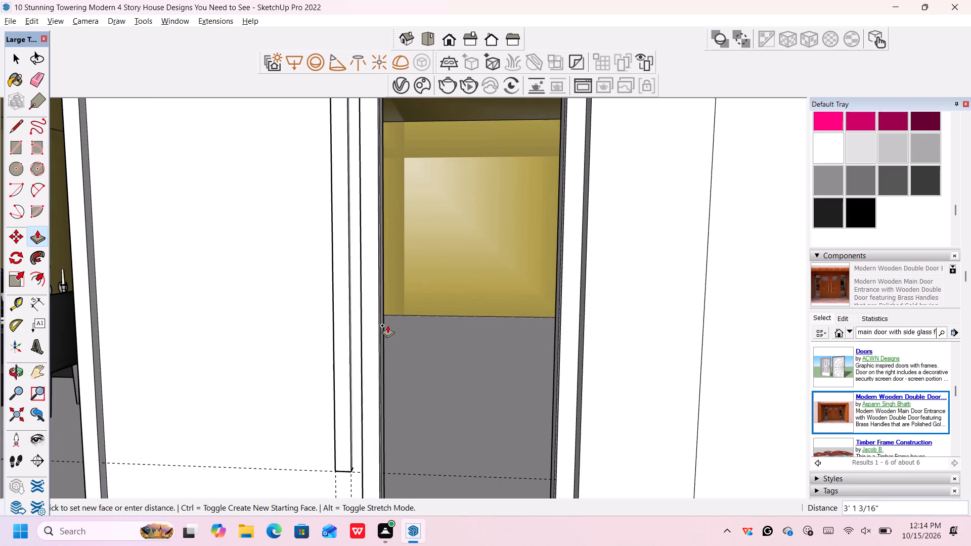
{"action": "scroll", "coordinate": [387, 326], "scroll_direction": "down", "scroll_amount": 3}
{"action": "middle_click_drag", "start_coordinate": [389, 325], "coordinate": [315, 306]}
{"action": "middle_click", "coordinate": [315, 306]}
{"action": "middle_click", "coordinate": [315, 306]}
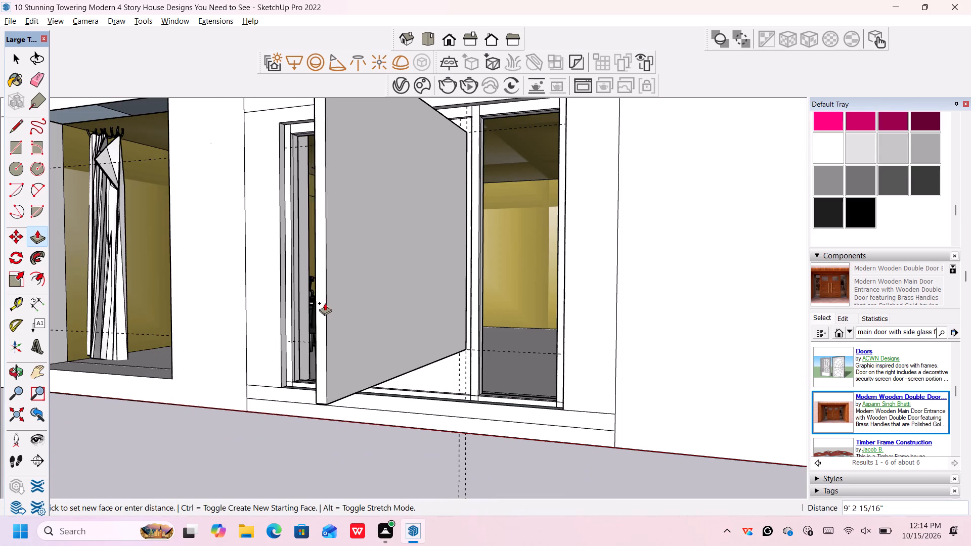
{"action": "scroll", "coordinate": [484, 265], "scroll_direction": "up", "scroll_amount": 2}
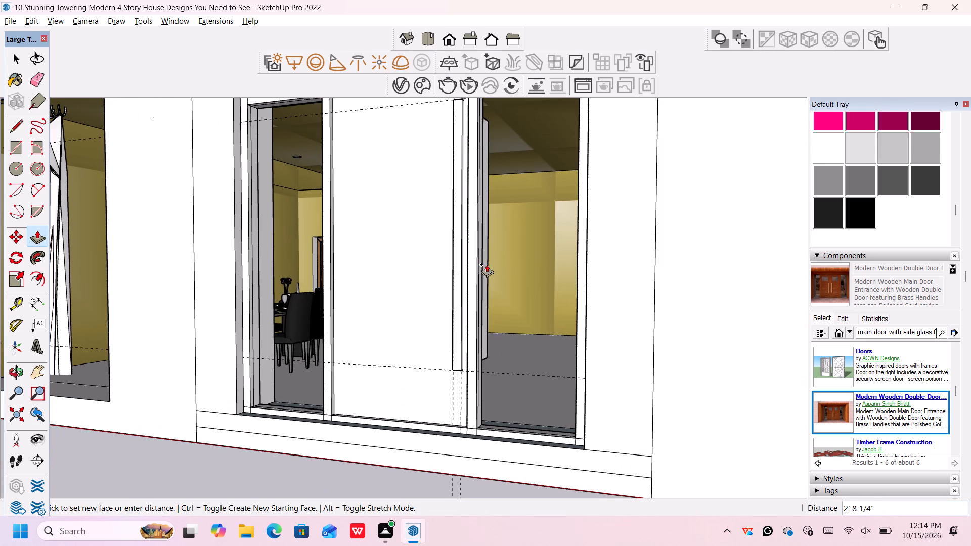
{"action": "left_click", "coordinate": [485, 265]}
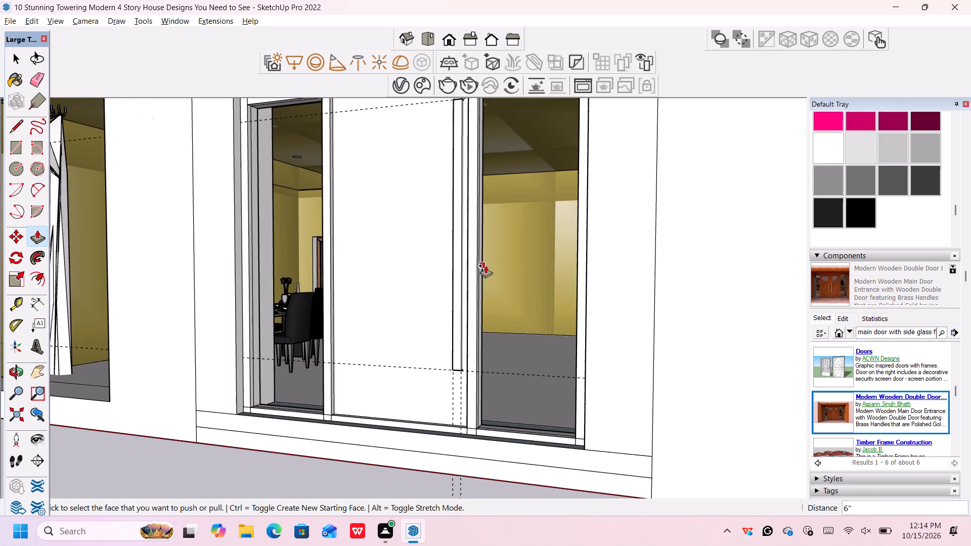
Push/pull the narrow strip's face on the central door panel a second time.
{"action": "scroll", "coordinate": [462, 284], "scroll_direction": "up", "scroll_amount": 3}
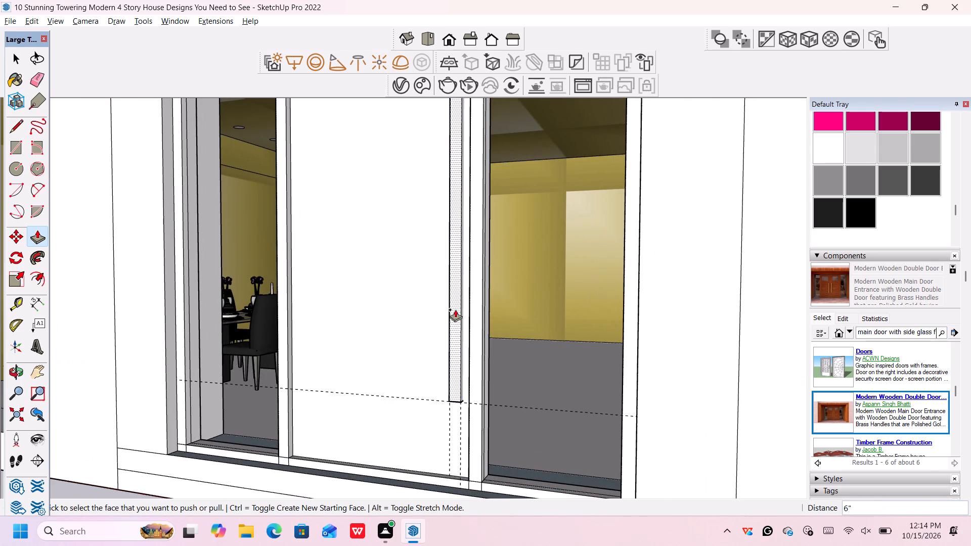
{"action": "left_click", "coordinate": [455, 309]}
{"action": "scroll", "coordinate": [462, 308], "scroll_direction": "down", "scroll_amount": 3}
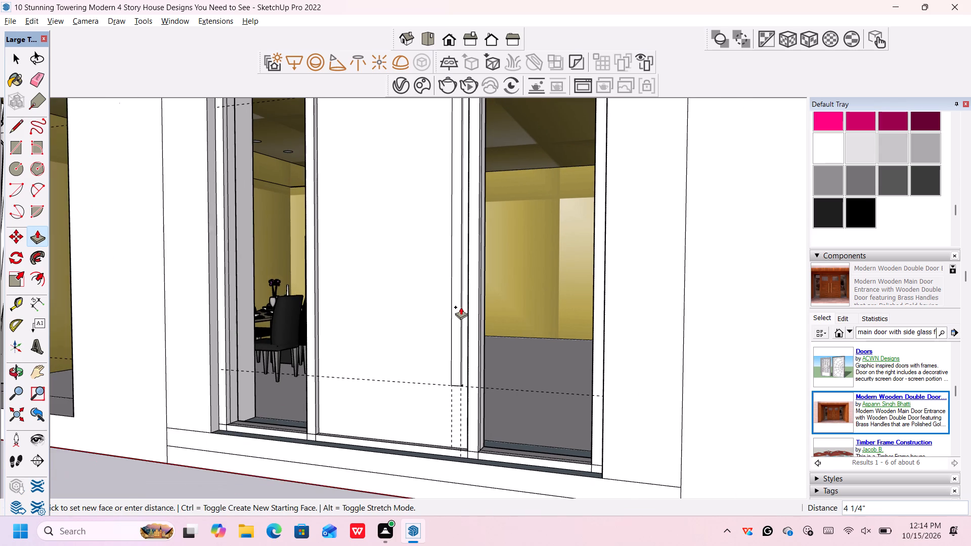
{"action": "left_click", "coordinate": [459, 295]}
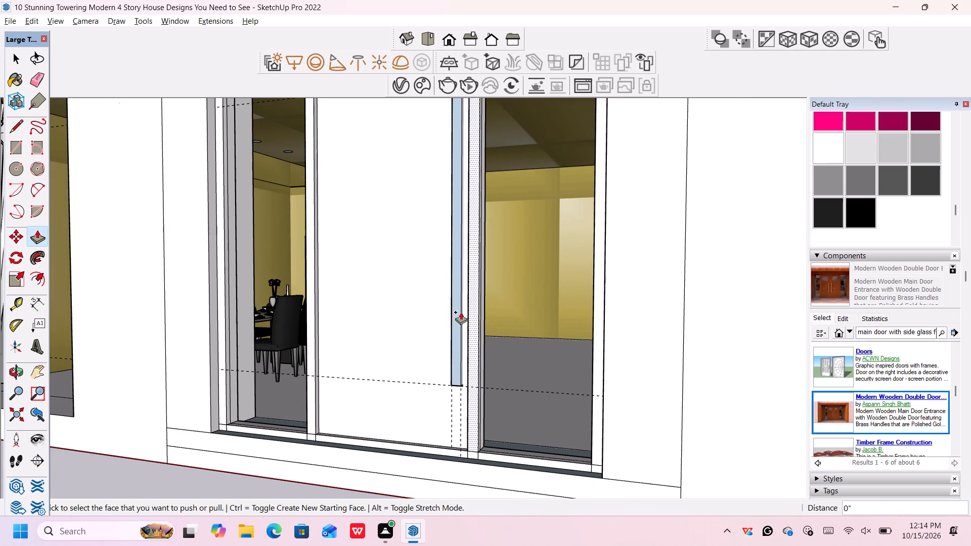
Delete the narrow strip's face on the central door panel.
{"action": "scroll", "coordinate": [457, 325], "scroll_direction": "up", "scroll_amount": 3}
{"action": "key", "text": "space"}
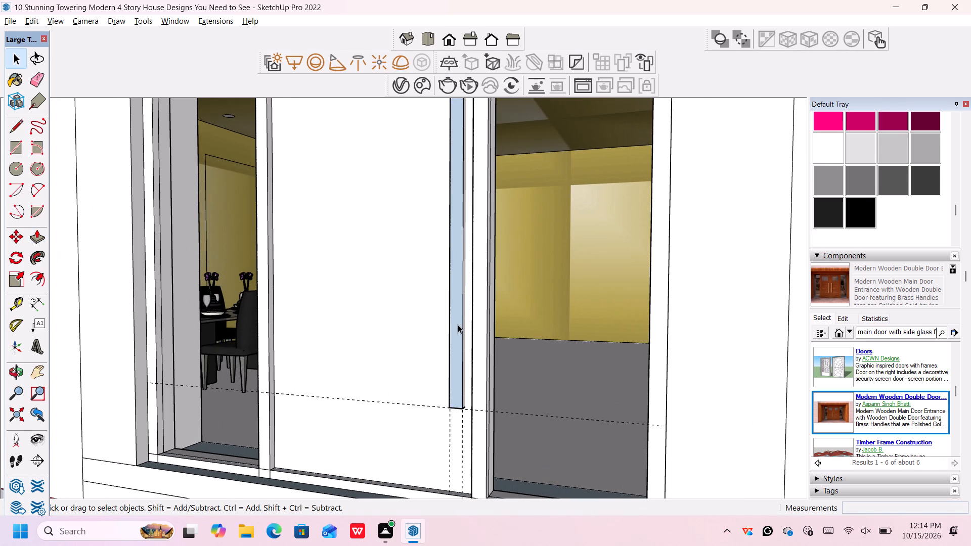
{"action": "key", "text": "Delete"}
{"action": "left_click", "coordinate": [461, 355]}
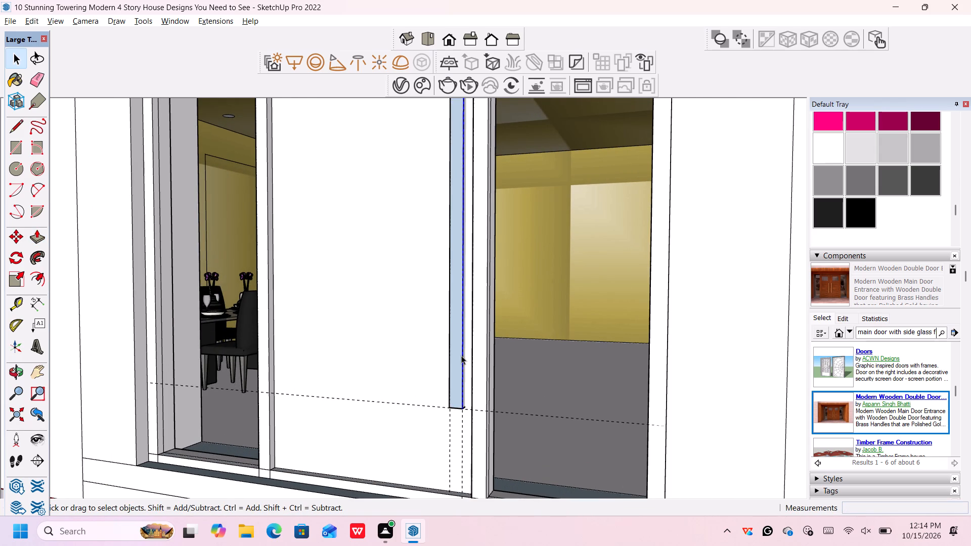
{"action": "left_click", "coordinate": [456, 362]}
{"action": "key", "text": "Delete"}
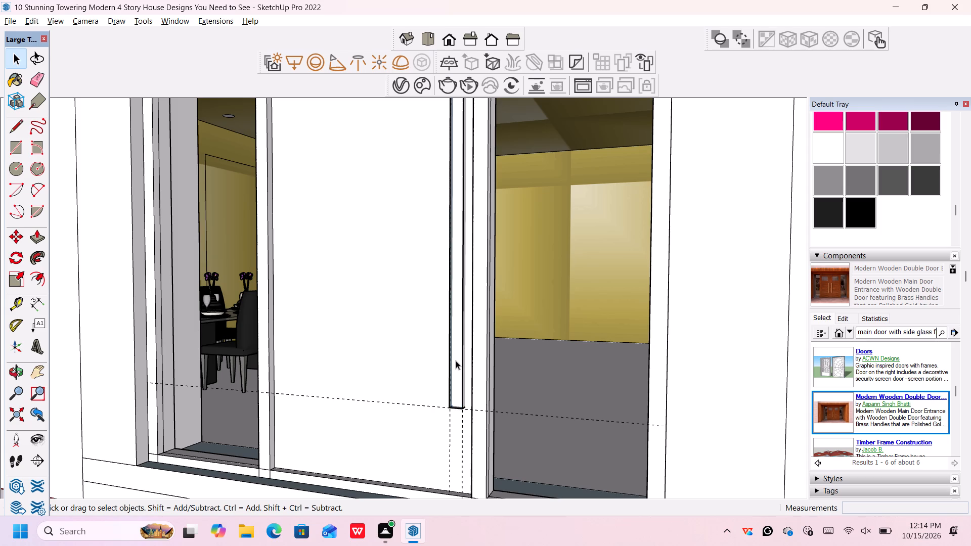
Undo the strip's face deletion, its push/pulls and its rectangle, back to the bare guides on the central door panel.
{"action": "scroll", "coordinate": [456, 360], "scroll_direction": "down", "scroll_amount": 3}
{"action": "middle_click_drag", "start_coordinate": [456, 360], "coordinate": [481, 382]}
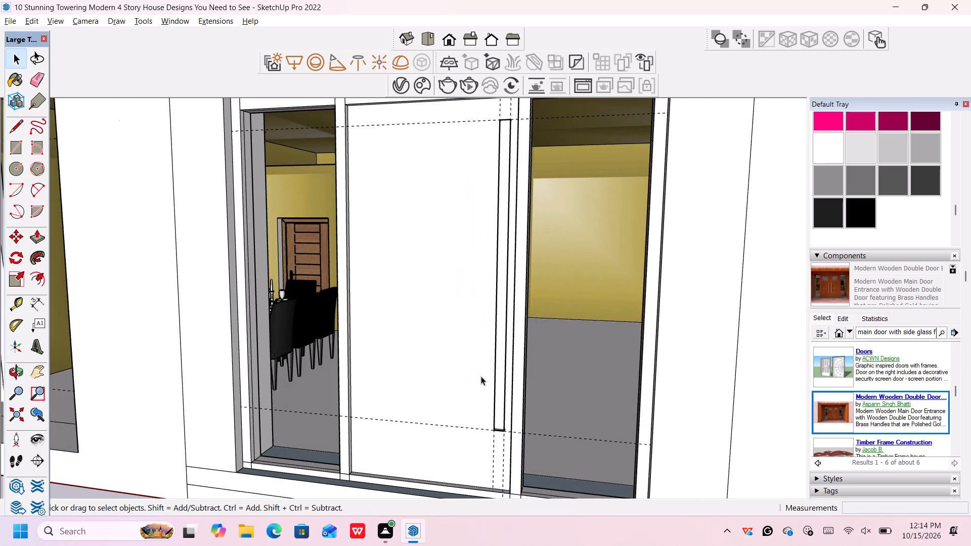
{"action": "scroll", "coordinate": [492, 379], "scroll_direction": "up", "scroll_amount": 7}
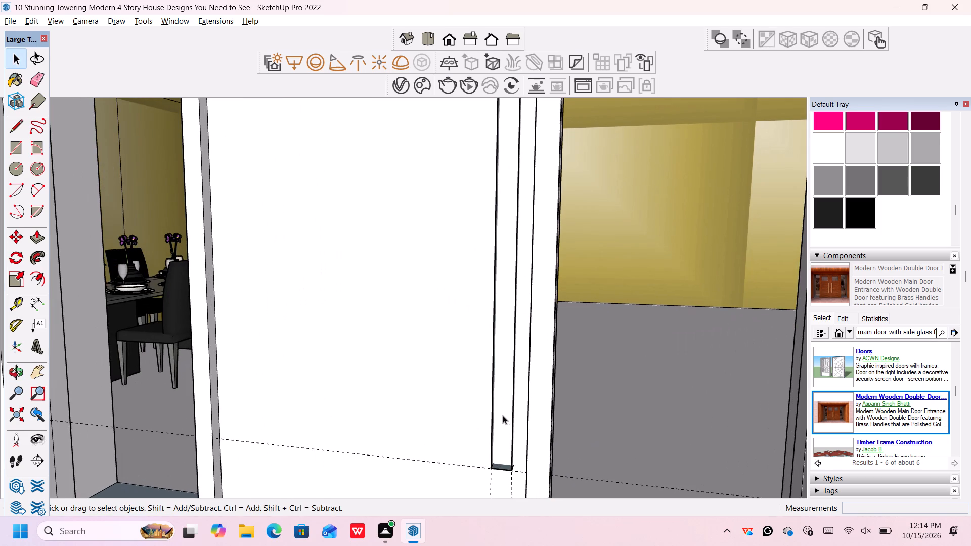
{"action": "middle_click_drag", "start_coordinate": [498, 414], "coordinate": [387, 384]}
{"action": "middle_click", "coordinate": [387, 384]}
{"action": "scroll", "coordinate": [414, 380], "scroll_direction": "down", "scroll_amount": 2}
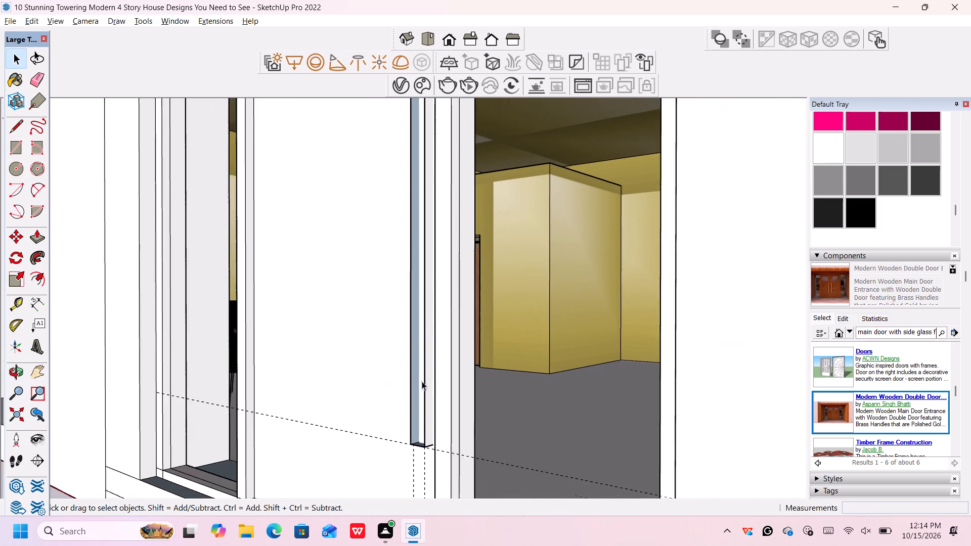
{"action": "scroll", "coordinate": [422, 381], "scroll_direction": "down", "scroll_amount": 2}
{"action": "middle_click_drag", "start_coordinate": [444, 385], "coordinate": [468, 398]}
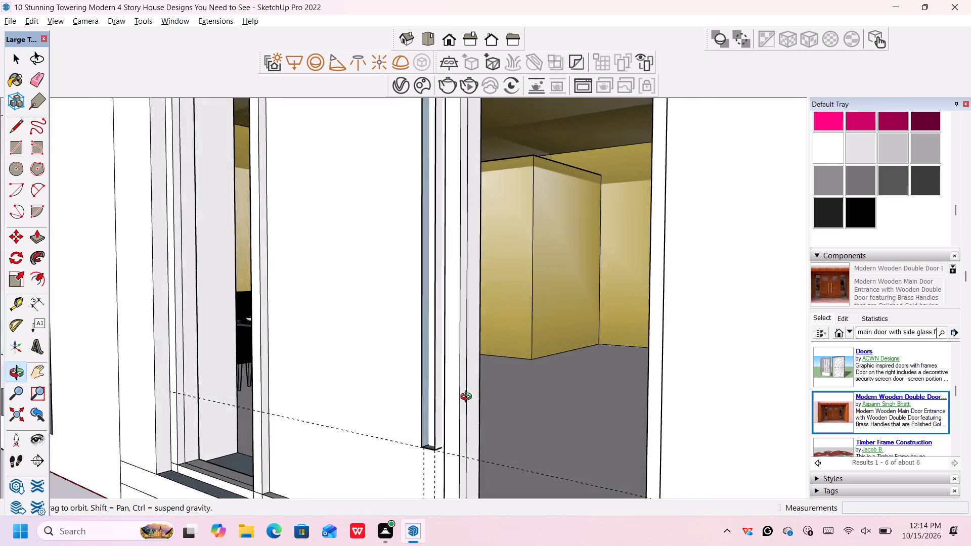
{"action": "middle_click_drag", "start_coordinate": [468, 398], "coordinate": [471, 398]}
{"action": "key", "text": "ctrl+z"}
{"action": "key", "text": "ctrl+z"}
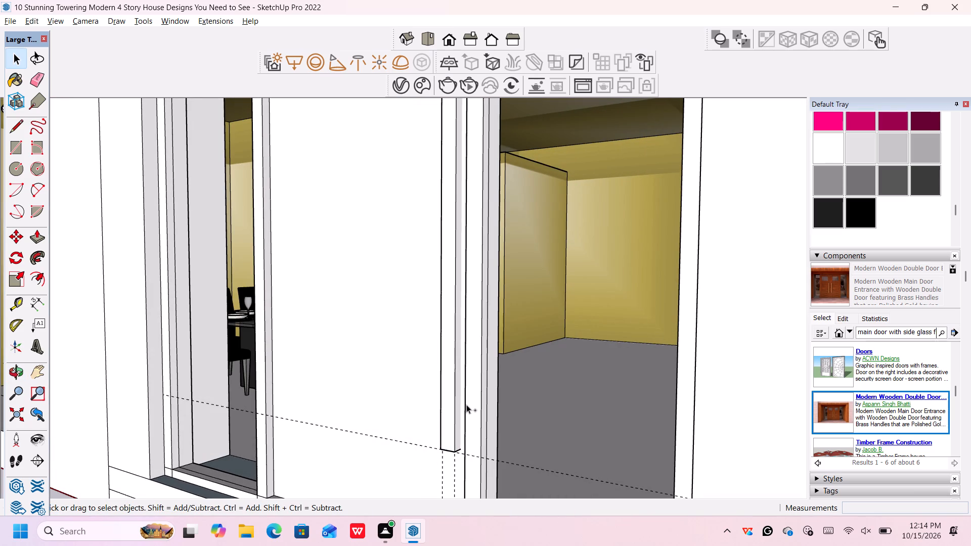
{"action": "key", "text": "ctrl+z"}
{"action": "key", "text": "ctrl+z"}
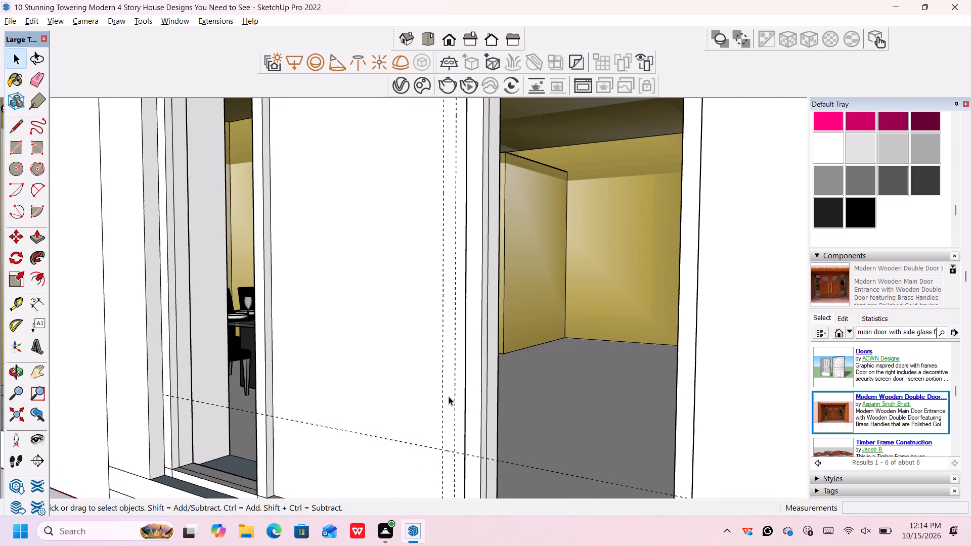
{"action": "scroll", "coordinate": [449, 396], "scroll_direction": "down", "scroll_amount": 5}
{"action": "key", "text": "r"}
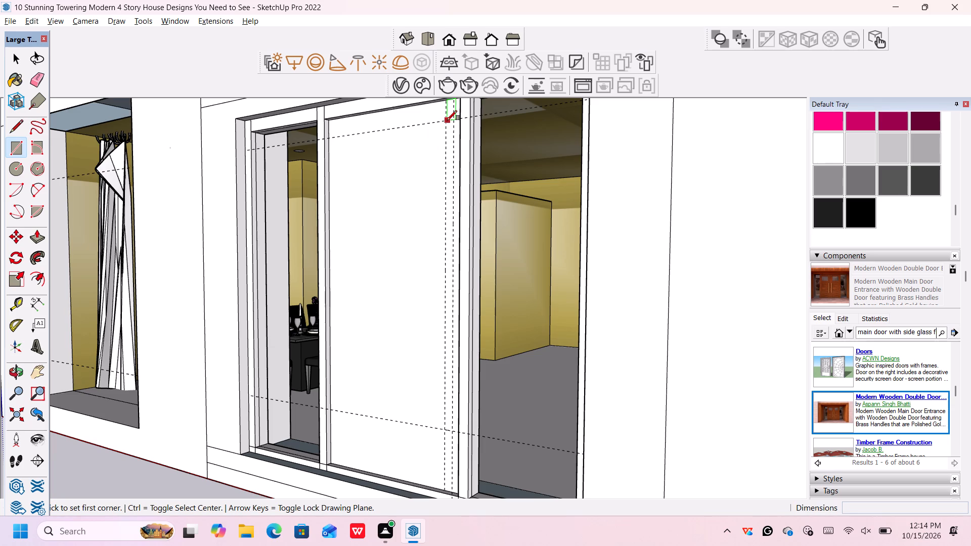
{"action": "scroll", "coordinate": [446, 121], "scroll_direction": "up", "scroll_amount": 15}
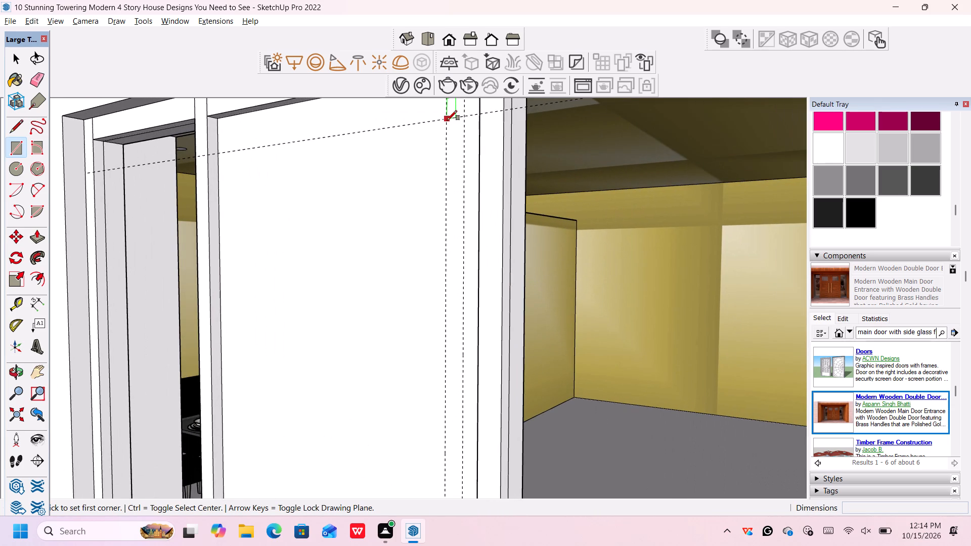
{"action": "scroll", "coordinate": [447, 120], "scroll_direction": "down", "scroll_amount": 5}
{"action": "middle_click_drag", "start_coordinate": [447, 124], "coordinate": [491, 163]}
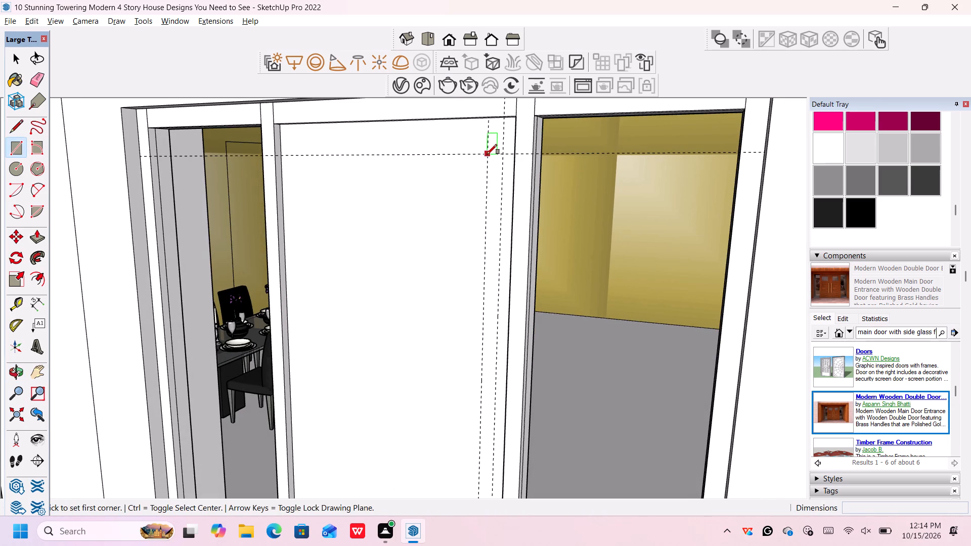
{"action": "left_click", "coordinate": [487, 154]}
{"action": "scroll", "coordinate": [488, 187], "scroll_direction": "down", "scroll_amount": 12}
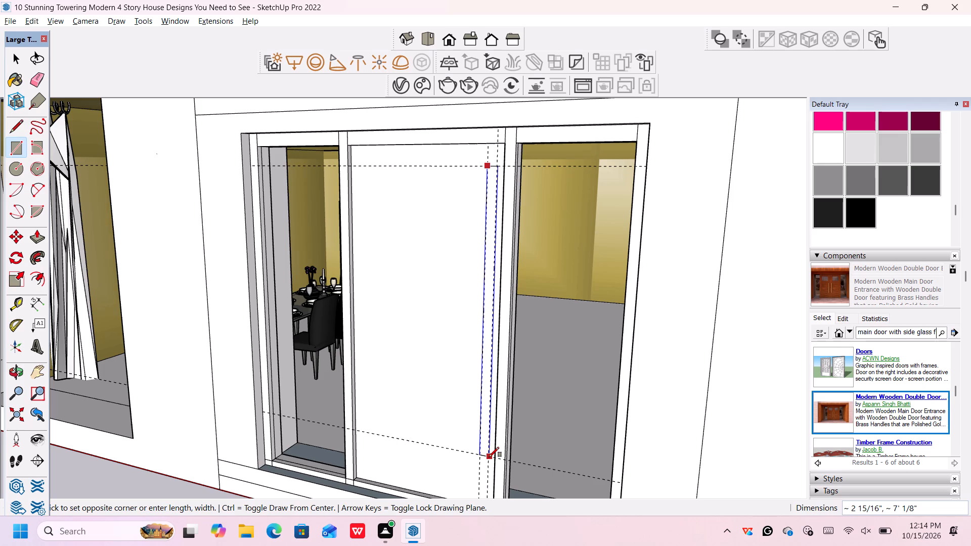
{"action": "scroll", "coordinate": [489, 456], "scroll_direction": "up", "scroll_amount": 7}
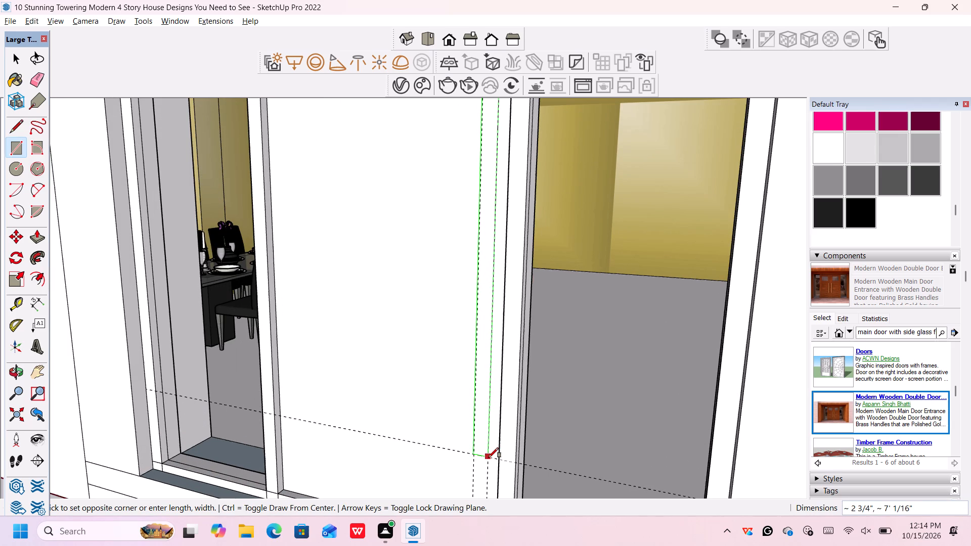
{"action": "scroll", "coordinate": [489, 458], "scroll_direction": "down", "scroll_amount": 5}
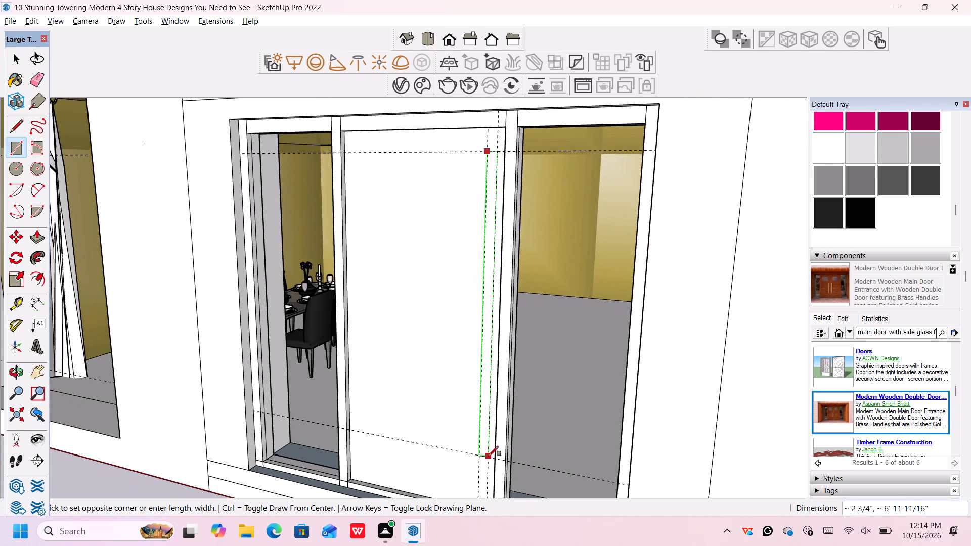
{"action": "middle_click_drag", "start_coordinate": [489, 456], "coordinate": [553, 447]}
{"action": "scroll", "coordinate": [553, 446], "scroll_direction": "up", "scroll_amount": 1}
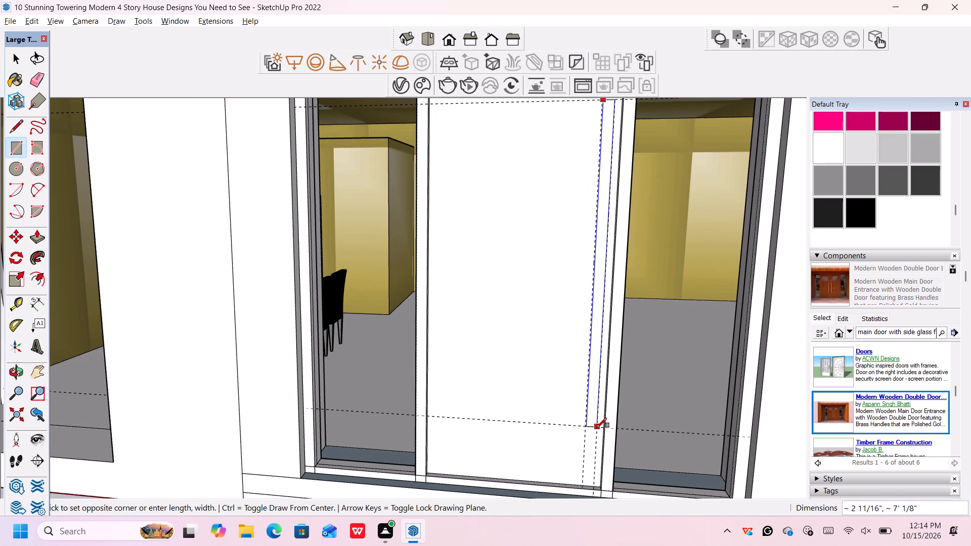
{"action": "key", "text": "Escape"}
Draw a narrow vertical rectangle about 2 7/8" by 6' 11 7/8" between the guides on the central door panel.
{"action": "middle_click_drag", "start_coordinate": [592, 293], "coordinate": [591, 295]}
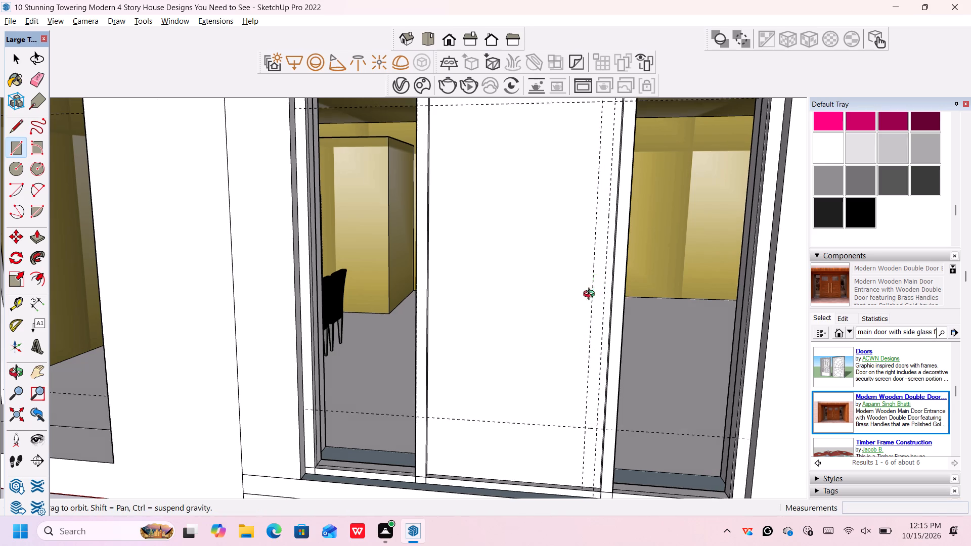
{"action": "middle_click_drag", "start_coordinate": [591, 295], "coordinate": [587, 299]}
{"action": "middle_click_drag", "start_coordinate": [587, 299], "coordinate": [573, 320]}
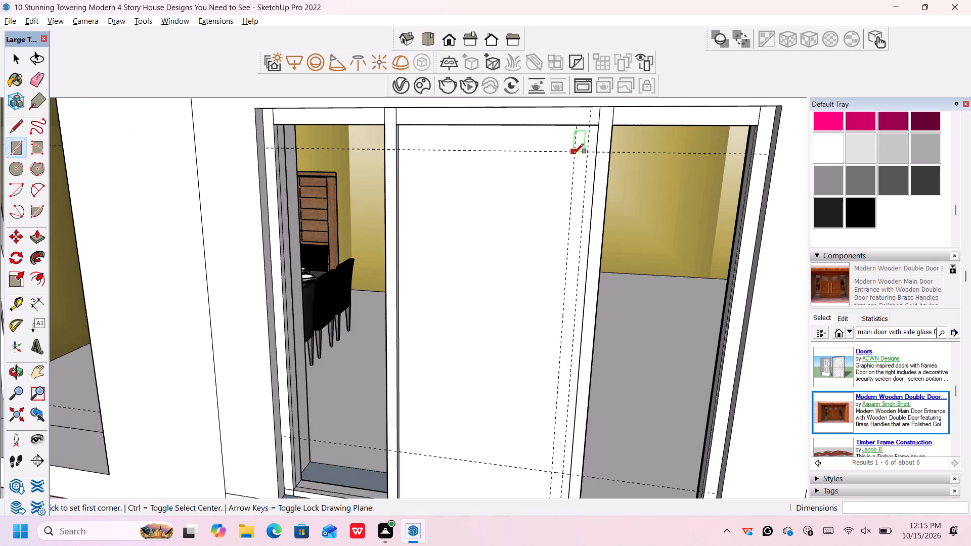
{"action": "scroll", "coordinate": [575, 155], "scroll_direction": "up", "scroll_amount": 5}
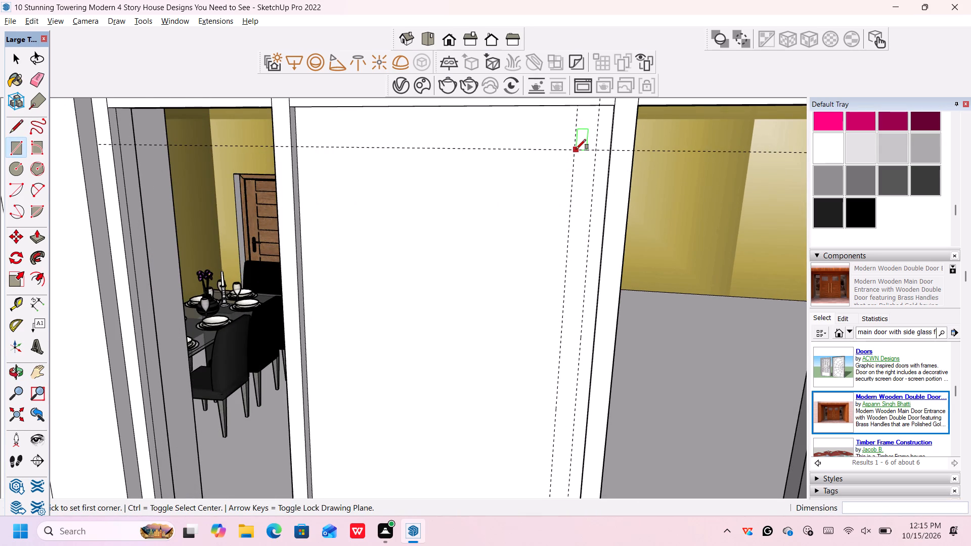
{"action": "left_click", "coordinate": [575, 149]}
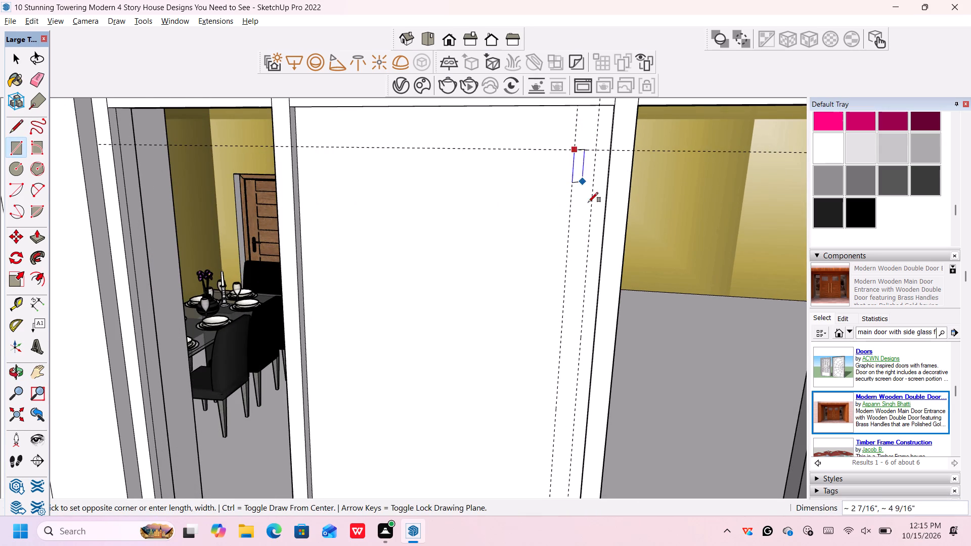
{"action": "scroll", "coordinate": [590, 218], "scroll_direction": "down", "scroll_amount": 8}
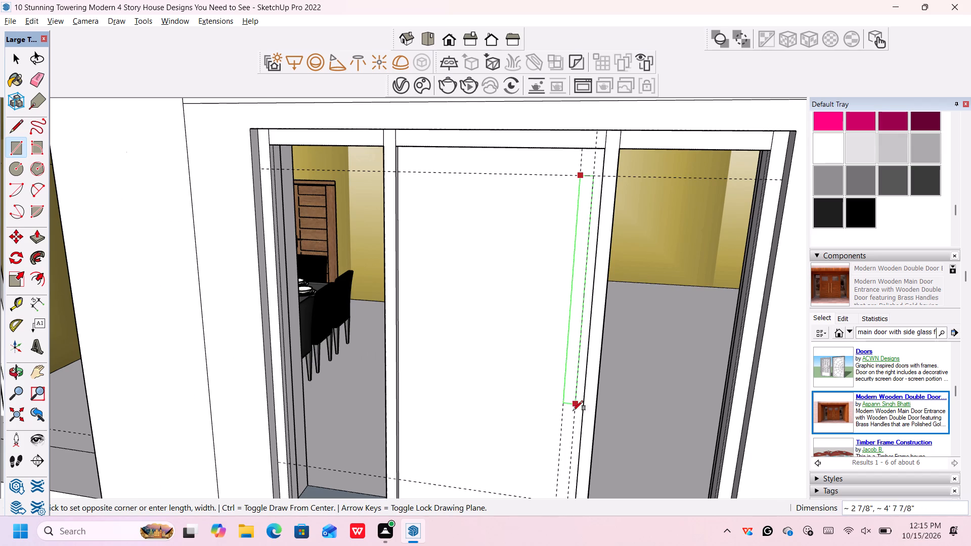
{"action": "scroll", "coordinate": [572, 467], "scroll_direction": "down", "scroll_amount": 4}
{"action": "middle_click_drag", "start_coordinate": [572, 464], "coordinate": [571, 407]}
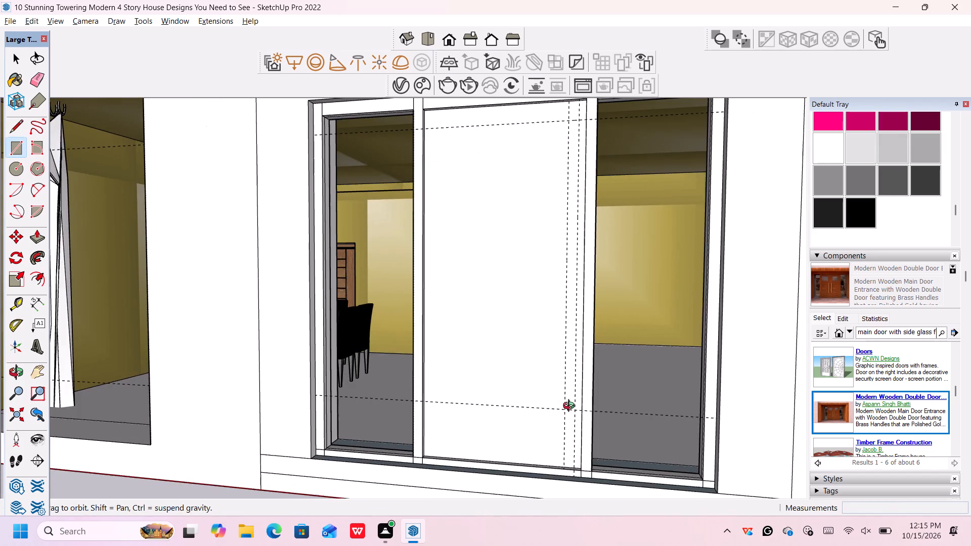
{"action": "middle_click_drag", "start_coordinate": [571, 407], "coordinate": [571, 407]}
{"action": "scroll", "coordinate": [571, 414], "scroll_direction": "up", "scroll_amount": 1}
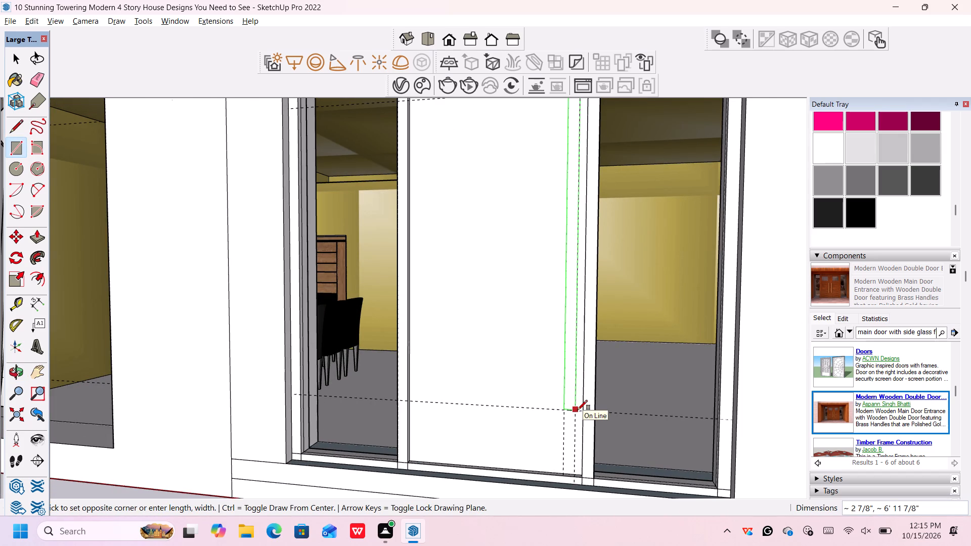
{"action": "left_click", "coordinate": [578, 410]}
{"action": "key", "text": "space"}
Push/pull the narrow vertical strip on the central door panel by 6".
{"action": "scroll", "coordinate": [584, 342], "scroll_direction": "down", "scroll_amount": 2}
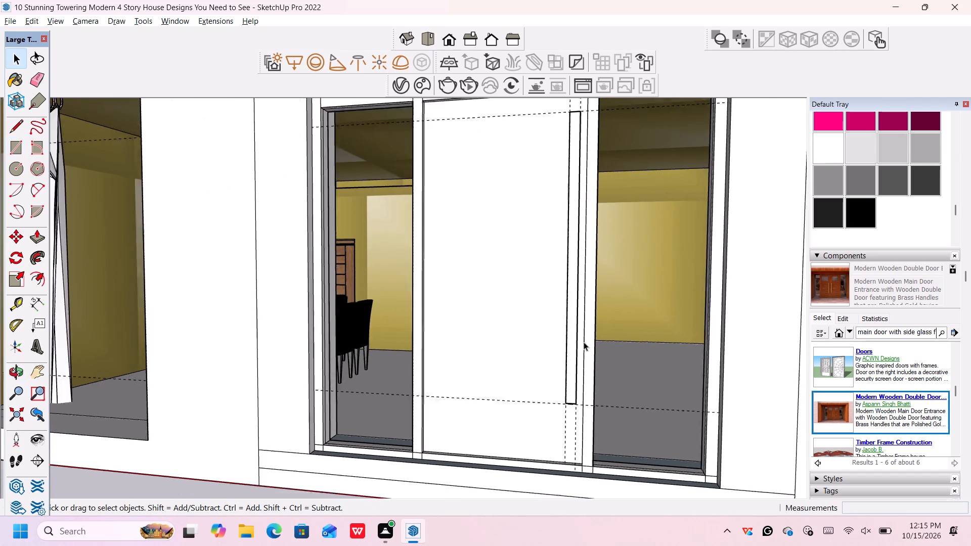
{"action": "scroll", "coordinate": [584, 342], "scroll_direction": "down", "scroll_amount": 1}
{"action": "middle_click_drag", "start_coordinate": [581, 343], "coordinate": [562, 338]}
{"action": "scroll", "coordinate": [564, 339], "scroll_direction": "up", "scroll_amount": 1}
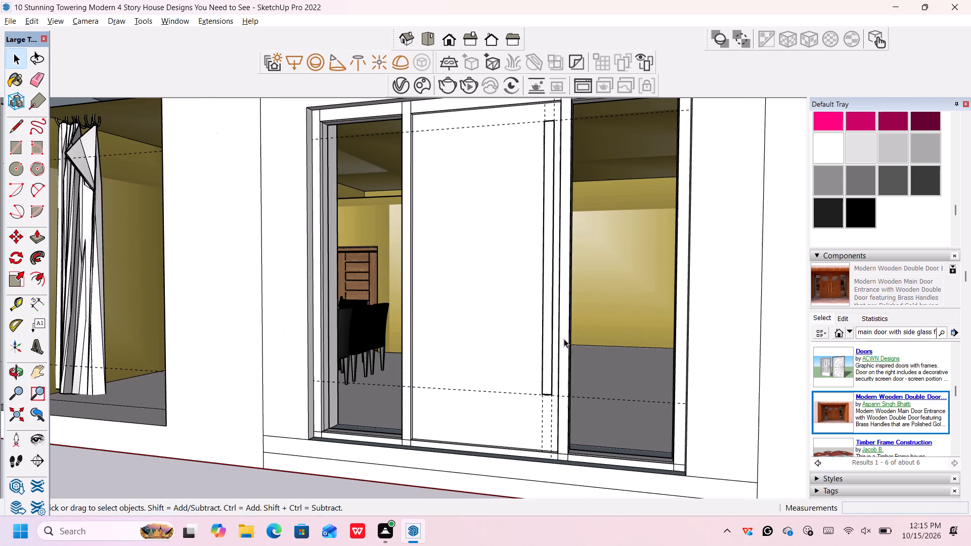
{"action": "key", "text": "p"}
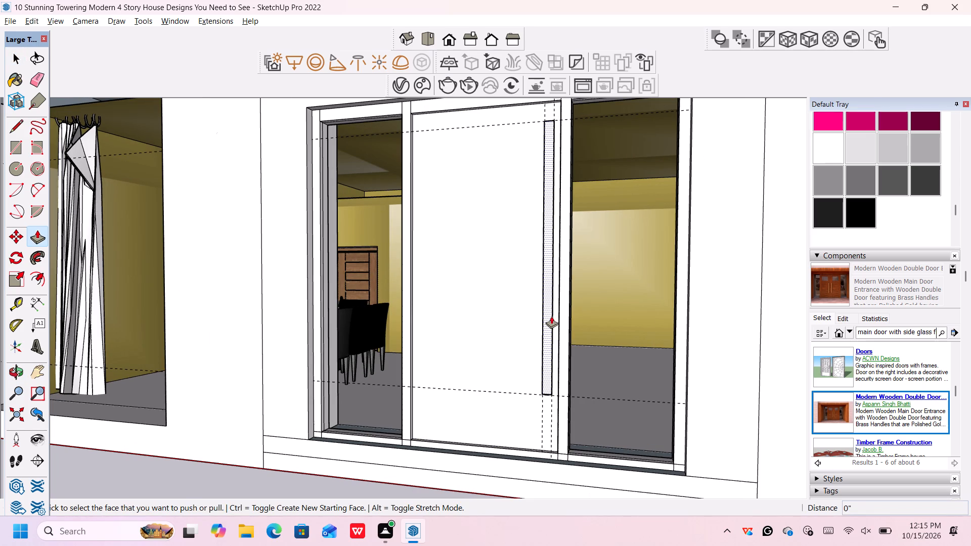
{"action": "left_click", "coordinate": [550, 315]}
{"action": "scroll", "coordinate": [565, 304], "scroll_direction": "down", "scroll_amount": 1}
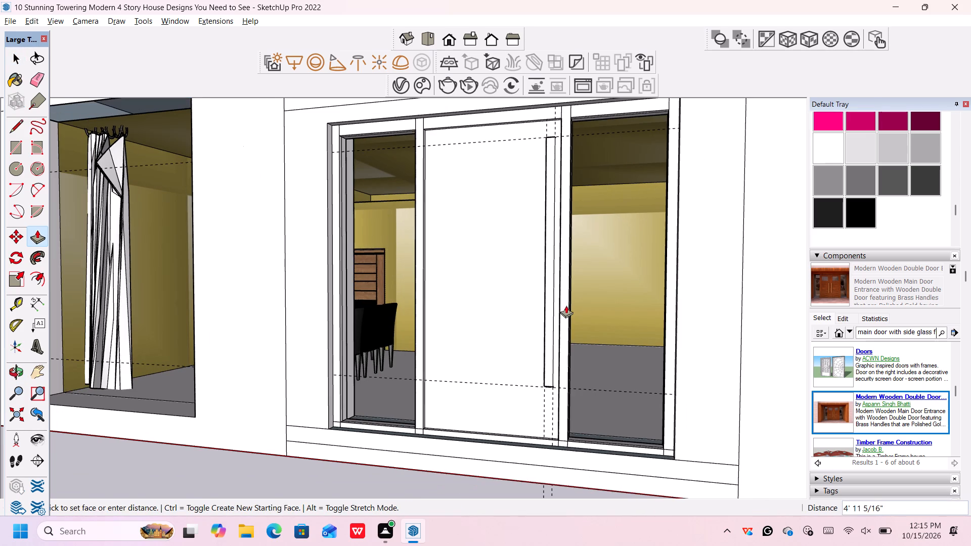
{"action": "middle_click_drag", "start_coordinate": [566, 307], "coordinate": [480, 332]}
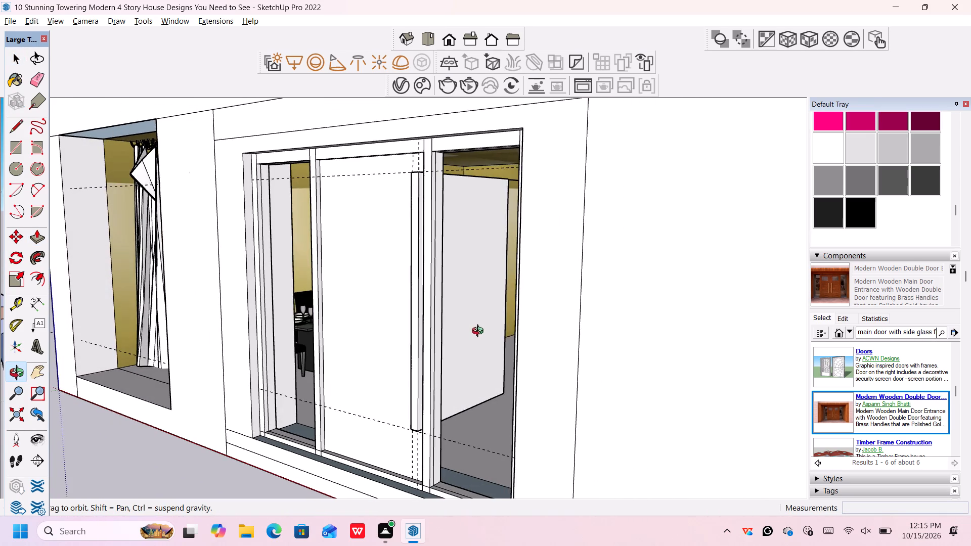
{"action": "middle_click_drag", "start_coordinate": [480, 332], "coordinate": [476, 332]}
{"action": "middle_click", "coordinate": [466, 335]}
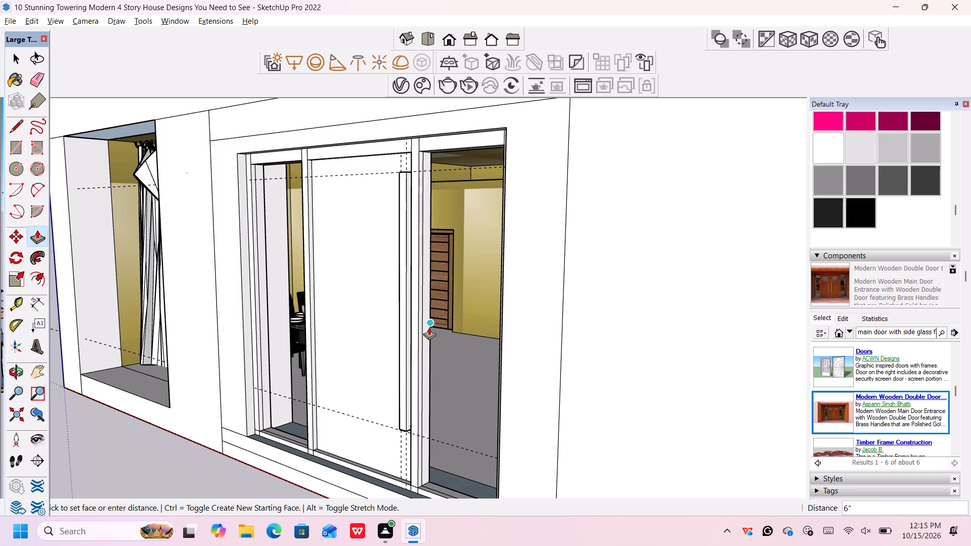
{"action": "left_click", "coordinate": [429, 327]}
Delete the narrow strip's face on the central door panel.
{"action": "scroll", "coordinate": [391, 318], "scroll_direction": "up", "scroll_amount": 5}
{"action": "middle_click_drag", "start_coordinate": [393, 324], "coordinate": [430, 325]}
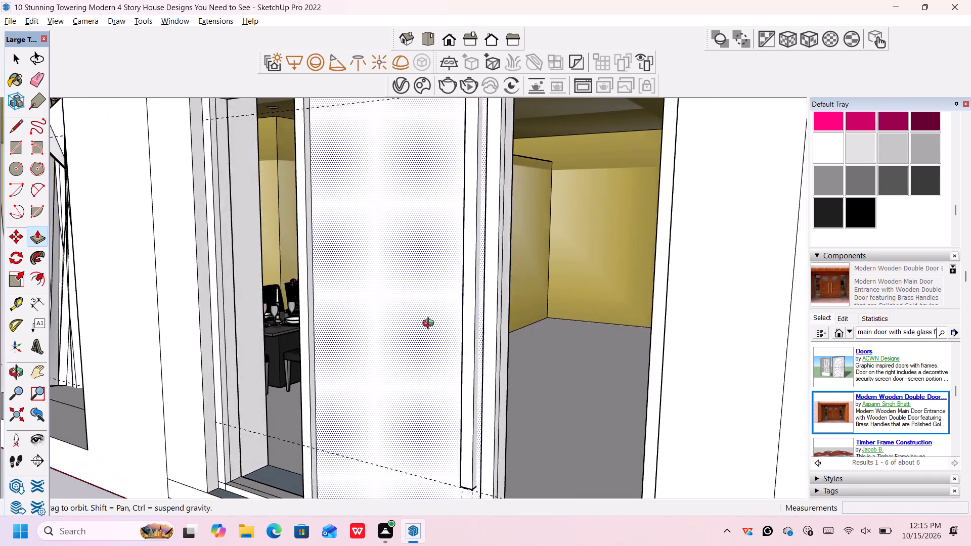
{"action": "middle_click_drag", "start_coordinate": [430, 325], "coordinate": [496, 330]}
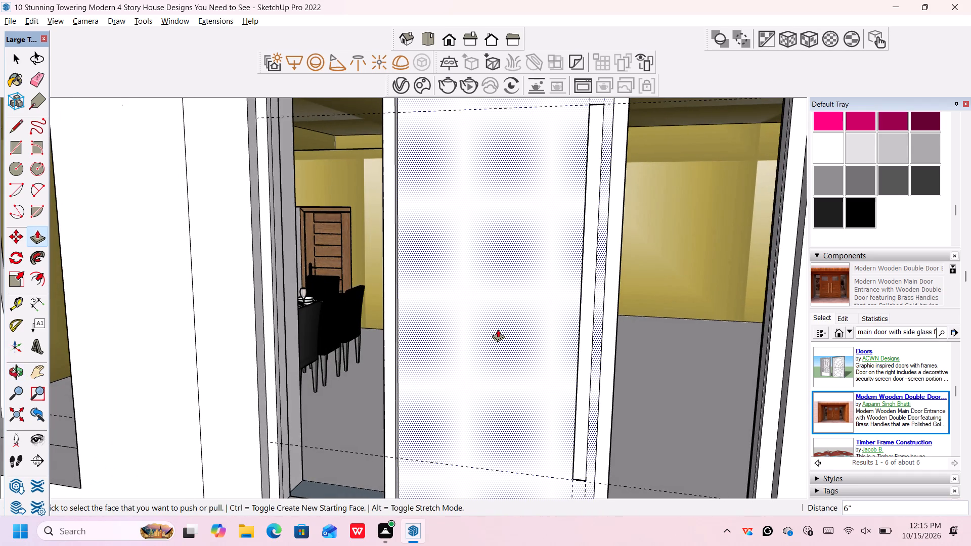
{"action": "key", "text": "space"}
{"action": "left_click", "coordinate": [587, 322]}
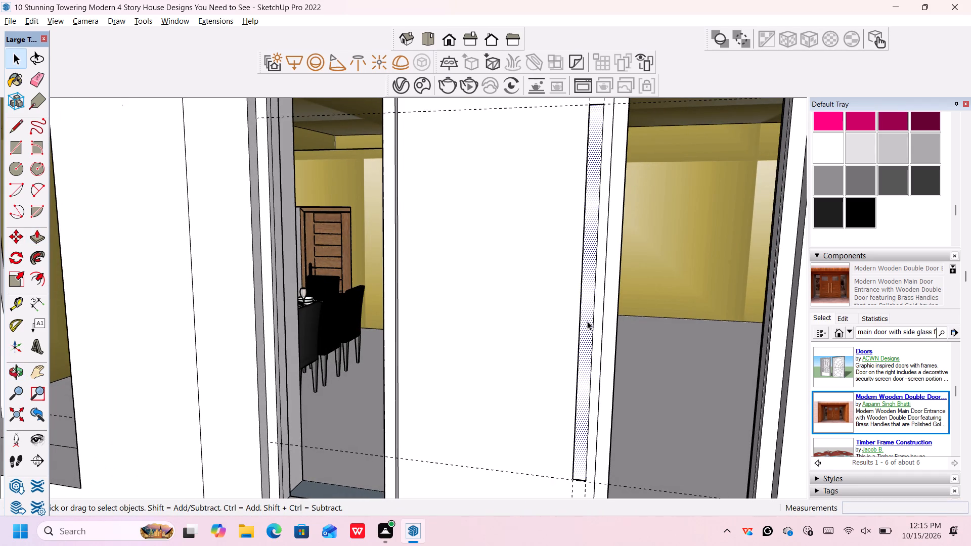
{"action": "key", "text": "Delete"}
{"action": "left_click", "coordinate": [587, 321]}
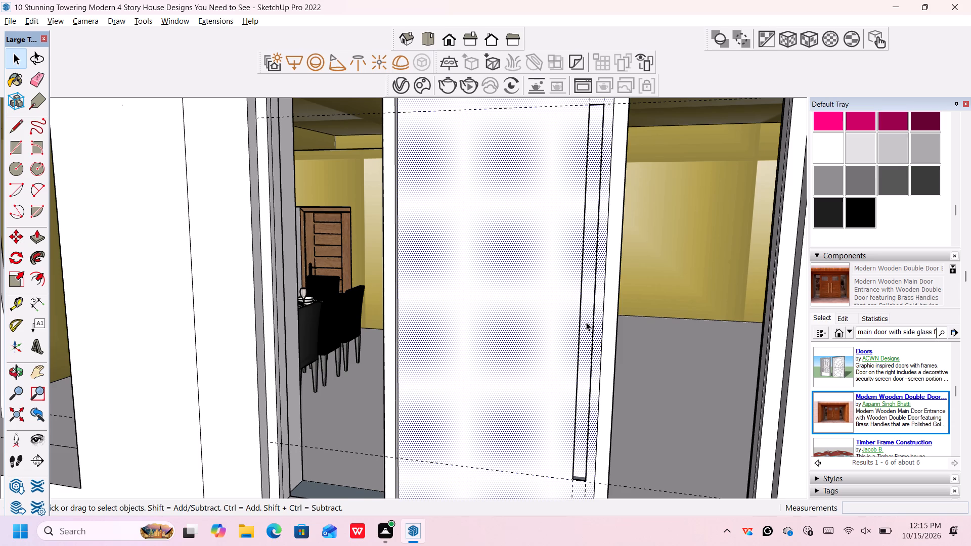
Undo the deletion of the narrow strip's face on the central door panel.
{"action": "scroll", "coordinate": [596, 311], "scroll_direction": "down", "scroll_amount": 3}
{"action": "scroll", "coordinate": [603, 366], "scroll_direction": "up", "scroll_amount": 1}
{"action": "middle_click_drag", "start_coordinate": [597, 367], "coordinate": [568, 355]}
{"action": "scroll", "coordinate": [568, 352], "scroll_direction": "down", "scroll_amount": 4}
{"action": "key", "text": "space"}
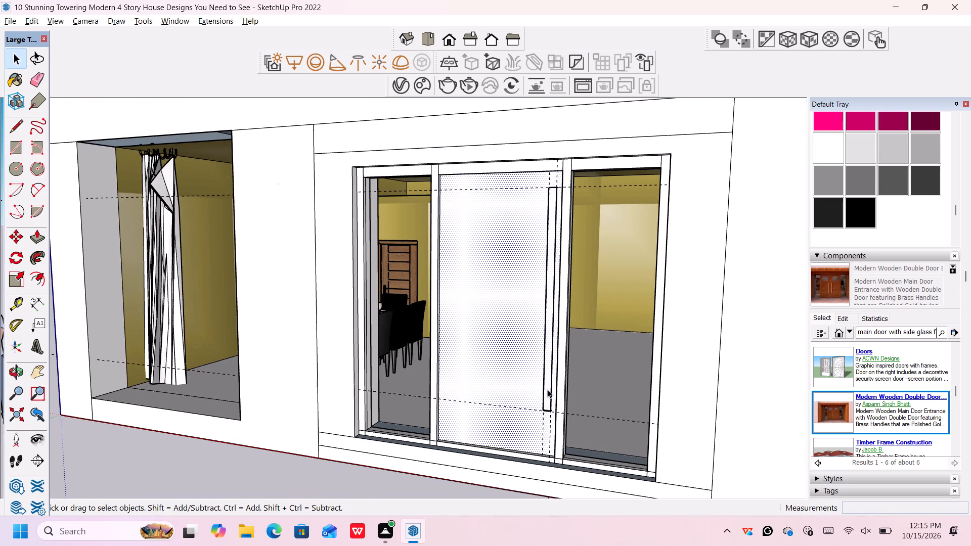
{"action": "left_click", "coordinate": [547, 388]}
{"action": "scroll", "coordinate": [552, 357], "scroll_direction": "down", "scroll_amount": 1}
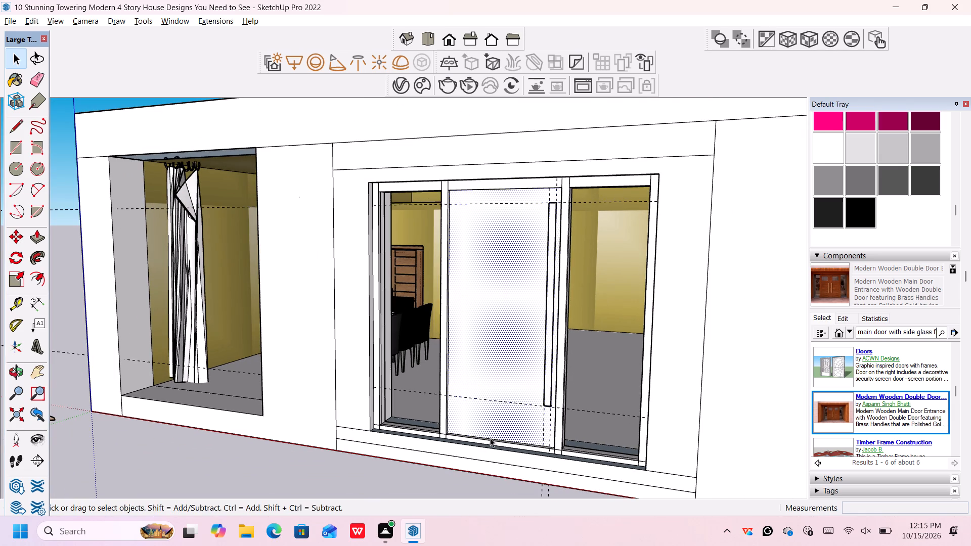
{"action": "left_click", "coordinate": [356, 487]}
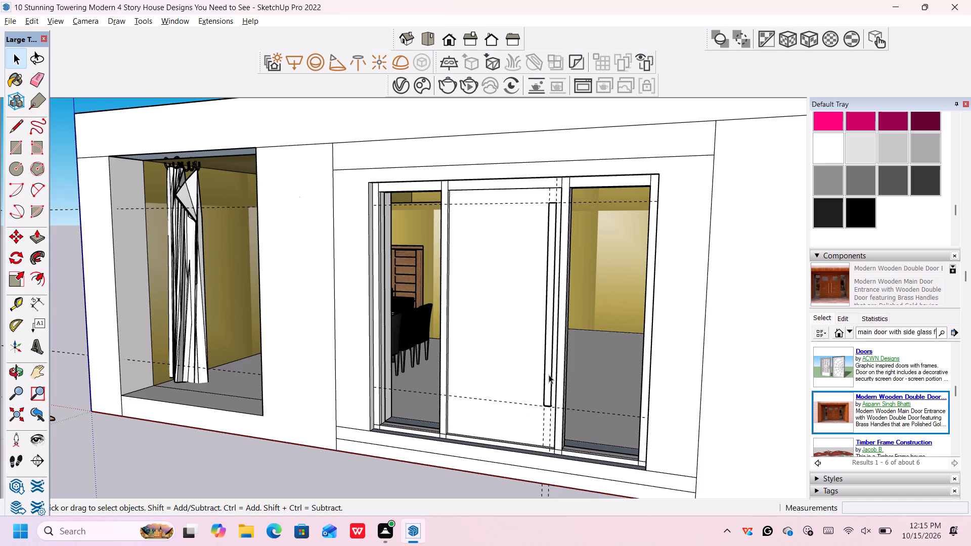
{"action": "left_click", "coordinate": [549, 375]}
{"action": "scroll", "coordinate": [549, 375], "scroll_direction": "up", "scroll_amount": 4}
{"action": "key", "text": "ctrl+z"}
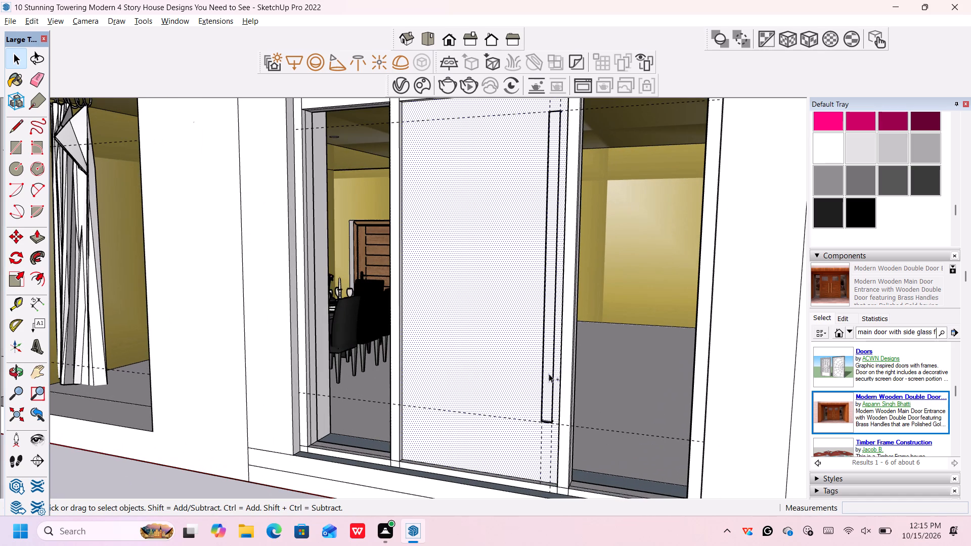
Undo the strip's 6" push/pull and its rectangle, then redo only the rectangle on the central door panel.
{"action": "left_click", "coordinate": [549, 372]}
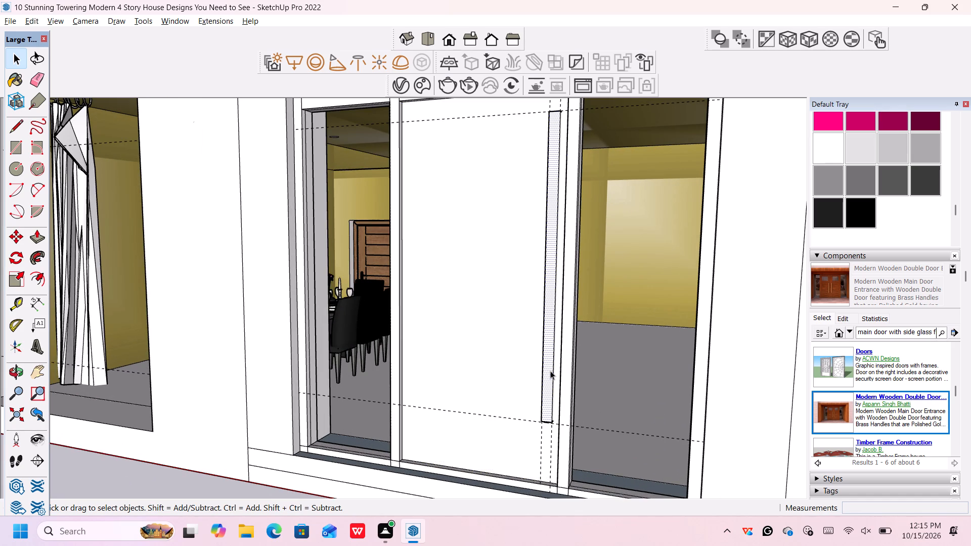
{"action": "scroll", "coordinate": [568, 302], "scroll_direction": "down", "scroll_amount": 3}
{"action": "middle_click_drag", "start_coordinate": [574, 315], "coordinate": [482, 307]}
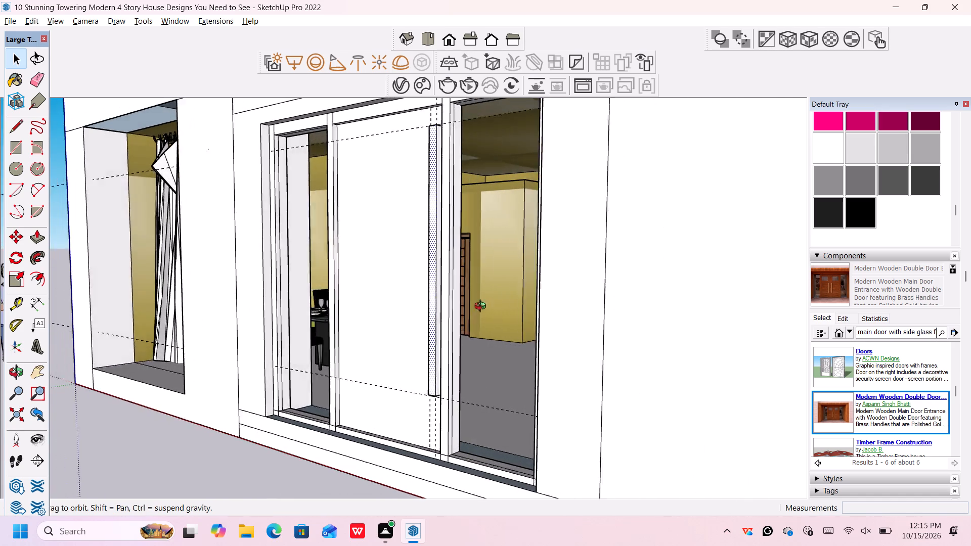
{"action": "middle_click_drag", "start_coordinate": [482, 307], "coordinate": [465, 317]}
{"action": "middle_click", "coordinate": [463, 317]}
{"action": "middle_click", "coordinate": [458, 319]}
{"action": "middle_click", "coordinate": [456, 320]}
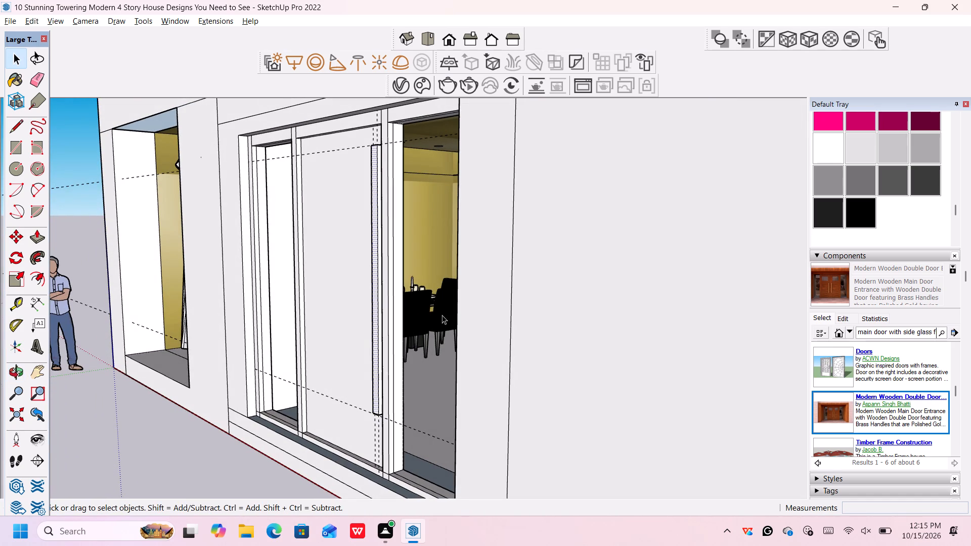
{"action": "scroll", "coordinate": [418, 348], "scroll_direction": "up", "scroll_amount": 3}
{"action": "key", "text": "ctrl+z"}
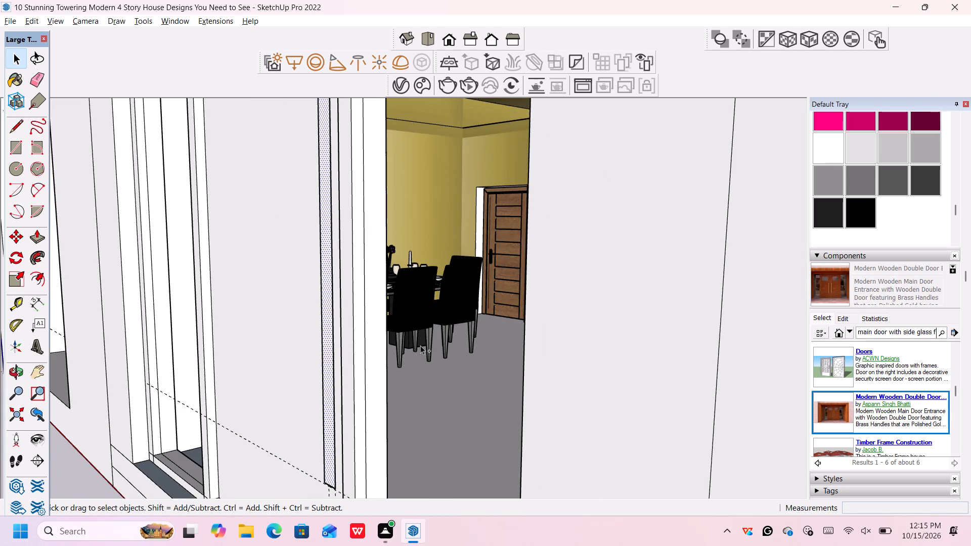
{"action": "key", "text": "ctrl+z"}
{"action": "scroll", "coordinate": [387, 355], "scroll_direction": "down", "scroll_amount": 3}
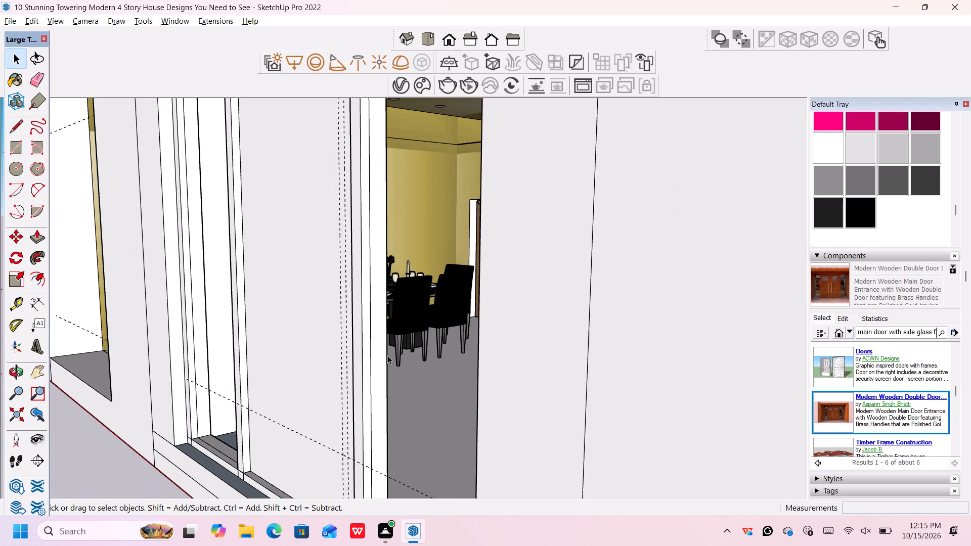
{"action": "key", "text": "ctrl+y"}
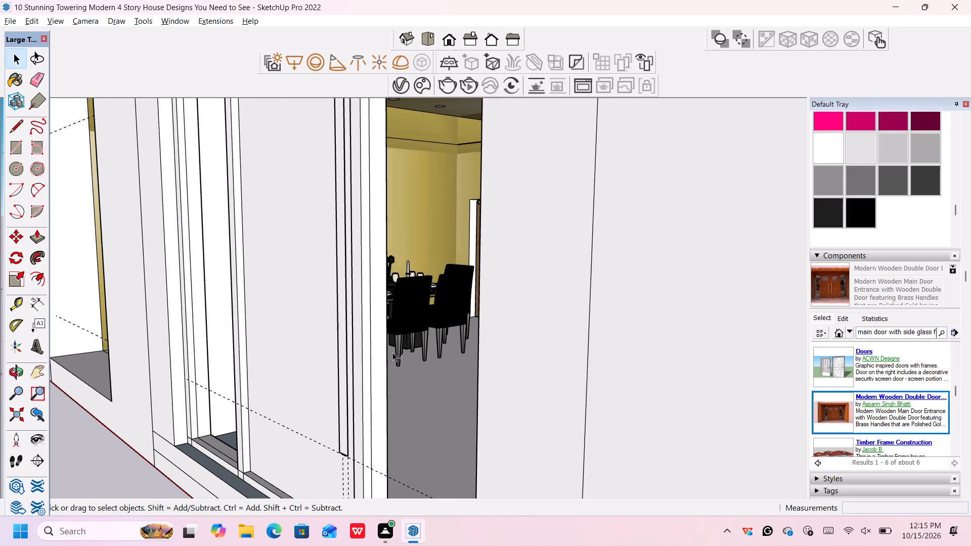
Push/pull the narrow vertical strip on the central door panel by 6" again.
{"action": "scroll", "coordinate": [345, 371], "scroll_direction": "up", "scroll_amount": 1}
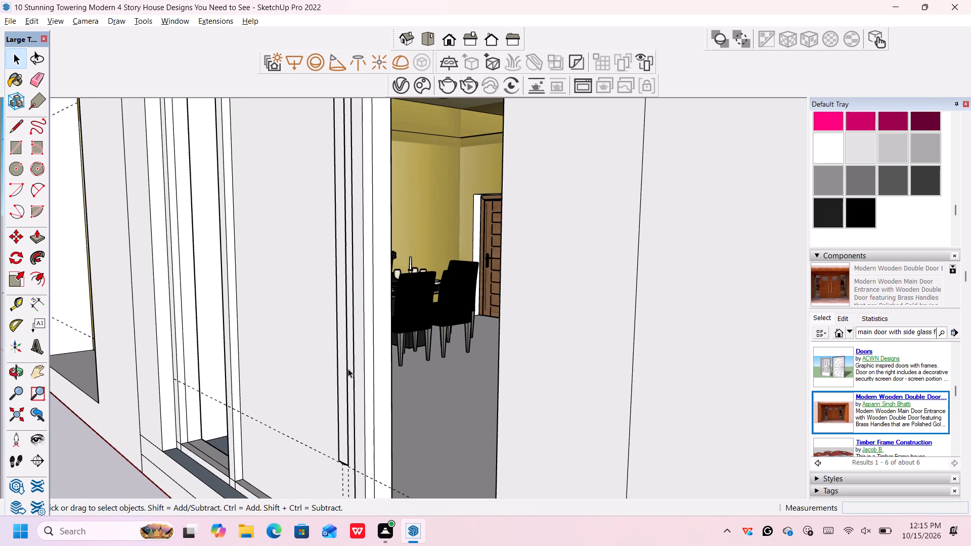
{"action": "key", "text": "p"}
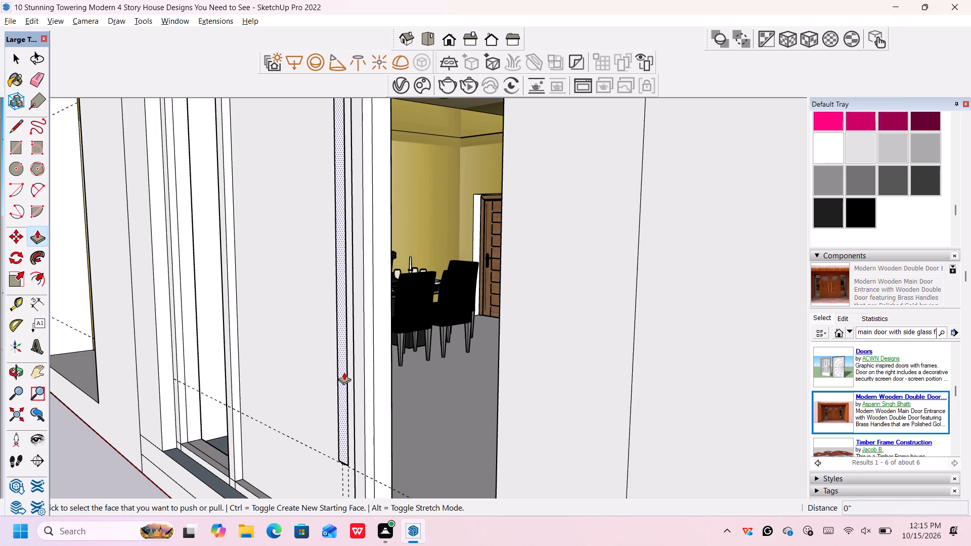
{"action": "left_click", "coordinate": [344, 372]}
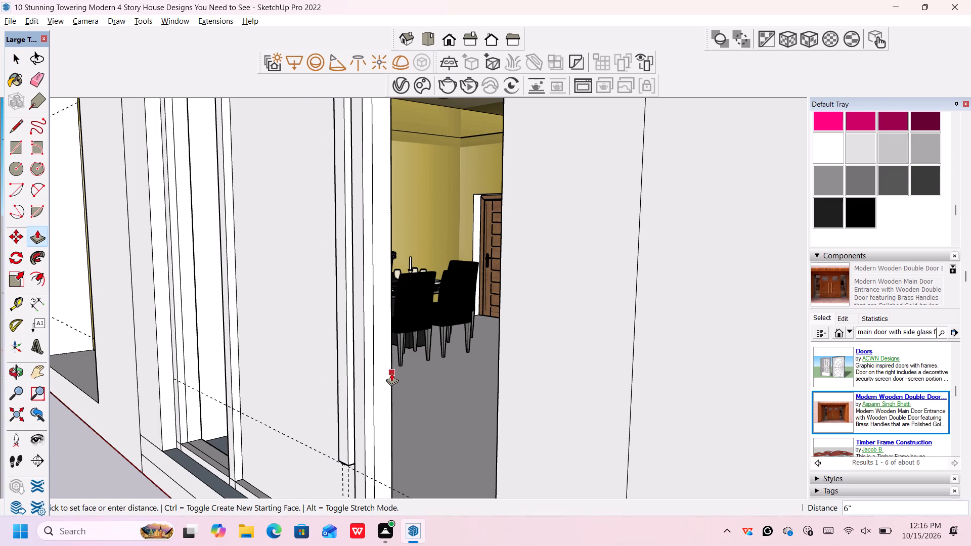
{"action": "middle_click_drag", "start_coordinate": [391, 373], "coordinate": [370, 369]}
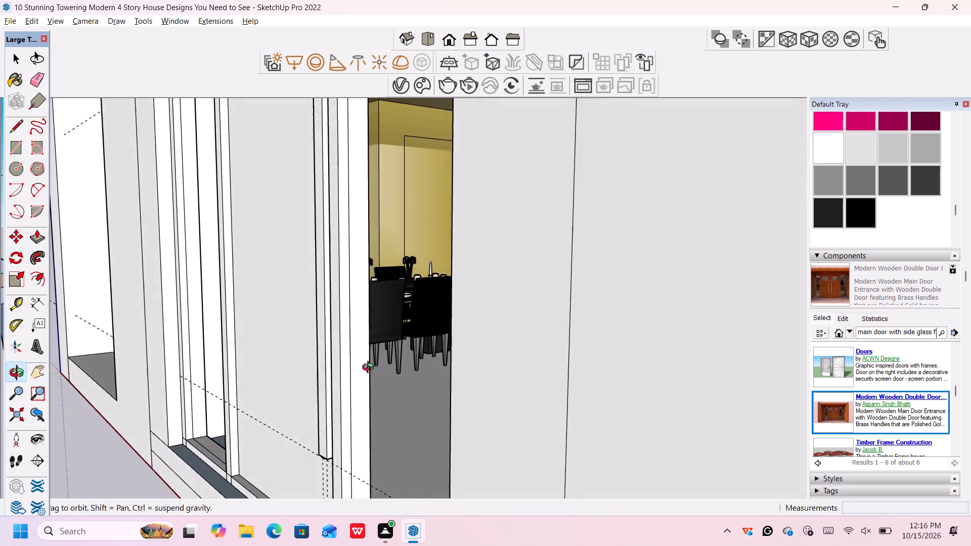
{"action": "middle_click_drag", "start_coordinate": [370, 369], "coordinate": [358, 368]}
{"action": "scroll", "coordinate": [360, 364], "scroll_direction": "down", "scroll_amount": 1}
{"action": "scroll", "coordinate": [373, 349], "scroll_direction": "up", "scroll_amount": 5}
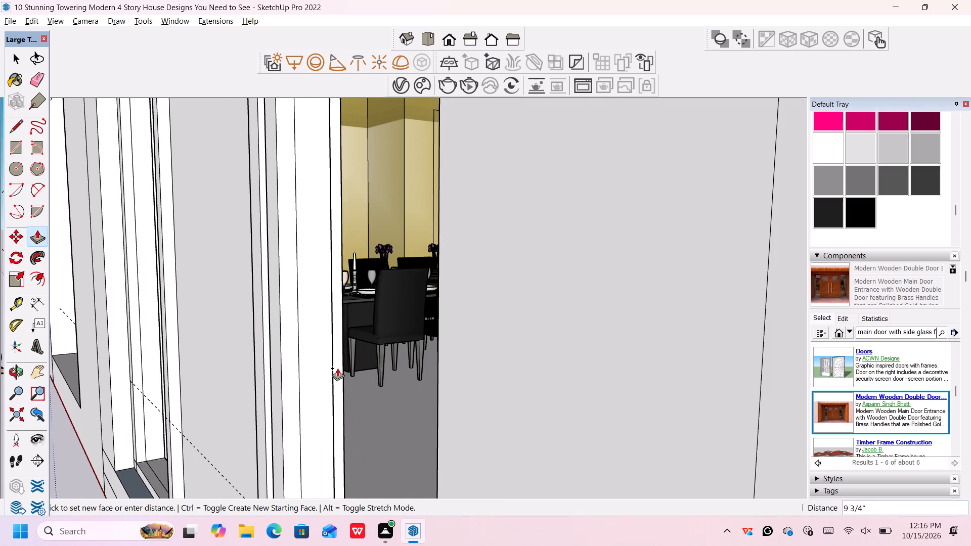
{"action": "left_click", "coordinate": [335, 369]}
Examine the push/pulled vertical strip on the central door panel close up and from several angles.
{"action": "scroll", "coordinate": [335, 369], "scroll_direction": "down", "scroll_amount": 2}
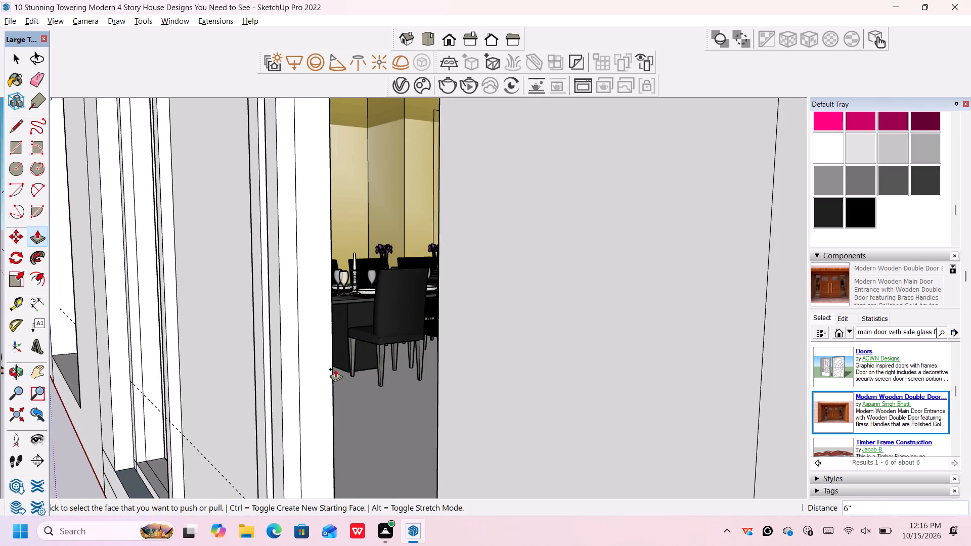
{"action": "scroll", "coordinate": [335, 369], "scroll_direction": "down", "scroll_amount": 5}
{"action": "middle_click_drag", "start_coordinate": [310, 371], "coordinate": [371, 401]}
{"action": "scroll", "coordinate": [398, 237], "scroll_direction": "up", "scroll_amount": 3}
{"action": "middle_click_drag", "start_coordinate": [392, 223], "coordinate": [440, 251]}
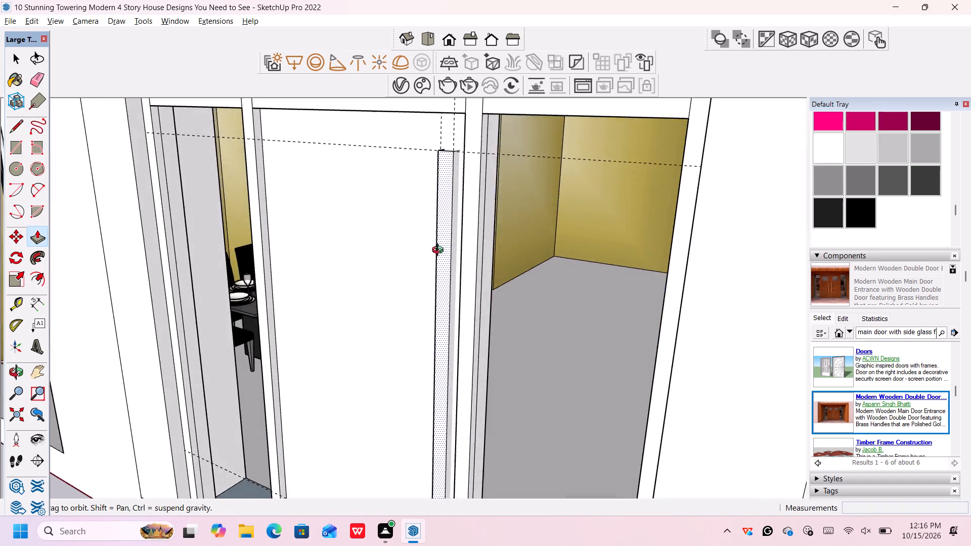
{"action": "middle_click_drag", "start_coordinate": [440, 251], "coordinate": [450, 255]}
{"action": "scroll", "coordinate": [450, 254], "scroll_direction": "down", "scroll_amount": 4}
{"action": "middle_click_drag", "start_coordinate": [461, 249], "coordinate": [499, 246]}
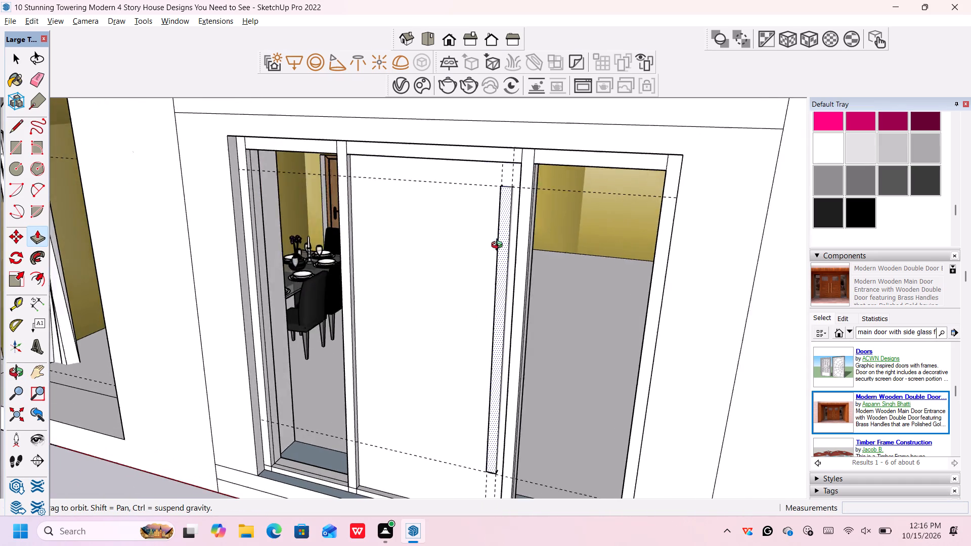
{"action": "middle_click_drag", "start_coordinate": [499, 246], "coordinate": [560, 240]}
{"action": "scroll", "coordinate": [546, 316], "scroll_direction": "up", "scroll_amount": 4}
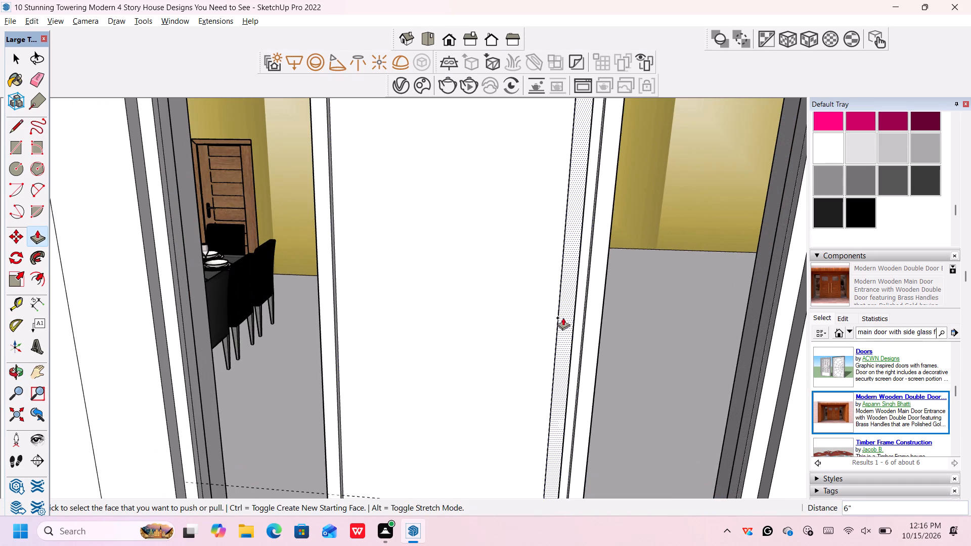
{"action": "key", "text": "space"}
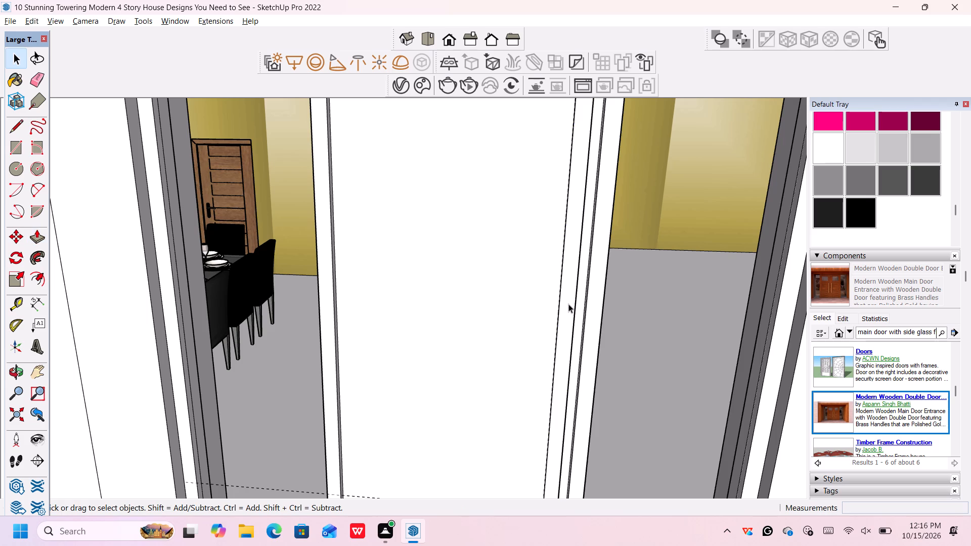
{"action": "left_click", "coordinate": [568, 304]}
{"action": "scroll", "coordinate": [566, 304], "scroll_direction": "down", "scroll_amount": 6}
{"action": "middle_click_drag", "start_coordinate": [635, 318], "coordinate": [561, 308]}
{"action": "scroll", "coordinate": [503, 288], "scroll_direction": "up", "scroll_amount": 1}
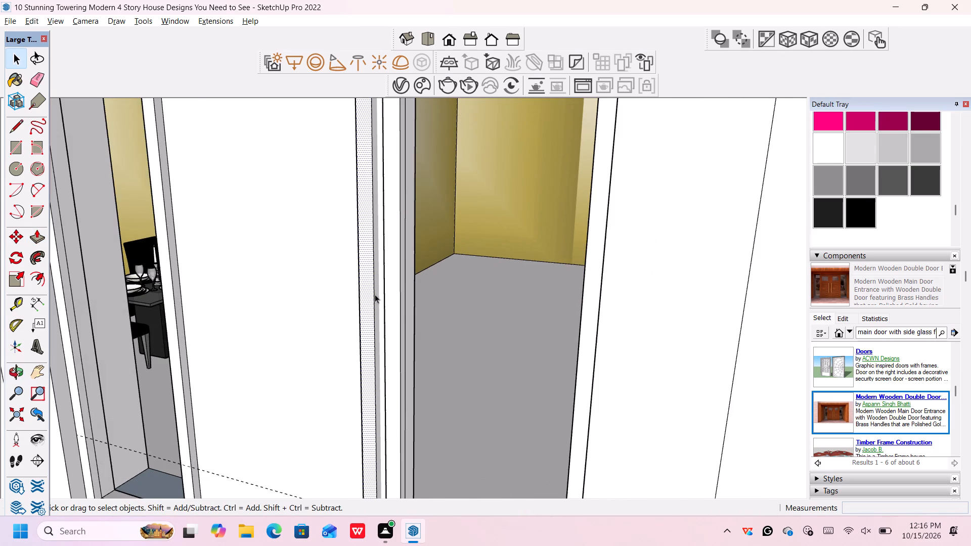
{"action": "scroll", "coordinate": [375, 294], "scroll_direction": "up", "scroll_amount": 10}
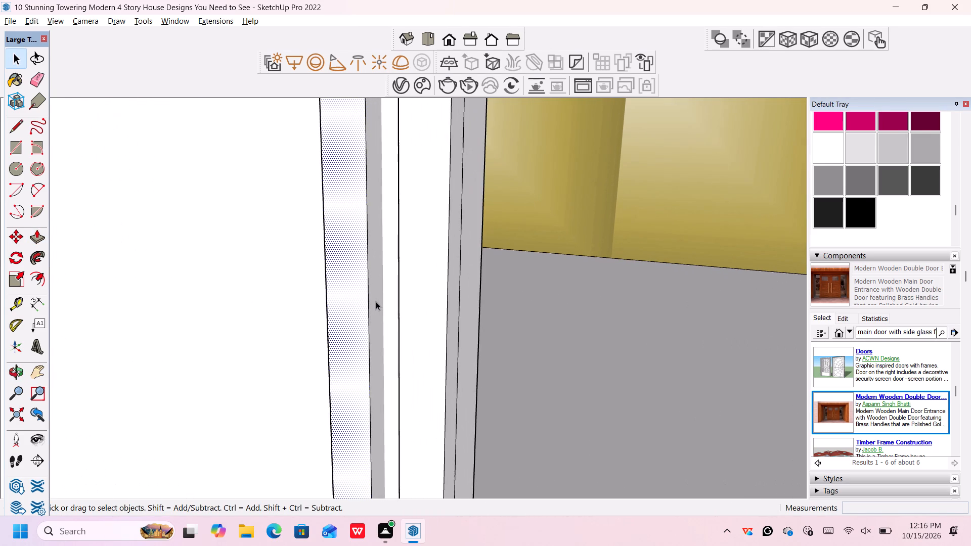
{"action": "scroll", "coordinate": [377, 301], "scroll_direction": "up", "scroll_amount": 6}
{"action": "scroll", "coordinate": [380, 301], "scroll_direction": "down", "scroll_amount": 7}
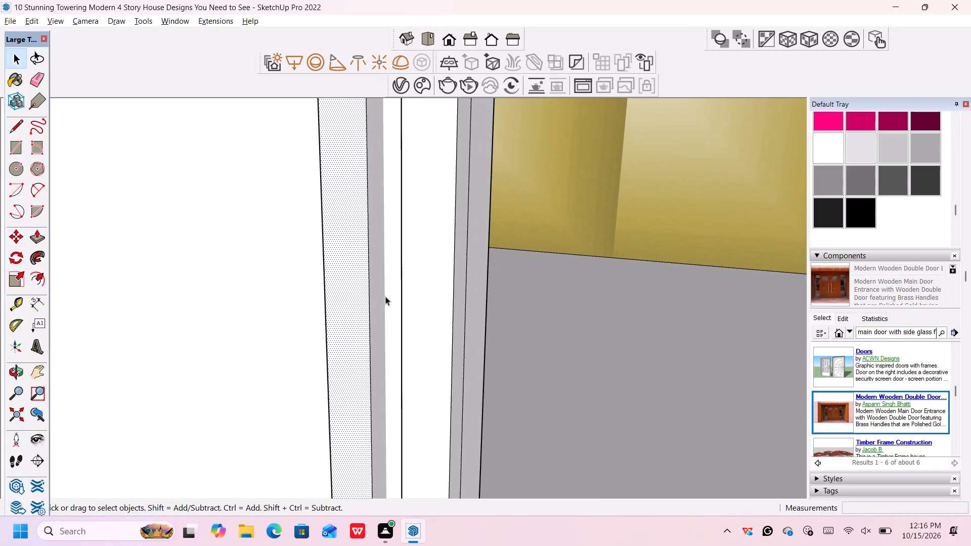
{"action": "scroll", "coordinate": [415, 280], "scroll_direction": "down", "scroll_amount": 16}
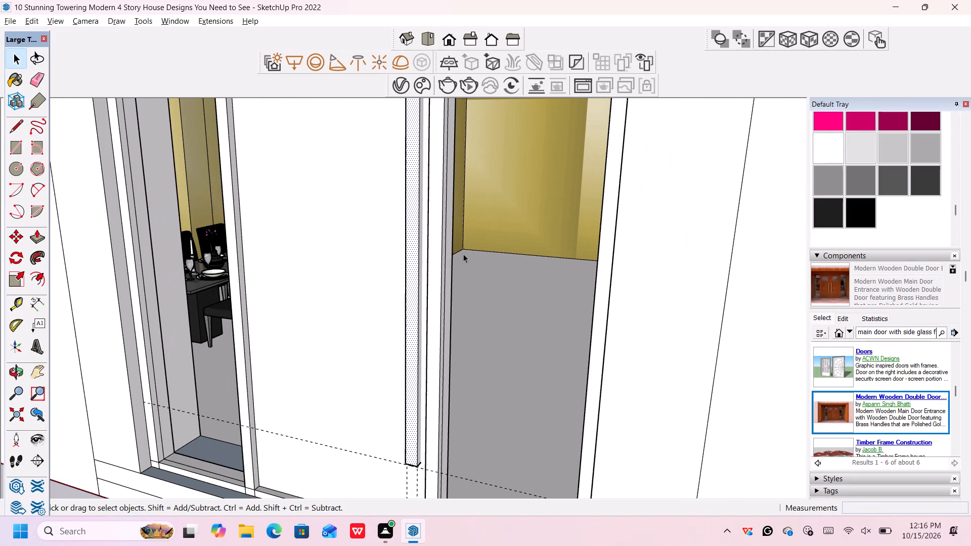
Undo the 6" push/pull of the narrow vertical strip on the central door panel.
{"action": "middle_click_drag", "start_coordinate": [463, 255], "coordinate": [484, 293]}
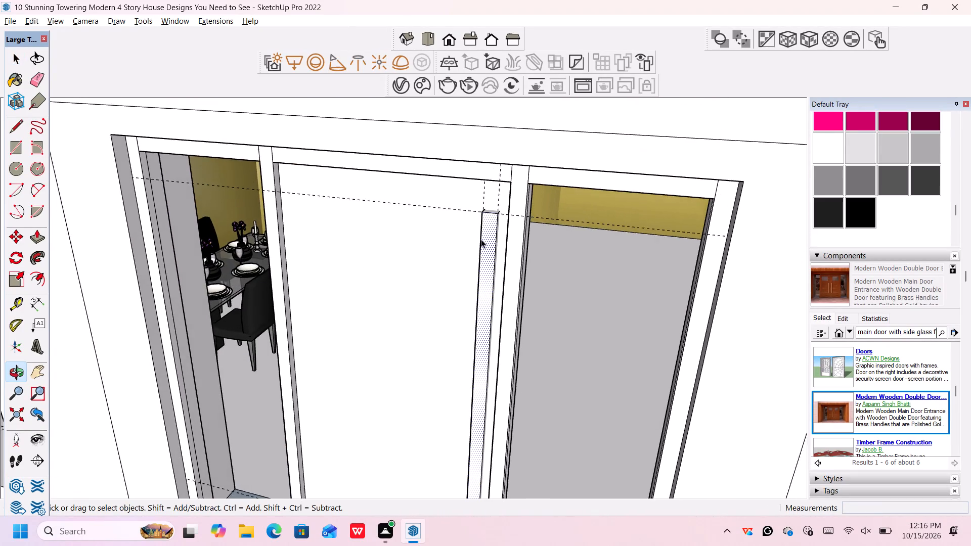
{"action": "scroll", "coordinate": [481, 234], "scroll_direction": "up", "scroll_amount": 4}
{"action": "key", "text": "ctrl+z"}
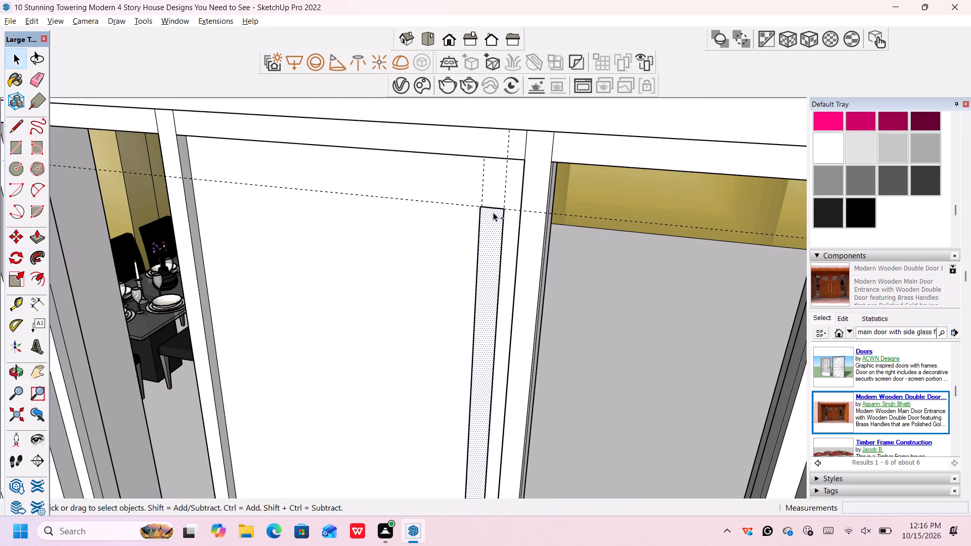
Push/pull the selected narrow strip face on the central door panel by 3/8".
{"action": "key", "text": "p"}
{"action": "left_click", "coordinate": [493, 239]}
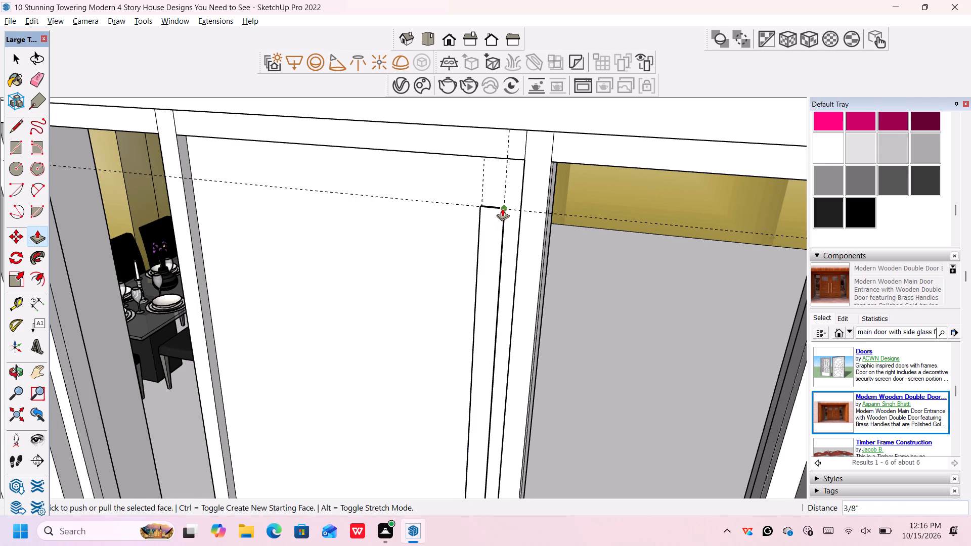
Inspect the dining room from inside, working round to the interior side of the main door.
{"action": "scroll", "coordinate": [504, 206], "scroll_direction": "down", "scroll_amount": 2}
{"action": "middle_click_drag", "start_coordinate": [554, 195], "coordinate": [496, 196]}
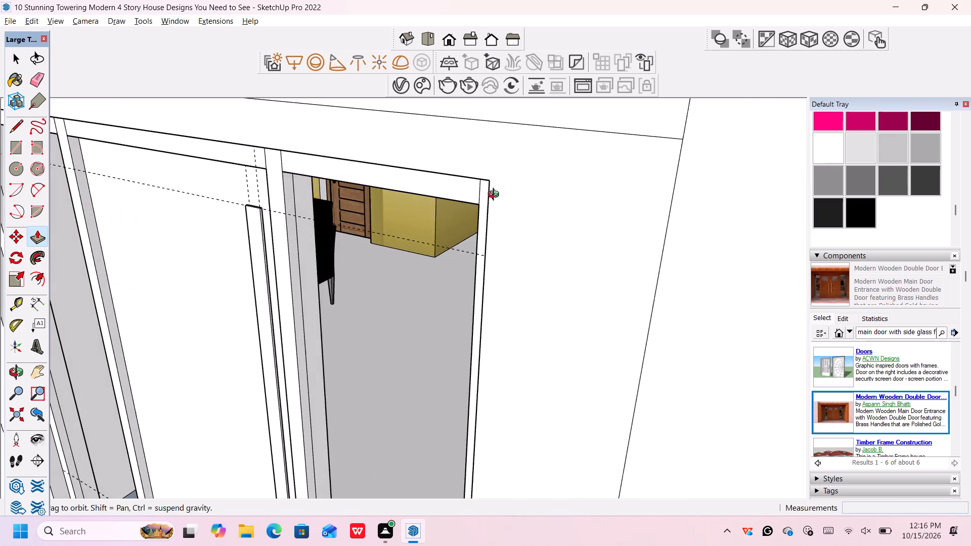
{"action": "middle_click_drag", "start_coordinate": [496, 196], "coordinate": [500, 195]}
{"action": "scroll", "coordinate": [449, 231], "scroll_direction": "up", "scroll_amount": 7}
{"action": "scroll", "coordinate": [431, 254], "scroll_direction": "down", "scroll_amount": 4}
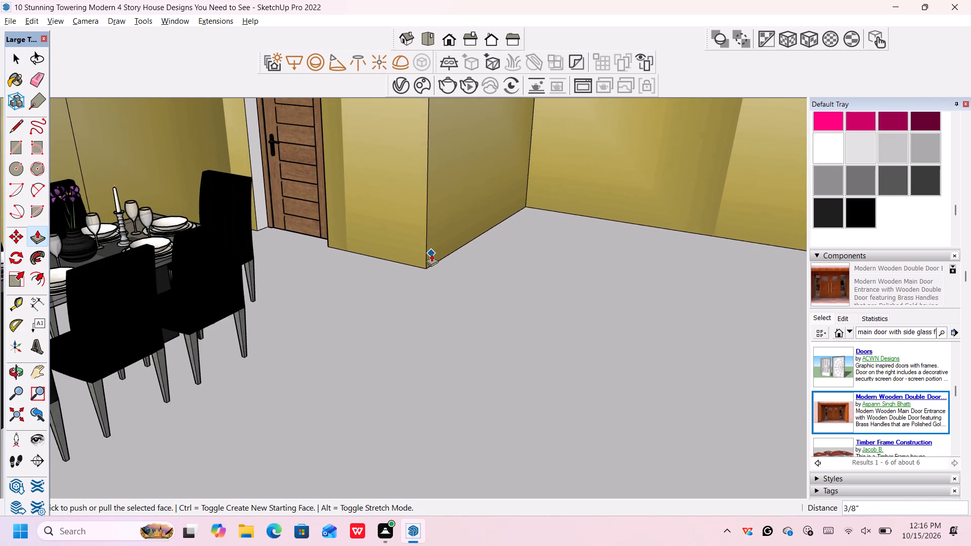
{"action": "middle_click_drag", "start_coordinate": [429, 253], "coordinate": [131, 230]}
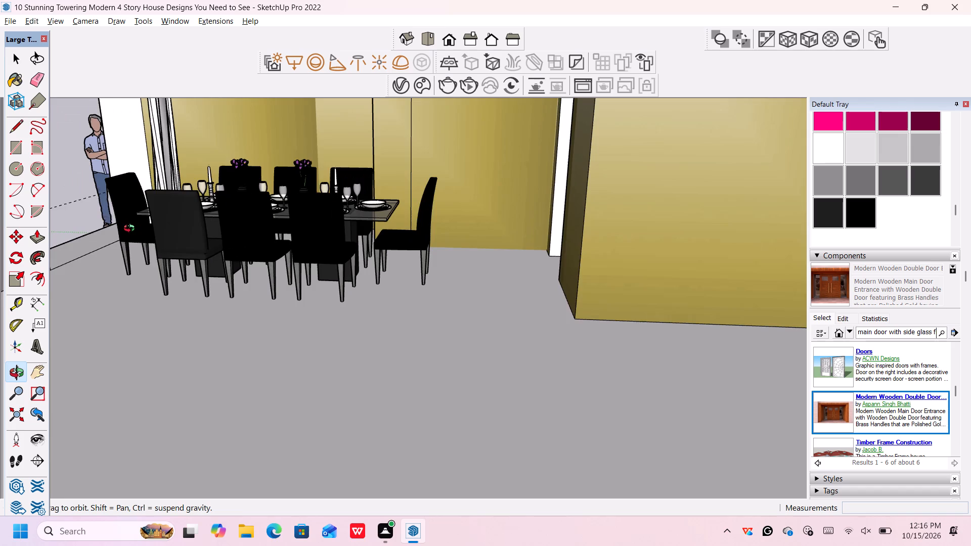
{"action": "middle_click_drag", "start_coordinate": [131, 230], "coordinate": [94, 219]}
{"action": "scroll", "coordinate": [95, 218], "scroll_direction": "down", "scroll_amount": 4}
{"action": "middle_click_drag", "start_coordinate": [111, 213], "coordinate": [117, 211], "text": "shift"}
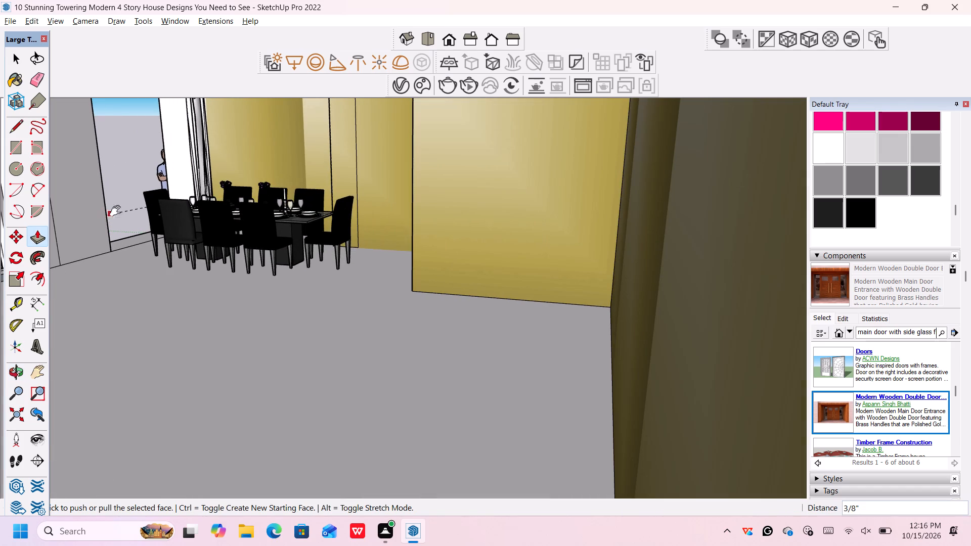
{"action": "middle_click_drag", "start_coordinate": [117, 211], "coordinate": [224, 238], "text": "shift"}
{"action": "scroll", "coordinate": [224, 238], "scroll_direction": "up", "scroll_amount": 9}
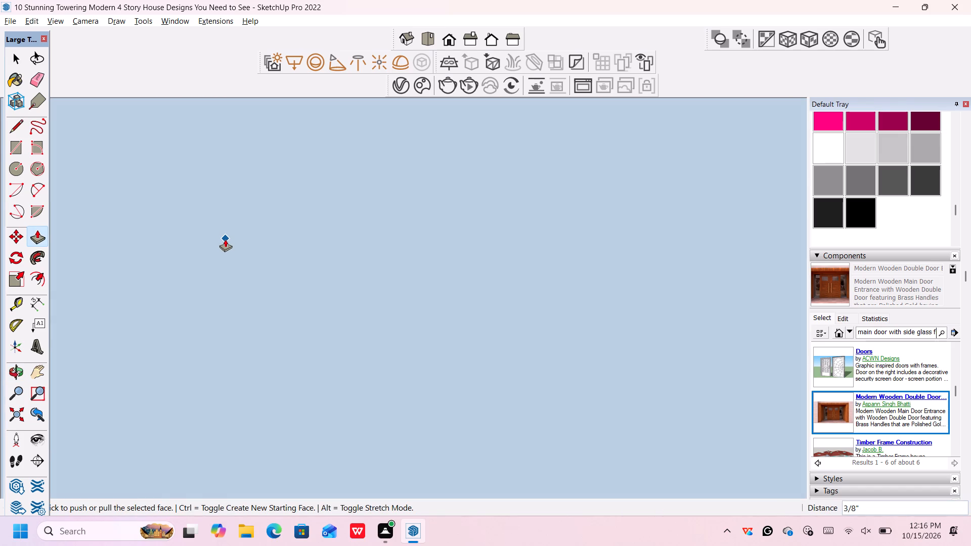
{"action": "scroll", "coordinate": [225, 239], "scroll_direction": "up", "scroll_amount": 20}
{"action": "scroll", "coordinate": [225, 239], "scroll_direction": "down", "scroll_amount": 1}
{"action": "scroll", "coordinate": [225, 239], "scroll_direction": "up", "scroll_amount": 7}
{"action": "scroll", "coordinate": [225, 239], "scroll_direction": "down", "scroll_amount": 1}
{"action": "scroll", "coordinate": [225, 239], "scroll_direction": "up", "scroll_amount": 17}
{"action": "scroll", "coordinate": [225, 239], "scroll_direction": "up", "scroll_amount": 20}
{"action": "scroll", "coordinate": [225, 239], "scroll_direction": "up", "scroll_amount": 20}
{"action": "scroll", "coordinate": [225, 238], "scroll_direction": "down", "scroll_amount": 1}
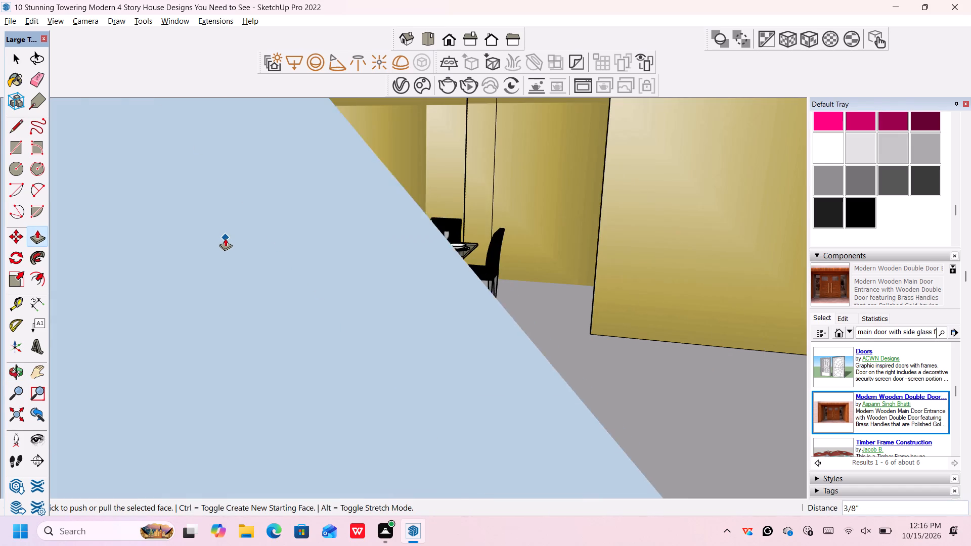
{"action": "scroll", "coordinate": [225, 238], "scroll_direction": "up", "scroll_amount": 7}
{"action": "scroll", "coordinate": [225, 238], "scroll_direction": "down", "scroll_amount": 4}
{"action": "scroll", "coordinate": [225, 238], "scroll_direction": "up", "scroll_amount": 4}
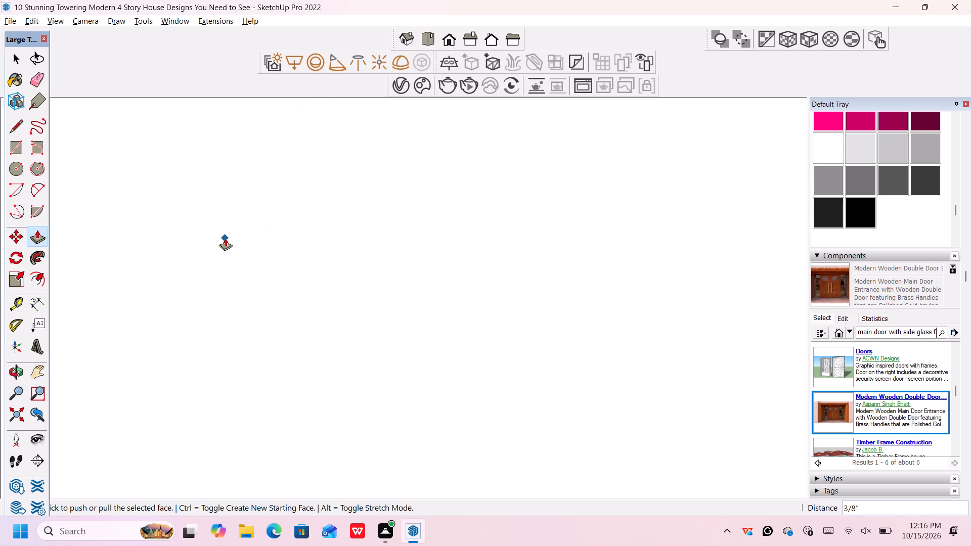
{"action": "scroll", "coordinate": [225, 238], "scroll_direction": "up", "scroll_amount": 20}
{"action": "scroll", "coordinate": [225, 238], "scroll_direction": "up", "scroll_amount": 18}
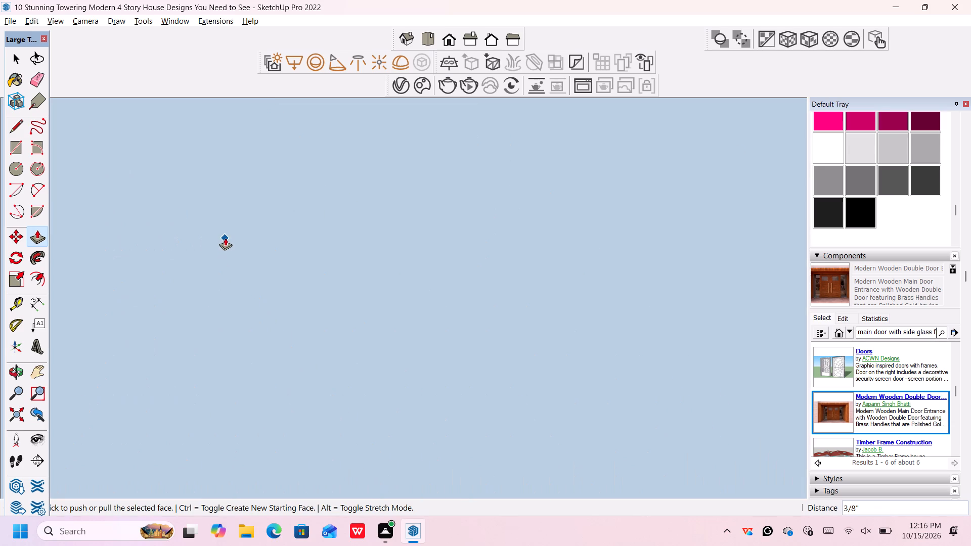
{"action": "scroll", "coordinate": [225, 238], "scroll_direction": "up", "scroll_amount": 20}
{"action": "scroll", "coordinate": [225, 238], "scroll_direction": "up", "scroll_amount": 16}
{"action": "scroll", "coordinate": [225, 238], "scroll_direction": "up", "scroll_amount": 20}
{"action": "scroll", "coordinate": [225, 238], "scroll_direction": "up", "scroll_amount": 17}
{"action": "scroll", "coordinate": [225, 238], "scroll_direction": "up", "scroll_amount": 16}
{"action": "scroll", "coordinate": [225, 238], "scroll_direction": "up", "scroll_amount": 8}
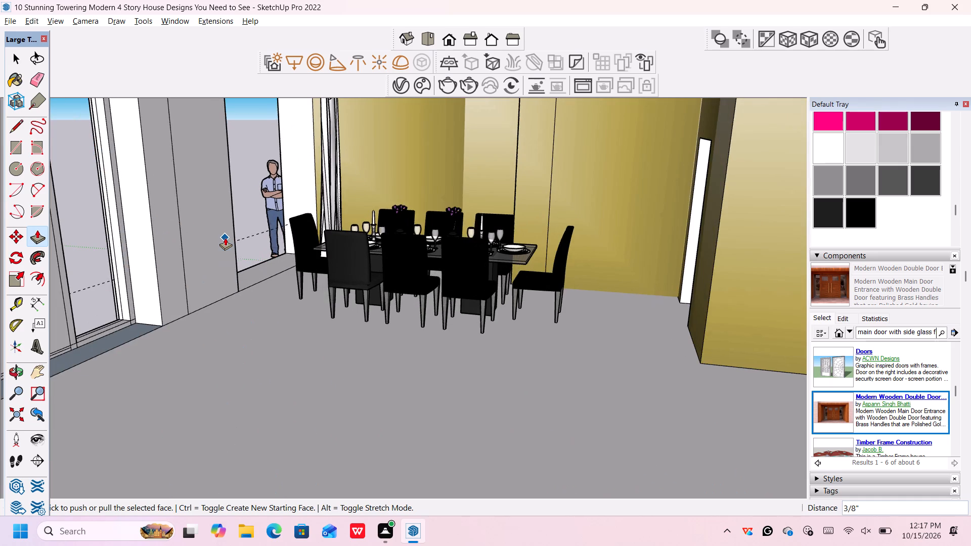
{"action": "scroll", "coordinate": [225, 238], "scroll_direction": "up", "scroll_amount": 3}
{"action": "middle_click_drag", "start_coordinate": [226, 239], "coordinate": [225, 240]}
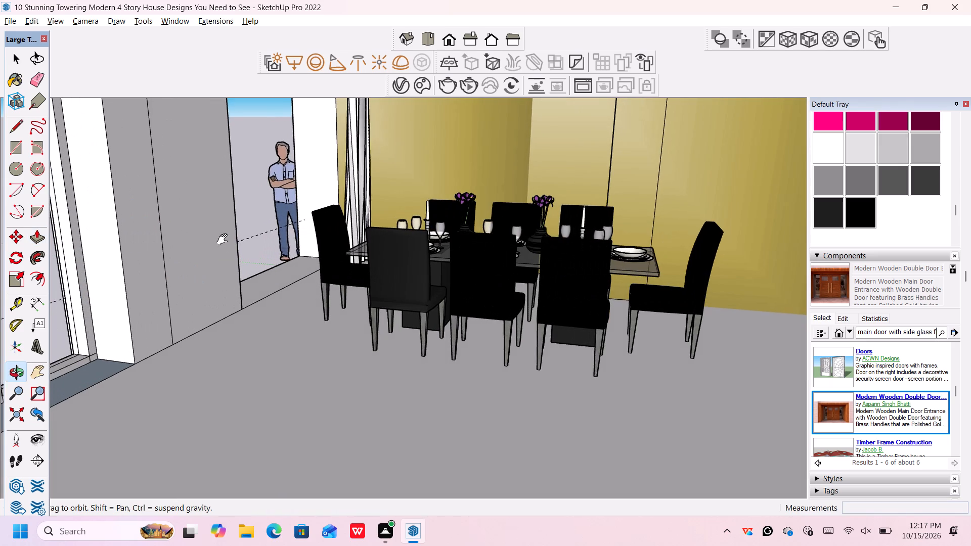
{"action": "middle_click_drag", "start_coordinate": [225, 240], "coordinate": [306, 250]}
{"action": "middle_click_drag", "start_coordinate": [295, 258], "coordinate": [291, 257]}
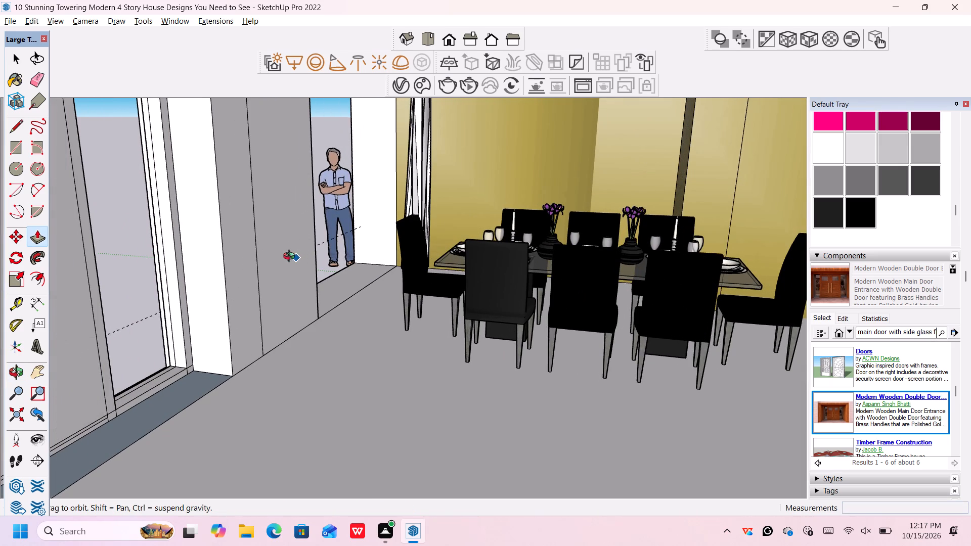
{"action": "middle_click_drag", "start_coordinate": [291, 257], "coordinate": [238, 253]}
{"action": "middle_click", "coordinate": [238, 253]}
{"action": "middle_click", "coordinate": [230, 253]}
{"action": "middle_click", "coordinate": [228, 253]}
{"action": "scroll", "coordinate": [258, 260], "scroll_direction": "up", "scroll_amount": 4}
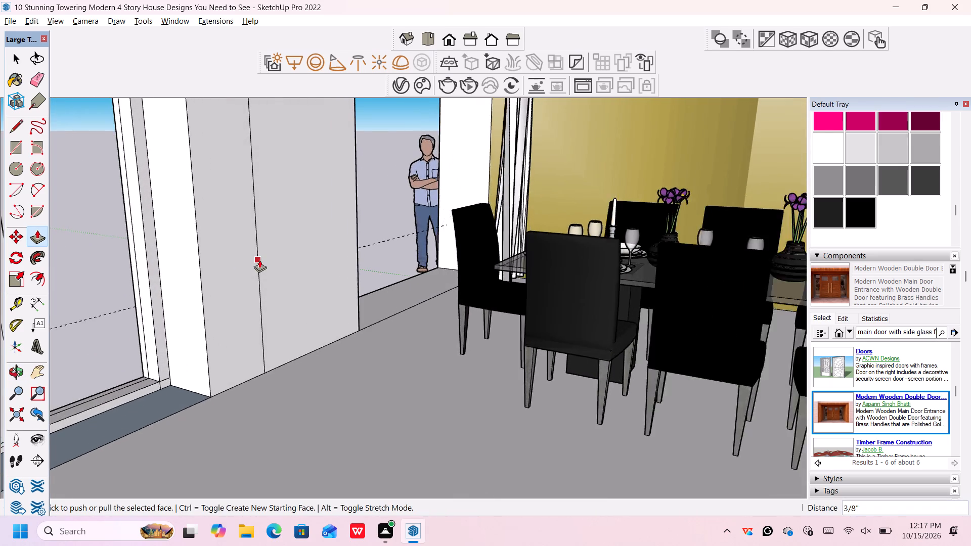
{"action": "scroll", "coordinate": [260, 260], "scroll_direction": "down", "scroll_amount": 1}
{"action": "middle_click_drag", "start_coordinate": [260, 263], "coordinate": [107, 264]}
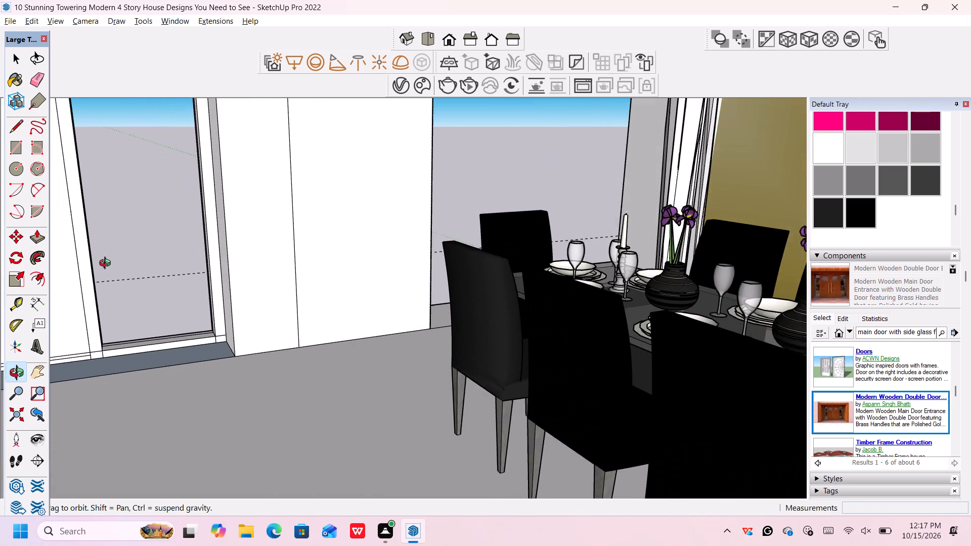
{"action": "middle_click_drag", "start_coordinate": [107, 264], "coordinate": [108, 264]}
{"action": "scroll", "coordinate": [111, 263], "scroll_direction": "down", "scroll_amount": 2}
Push/pull the selected strip face by about 5 3/4" through the central door panel towards the room, keeping a new starting face.
{"action": "middle_click_drag", "start_coordinate": [117, 258], "coordinate": [332, 282]}
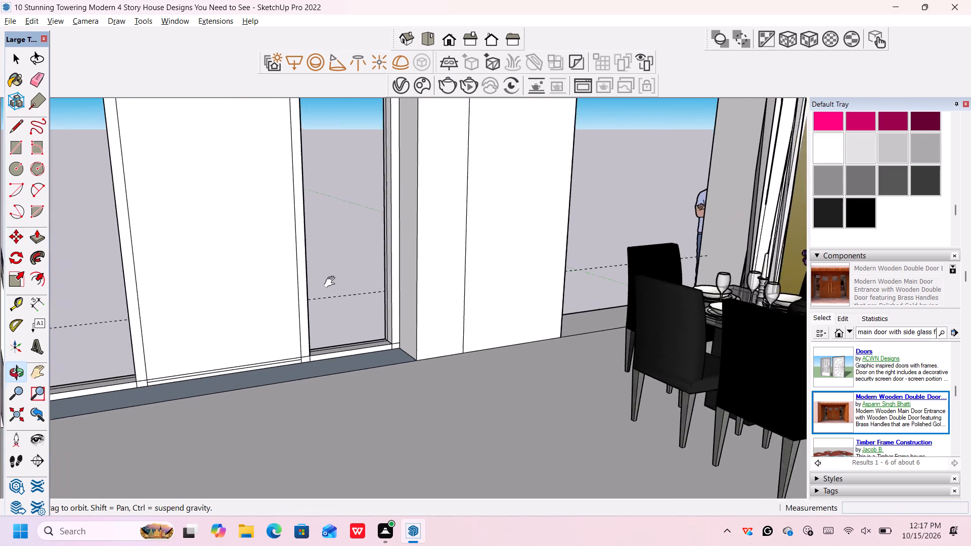
{"action": "middle_click_drag", "start_coordinate": [332, 282], "coordinate": [354, 287]}
{"action": "scroll", "coordinate": [152, 274], "scroll_direction": "up", "scroll_amount": 4}
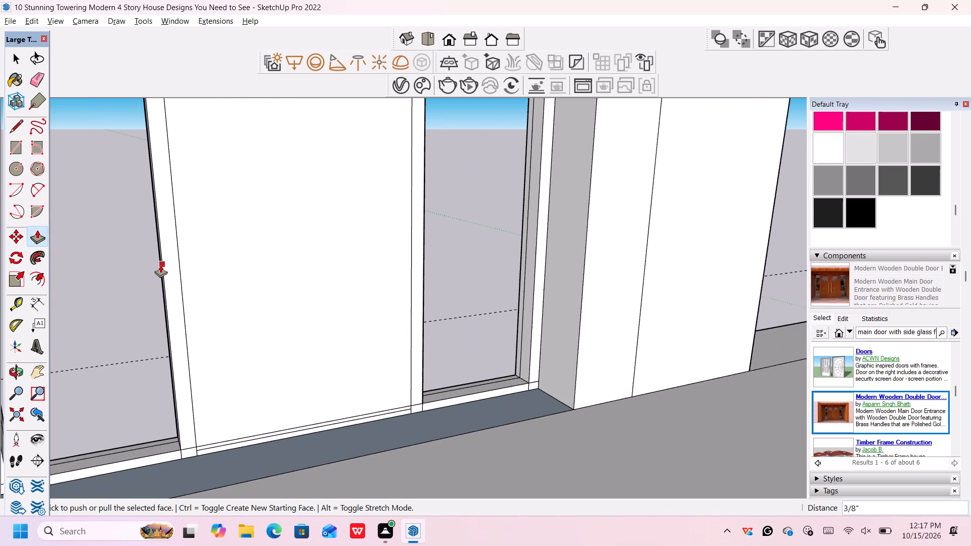
{"action": "middle_click_drag", "start_coordinate": [161, 266], "coordinate": [220, 282]}
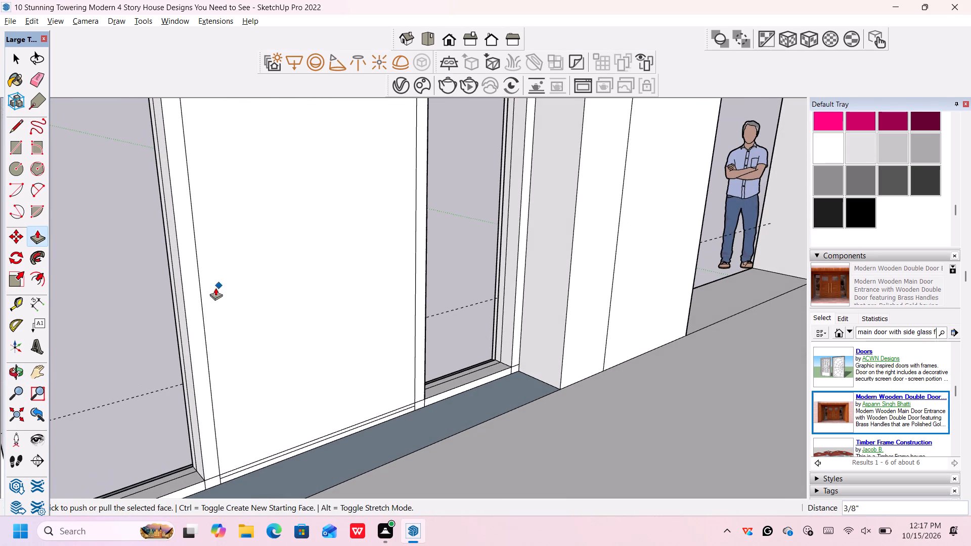
{"action": "left_click", "coordinate": [205, 305]}
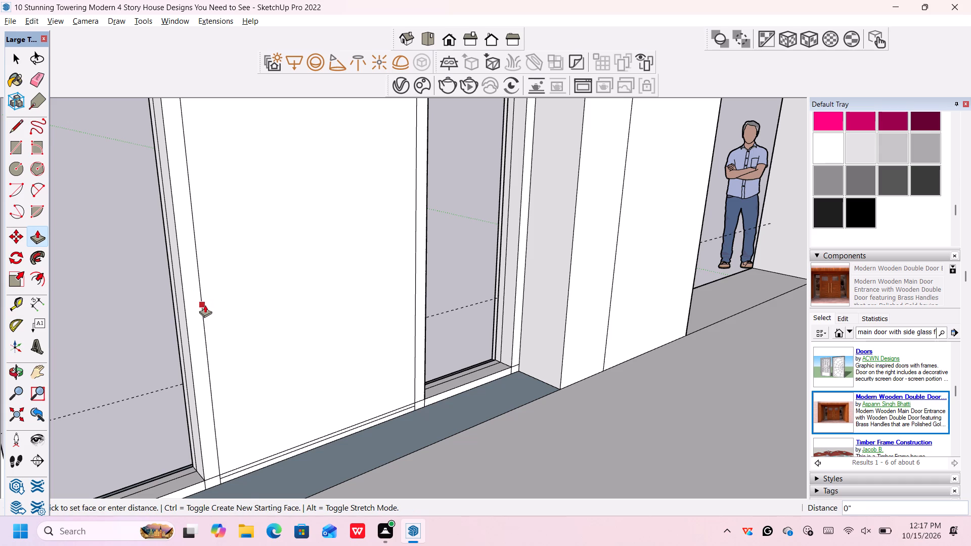
{"action": "scroll", "coordinate": [205, 320], "scroll_direction": "down", "scroll_amount": 7}
{"action": "scroll", "coordinate": [185, 320], "scroll_direction": "up", "scroll_amount": 4}
{"action": "middle_click_drag", "start_coordinate": [179, 310], "coordinate": [247, 332]}
{"action": "middle_click_drag", "start_coordinate": [249, 333], "coordinate": [256, 334]}
{"action": "scroll", "coordinate": [227, 326], "scroll_direction": "up", "scroll_amount": 2}
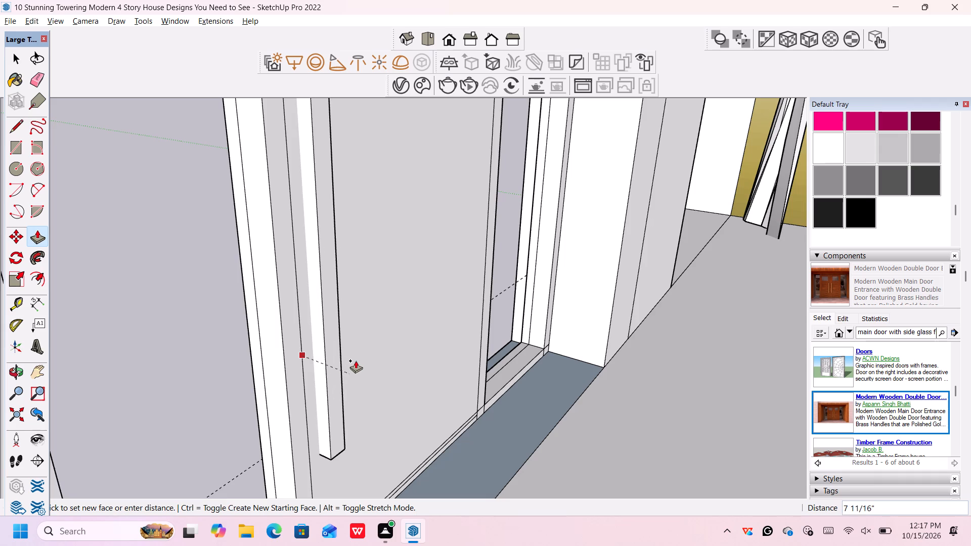
{"action": "left_click", "coordinate": [331, 385]}
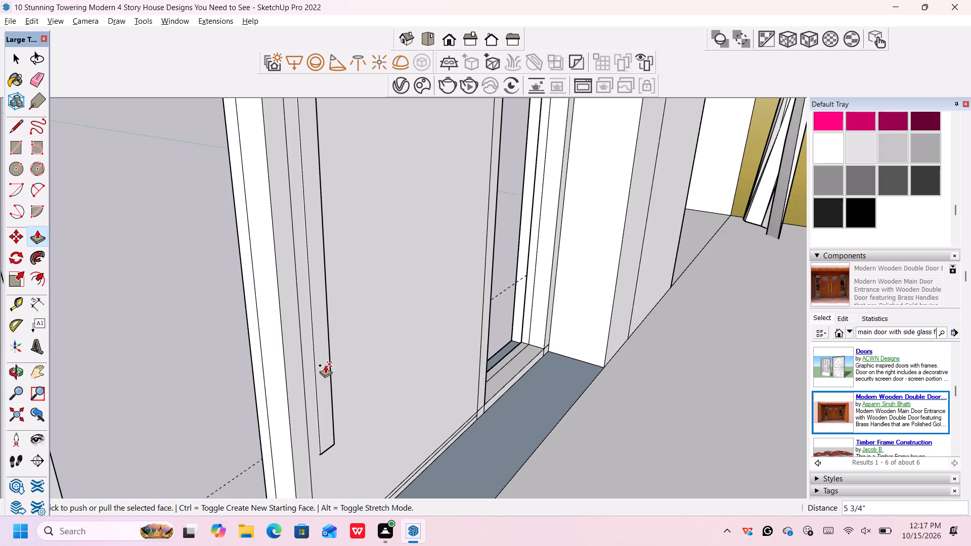
{"action": "key", "text": "space"}
{"action": "scroll", "coordinate": [319, 387], "scroll_direction": "up", "scroll_amount": 3}
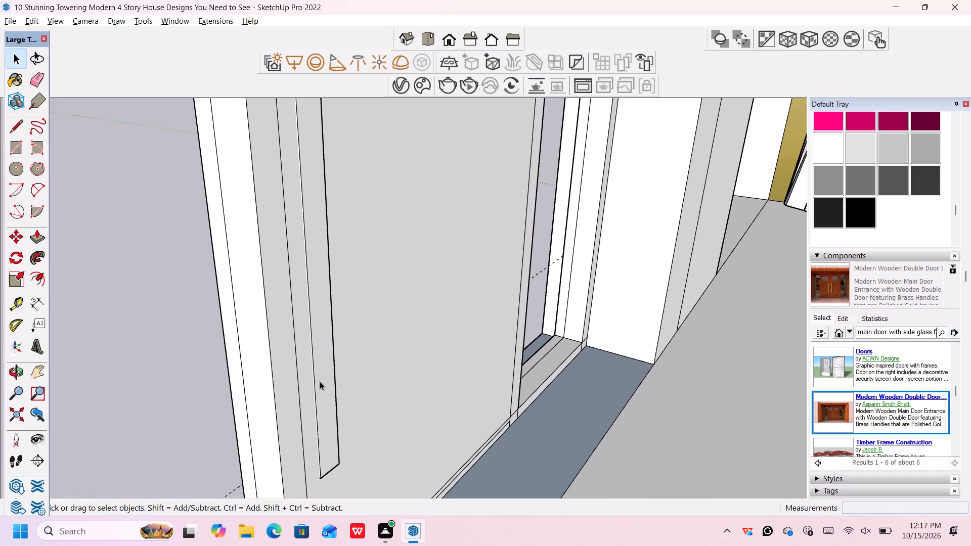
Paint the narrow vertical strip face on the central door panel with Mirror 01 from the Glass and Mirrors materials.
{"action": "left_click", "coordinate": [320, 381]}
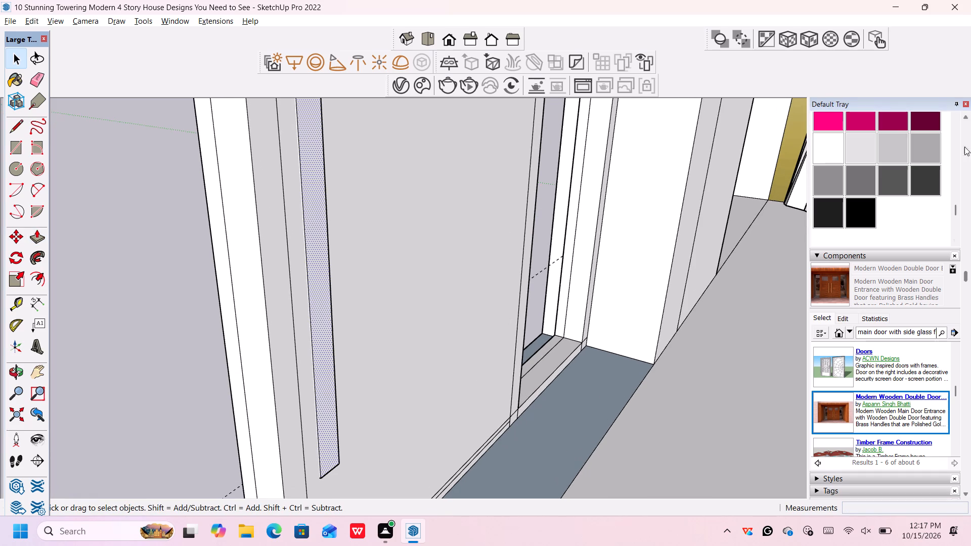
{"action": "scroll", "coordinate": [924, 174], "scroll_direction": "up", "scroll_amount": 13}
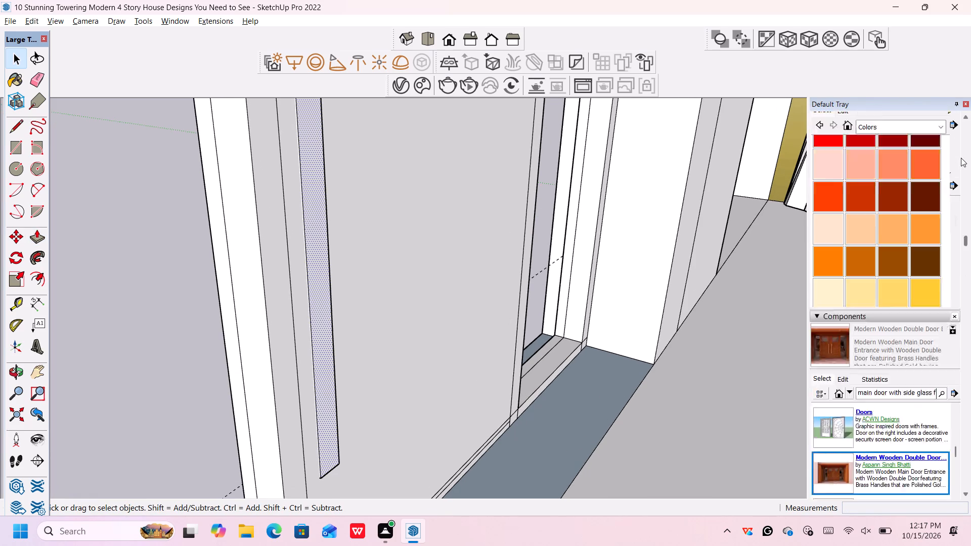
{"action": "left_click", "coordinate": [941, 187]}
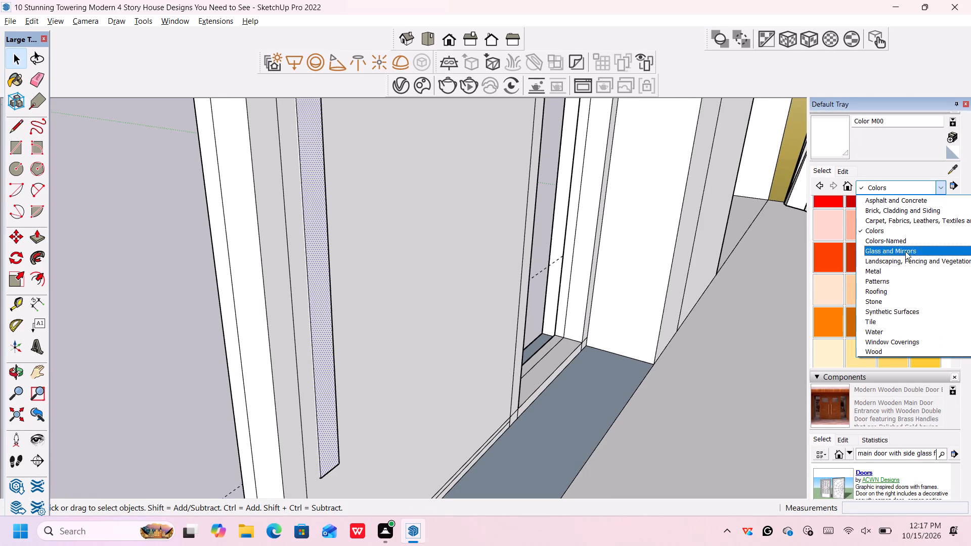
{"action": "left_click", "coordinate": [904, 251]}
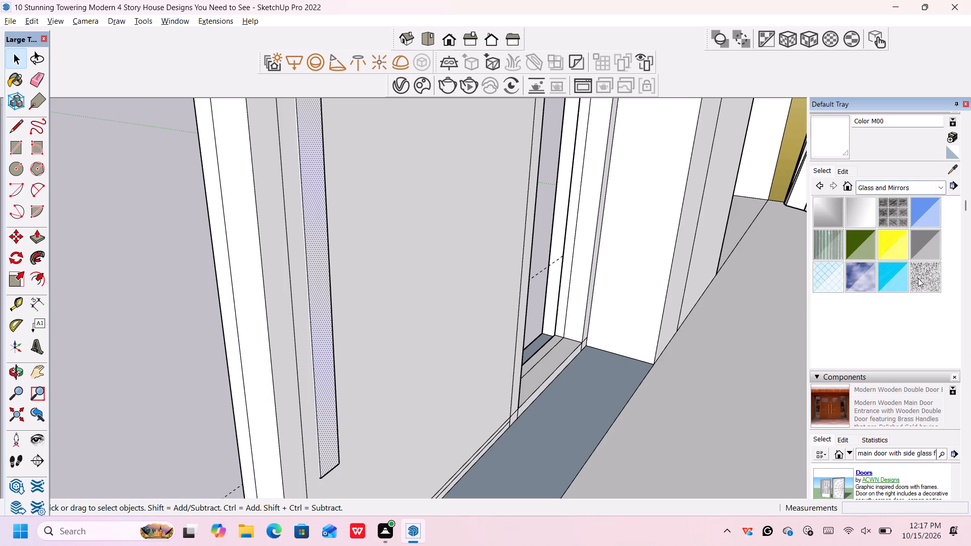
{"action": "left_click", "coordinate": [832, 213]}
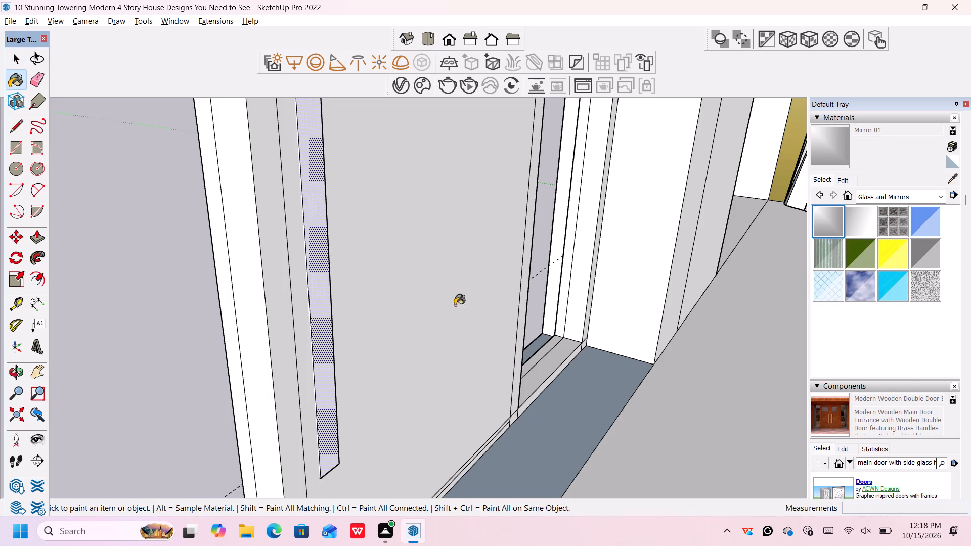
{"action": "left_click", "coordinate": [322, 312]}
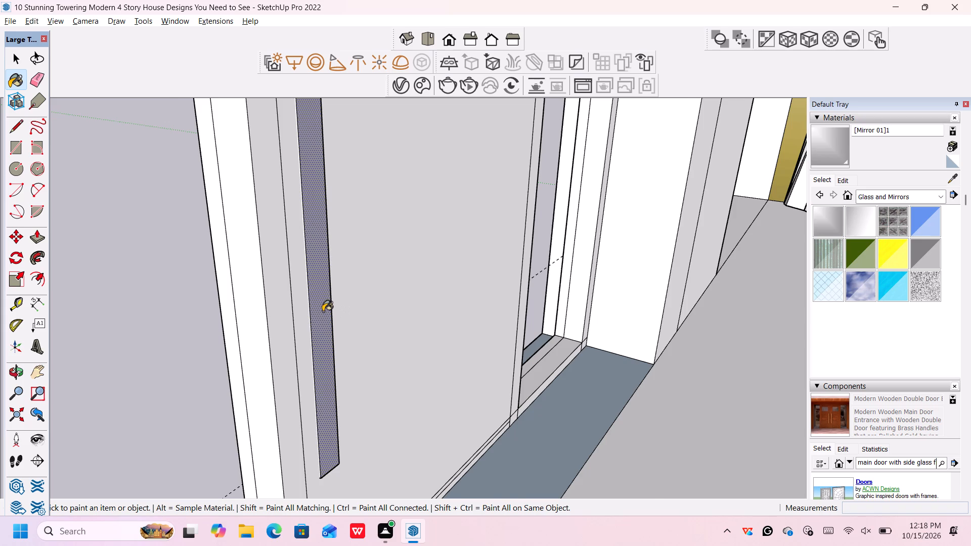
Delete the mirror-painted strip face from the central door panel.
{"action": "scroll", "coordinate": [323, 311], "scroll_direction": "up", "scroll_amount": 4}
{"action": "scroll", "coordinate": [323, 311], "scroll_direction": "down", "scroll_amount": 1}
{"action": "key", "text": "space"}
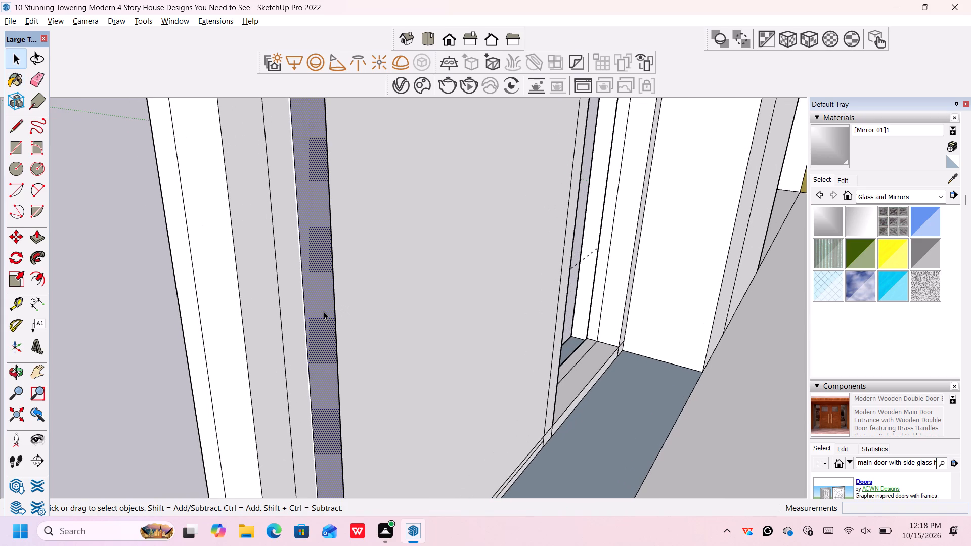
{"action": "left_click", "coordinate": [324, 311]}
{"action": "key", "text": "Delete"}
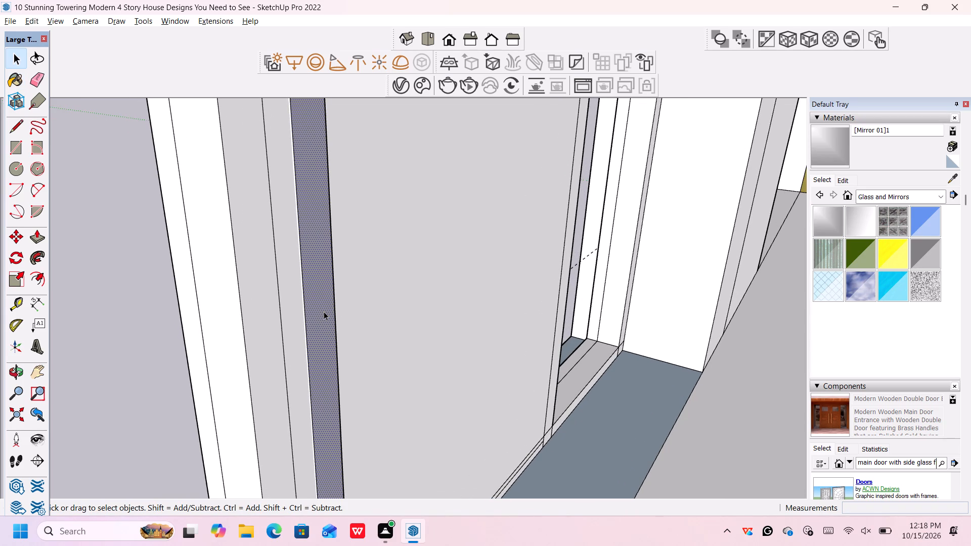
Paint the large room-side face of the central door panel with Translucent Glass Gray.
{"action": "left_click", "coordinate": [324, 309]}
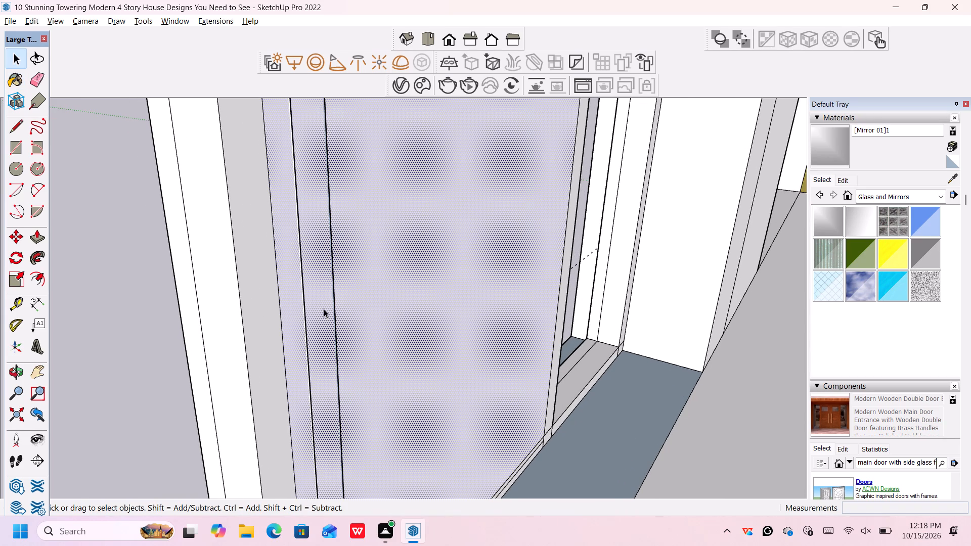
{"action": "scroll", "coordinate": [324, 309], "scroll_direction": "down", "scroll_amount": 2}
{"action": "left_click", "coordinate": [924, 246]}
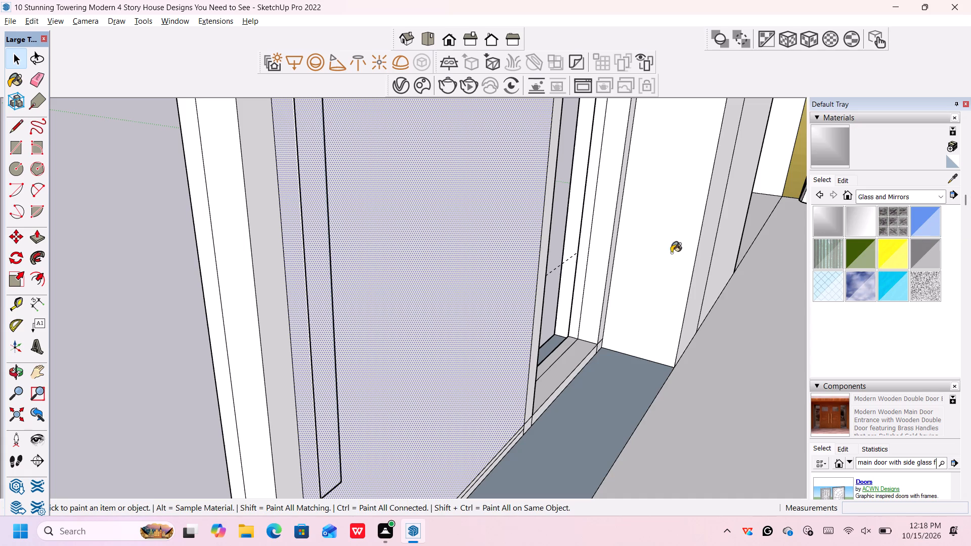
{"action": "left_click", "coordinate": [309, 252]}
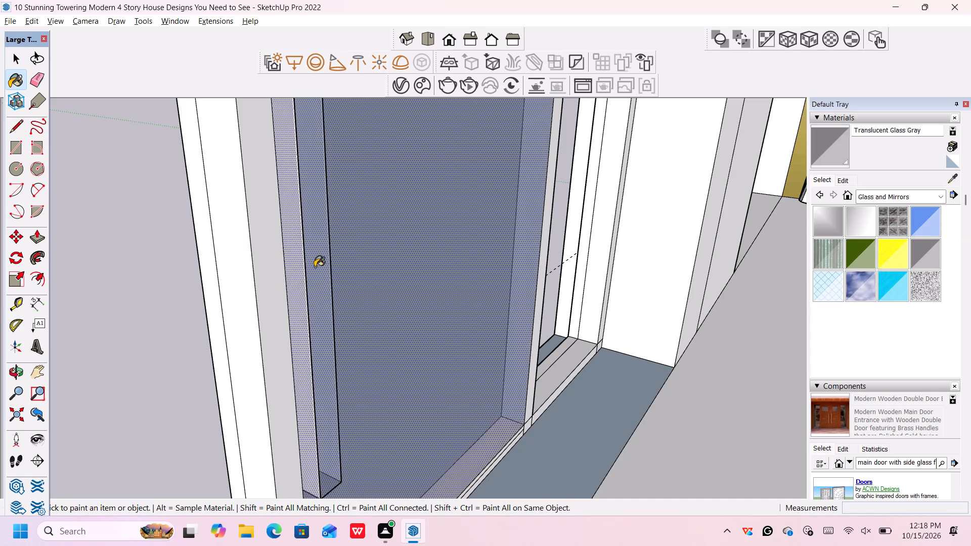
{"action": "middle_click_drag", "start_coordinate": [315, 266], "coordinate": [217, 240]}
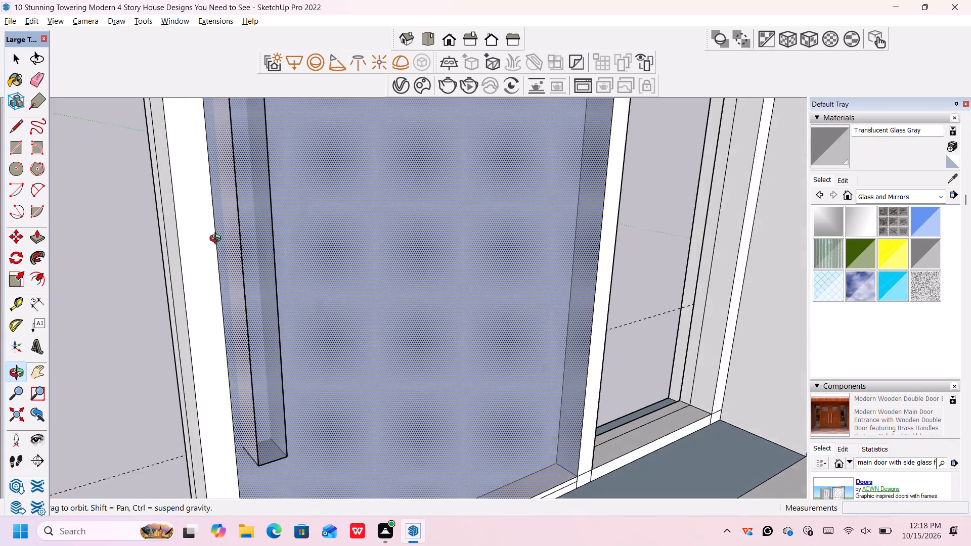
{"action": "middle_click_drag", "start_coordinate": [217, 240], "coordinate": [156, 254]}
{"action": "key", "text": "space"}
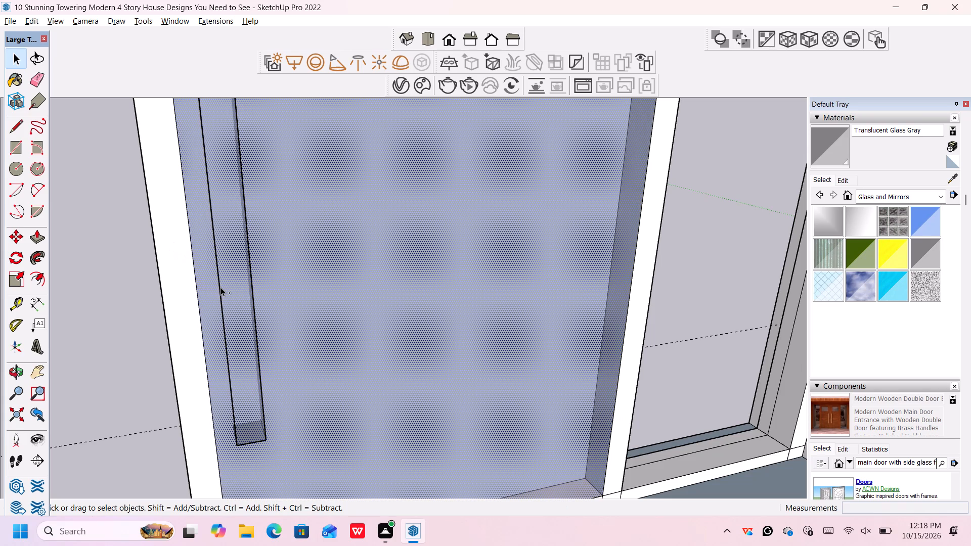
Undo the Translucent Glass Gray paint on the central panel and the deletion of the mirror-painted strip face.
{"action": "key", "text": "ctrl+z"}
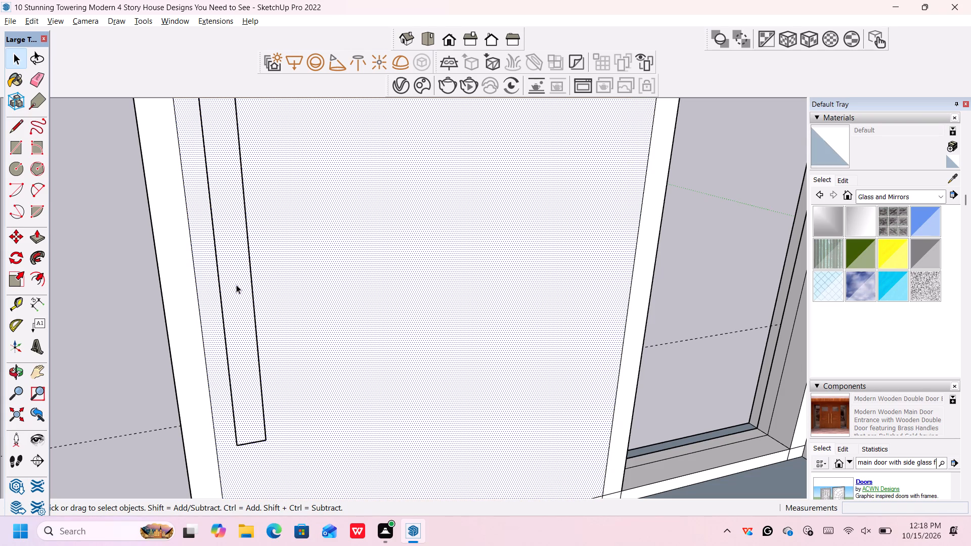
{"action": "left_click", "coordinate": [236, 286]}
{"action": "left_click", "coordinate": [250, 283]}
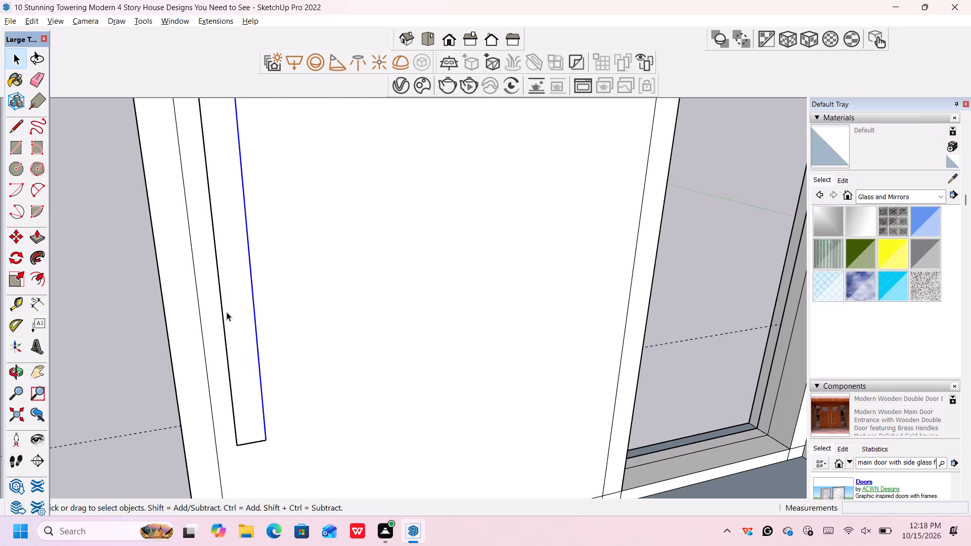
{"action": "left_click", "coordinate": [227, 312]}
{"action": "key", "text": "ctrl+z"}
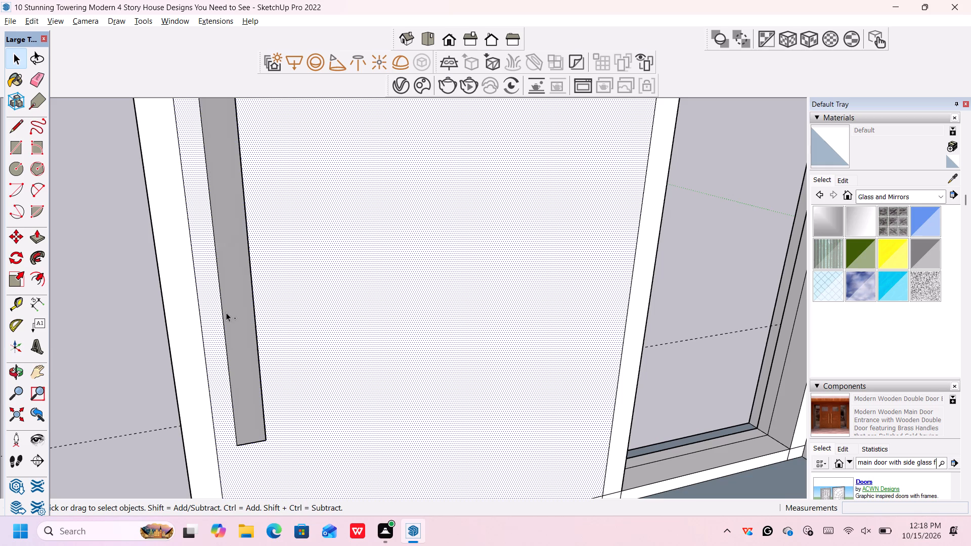
Delete the mirror-painted vertical strip face on the room side of the central door panel.
{"action": "scroll", "coordinate": [244, 290], "scroll_direction": "down", "scroll_amount": 4}
{"action": "scroll", "coordinate": [244, 290], "scroll_direction": "up", "scroll_amount": 2}
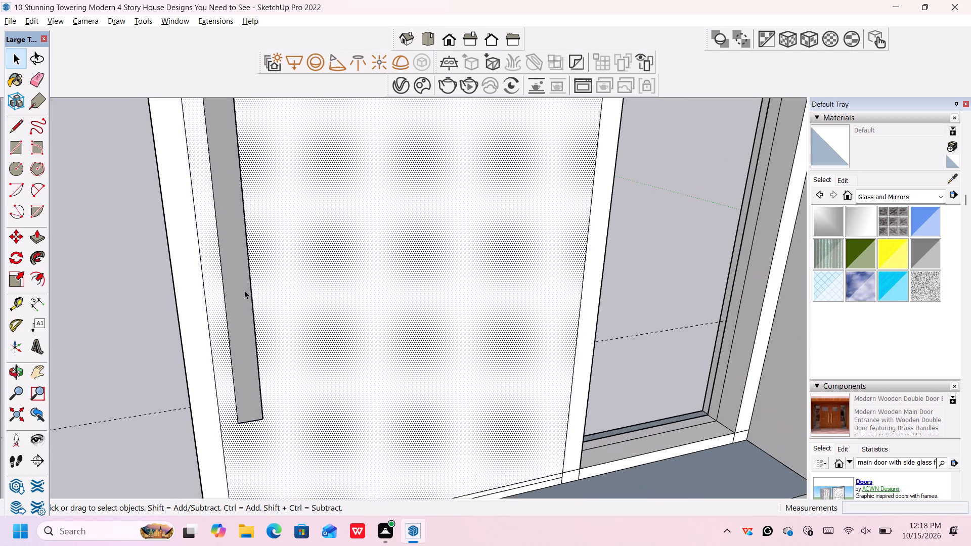
{"action": "scroll", "coordinate": [244, 290], "scroll_direction": "up", "scroll_amount": 1}
{"action": "left_click", "coordinate": [236, 301]}
{"action": "scroll", "coordinate": [237, 300], "scroll_direction": "up", "scroll_amount": 1}
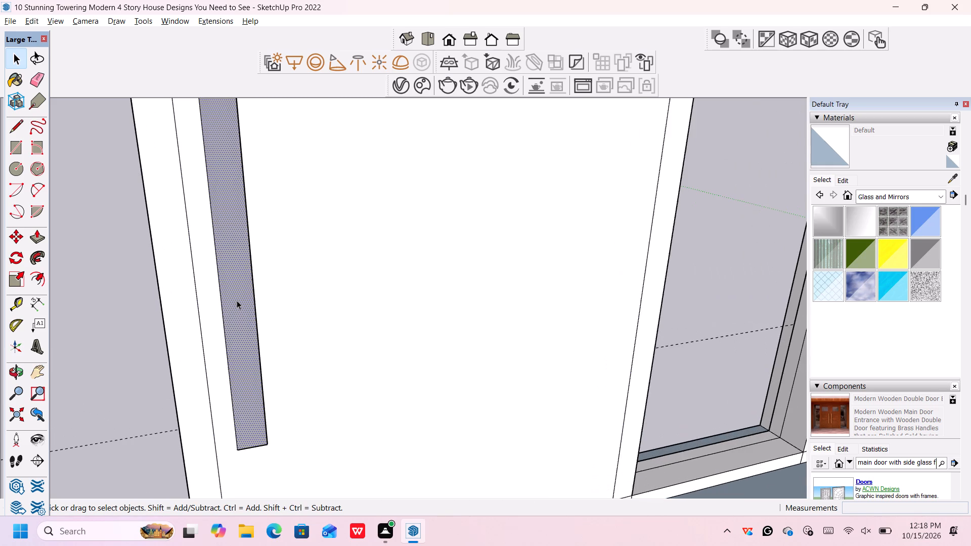
{"action": "scroll", "coordinate": [237, 300], "scroll_direction": "up", "scroll_amount": 2}
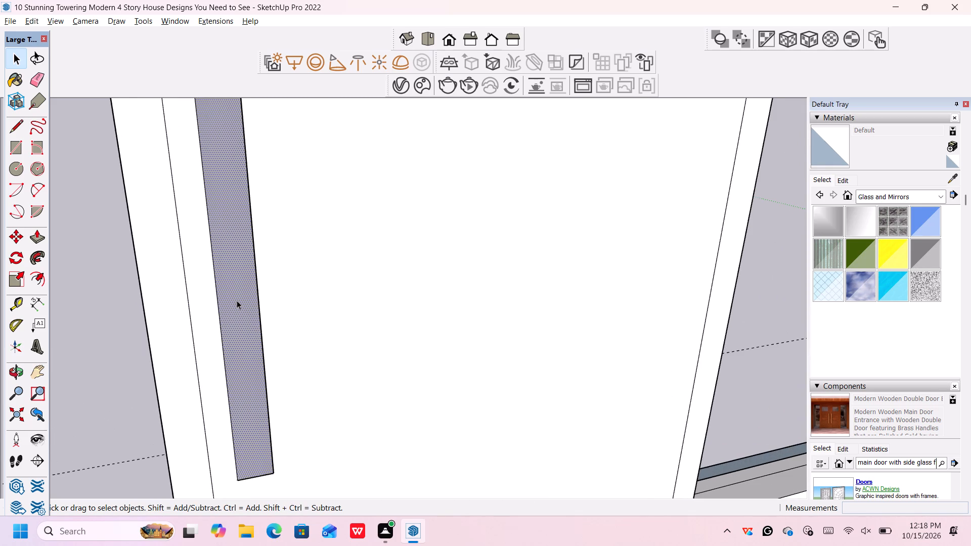
{"action": "key", "text": "Delete"}
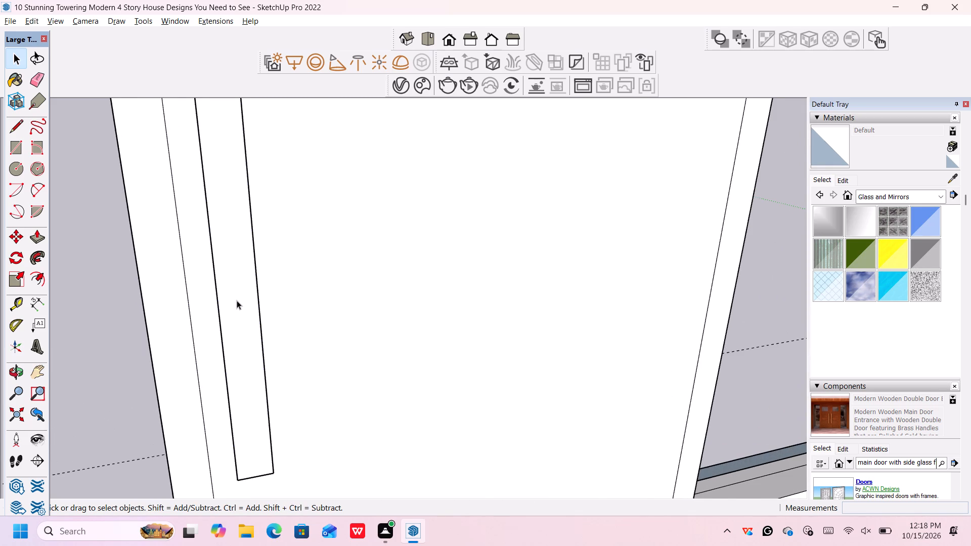
Delete the large white room-side face of the central door panel.
{"action": "scroll", "coordinate": [237, 300], "scroll_direction": "down", "scroll_amount": 5}
{"action": "left_click", "coordinate": [237, 294]}
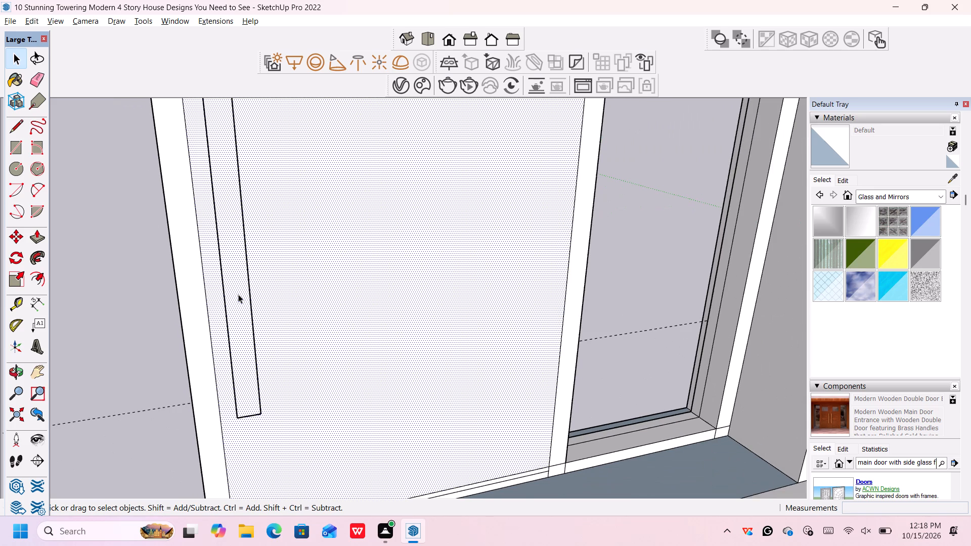
{"action": "scroll", "coordinate": [238, 294], "scroll_direction": "down", "scroll_amount": 3}
{"action": "scroll", "coordinate": [238, 294], "scroll_direction": "up", "scroll_amount": 2}
{"action": "middle_click_drag", "start_coordinate": [238, 294], "coordinate": [240, 297]}
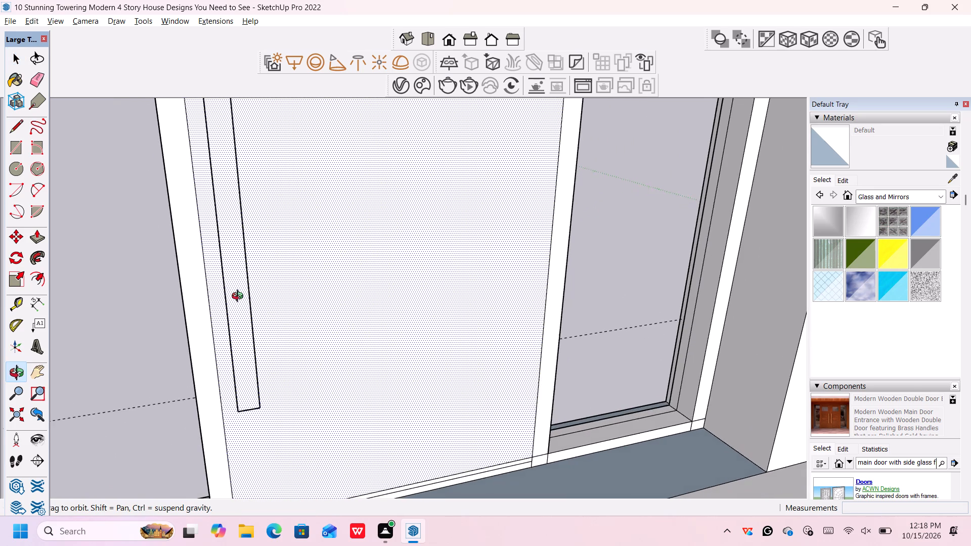
{"action": "middle_click_drag", "start_coordinate": [240, 297], "coordinate": [229, 304]}
{"action": "key", "text": "Delete"}
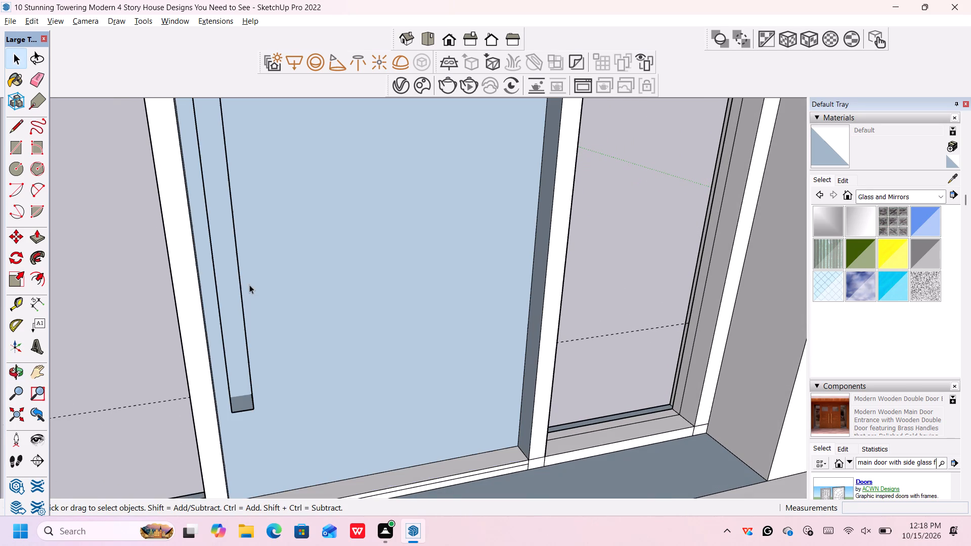
Delete the large exterior face behind it, opening the central door panel around the strip.
{"action": "scroll", "coordinate": [240, 344], "scroll_direction": "up", "scroll_amount": 4}
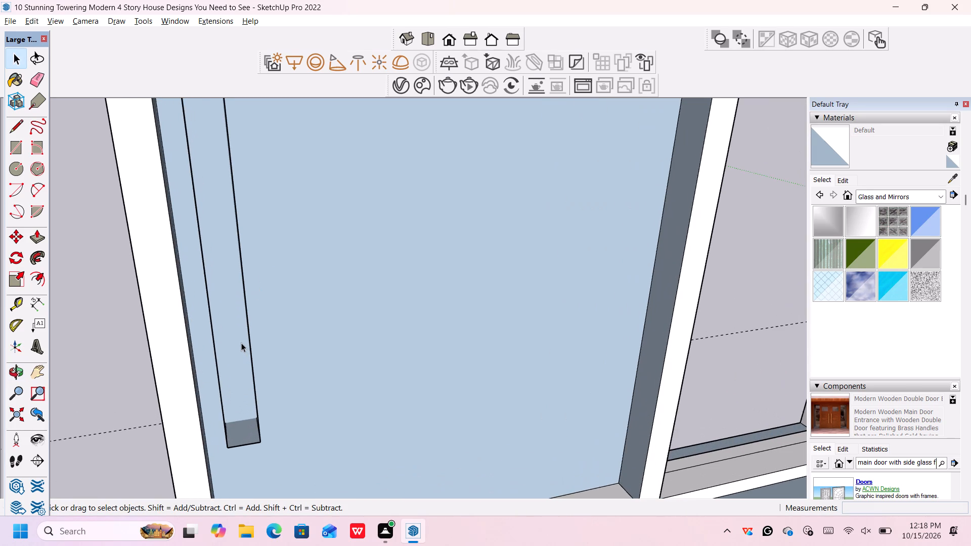
{"action": "left_click", "coordinate": [241, 335]}
{"action": "scroll", "coordinate": [239, 329], "scroll_direction": "up", "scroll_amount": 5}
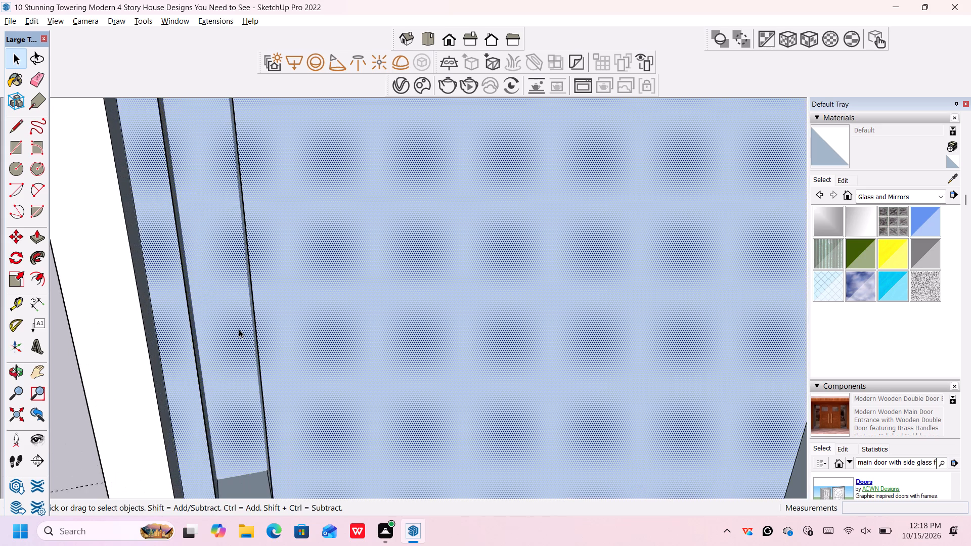
{"action": "scroll", "coordinate": [239, 332], "scroll_direction": "down", "scroll_amount": 4}
{"action": "left_click", "coordinate": [235, 433]}
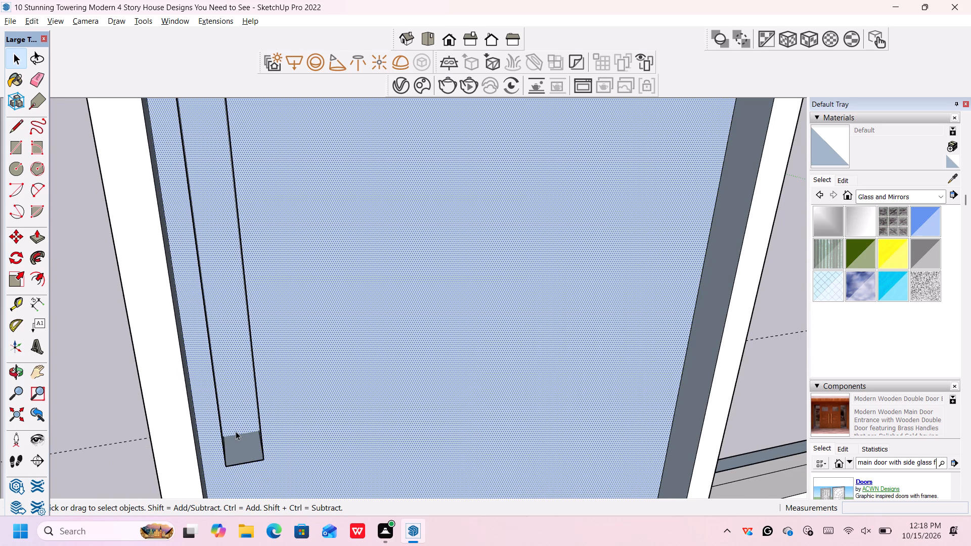
{"action": "key", "text": "Delete"}
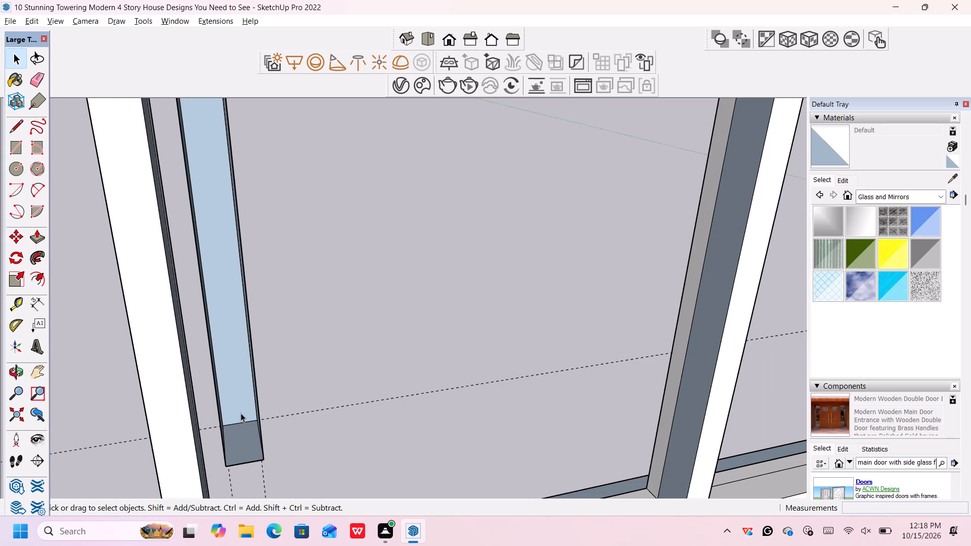
Delete the remaining faces closing the narrow vertical strip, leaving its thin side surfaces.
{"action": "left_click", "coordinate": [240, 415]}
{"action": "key", "text": "Delete"}
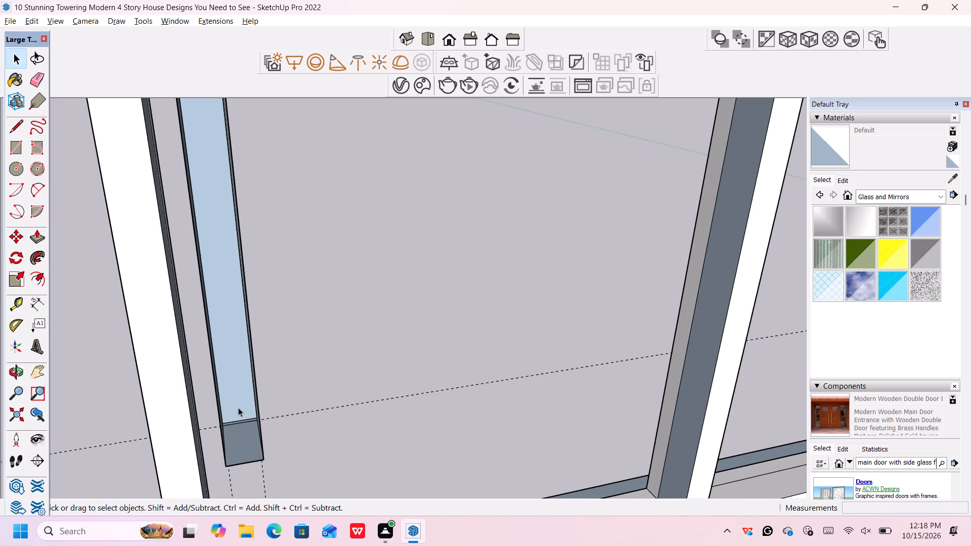
{"action": "left_click", "coordinate": [238, 406]}
{"action": "key", "text": "Delete"}
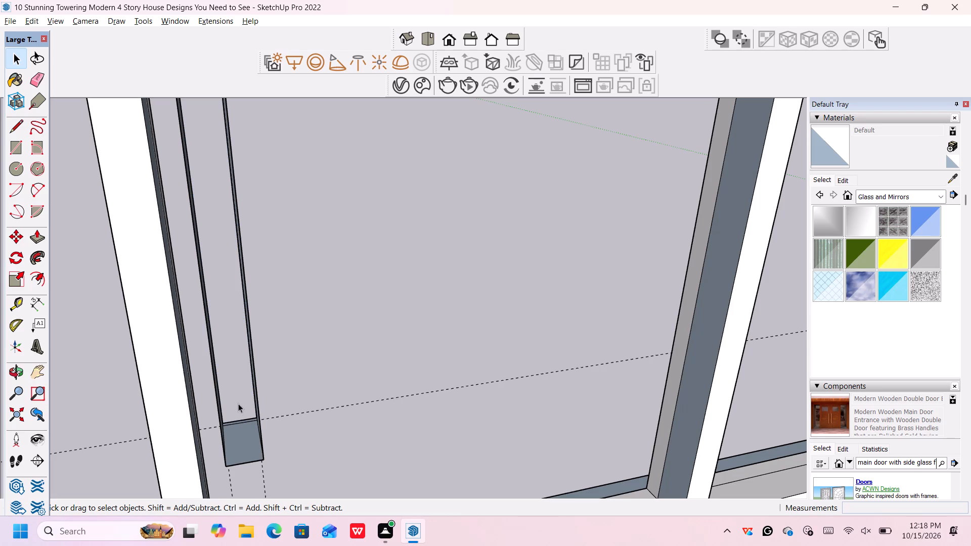
{"action": "left_click", "coordinate": [238, 402]}
Examine the opened central door panel and the hollow strip from the room side.
{"action": "scroll", "coordinate": [240, 400], "scroll_direction": "down", "scroll_amount": 3}
{"action": "middle_click_drag", "start_coordinate": [239, 398], "coordinate": [229, 375]}
{"action": "scroll", "coordinate": [230, 372], "scroll_direction": "down", "scroll_amount": 1}
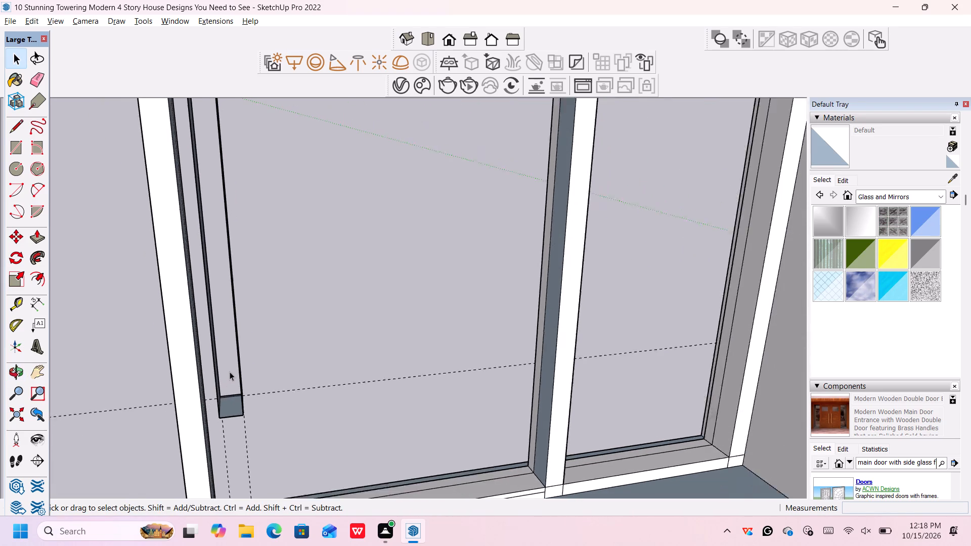
{"action": "scroll", "coordinate": [230, 372], "scroll_direction": "down", "scroll_amount": 2}
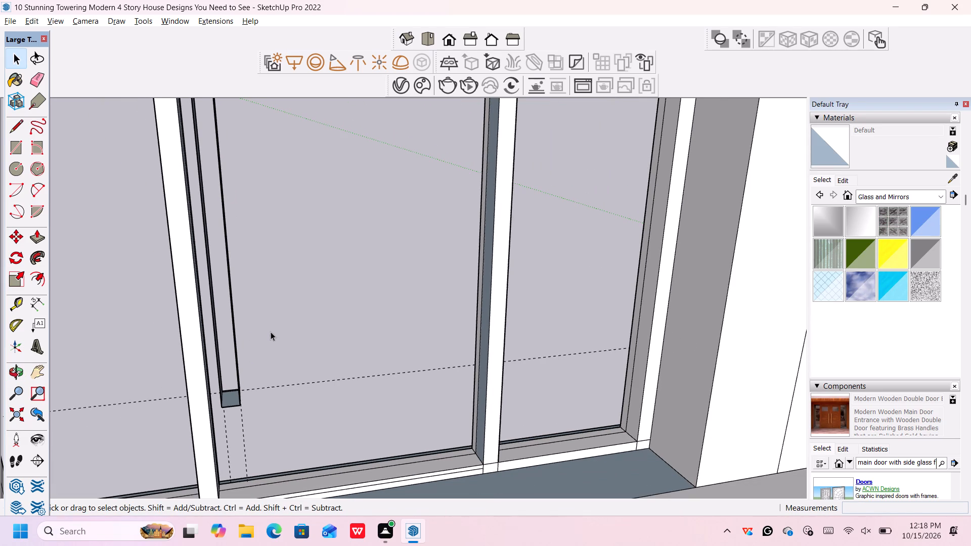
{"action": "scroll", "coordinate": [213, 298], "scroll_direction": "down", "scroll_amount": 2}
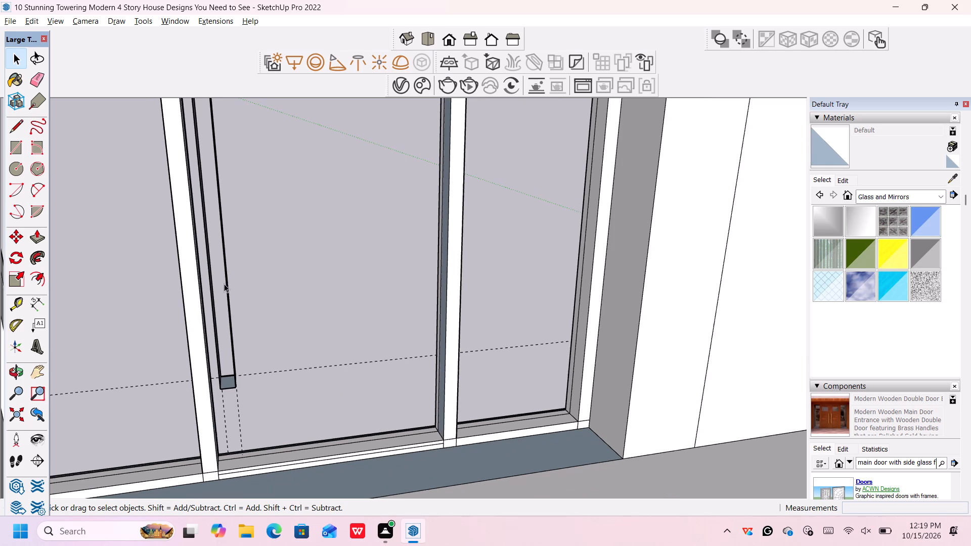
{"action": "middle_click_drag", "start_coordinate": [227, 281], "coordinate": [220, 297]}
{"action": "middle_click_drag", "start_coordinate": [220, 297], "coordinate": [216, 317]}
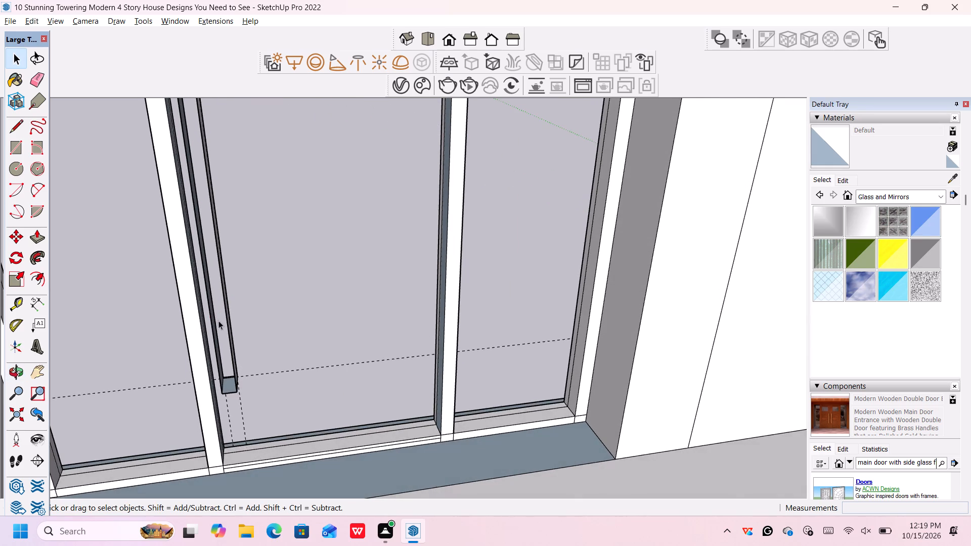
Undo the face deletions in the narrow vertical strip and of the large exterior face behind the central door panel.
{"action": "scroll", "coordinate": [218, 321], "scroll_direction": "up", "scroll_amount": 4}
{"action": "scroll", "coordinate": [218, 321], "scroll_direction": "down", "scroll_amount": 3}
{"action": "key", "text": "ctrl+z"}
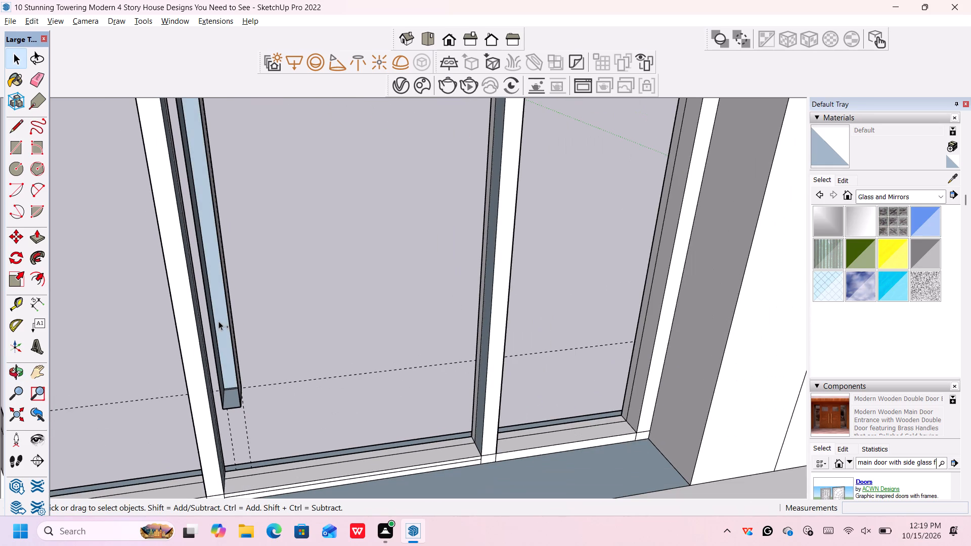
{"action": "key", "text": "ctrl+z"}
{"action": "key", "text": "ctrl+z"}
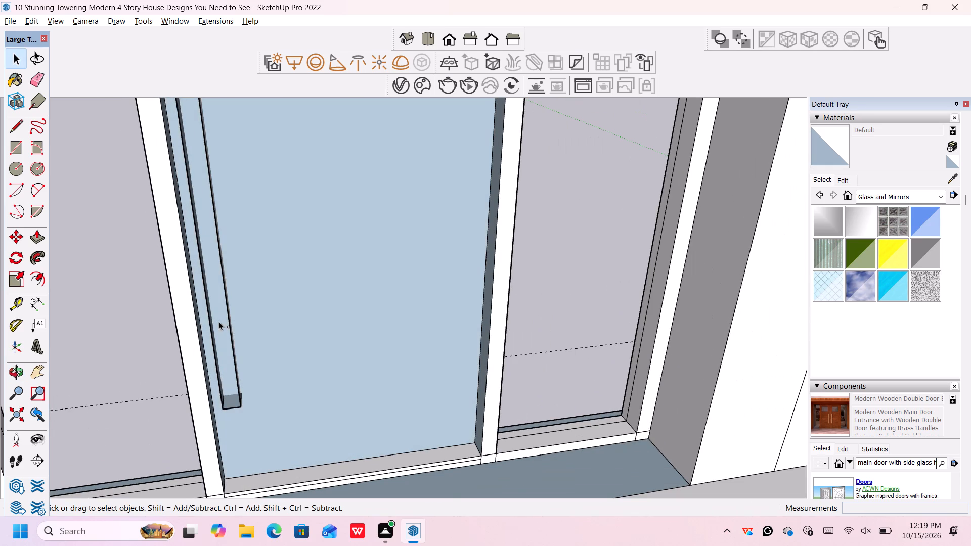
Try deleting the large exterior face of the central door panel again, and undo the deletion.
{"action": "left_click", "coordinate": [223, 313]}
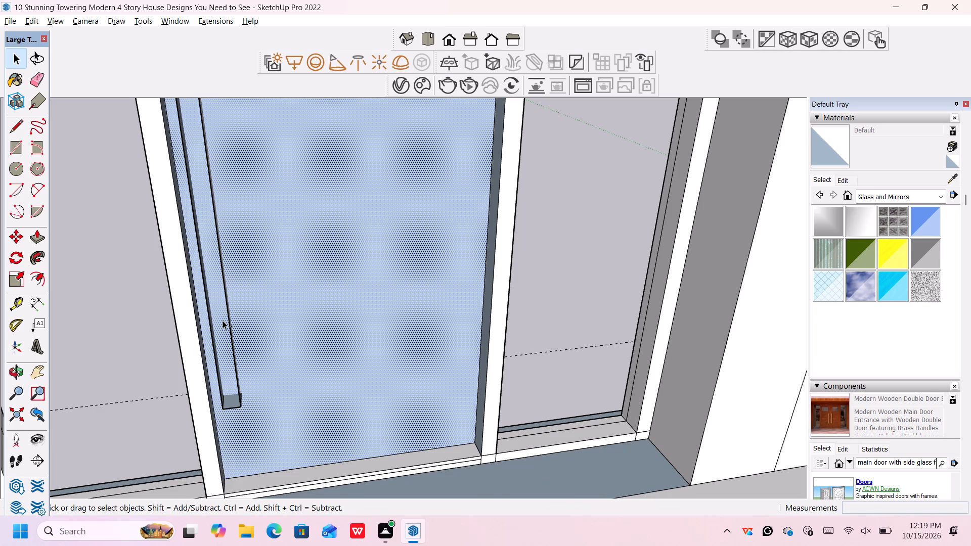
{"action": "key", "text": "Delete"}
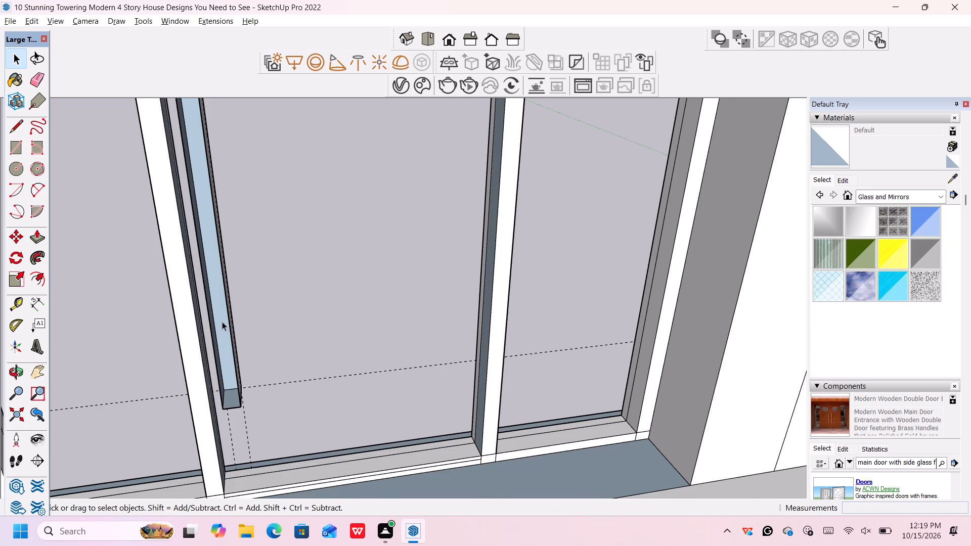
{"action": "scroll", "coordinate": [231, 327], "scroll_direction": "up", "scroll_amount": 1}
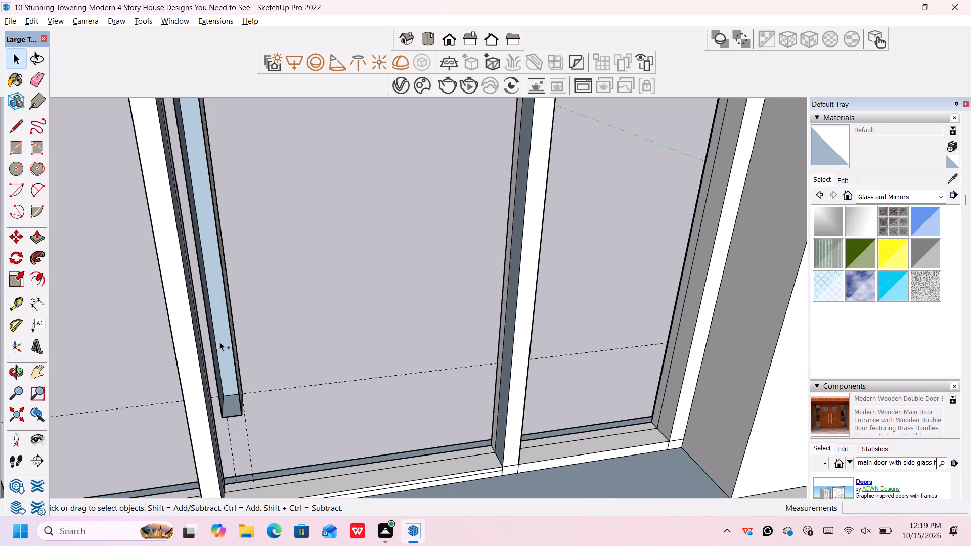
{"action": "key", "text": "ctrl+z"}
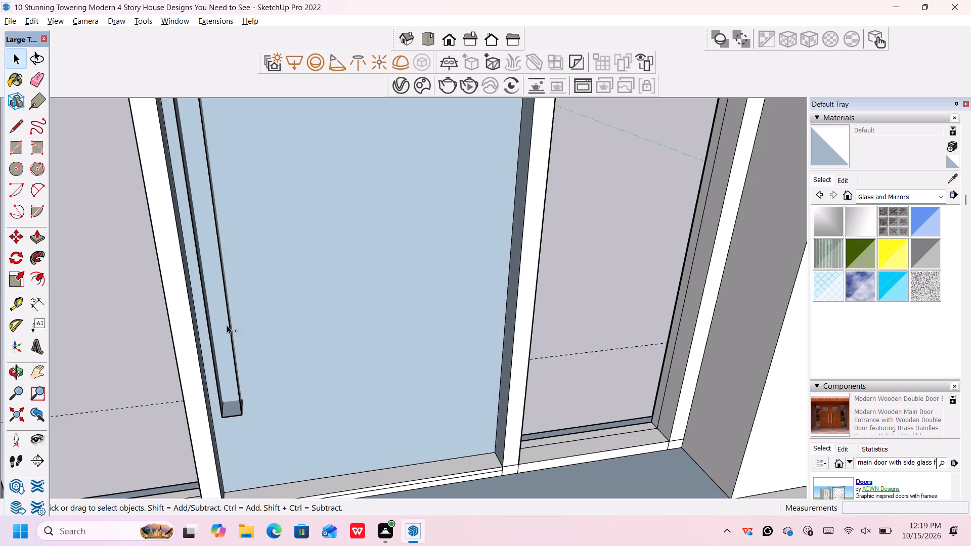
Draw a rectangle about 6' 11 7/8" by 2 7/8" on the large panel face, between opposite inner corners of the vertical strip.
{"action": "left_click", "coordinate": [224, 335]}
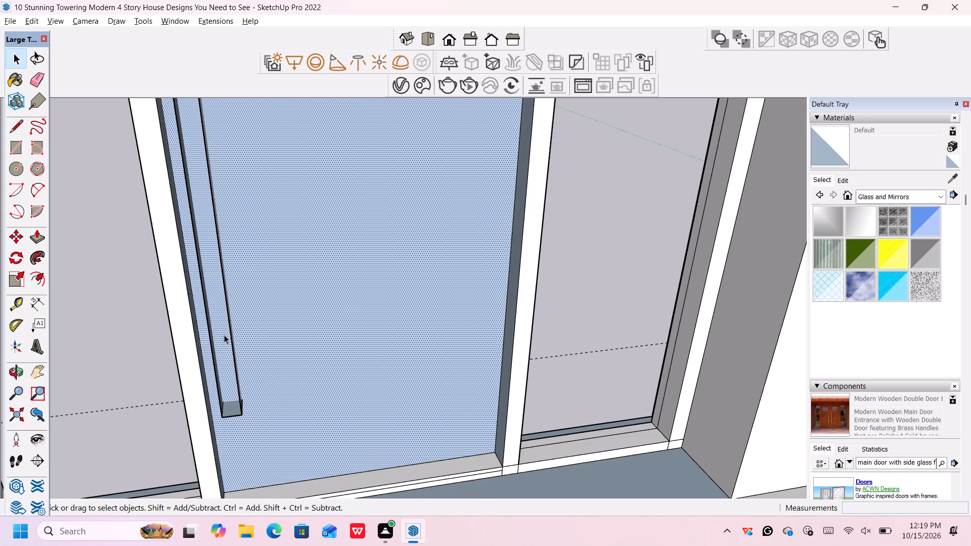
{"action": "scroll", "coordinate": [224, 335], "scroll_direction": "up", "scroll_amount": 1}
{"action": "scroll", "coordinate": [224, 335], "scroll_direction": "down", "scroll_amount": 3}
{"action": "scroll", "coordinate": [224, 335], "scroll_direction": "up", "scroll_amount": 1}
{"action": "scroll", "coordinate": [224, 335], "scroll_direction": "down", "scroll_amount": 2}
{"action": "middle_click_drag", "start_coordinate": [224, 334], "coordinate": [222, 336]}
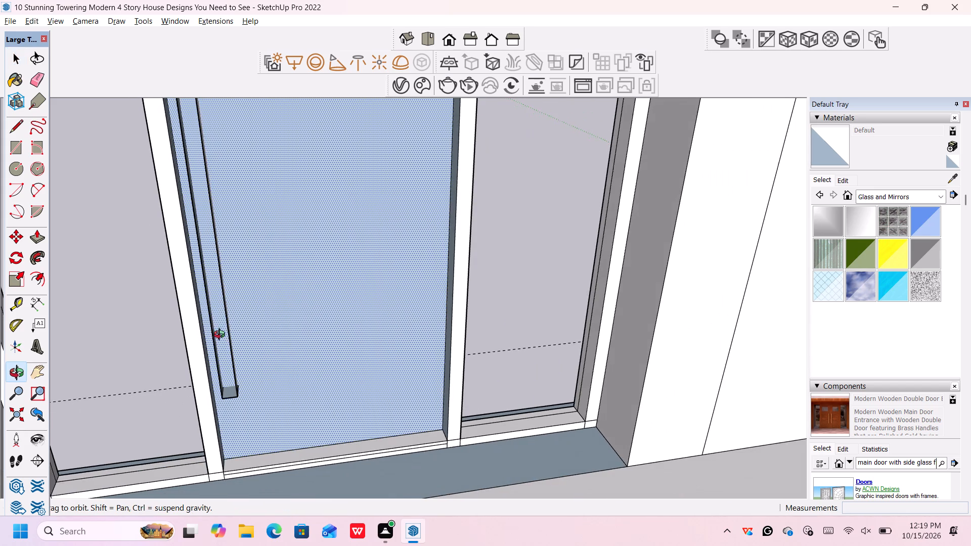
{"action": "middle_click_drag", "start_coordinate": [222, 336], "coordinate": [221, 427]}
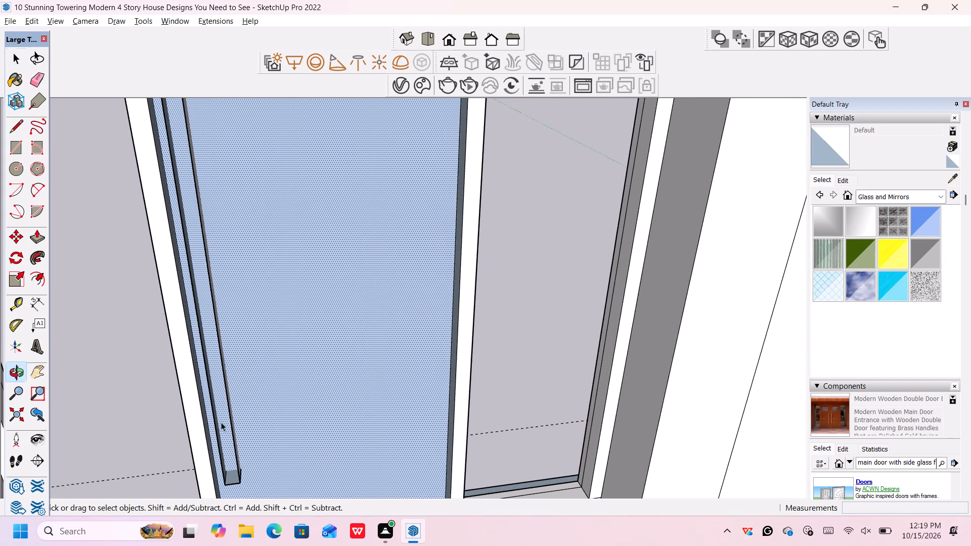
{"action": "scroll", "coordinate": [219, 397], "scroll_direction": "down", "scroll_amount": 3}
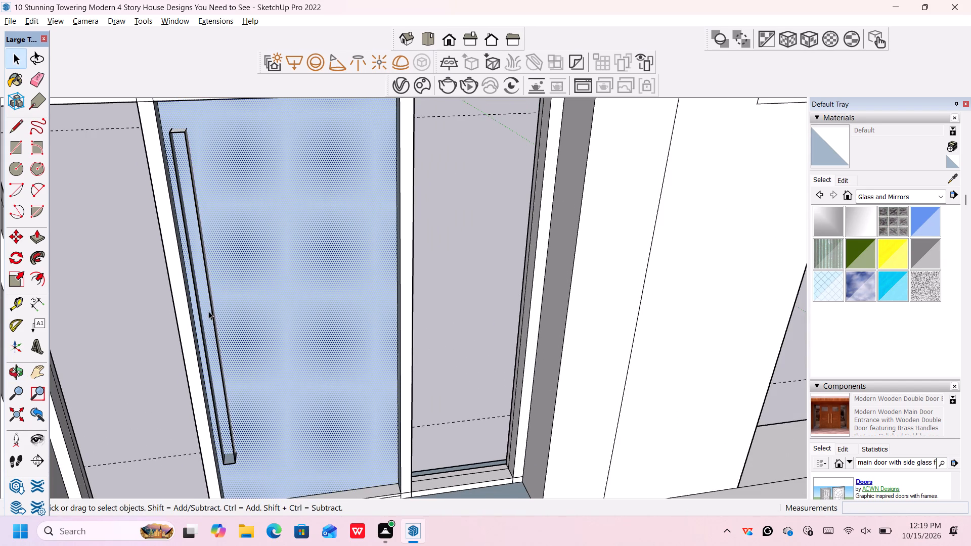
{"action": "scroll", "coordinate": [208, 311], "scroll_direction": "up", "scroll_amount": 1}
{"action": "scroll", "coordinate": [200, 254], "scroll_direction": "down", "scroll_amount": 1}
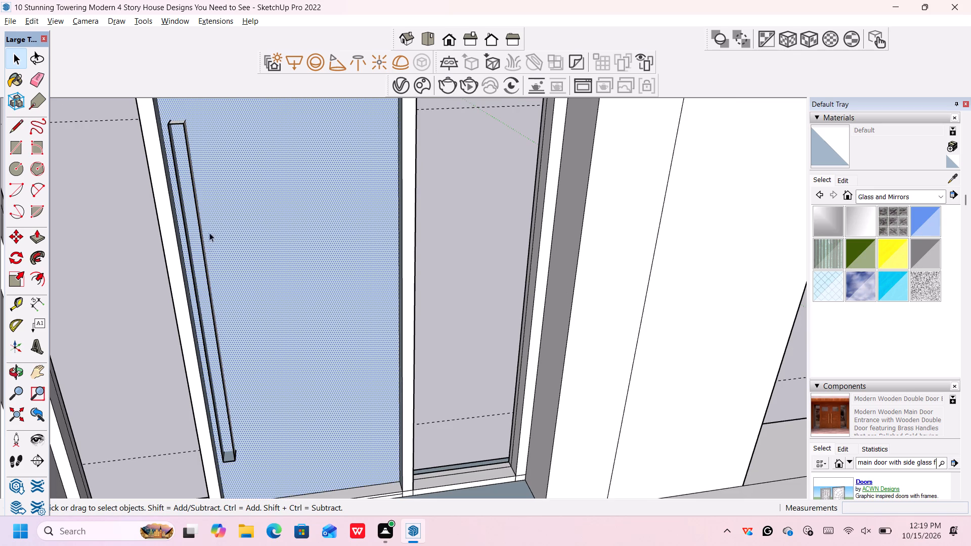
{"action": "scroll", "coordinate": [176, 127], "scroll_direction": "up", "scroll_amount": 1}
{"action": "middle_click_drag", "start_coordinate": [181, 167], "coordinate": [189, 140]}
{"action": "scroll", "coordinate": [181, 166], "scroll_direction": "down", "scroll_amount": 2}
{"action": "middle_click", "coordinate": [189, 140]}
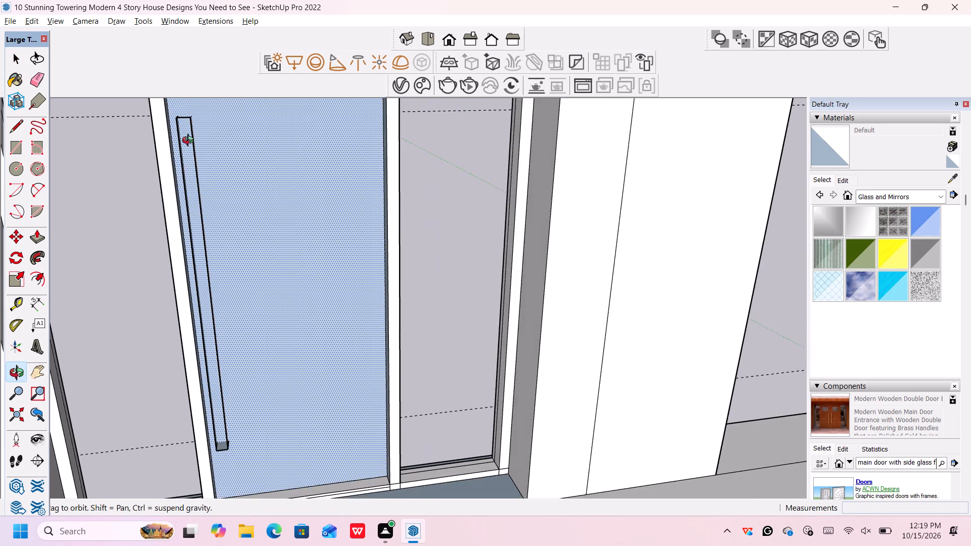
{"action": "scroll", "coordinate": [189, 143], "scroll_direction": "up", "scroll_amount": 1}
{"action": "key", "text": "r"}
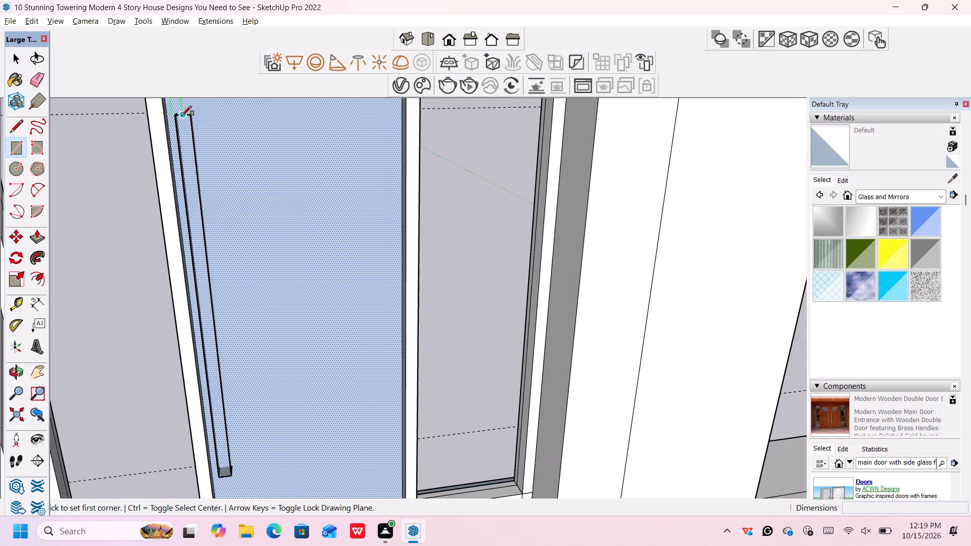
{"action": "scroll", "coordinate": [182, 118], "scroll_direction": "up", "scroll_amount": 15}
{"action": "scroll", "coordinate": [176, 120], "scroll_direction": "down", "scroll_amount": 1}
{"action": "scroll", "coordinate": [176, 117], "scroll_direction": "up", "scroll_amount": 6}
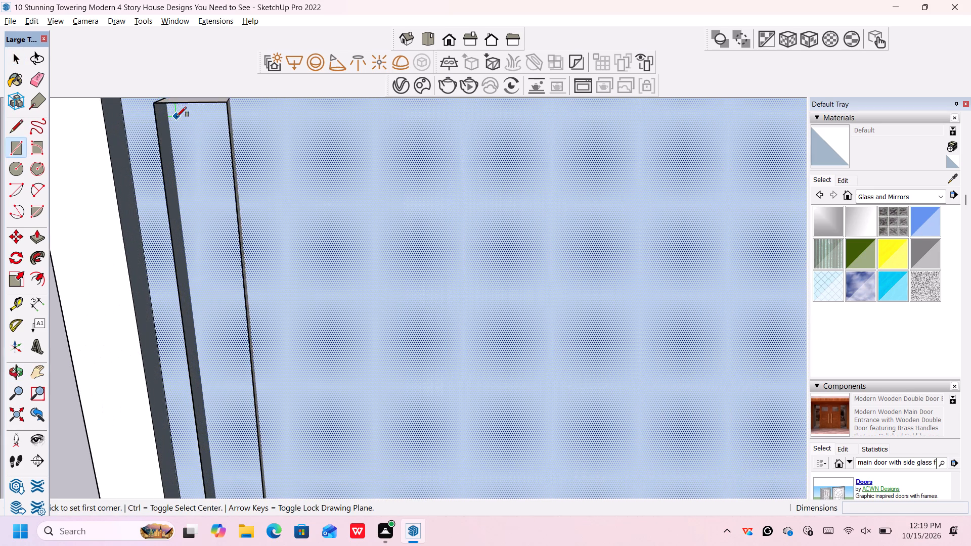
{"action": "scroll", "coordinate": [176, 117], "scroll_direction": "up", "scroll_amount": 1}
{"action": "middle_click_drag", "start_coordinate": [175, 129], "coordinate": [182, 105]}
{"action": "scroll", "coordinate": [182, 115], "scroll_direction": "up", "scroll_amount": 5}
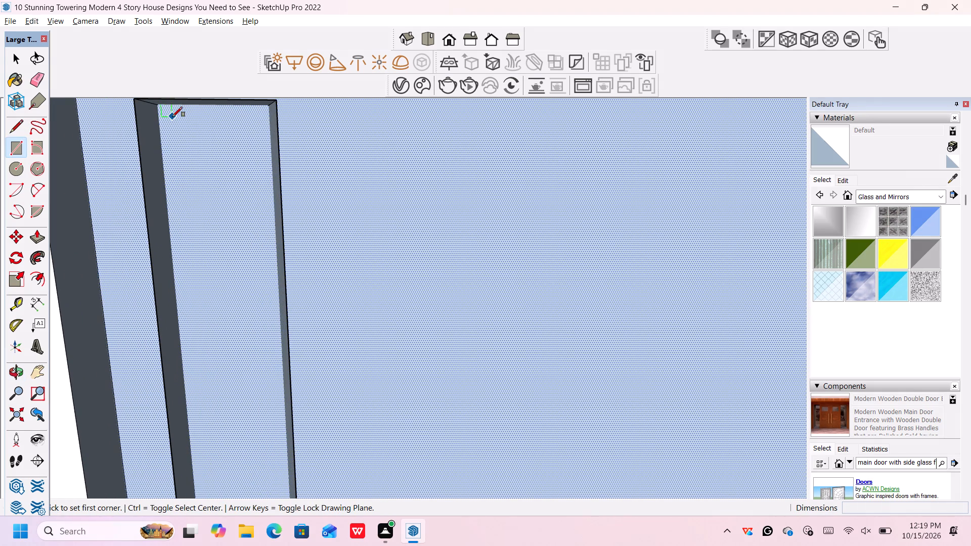
{"action": "left_click", "coordinate": [157, 105]}
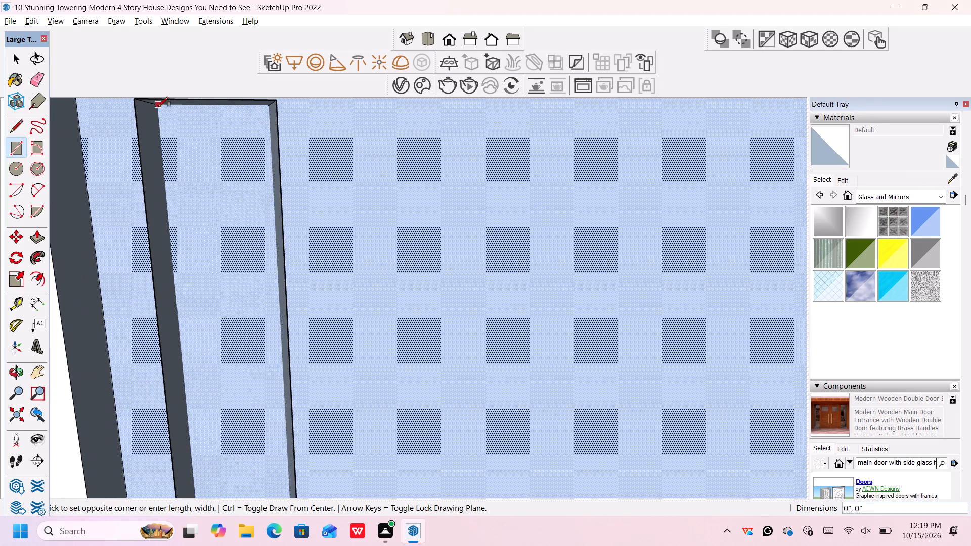
{"action": "scroll", "coordinate": [163, 111], "scroll_direction": "down", "scroll_amount": 20}
{"action": "scroll", "coordinate": [163, 111], "scroll_direction": "down", "scroll_amount": 7}
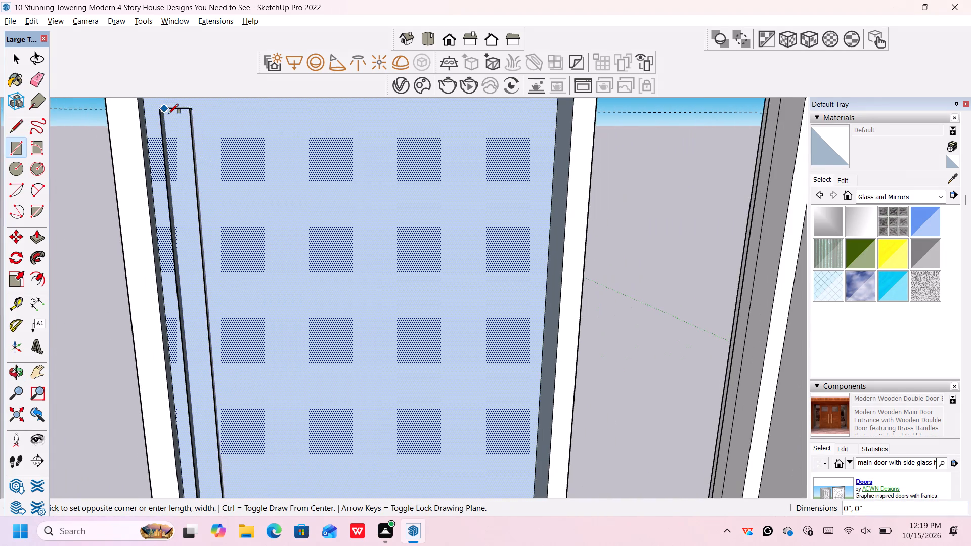
{"action": "scroll", "coordinate": [168, 114], "scroll_direction": "down", "scroll_amount": 1}
{"action": "scroll", "coordinate": [178, 200], "scroll_direction": "down", "scroll_amount": 12}
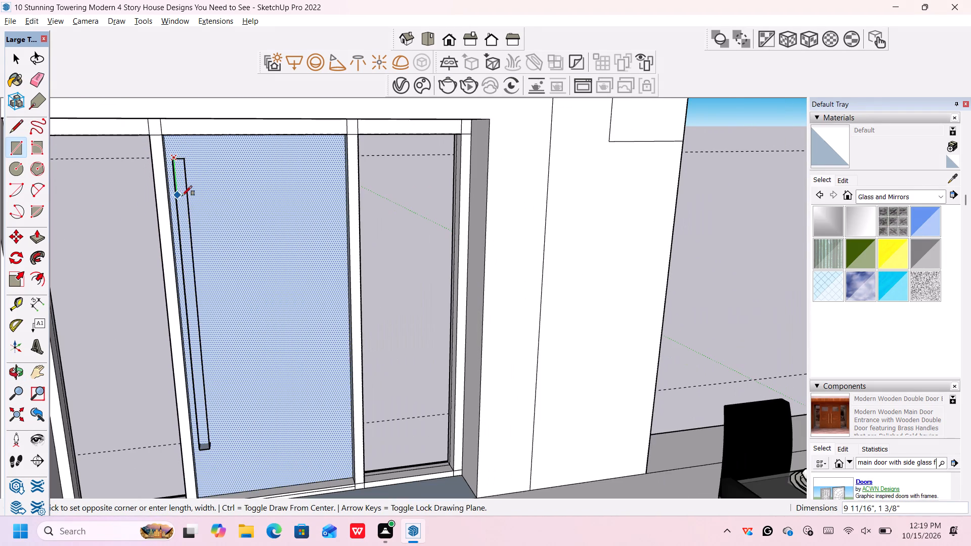
{"action": "scroll", "coordinate": [204, 433], "scroll_direction": "up", "scroll_amount": 4}
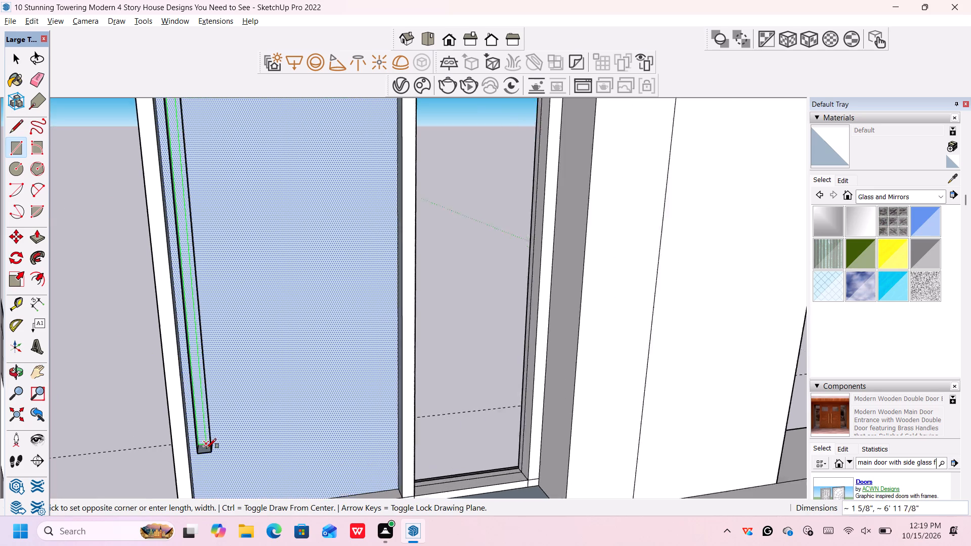
{"action": "scroll", "coordinate": [206, 448], "scroll_direction": "up", "scroll_amount": 17}
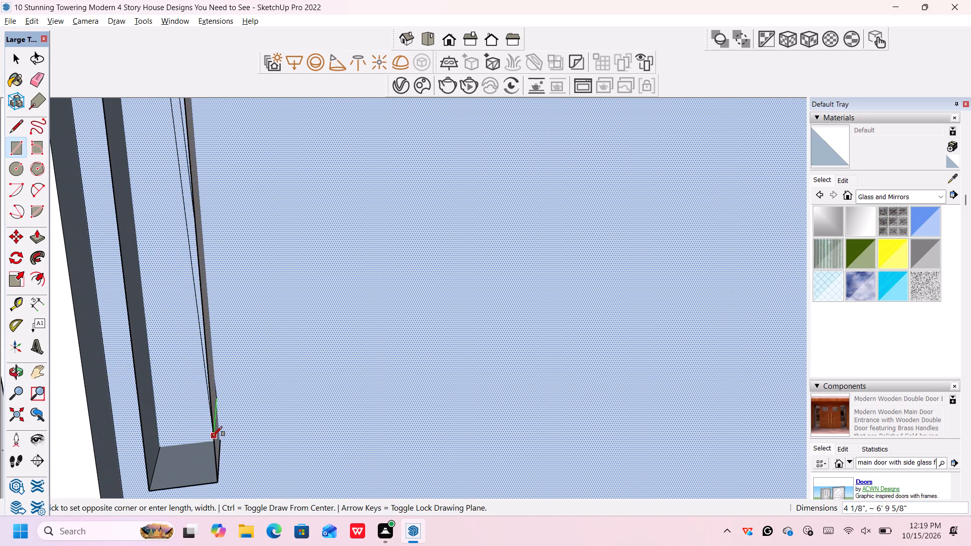
{"action": "middle_click_drag", "start_coordinate": [209, 440], "coordinate": [251, 447]}
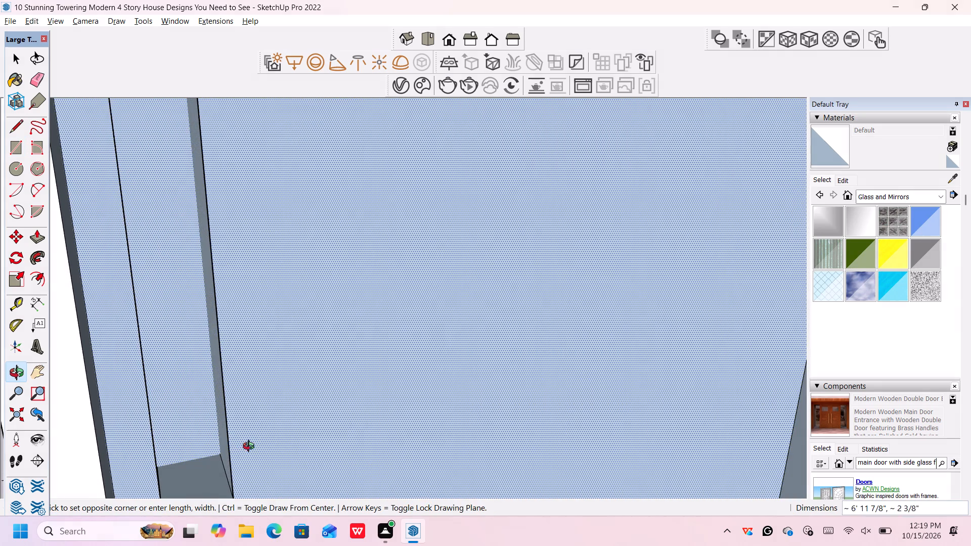
{"action": "left_click", "coordinate": [220, 452]}
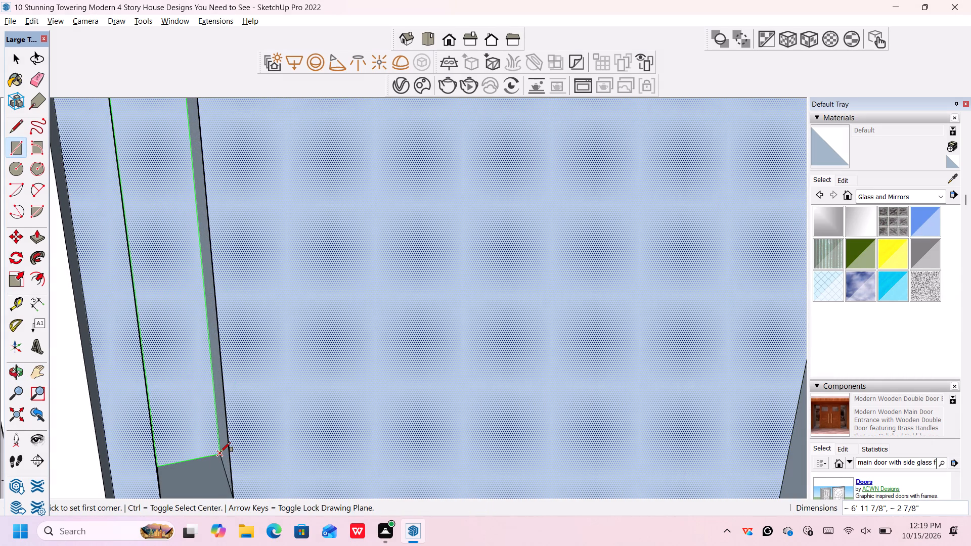
{"action": "key", "text": "space"}
Delete the newly outlined rectangular face inside the vertical strip, keeping the rest of the central panel face.
{"action": "scroll", "coordinate": [229, 435], "scroll_direction": "down", "scroll_amount": 8}
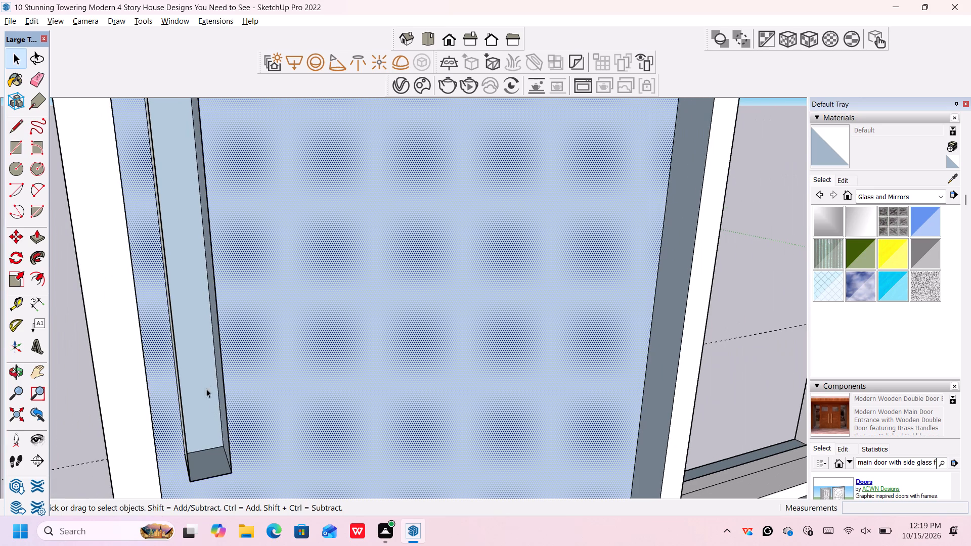
{"action": "left_click", "coordinate": [205, 376]}
{"action": "scroll", "coordinate": [203, 378], "scroll_direction": "down", "scroll_amount": 2}
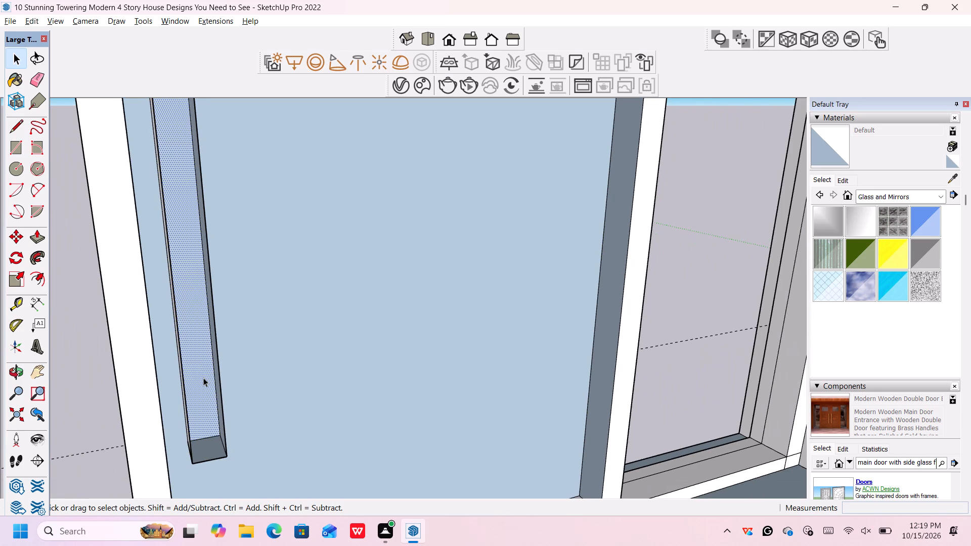
{"action": "key", "text": "Delete"}
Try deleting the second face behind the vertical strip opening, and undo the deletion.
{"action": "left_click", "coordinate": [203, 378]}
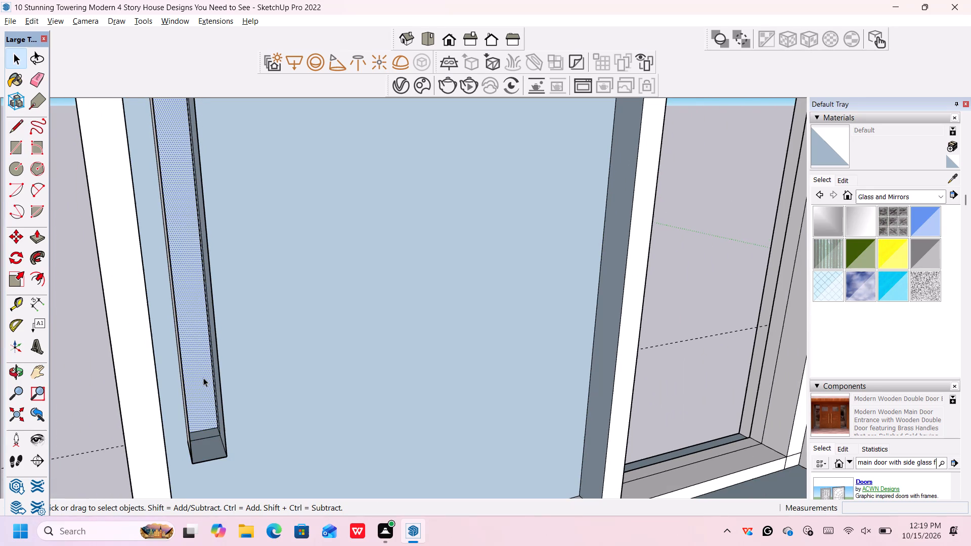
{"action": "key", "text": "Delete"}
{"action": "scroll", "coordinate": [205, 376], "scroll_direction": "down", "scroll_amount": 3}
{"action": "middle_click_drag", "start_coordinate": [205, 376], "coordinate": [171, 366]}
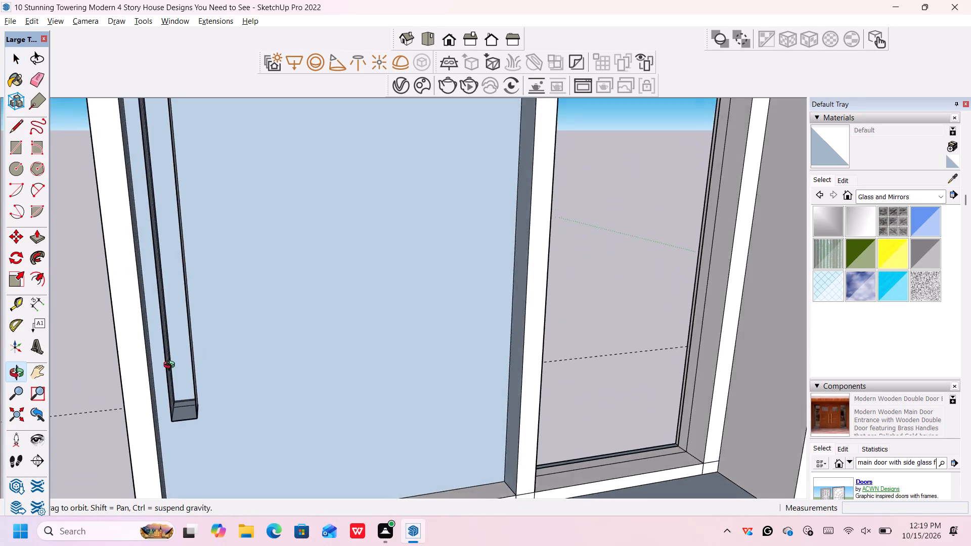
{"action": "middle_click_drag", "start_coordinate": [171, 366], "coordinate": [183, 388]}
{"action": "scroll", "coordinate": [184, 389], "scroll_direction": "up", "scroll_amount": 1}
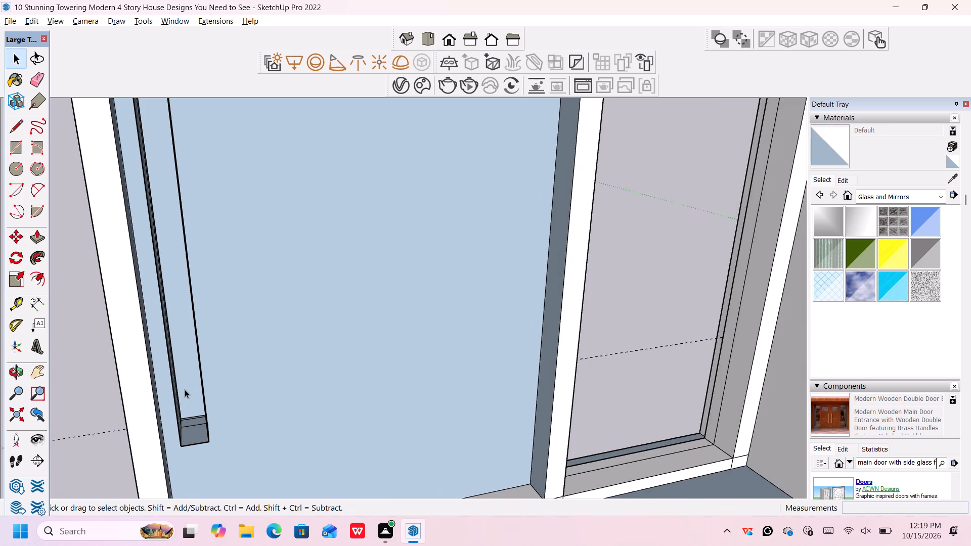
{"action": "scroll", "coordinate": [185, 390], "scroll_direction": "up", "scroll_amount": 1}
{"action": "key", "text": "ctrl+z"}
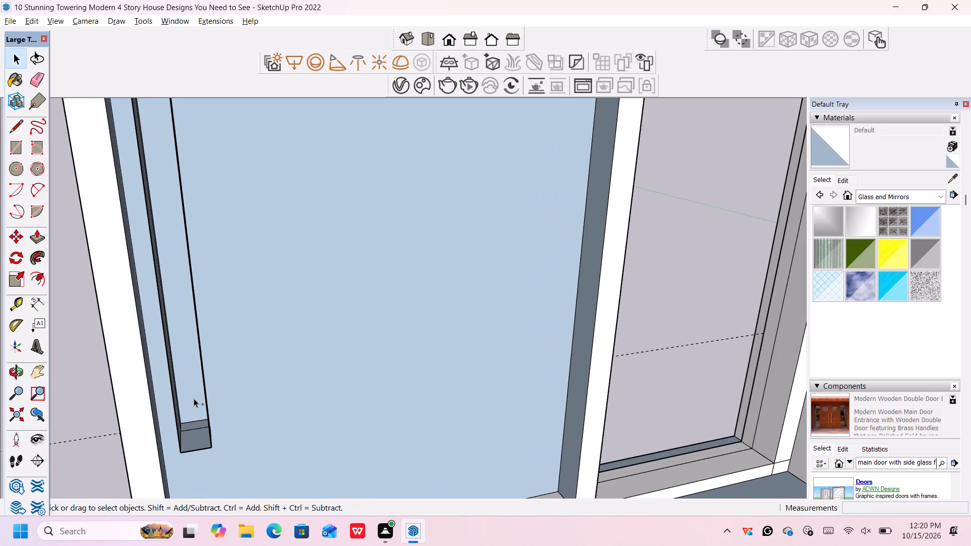
Paint the remaining face inside the vertical strip with Translucent Glass Gray.
{"action": "left_click", "coordinate": [196, 395]}
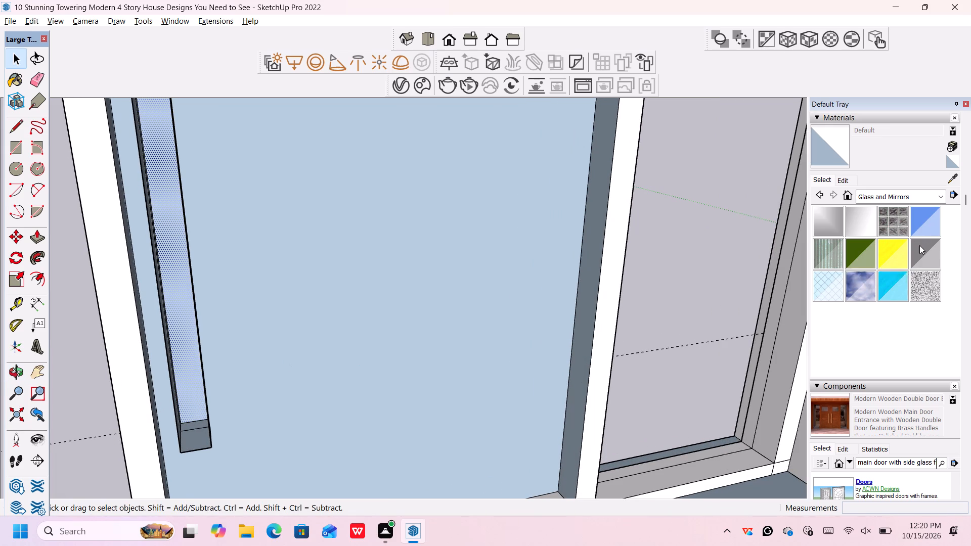
{"action": "left_click", "coordinate": [920, 245]}
{"action": "left_click", "coordinate": [182, 297]}
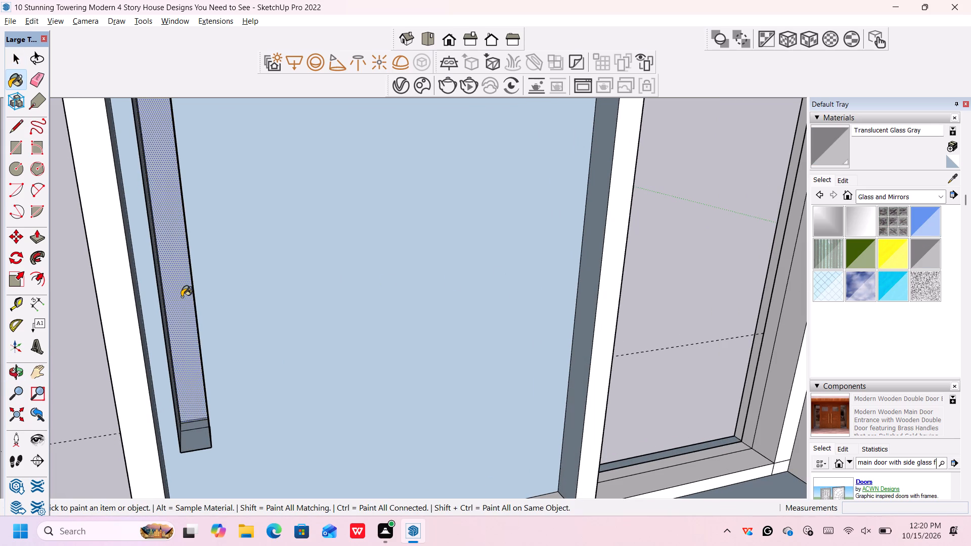
{"action": "key", "text": "space"}
Extrude the grey glass face of the vertical strip with Push/Pull.
{"action": "scroll", "coordinate": [205, 284], "scroll_direction": "down", "scroll_amount": 2}
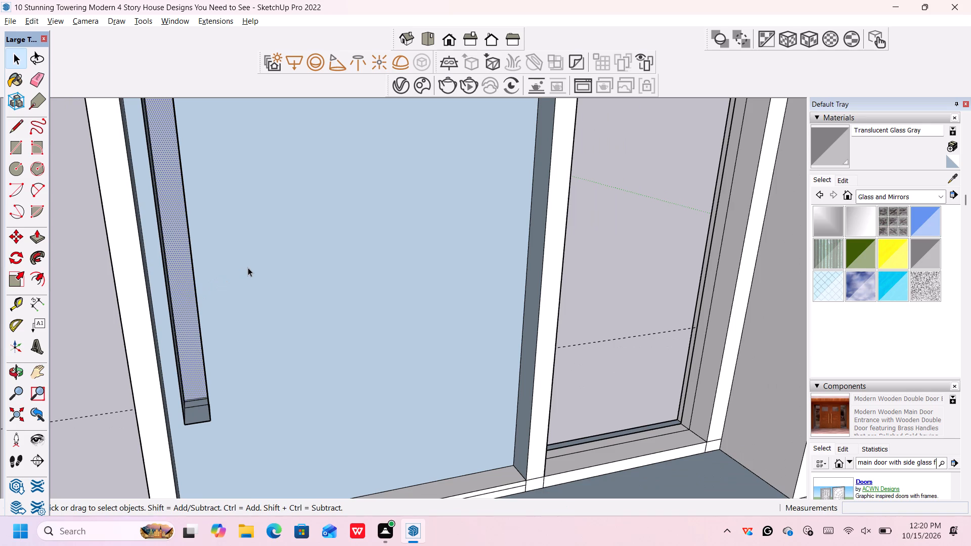
{"action": "key", "text": "p"}
{"action": "left_click", "coordinate": [292, 260]}
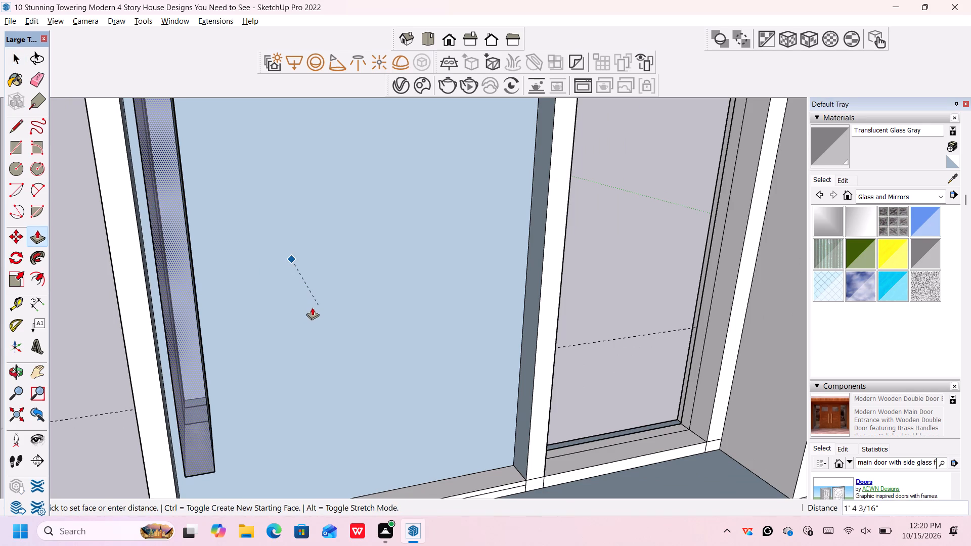
Push/Pull the central door panel's face about 3 7/8" within the frame between the two side glass openings.
{"action": "key", "text": "Escape"}
{"action": "left_click", "coordinate": [418, 252]}
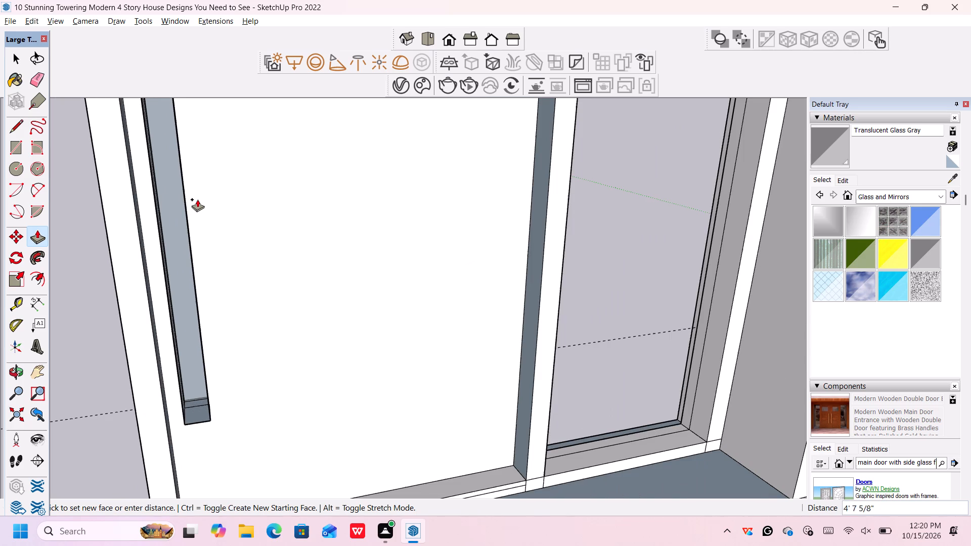
{"action": "left_click", "coordinate": [457, 200]}
Delete the exterior face covering the narrow vertical slot near the edge of the central door panel.
{"action": "scroll", "coordinate": [458, 200], "scroll_direction": "down", "scroll_amount": 7}
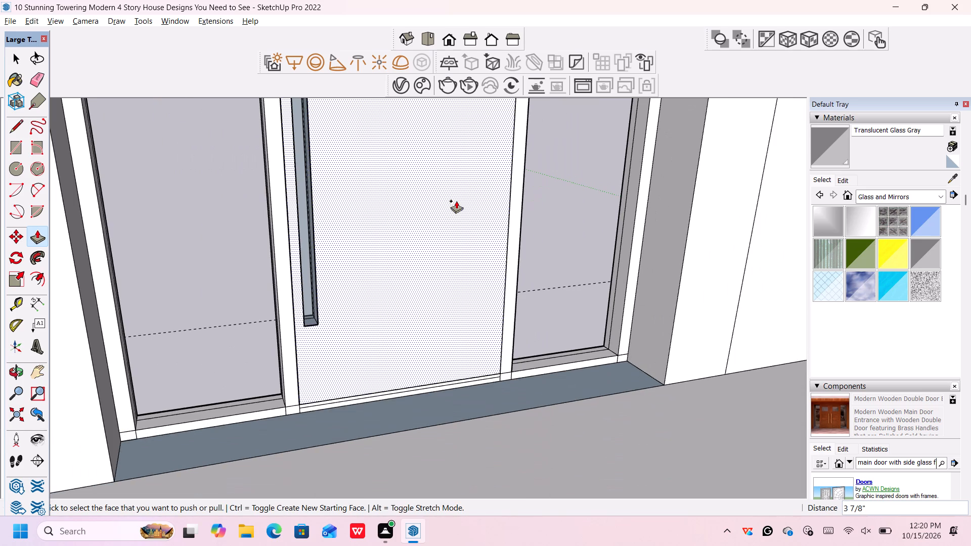
{"action": "scroll", "coordinate": [223, 213], "scroll_direction": "up", "scroll_amount": 17}
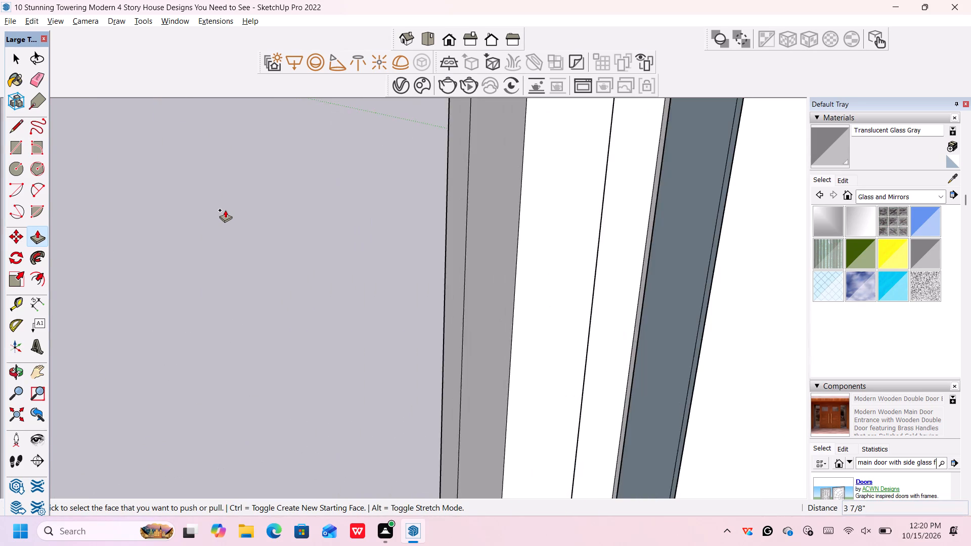
{"action": "scroll", "coordinate": [225, 210], "scroll_direction": "down", "scroll_amount": 1}
{"action": "scroll", "coordinate": [225, 210], "scroll_direction": "up", "scroll_amount": 17}
{"action": "scroll", "coordinate": [225, 210], "scroll_direction": "down", "scroll_amount": 4}
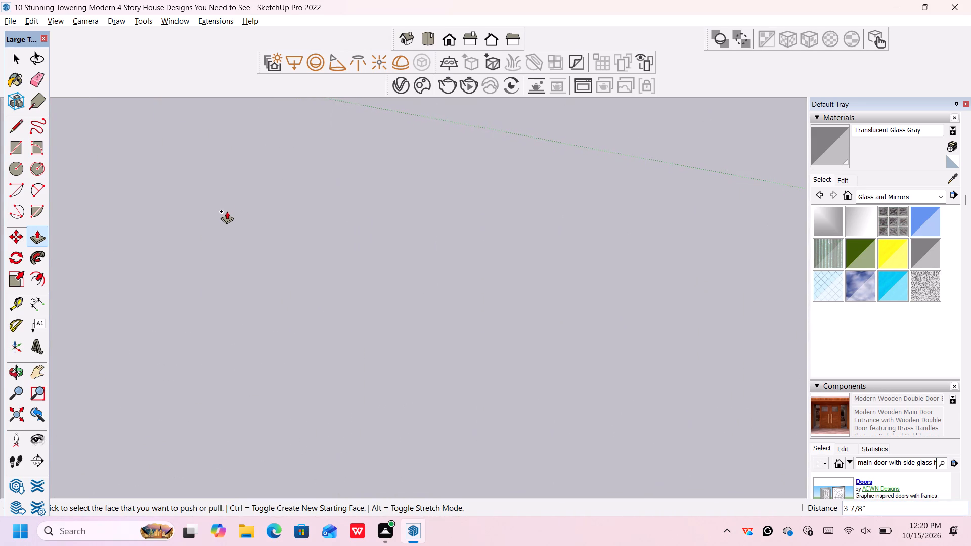
{"action": "middle_click_drag", "start_coordinate": [227, 211], "coordinate": [556, 249]}
{"action": "scroll", "coordinate": [559, 249], "scroll_direction": "down", "scroll_amount": 13}
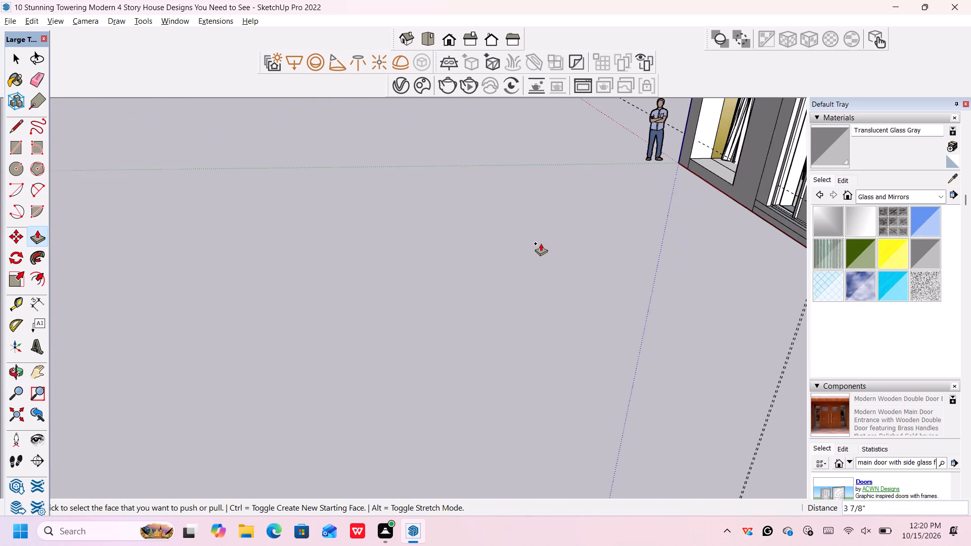
{"action": "scroll", "coordinate": [541, 243], "scroll_direction": "down", "scroll_amount": 13}
{"action": "middle_click_drag", "start_coordinate": [589, 265], "coordinate": [724, 261]}
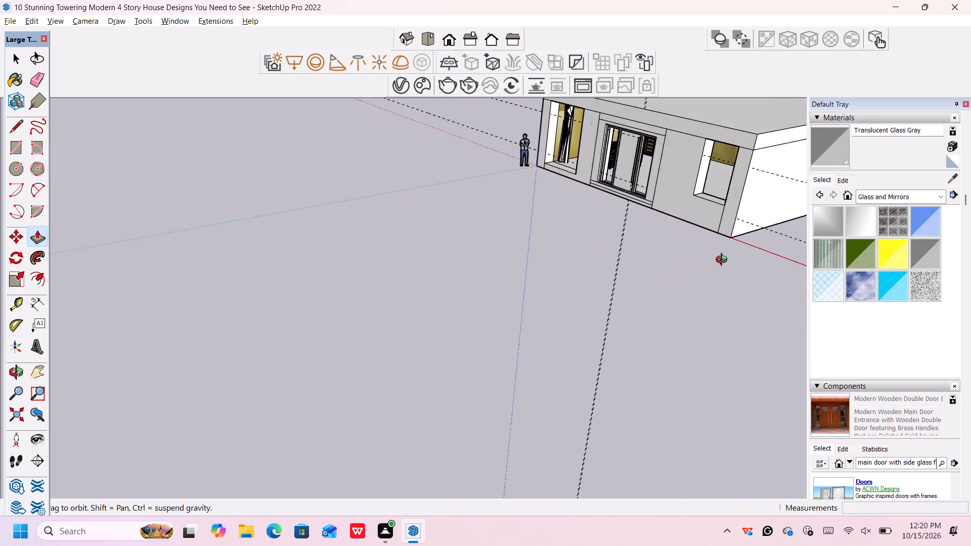
{"action": "middle_click_drag", "start_coordinate": [724, 261], "coordinate": [732, 254]}
{"action": "scroll", "coordinate": [577, 223], "scroll_direction": "up", "scroll_amount": 6}
{"action": "middle_click_drag", "start_coordinate": [577, 223], "coordinate": [567, 230]}
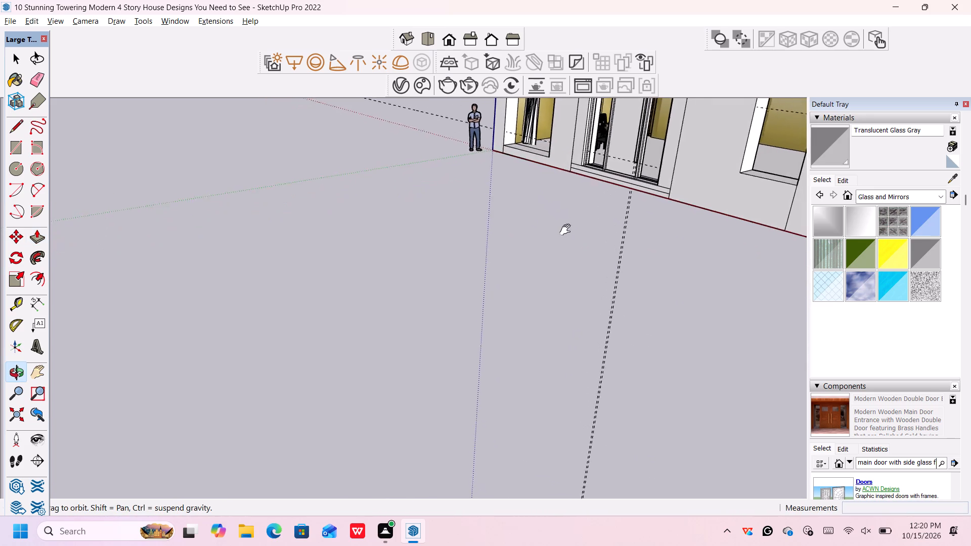
{"action": "middle_click_drag", "start_coordinate": [567, 230], "coordinate": [440, 324]}
{"action": "middle_click_drag", "start_coordinate": [447, 325], "coordinate": [452, 323]}
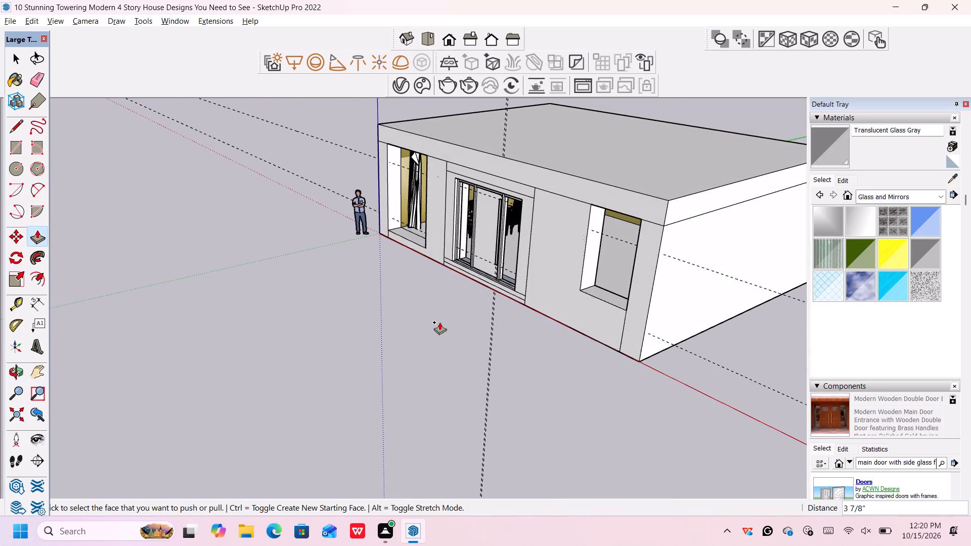
{"action": "scroll", "coordinate": [439, 321], "scroll_direction": "up", "scroll_amount": 5}
{"action": "middle_click_drag", "start_coordinate": [438, 323], "coordinate": [487, 320]}
{"action": "middle_click_drag", "start_coordinate": [515, 320], "coordinate": [573, 319]}
{"action": "middle_click", "coordinate": [575, 318]}
{"action": "middle_click", "coordinate": [596, 312]}
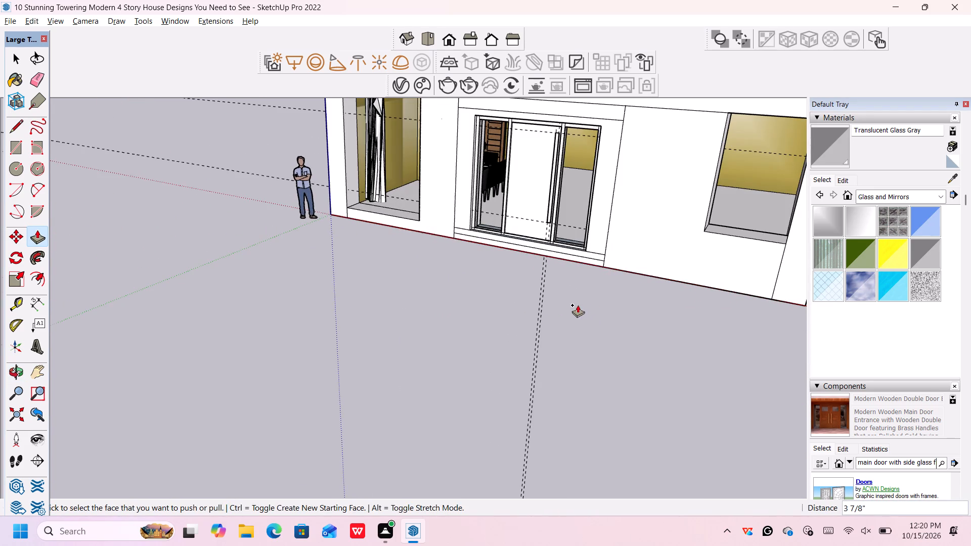
{"action": "scroll", "coordinate": [548, 231], "scroll_direction": "up", "scroll_amount": 6}
{"action": "scroll", "coordinate": [521, 282], "scroll_direction": "down", "scroll_amount": 4}
{"action": "middle_click_drag", "start_coordinate": [520, 284], "coordinate": [520, 286]}
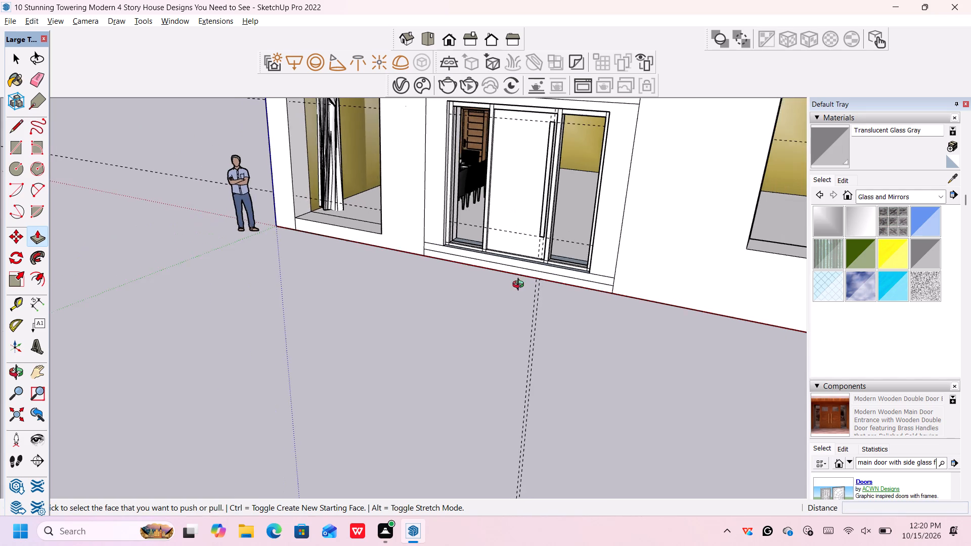
{"action": "middle_click_drag", "start_coordinate": [520, 286], "coordinate": [534, 308]}
{"action": "scroll", "coordinate": [544, 324], "scroll_direction": "up", "scroll_amount": 2}
{"action": "key", "text": "space"}
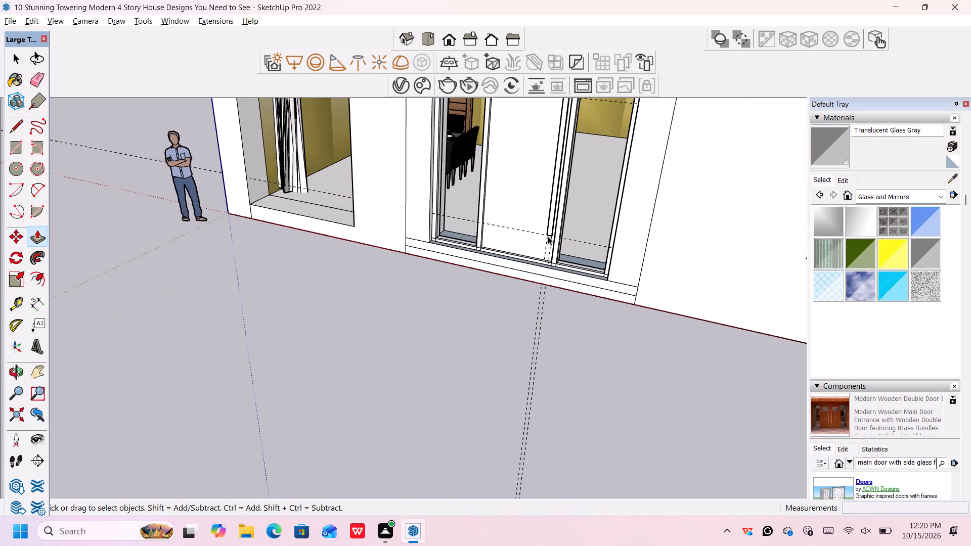
{"action": "scroll", "coordinate": [550, 220], "scroll_direction": "down", "scroll_amount": 3}
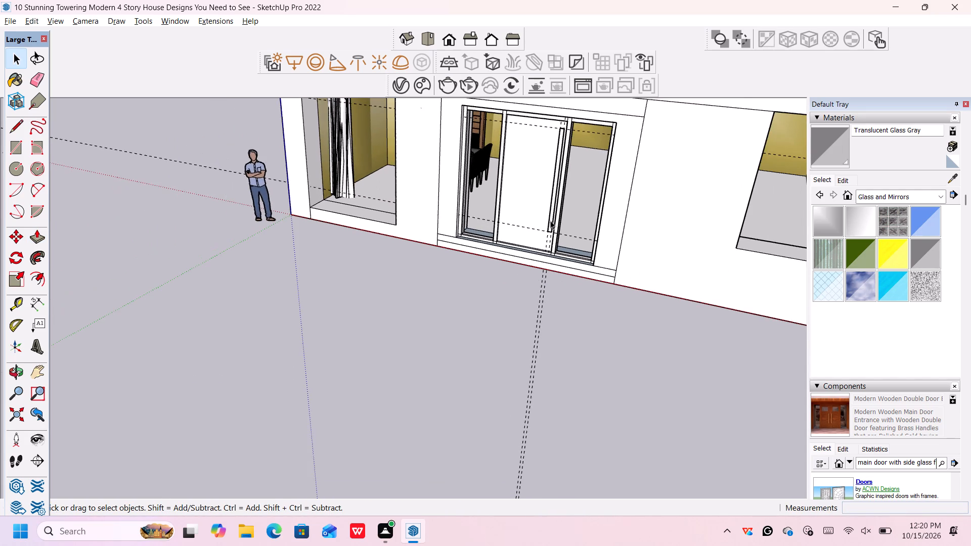
{"action": "scroll", "coordinate": [550, 220], "scroll_direction": "up", "scroll_amount": 1}
{"action": "middle_click_drag", "start_coordinate": [550, 220], "coordinate": [519, 232], "text": "shift"}
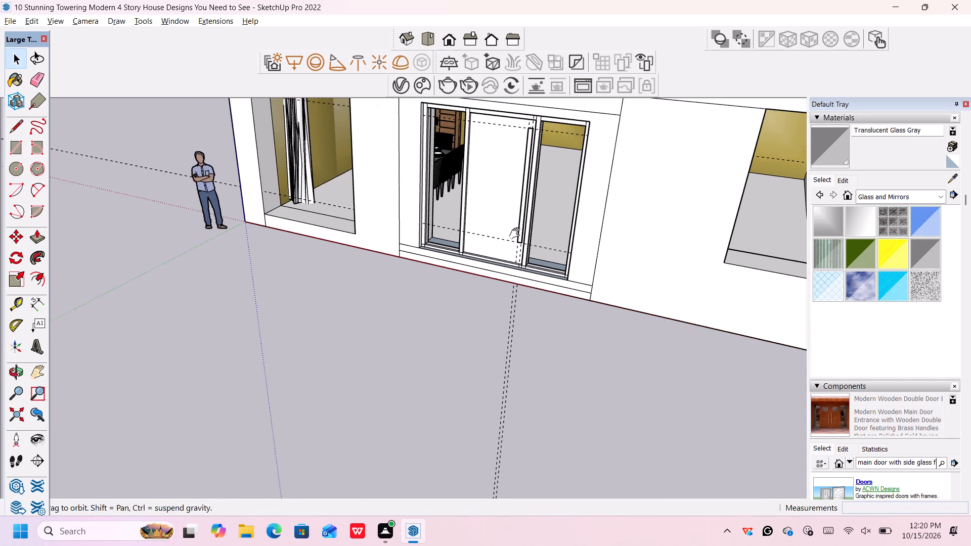
{"action": "scroll", "coordinate": [501, 252], "scroll_direction": "up", "scroll_amount": 5}
{"action": "left_click", "coordinate": [531, 223]}
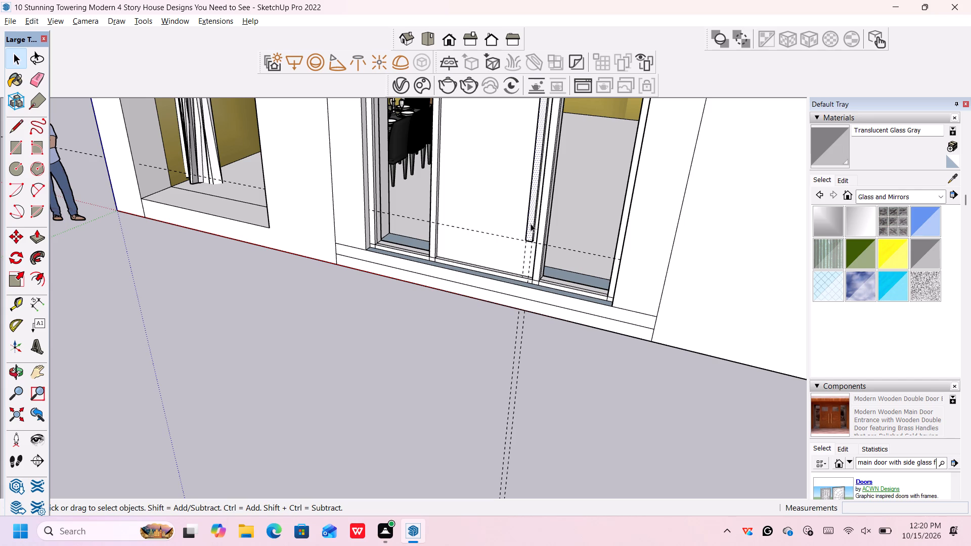
{"action": "key", "text": "Delete"}
Examine the central door panel's vertical slot and the side-opening frames from outside, up to the left opening's top frame.
{"action": "scroll", "coordinate": [531, 224], "scroll_direction": "up", "scroll_amount": 6}
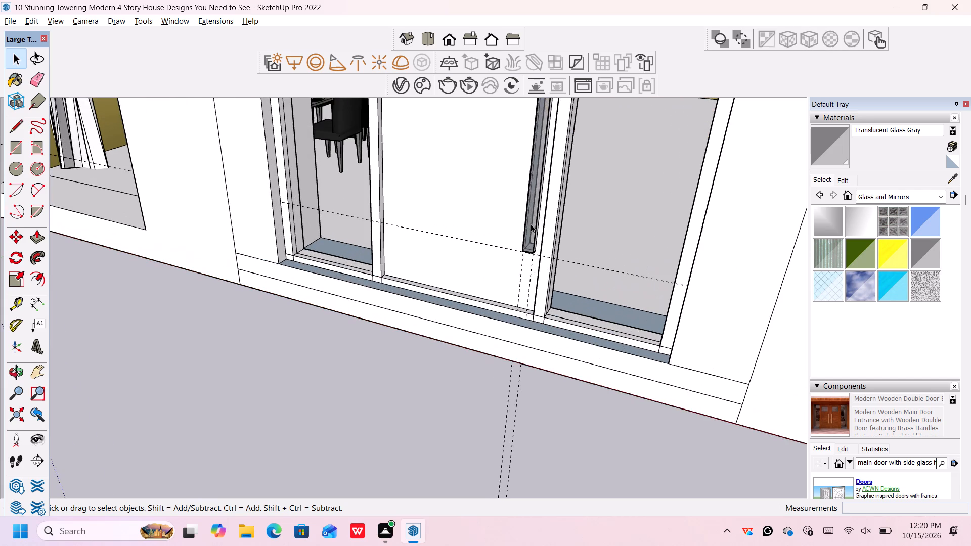
{"action": "scroll", "coordinate": [536, 242], "scroll_direction": "up", "scroll_amount": 13}
{"action": "scroll", "coordinate": [531, 255], "scroll_direction": "down", "scroll_amount": 11}
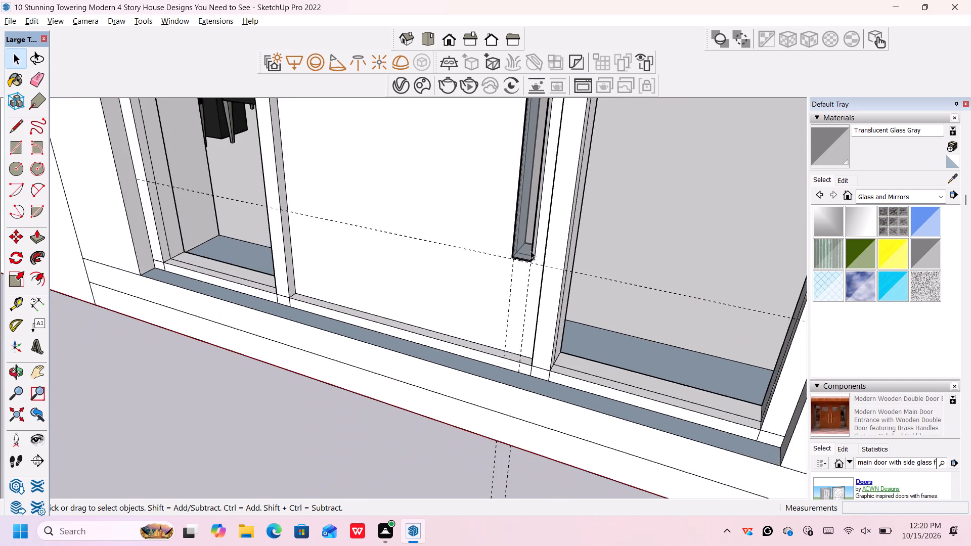
{"action": "scroll", "coordinate": [531, 251], "scroll_direction": "down", "scroll_amount": 19}
{"action": "scroll", "coordinate": [531, 249], "scroll_direction": "down", "scroll_amount": 7}
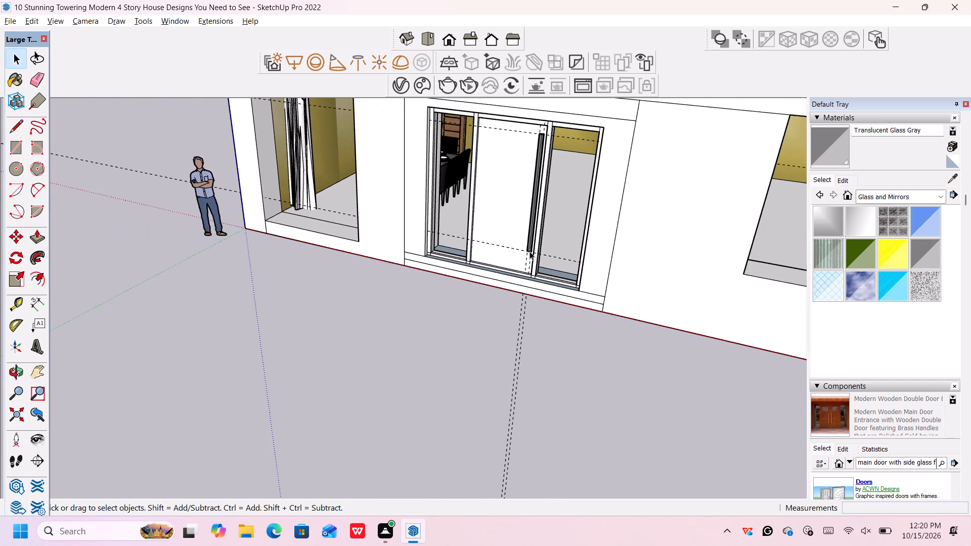
{"action": "middle_click_drag", "start_coordinate": [444, 305], "coordinate": [545, 301]}
{"action": "scroll", "coordinate": [543, 300], "scroll_direction": "up", "scroll_amount": 2}
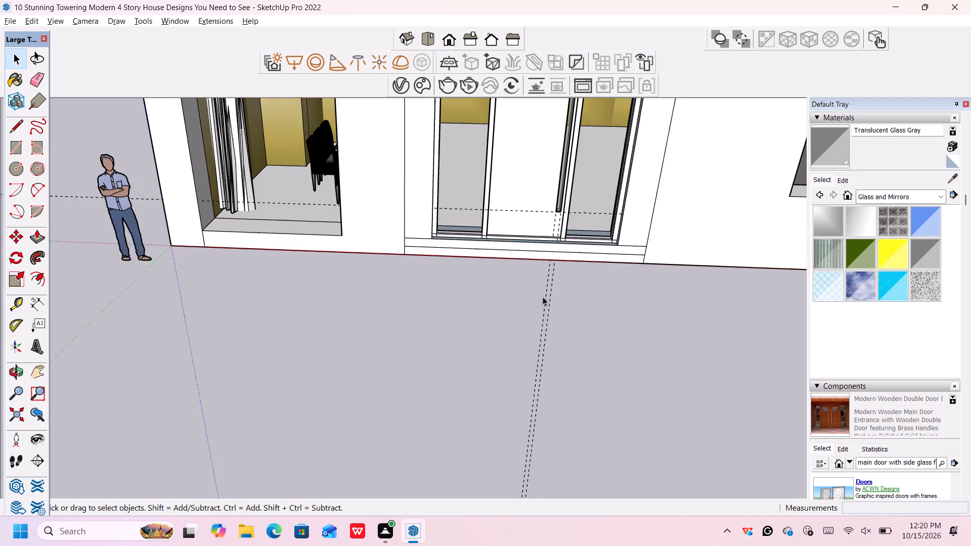
{"action": "scroll", "coordinate": [543, 297], "scroll_direction": "up", "scroll_amount": 1}
{"action": "middle_click_drag", "start_coordinate": [536, 291], "coordinate": [507, 361], "text": "shift"}
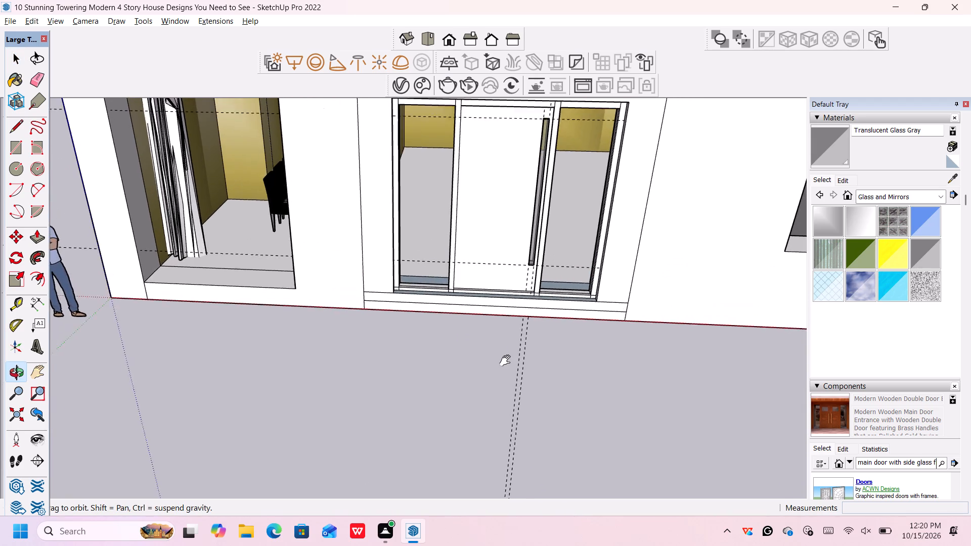
{"action": "middle_click_drag", "start_coordinate": [507, 361], "coordinate": [498, 402], "text": "shift"}
{"action": "scroll", "coordinate": [519, 338], "scroll_direction": "up", "scroll_amount": 10}
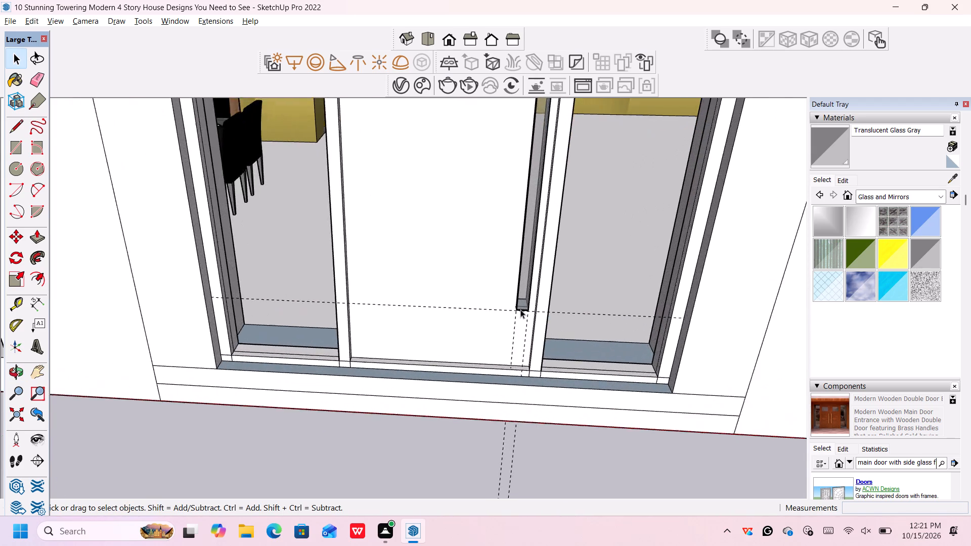
{"action": "scroll", "coordinate": [520, 309], "scroll_direction": "up", "scroll_amount": 9}
{"action": "scroll", "coordinate": [520, 311], "scroll_direction": "down", "scroll_amount": 7}
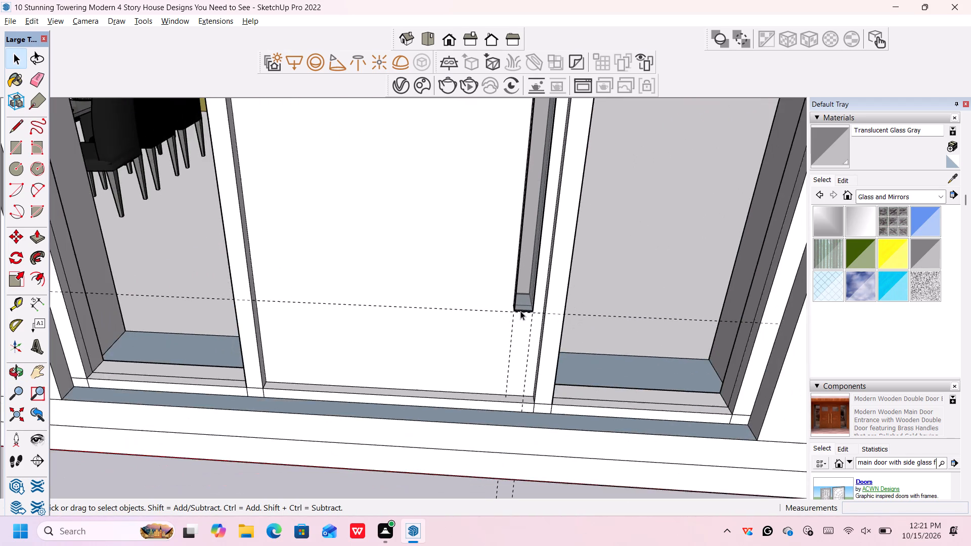
{"action": "scroll", "coordinate": [520, 311], "scroll_direction": "down", "scroll_amount": 20}
{"action": "scroll", "coordinate": [520, 311], "scroll_direction": "down", "scroll_amount": 6}
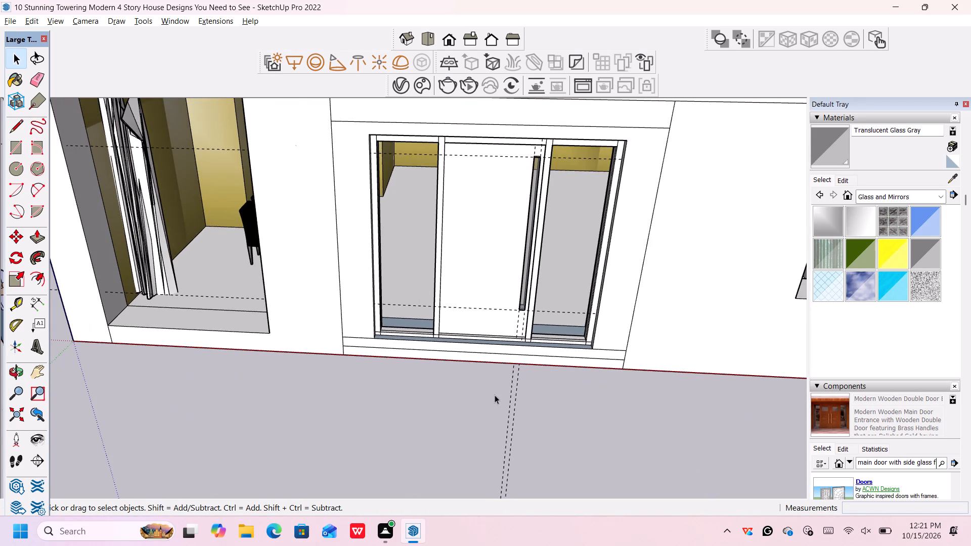
{"action": "middle_click_drag", "start_coordinate": [491, 393], "coordinate": [485, 345]}
{"action": "scroll", "coordinate": [482, 345], "scroll_direction": "up", "scroll_amount": 1}
{"action": "middle_click_drag", "start_coordinate": [481, 347], "coordinate": [482, 359], "text": "shift"}
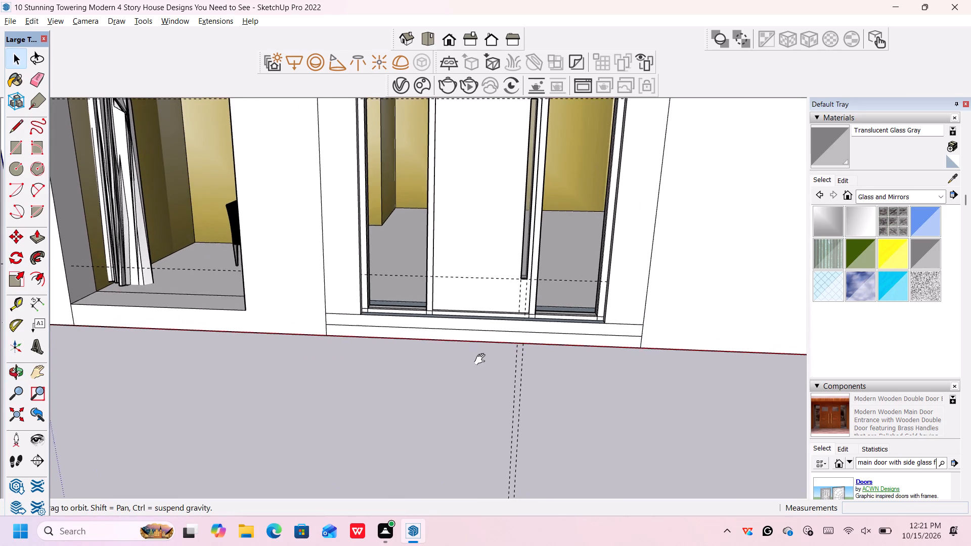
{"action": "middle_click_drag", "start_coordinate": [482, 359], "coordinate": [463, 432], "text": "shift"}
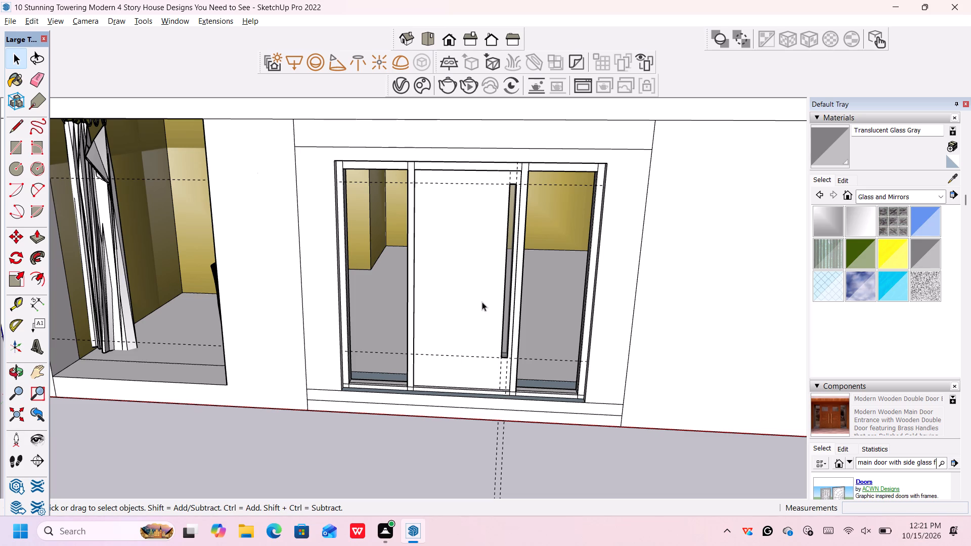
{"action": "middle_click_drag", "start_coordinate": [539, 460], "coordinate": [540, 411]}
{"action": "scroll", "coordinate": [288, 314], "scroll_direction": "up", "scroll_amount": 1}
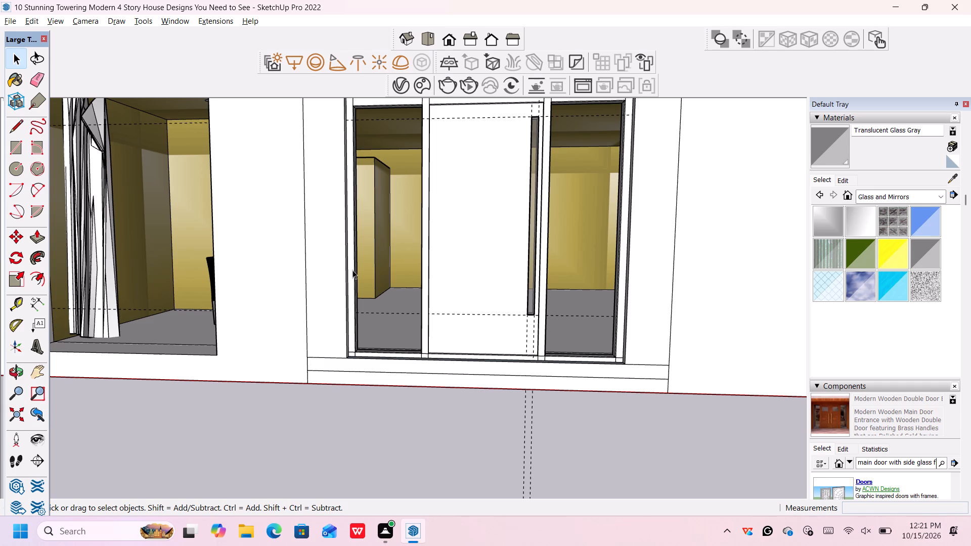
{"action": "middle_click_drag", "start_coordinate": [351, 271], "coordinate": [303, 304], "text": "shift"}
{"action": "middle_click", "coordinate": [303, 304], "text": "shift"}
{"action": "scroll", "coordinate": [323, 216], "scroll_direction": "up", "scroll_amount": 2}
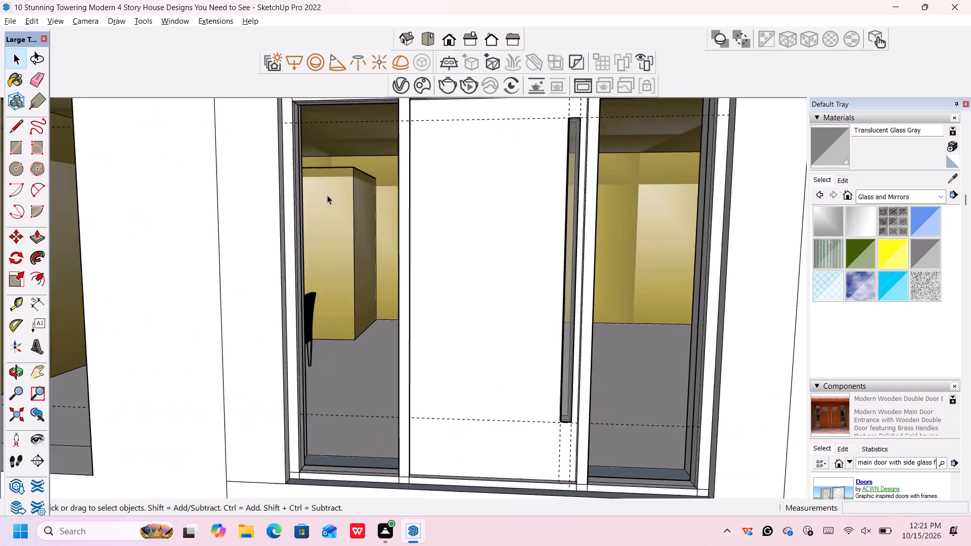
{"action": "scroll", "coordinate": [327, 195], "scroll_direction": "up", "scroll_amount": 1}
{"action": "scroll", "coordinate": [327, 197], "scroll_direction": "down", "scroll_amount": 3}
{"action": "scroll", "coordinate": [329, 193], "scroll_direction": "up", "scroll_amount": 1}
{"action": "middle_click_drag", "start_coordinate": [328, 197], "coordinate": [313, 178]}
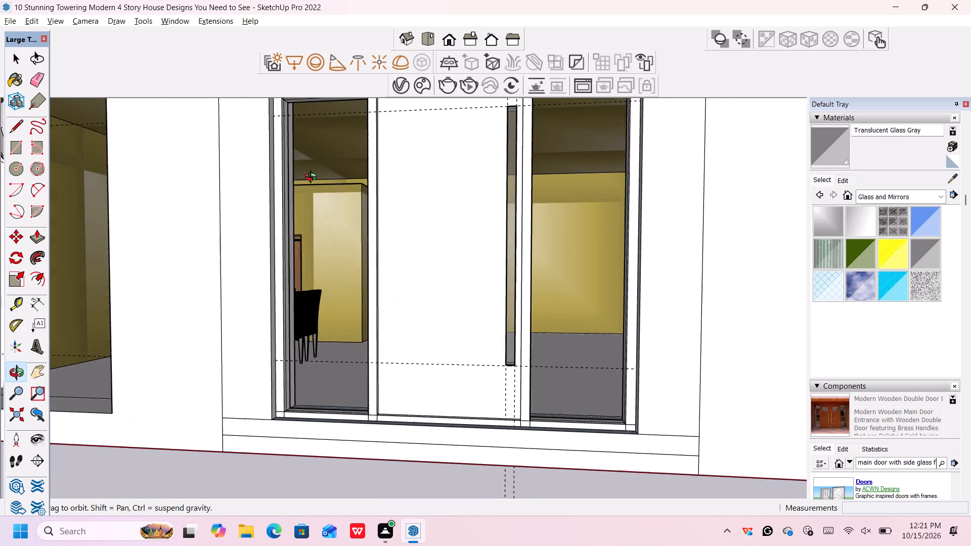
{"action": "middle_click_drag", "start_coordinate": [313, 178], "coordinate": [312, 181]}
{"action": "middle_click", "coordinate": [312, 181]}
{"action": "middle_click", "coordinate": [312, 182]}
{"action": "middle_click_drag", "start_coordinate": [312, 183], "coordinate": [315, 198]}
{"action": "scroll", "coordinate": [315, 325], "scroll_direction": "down", "scroll_amount": 1}
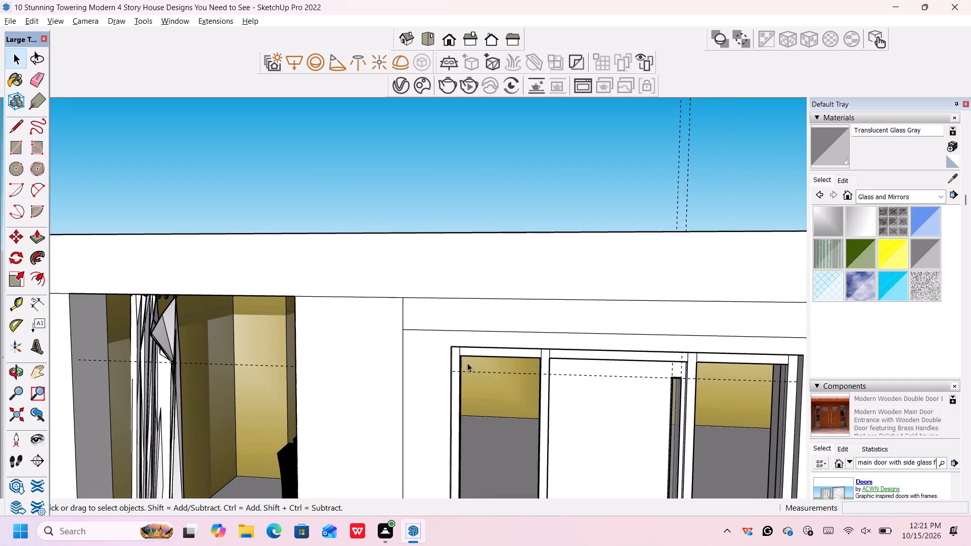
{"action": "scroll", "coordinate": [480, 364], "scroll_direction": "up", "scroll_amount": 5}
{"action": "scroll", "coordinate": [506, 370], "scroll_direction": "down", "scroll_amount": 2}
{"action": "middle_click_drag", "start_coordinate": [506, 369], "coordinate": [485, 329]}
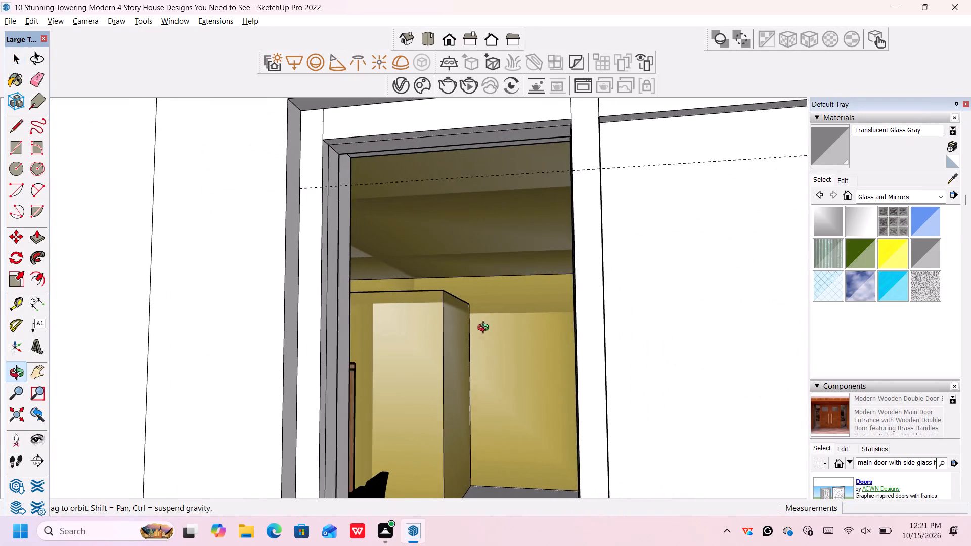
{"action": "middle_click_drag", "start_coordinate": [485, 329], "coordinate": [484, 329]}
{"action": "scroll", "coordinate": [414, 133], "scroll_direction": "up", "scroll_amount": 6}
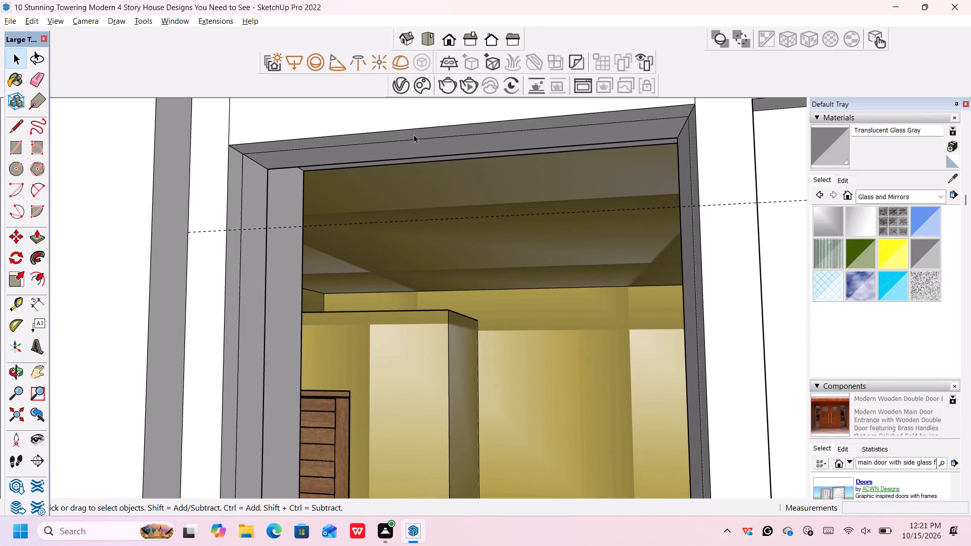
{"action": "scroll", "coordinate": [414, 134], "scroll_direction": "up", "scroll_amount": 1}
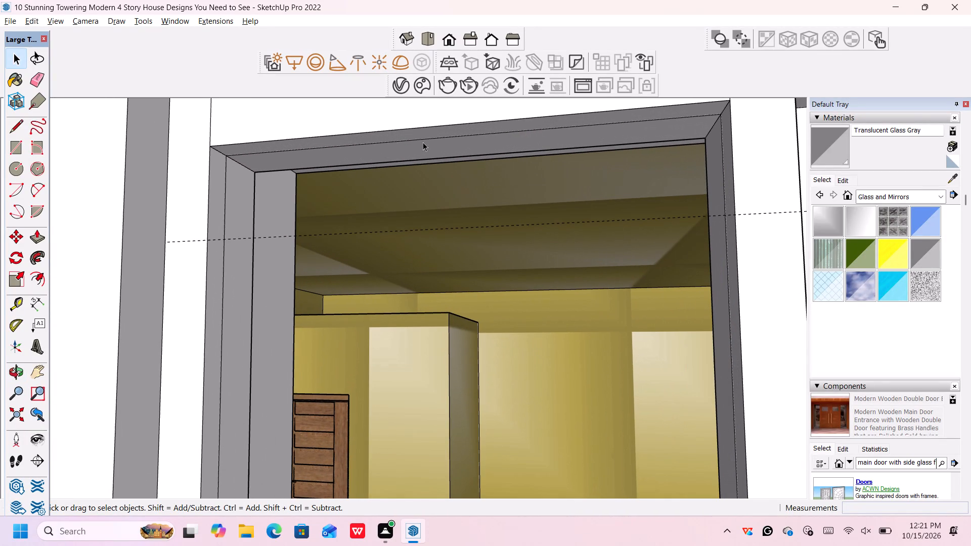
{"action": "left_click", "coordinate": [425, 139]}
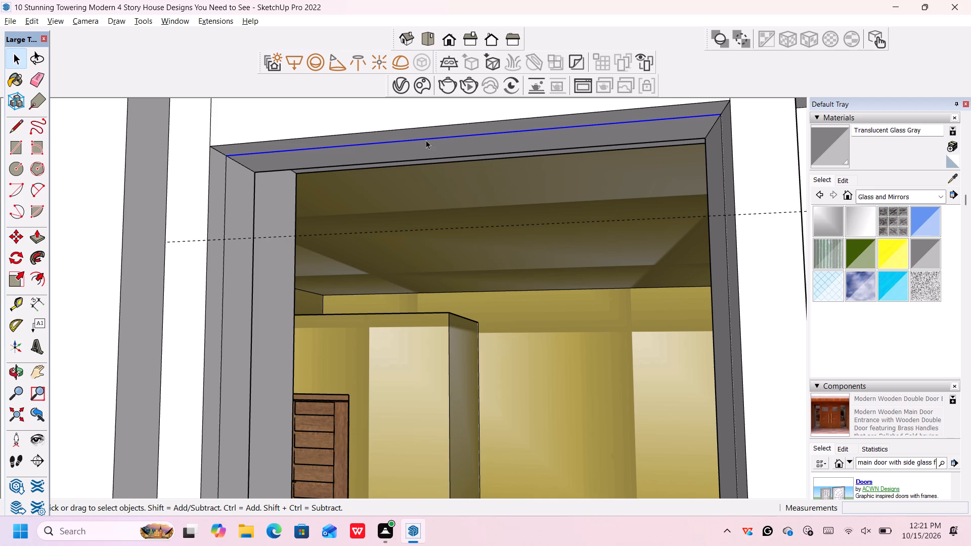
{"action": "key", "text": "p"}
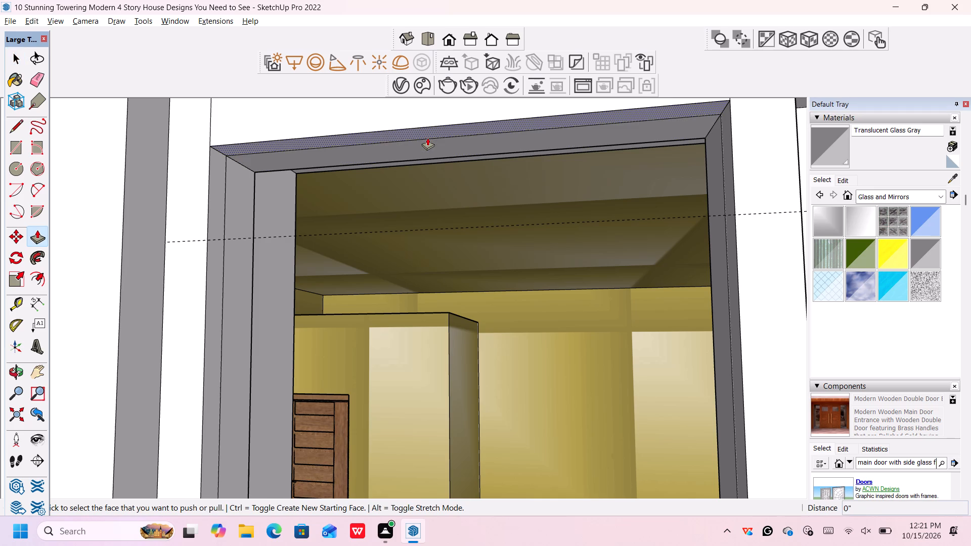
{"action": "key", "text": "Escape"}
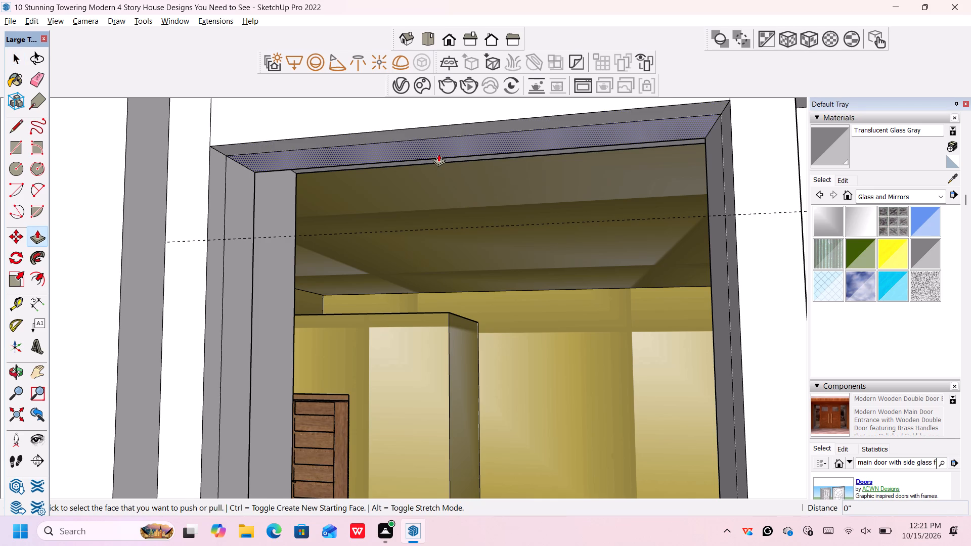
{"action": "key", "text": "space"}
Place a guide 1" from the lengthwise edge on the underside of the left side opening's top frame.
{"action": "key", "text": "t"}
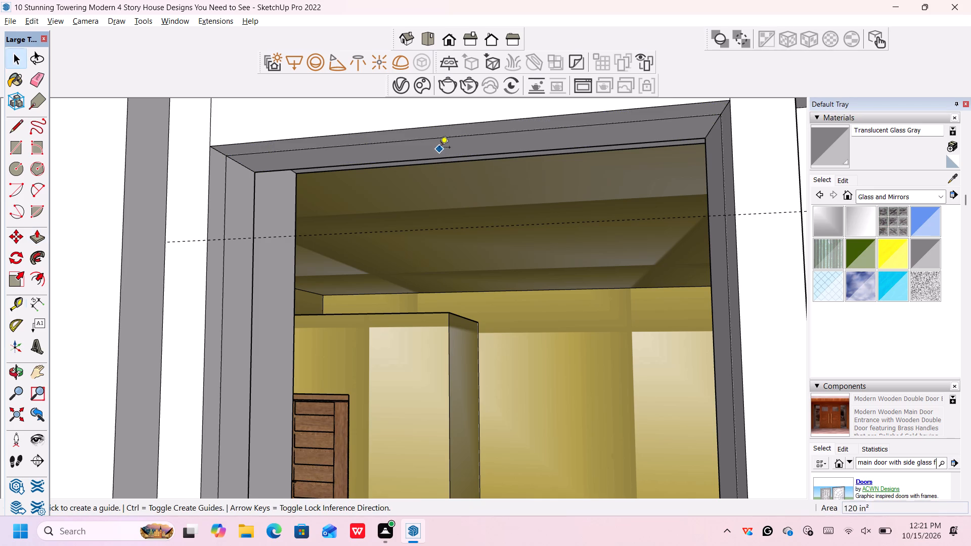
{"action": "left_click", "coordinate": [438, 138]}
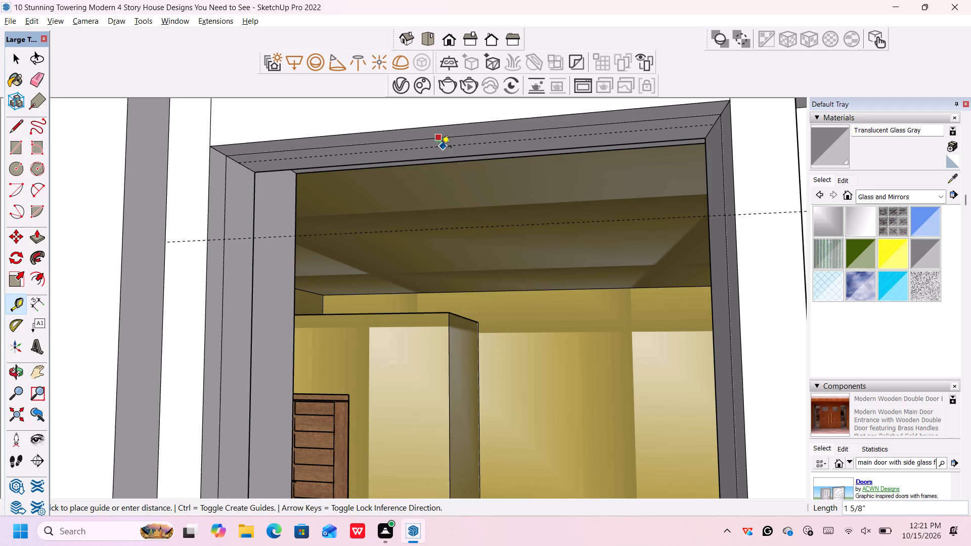
{"action": "key", "text": "1"}
{"action": "key", "text": "shift+quotedbl"}
{"action": "key", "text": "Return"}
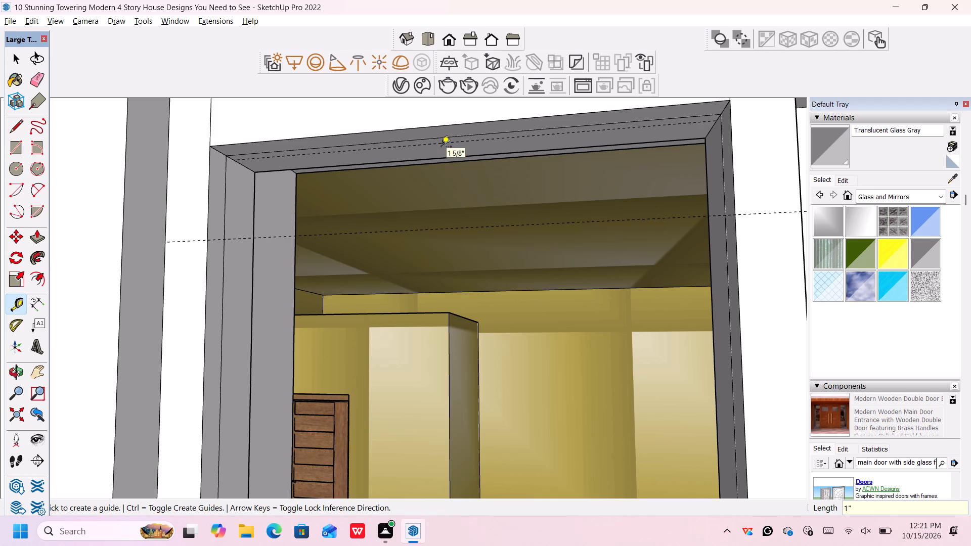
{"action": "key", "text": "space"}
Draw a line about 2' 5" long along the guide across the underside of the left side opening's top frame.
{"action": "key", "text": "semicolon"}
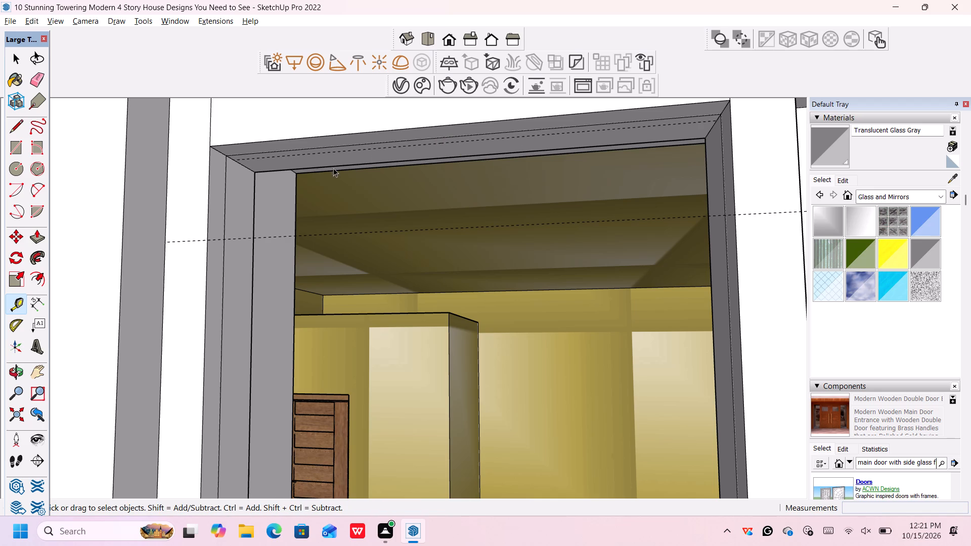
{"action": "key", "text": "l"}
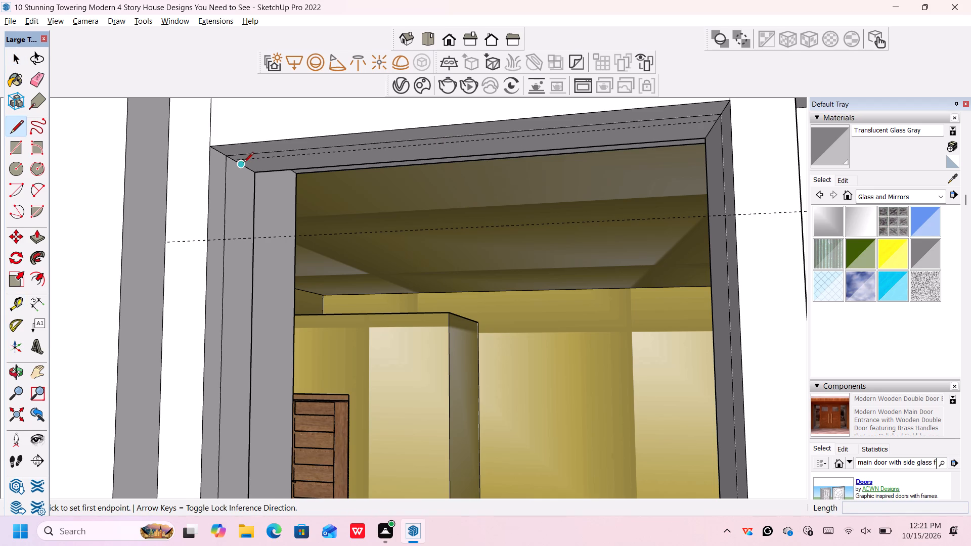
{"action": "left_click", "coordinate": [237, 161]}
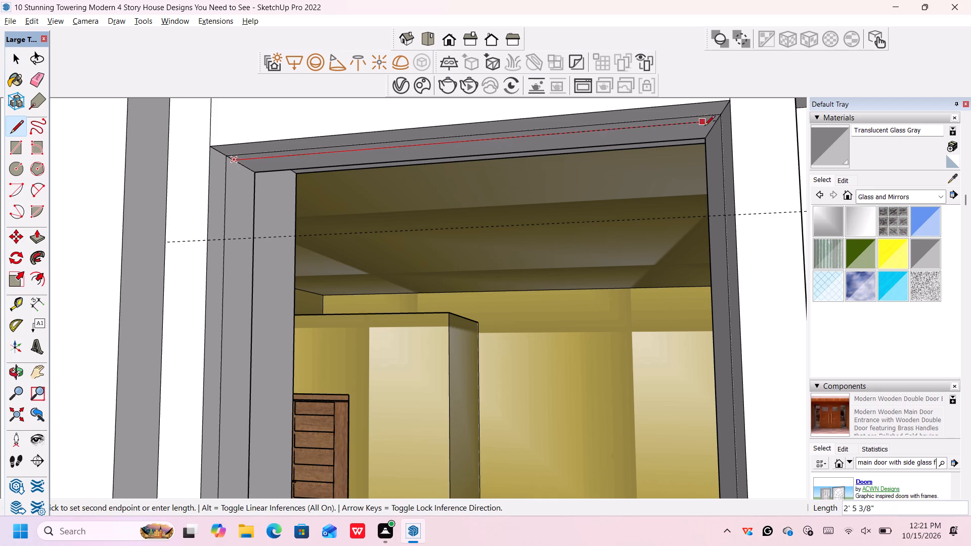
{"action": "left_click", "coordinate": [716, 125]}
Draw a line about 2' 5" long along the guide across the underside of the right side opening's top frame.
{"action": "scroll", "coordinate": [711, 126], "scroll_direction": "down", "scroll_amount": 11}
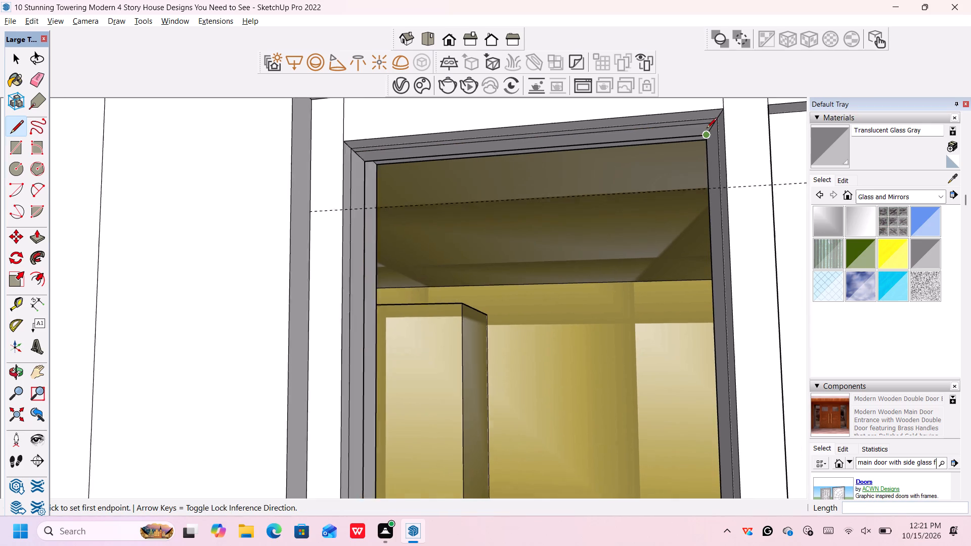
{"action": "scroll", "coordinate": [707, 129], "scroll_direction": "down", "scroll_amount": 17}
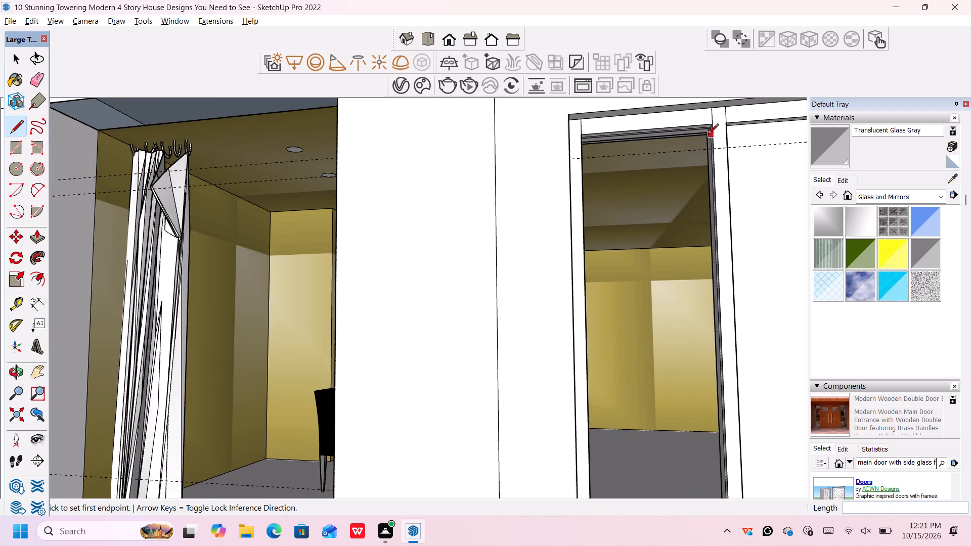
{"action": "middle_click_drag", "start_coordinate": [708, 136], "coordinate": [647, 133], "text": "shift"}
{"action": "middle_click_drag", "start_coordinate": [513, 136], "coordinate": [504, 137], "text": "shift"}
{"action": "scroll", "coordinate": [475, 166], "scroll_direction": "down", "scroll_amount": 4}
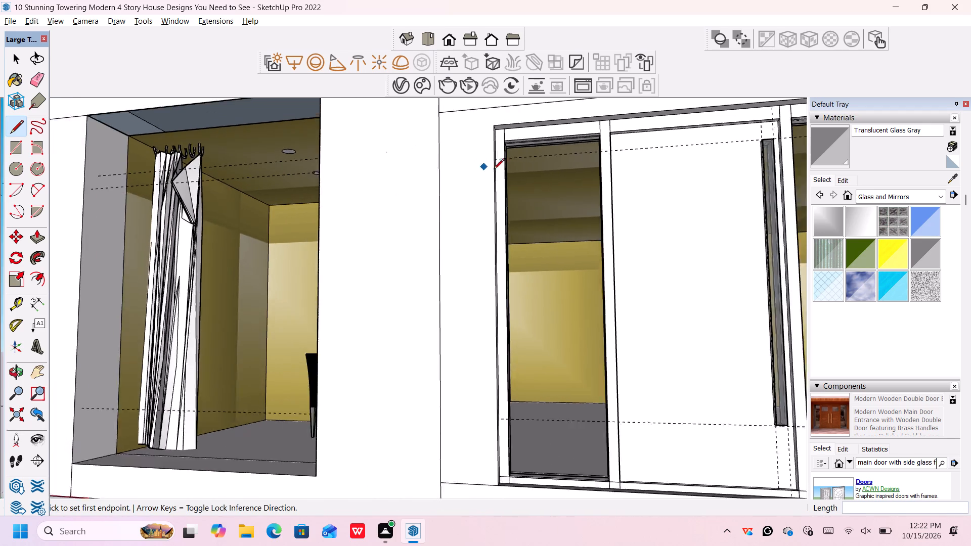
{"action": "scroll", "coordinate": [494, 170], "scroll_direction": "down", "scroll_amount": 2}
{"action": "scroll", "coordinate": [596, 179], "scroll_direction": "down", "scroll_amount": 3}
{"action": "middle_click_drag", "start_coordinate": [738, 205], "coordinate": [546, 233], "text": "shift"}
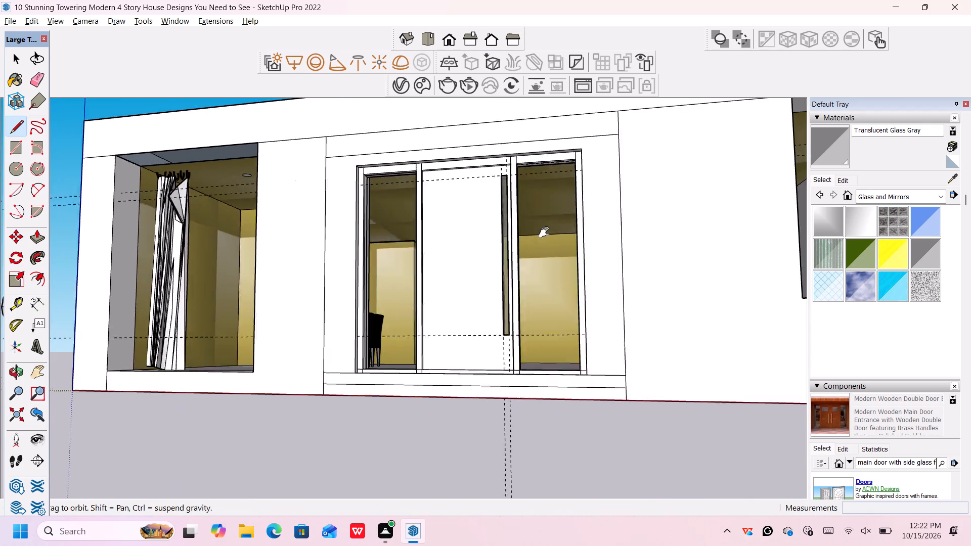
{"action": "middle_click_drag", "start_coordinate": [546, 233], "coordinate": [535, 237], "text": "shift"}
{"action": "middle_click", "coordinate": [534, 237], "text": "shift"}
{"action": "middle_click", "coordinate": [534, 237], "text": "shift"}
{"action": "scroll", "coordinate": [289, 254], "scroll_direction": "up", "scroll_amount": 8}
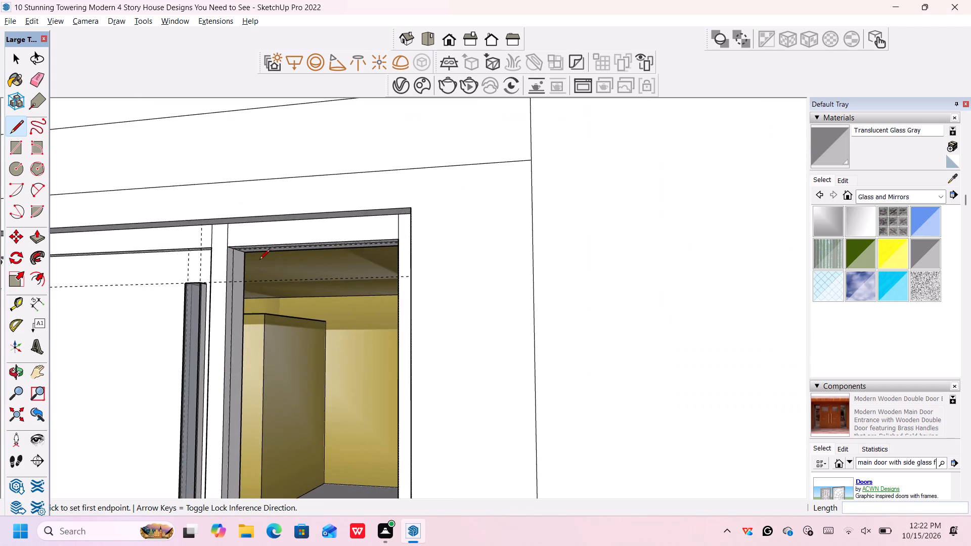
{"action": "scroll", "coordinate": [259, 260], "scroll_direction": "up", "scroll_amount": 5}
{"action": "scroll", "coordinate": [254, 251], "scroll_direction": "down", "scroll_amount": 5}
{"action": "middle_click_drag", "start_coordinate": [254, 255], "coordinate": [252, 236]}
{"action": "middle_click", "coordinate": [252, 236]}
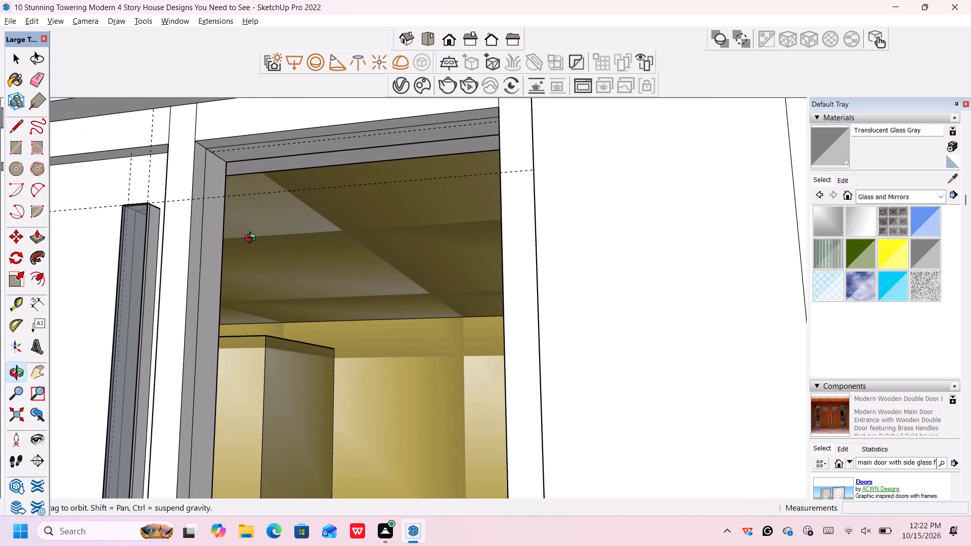
{"action": "middle_click", "coordinate": [224, 192]}
{"action": "middle_click", "coordinate": [227, 193]}
{"action": "middle_click_drag", "start_coordinate": [247, 198], "coordinate": [260, 200]}
{"action": "middle_click_drag", "start_coordinate": [267, 200], "coordinate": [274, 202]}
{"action": "scroll", "coordinate": [261, 175], "scroll_direction": "up", "scroll_amount": 4}
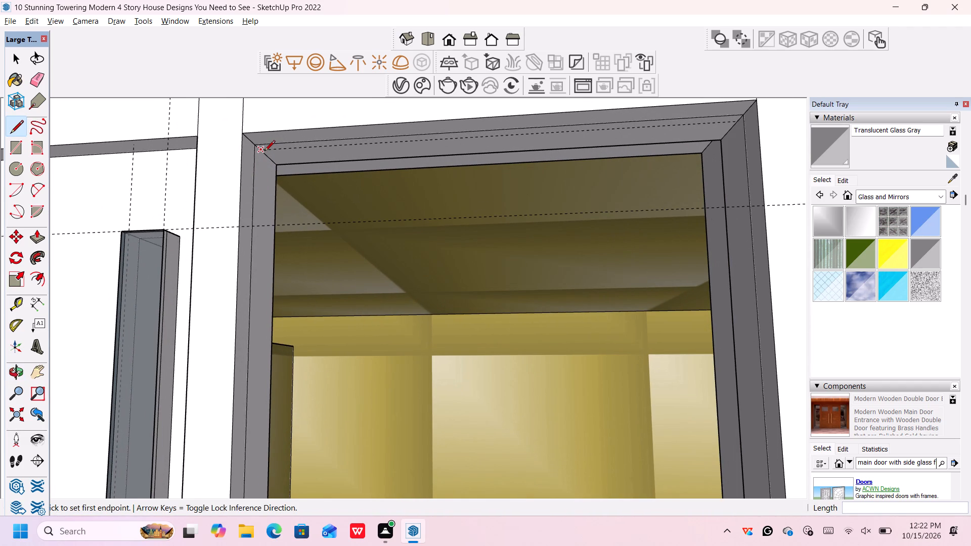
{"action": "left_click", "coordinate": [263, 152]}
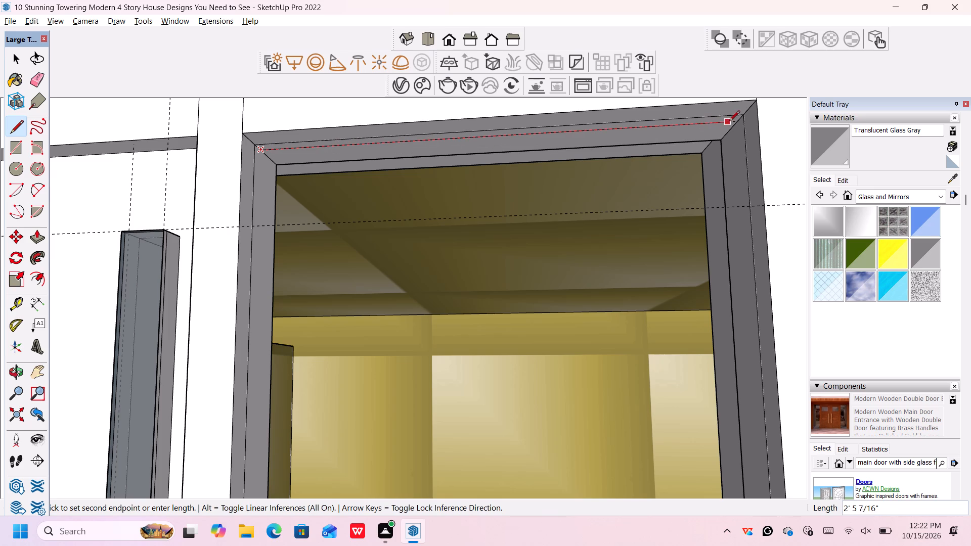
{"action": "left_click", "coordinate": [738, 122]}
Push/Pull the narrow strip under the right side opening's top frame 9' down to the bottom frame.
{"action": "scroll", "coordinate": [738, 124], "scroll_direction": "down", "scroll_amount": 2}
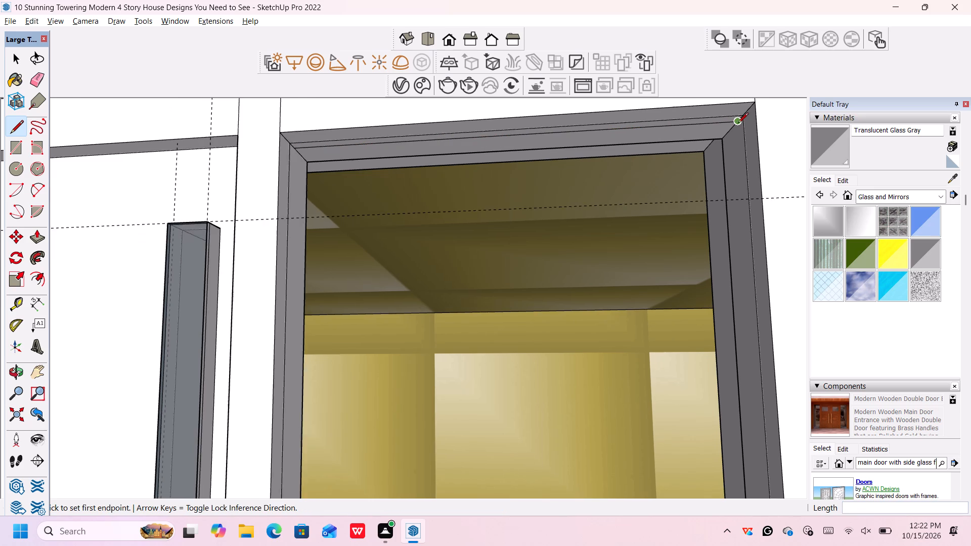
{"action": "key", "text": "space"}
{"action": "key", "text": "p"}
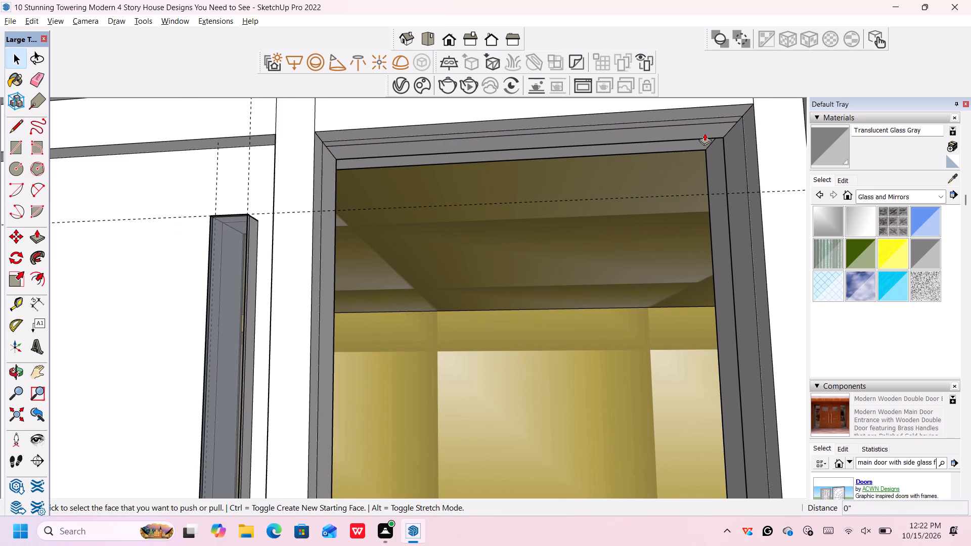
{"action": "left_click", "coordinate": [696, 121]}
{"action": "scroll", "coordinate": [699, 145], "scroll_direction": "down", "scroll_amount": 7}
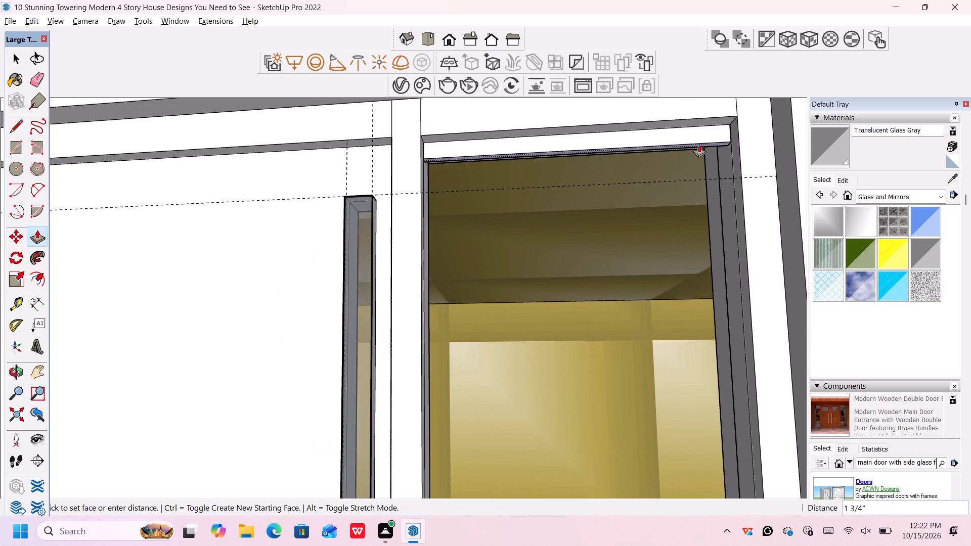
{"action": "scroll", "coordinate": [699, 145], "scroll_direction": "down", "scroll_amount": 19}
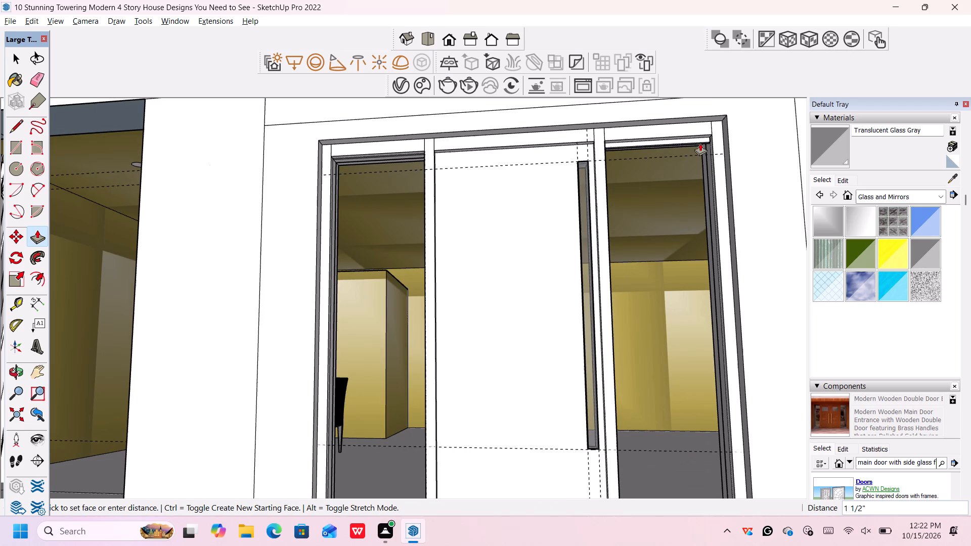
{"action": "scroll", "coordinate": [700, 143], "scroll_direction": "up", "scroll_amount": 1}
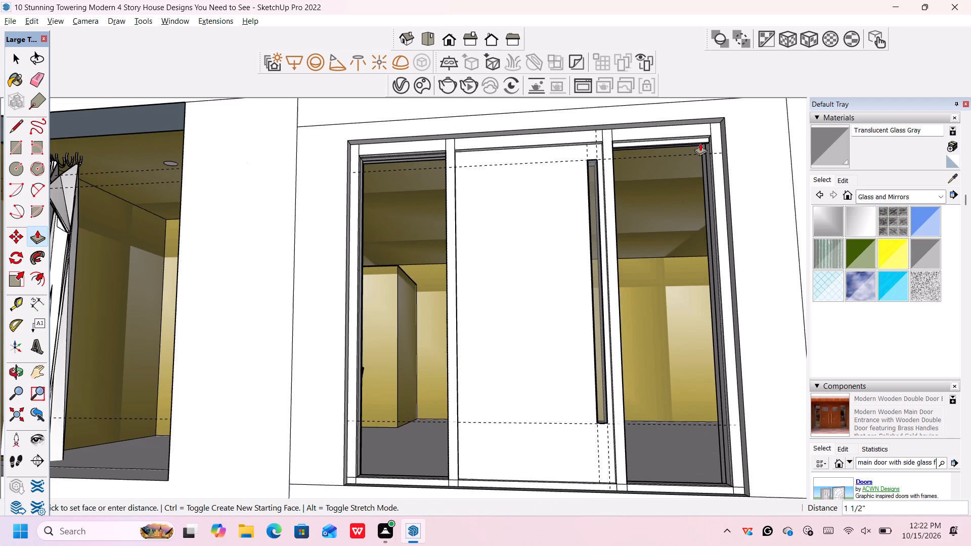
{"action": "middle_click_drag", "start_coordinate": [700, 143], "coordinate": [681, 128], "text": "shift"}
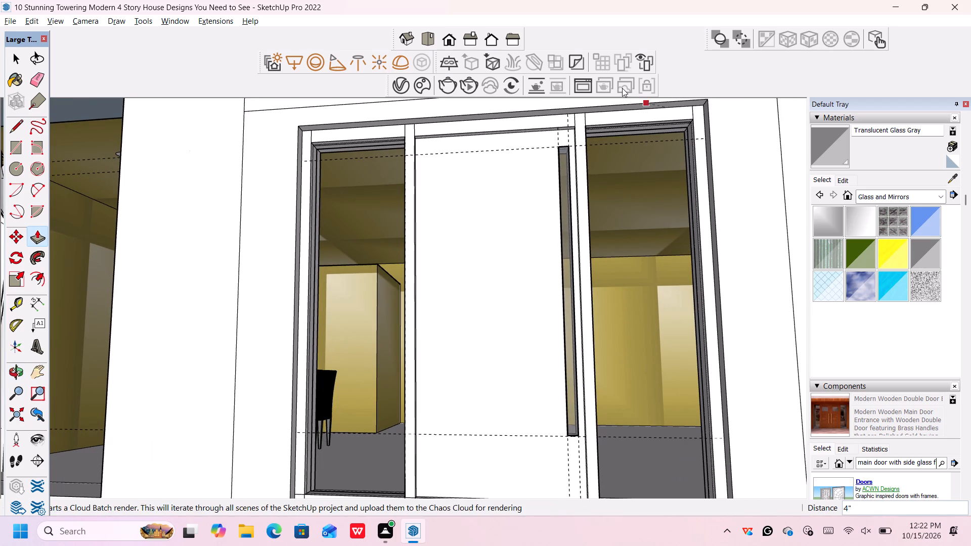
{"action": "scroll", "coordinate": [648, 175], "scroll_direction": "down", "scroll_amount": 1}
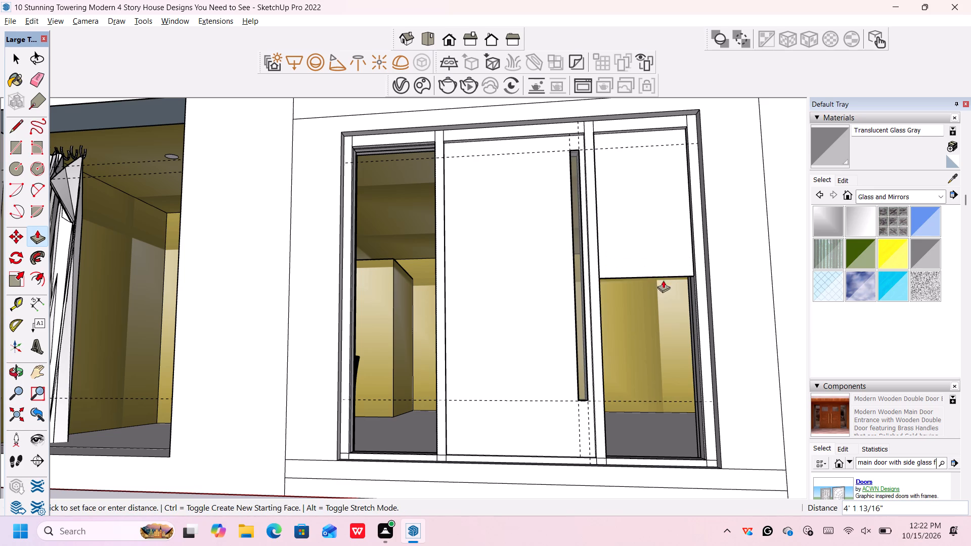
{"action": "left_click", "coordinate": [659, 458]}
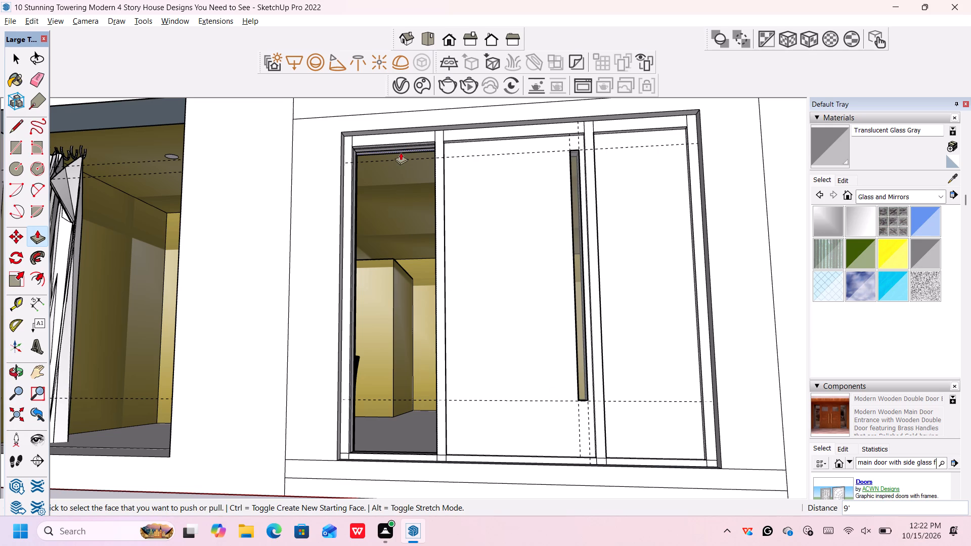
Push/Pull the narrow strip under the left side opening's top frame 9' down to the bottom frame.
{"action": "scroll", "coordinate": [396, 144], "scroll_direction": "up", "scroll_amount": 12}
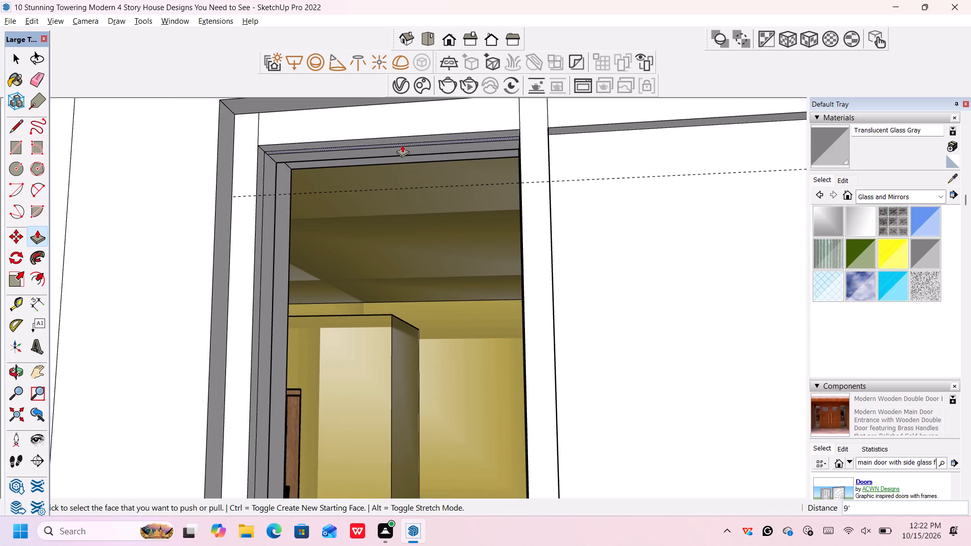
{"action": "left_click", "coordinate": [402, 145]}
{"action": "scroll", "coordinate": [402, 146], "scroll_direction": "down", "scroll_amount": 11}
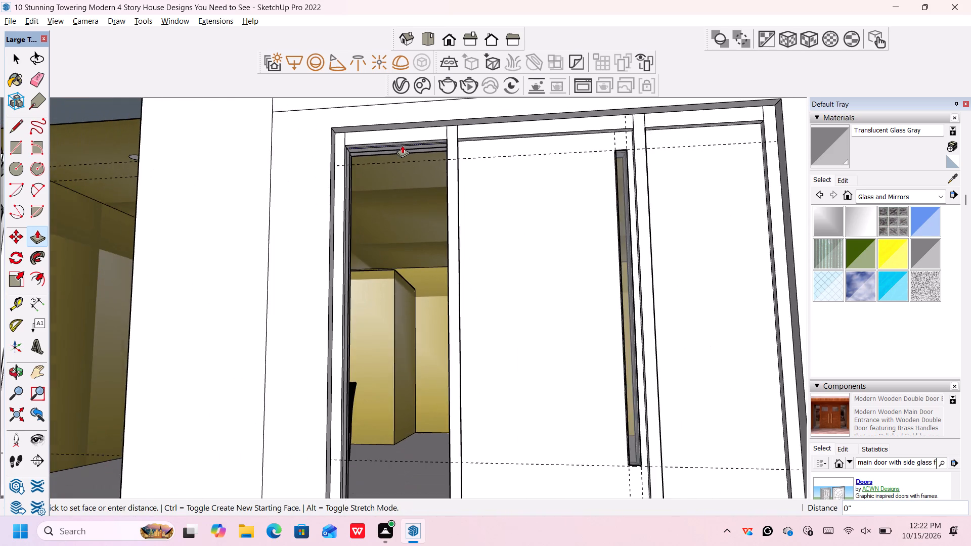
{"action": "scroll", "coordinate": [400, 283], "scroll_direction": "down", "scroll_amount": 5}
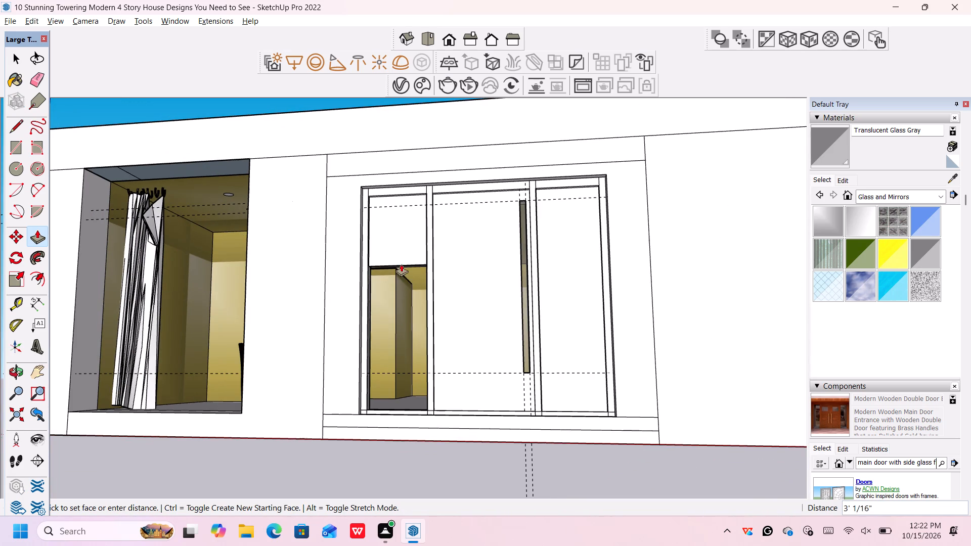
{"action": "scroll", "coordinate": [396, 410], "scroll_direction": "up", "scroll_amount": 6}
{"action": "left_click", "coordinate": [395, 412]}
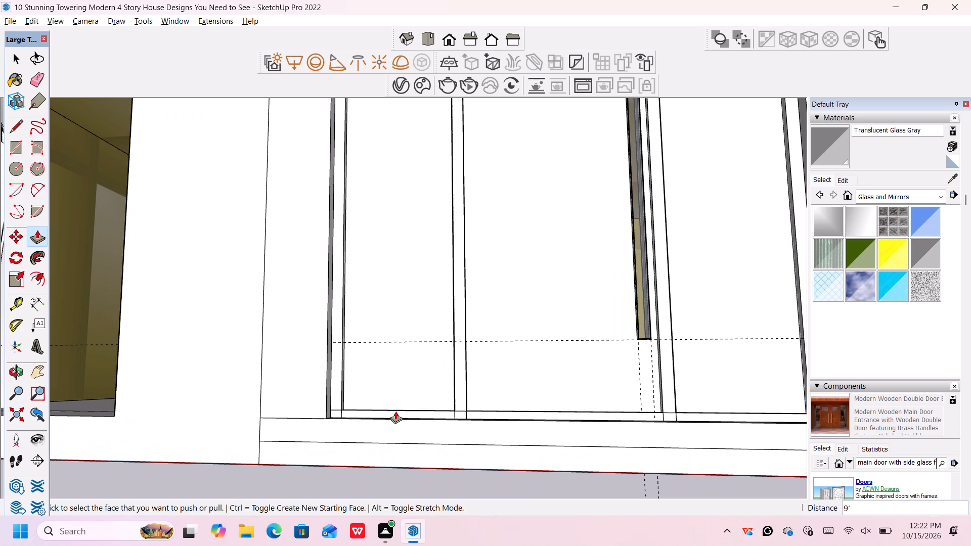
{"action": "key", "text": "space"}
Delete the vertical guides through the door slot and the horizontal guides crossing the house front.
{"action": "scroll", "coordinate": [403, 386], "scroll_direction": "down", "scroll_amount": 6}
{"action": "middle_click_drag", "start_coordinate": [446, 282], "coordinate": [446, 283]}
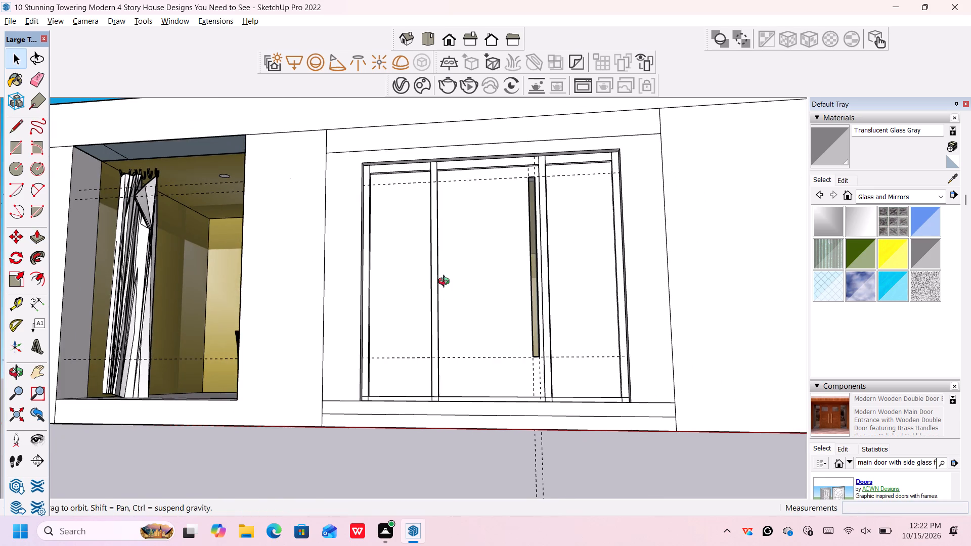
{"action": "middle_click_drag", "start_coordinate": [446, 283], "coordinate": [456, 318]}
{"action": "middle_click", "coordinate": [456, 318]}
{"action": "scroll", "coordinate": [456, 312], "scroll_direction": "down", "scroll_amount": 14}
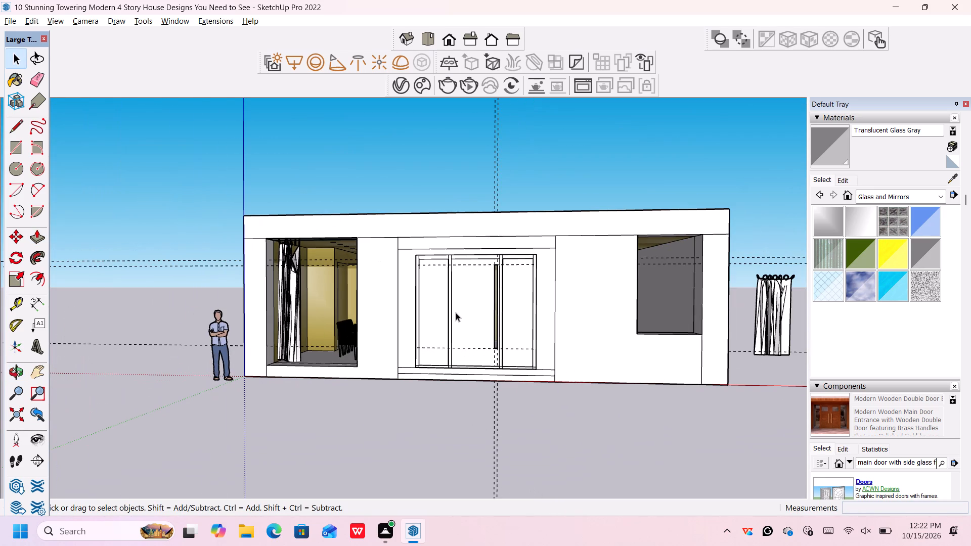
{"action": "left_click_drag", "start_coordinate": [548, 154], "coordinate": [423, 178]}
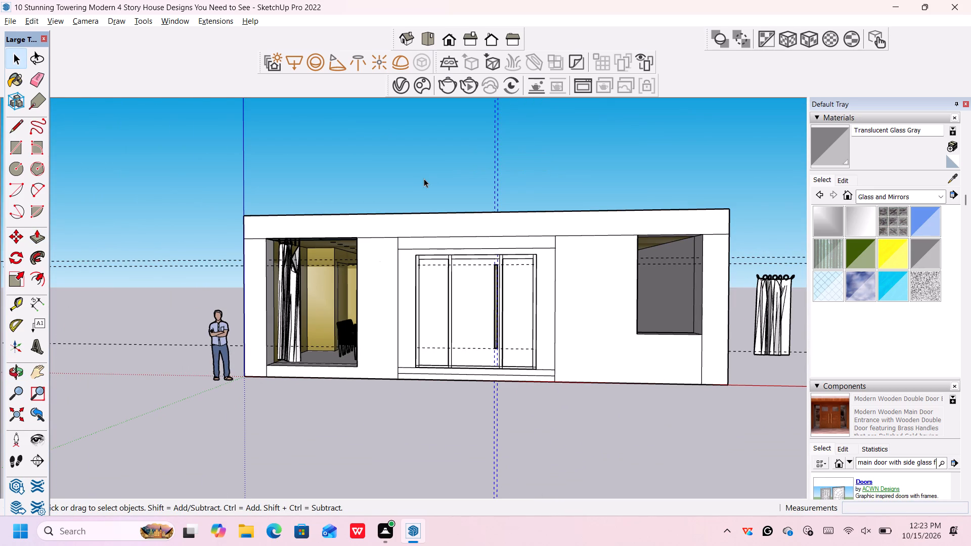
{"action": "key", "text": "Delete"}
{"action": "left_click_drag", "start_coordinate": [140, 245], "coordinate": [107, 392]}
{"action": "key", "text": "Delete"}
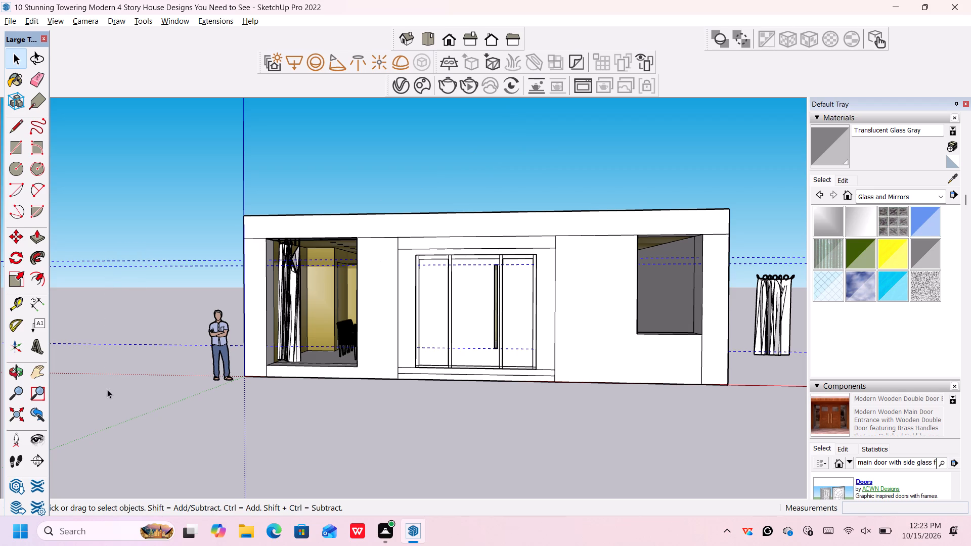
Examine the entrance door's central slotted panel, side panels and bottom frame from outside.
{"action": "scroll", "coordinate": [495, 322], "scroll_direction": "up", "scroll_amount": 3}
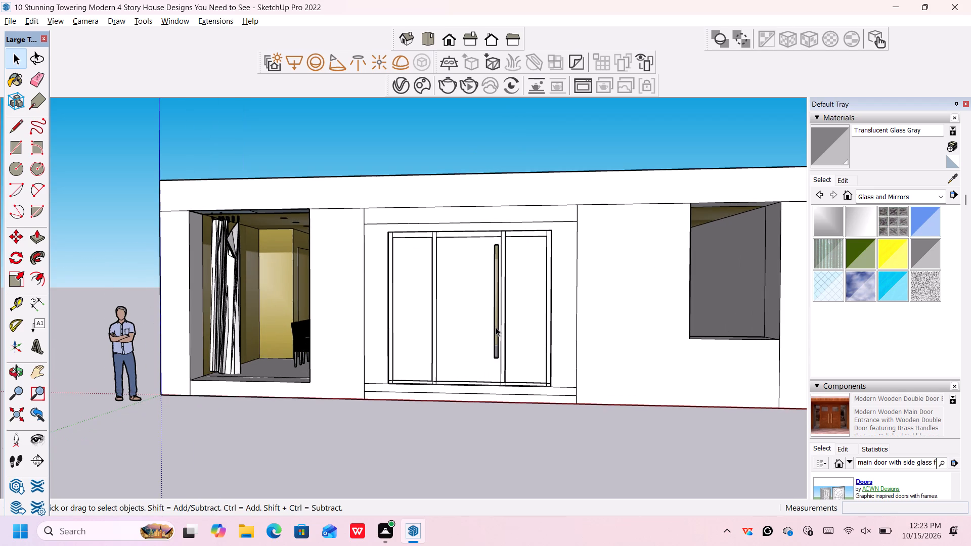
{"action": "scroll", "coordinate": [496, 327], "scroll_direction": "up", "scroll_amount": 1}
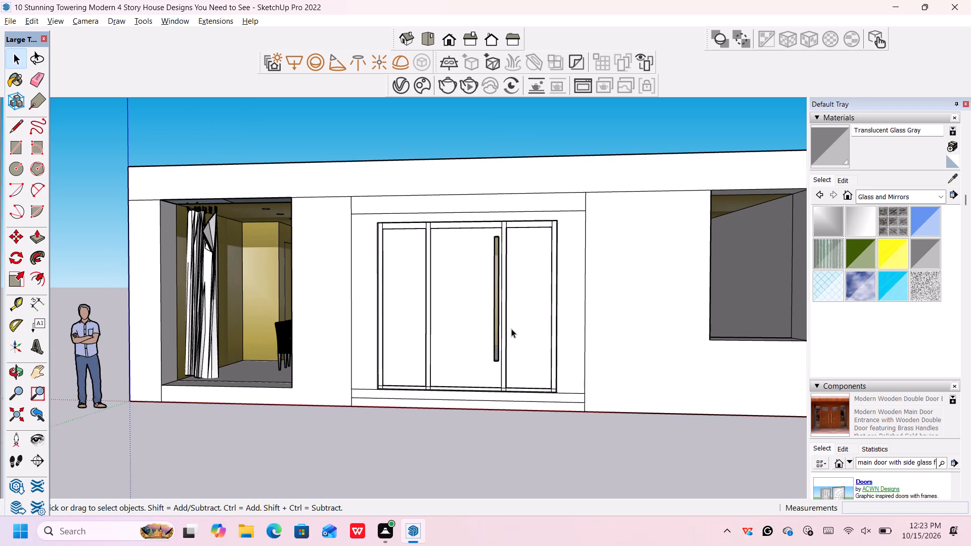
{"action": "scroll", "coordinate": [525, 275], "scroll_direction": "up", "scroll_amount": 1}
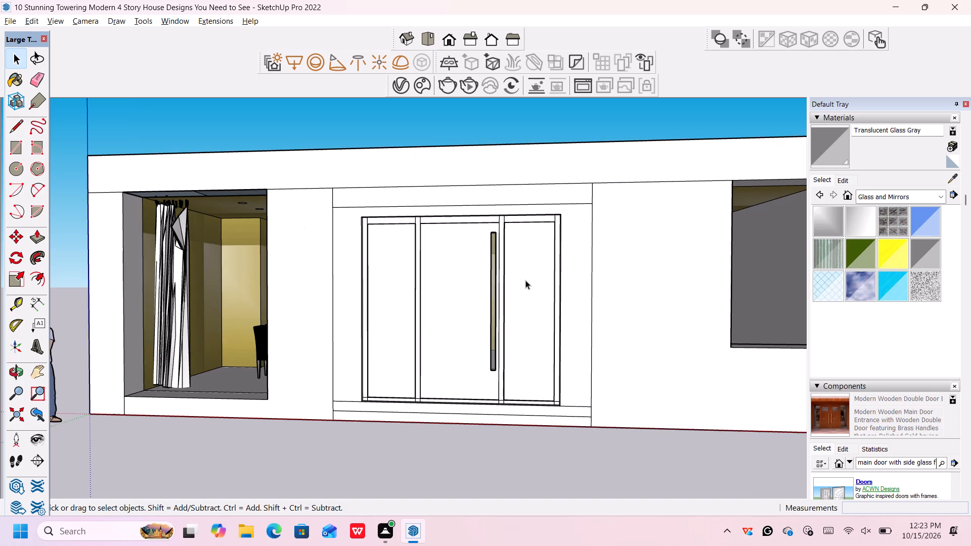
{"action": "scroll", "coordinate": [526, 328], "scroll_direction": "up", "scroll_amount": 2}
{"action": "scroll", "coordinate": [543, 412], "scroll_direction": "up", "scroll_amount": 7}
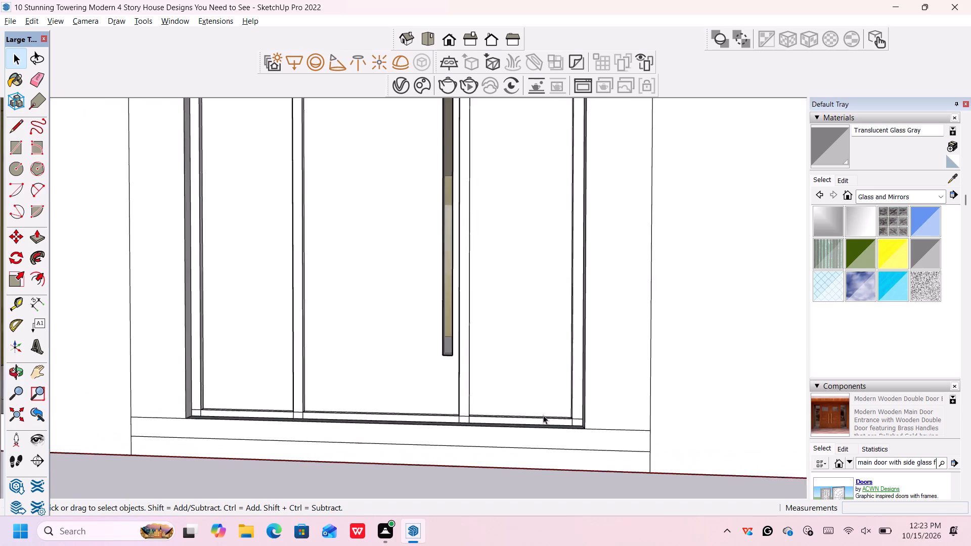
{"action": "scroll", "coordinate": [543, 402], "scroll_direction": "down", "scroll_amount": 4}
{"action": "middle_click_drag", "start_coordinate": [548, 323], "coordinate": [558, 342]}
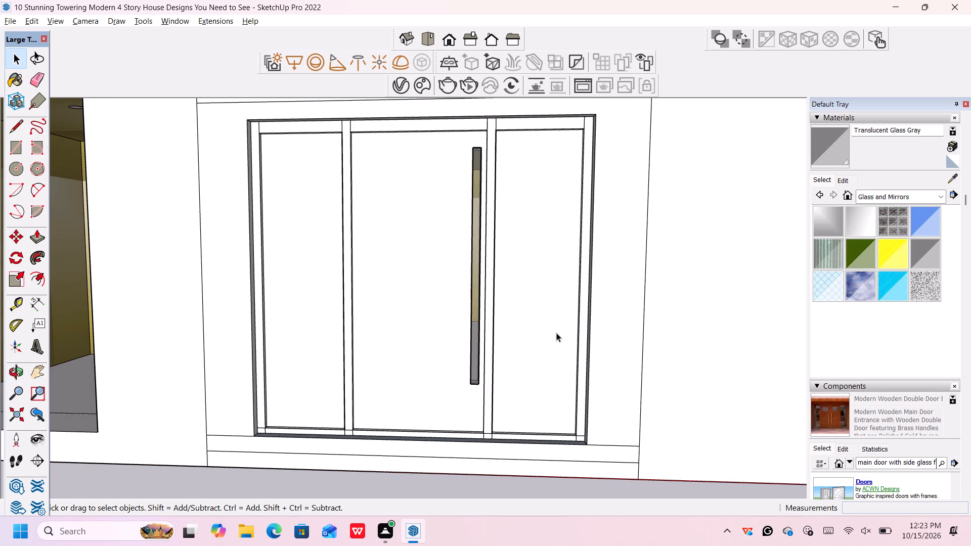
Place a horizontal guide 3" above the bottom frame edge of the door's right side panel.
{"action": "scroll", "coordinate": [555, 330], "scroll_direction": "up", "scroll_amount": 5}
{"action": "middle_click_drag", "start_coordinate": [563, 336], "coordinate": [585, 345]}
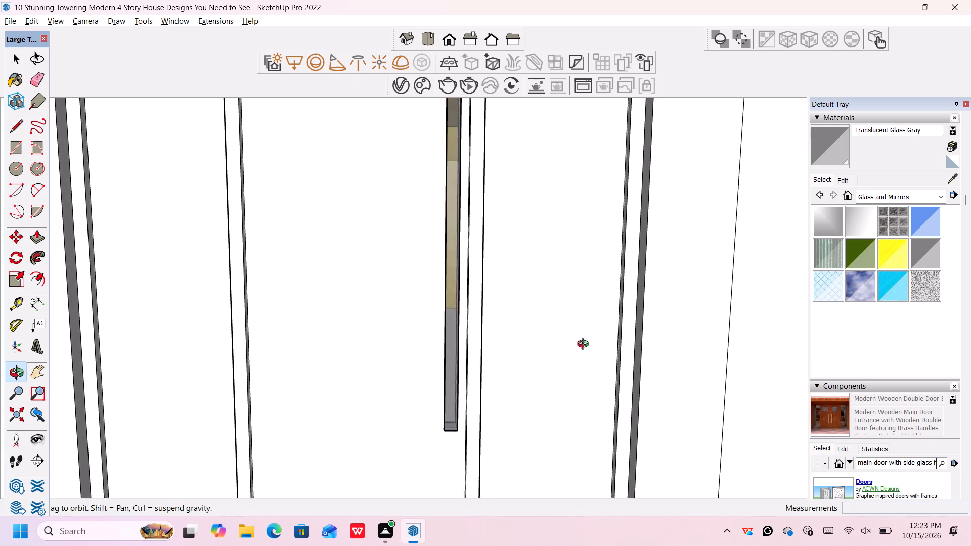
{"action": "middle_click_drag", "start_coordinate": [585, 345], "coordinate": [556, 339]}
{"action": "scroll", "coordinate": [557, 335], "scroll_direction": "down", "scroll_amount": 3}
{"action": "scroll", "coordinate": [569, 357], "scroll_direction": "up", "scroll_amount": 1}
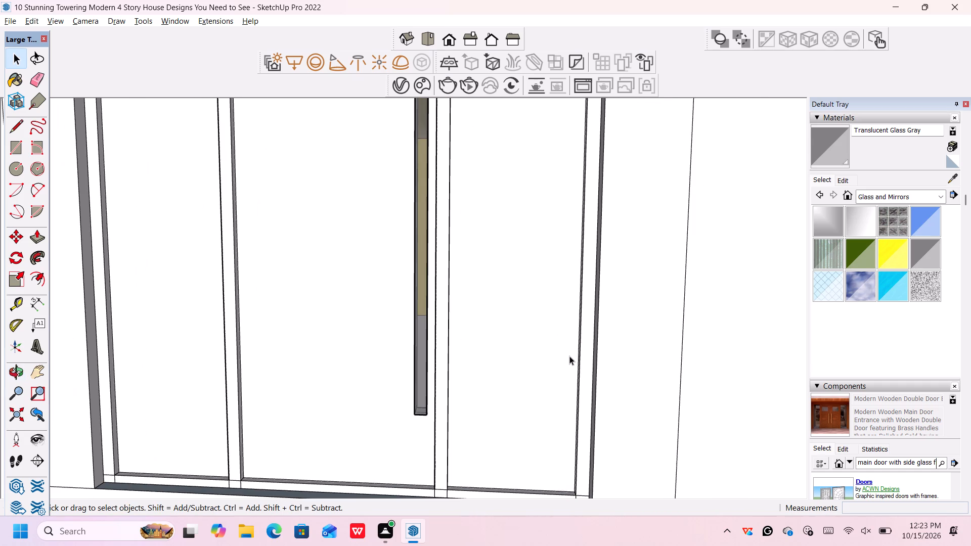
{"action": "key", "text": "t"}
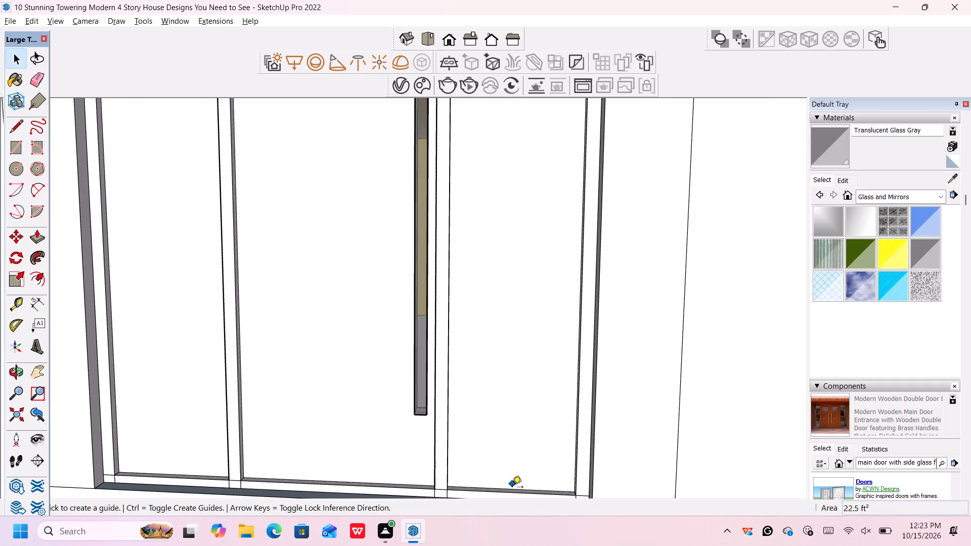
{"action": "left_click", "coordinate": [509, 486]}
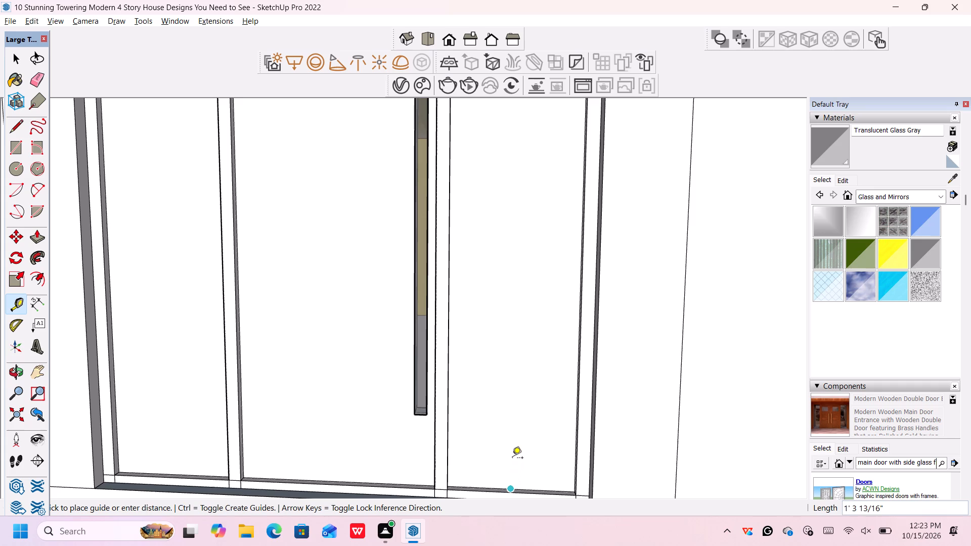
{"action": "scroll", "coordinate": [515, 413], "scroll_direction": "down", "scroll_amount": 5}
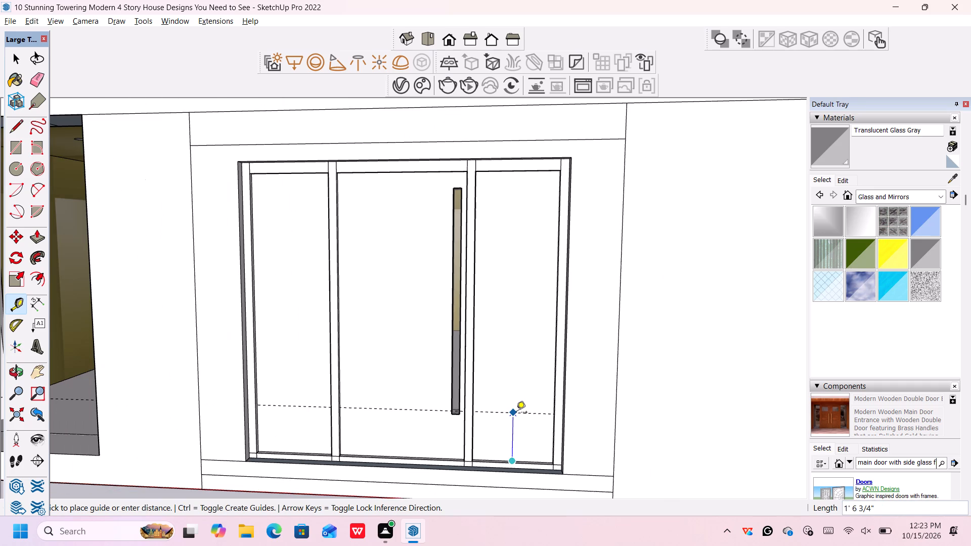
{"action": "scroll", "coordinate": [516, 414], "scroll_direction": "up", "scroll_amount": 1}
{"action": "key", "text": "3"}
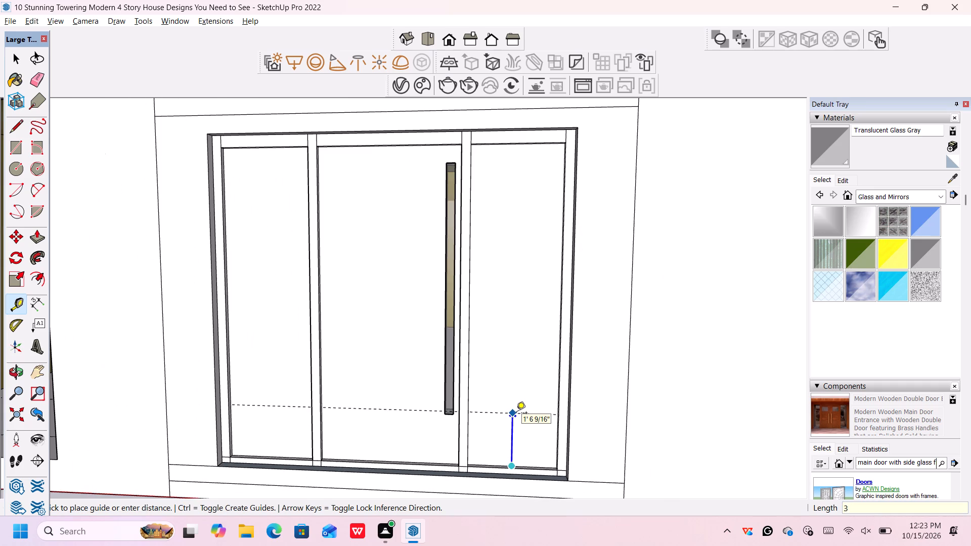
{"action": "key", "text": "shift+quotedbl"}
{"action": "key", "text": "Return"}
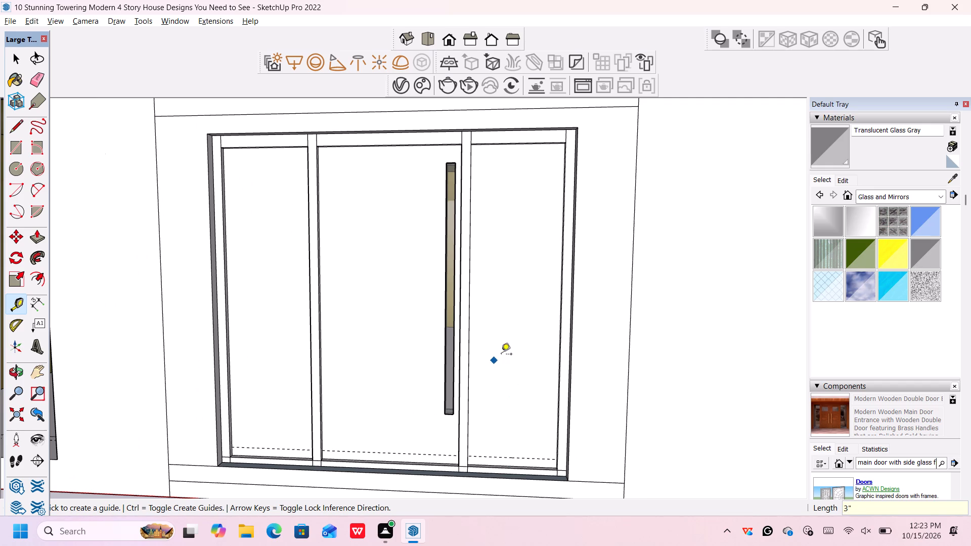
Place a horizontal guide 3" below the top frame edge of the door's right side panel.
{"action": "scroll", "coordinate": [529, 205], "scroll_direction": "up", "scroll_amount": 1}
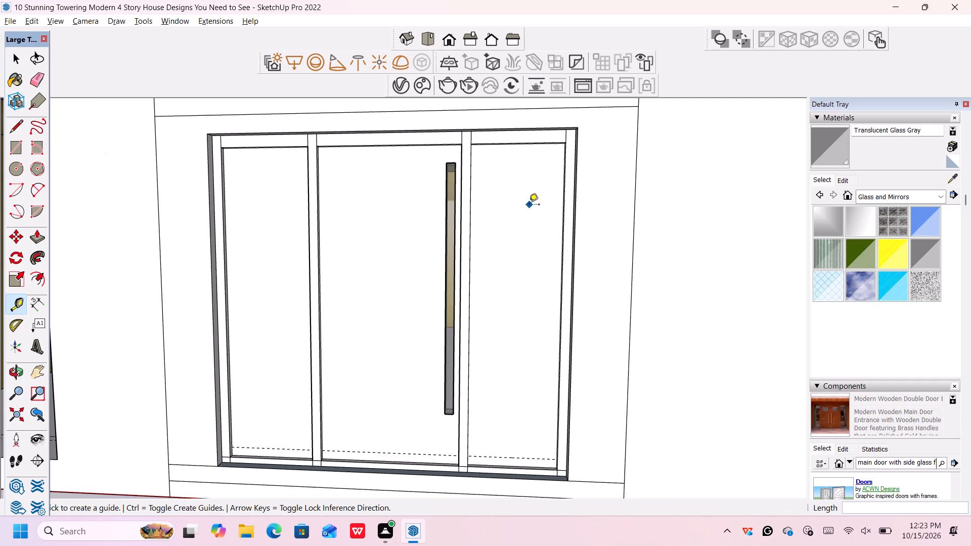
{"action": "scroll", "coordinate": [529, 205], "scroll_direction": "up", "scroll_amount": 1}
{"action": "middle_click_drag", "start_coordinate": [529, 205], "coordinate": [521, 264]}
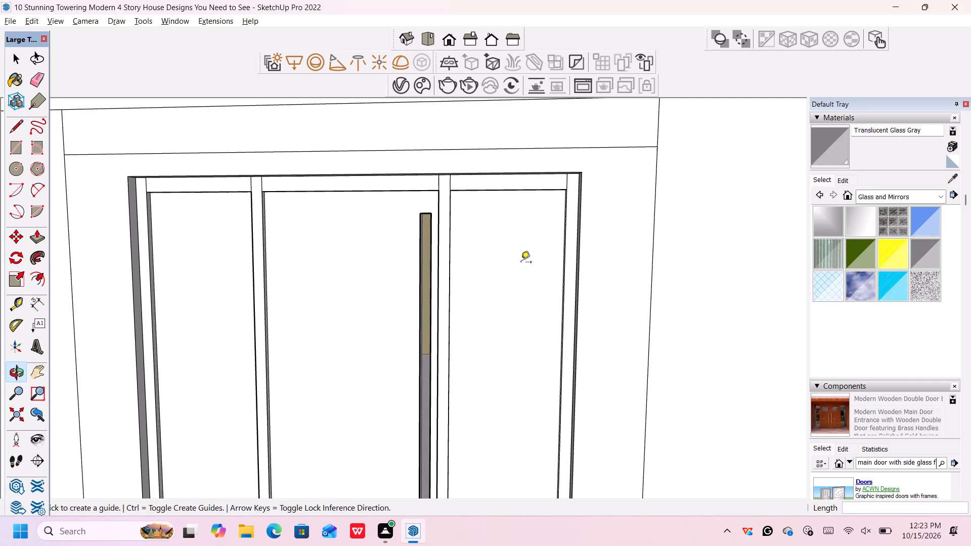
{"action": "scroll", "coordinate": [520, 271], "scroll_direction": "up", "scroll_amount": 4}
{"action": "middle_click_drag", "start_coordinate": [519, 273], "coordinate": [515, 248]}
{"action": "scroll", "coordinate": [512, 195], "scroll_direction": "up", "scroll_amount": 2}
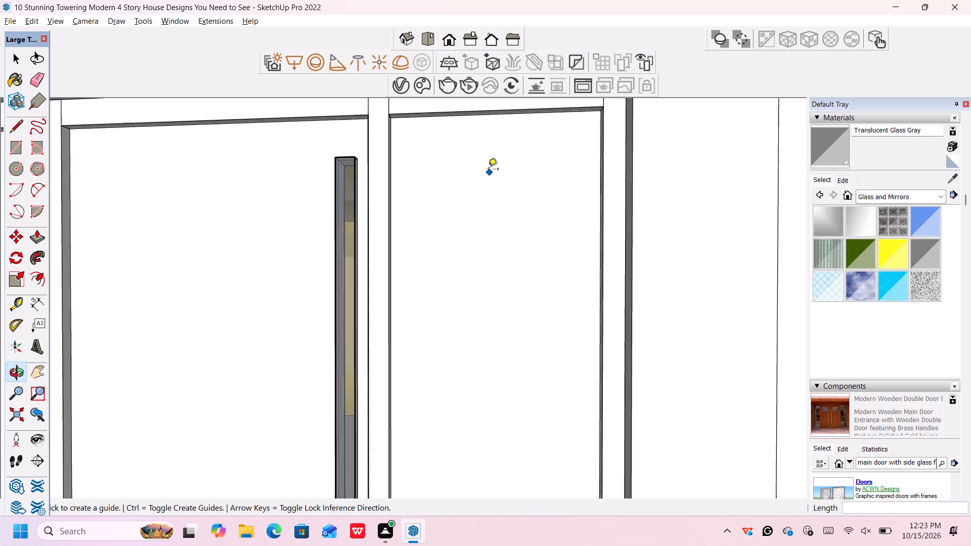
{"action": "scroll", "coordinate": [488, 170], "scroll_direction": "up", "scroll_amount": 2}
{"action": "middle_click_drag", "start_coordinate": [496, 128], "coordinate": [483, 185]}
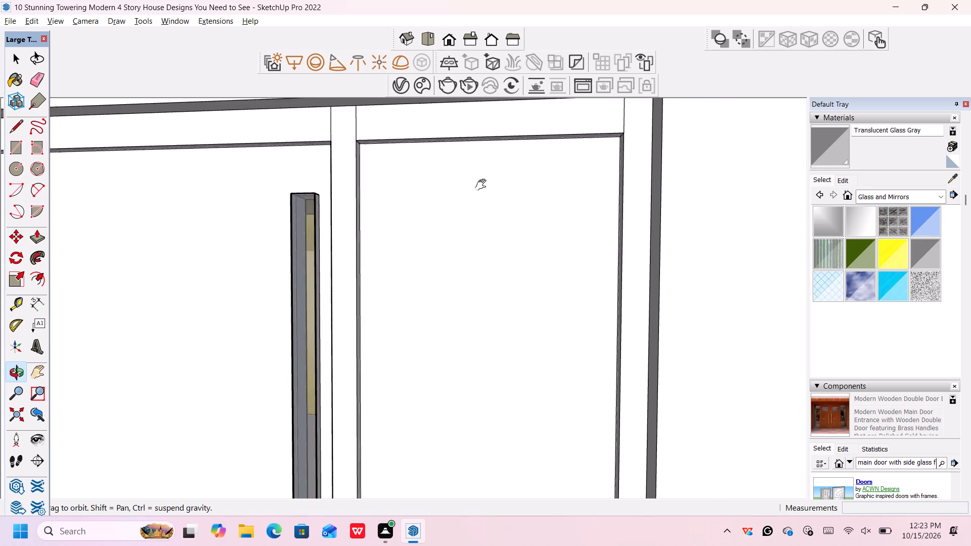
{"action": "middle_click_drag", "start_coordinate": [483, 185], "coordinate": [478, 227]}
{"action": "middle_click_drag", "start_coordinate": [479, 248], "coordinate": [476, 215]}
{"action": "middle_click", "coordinate": [476, 215]}
{"action": "scroll", "coordinate": [477, 207], "scroll_direction": "up", "scroll_amount": 1}
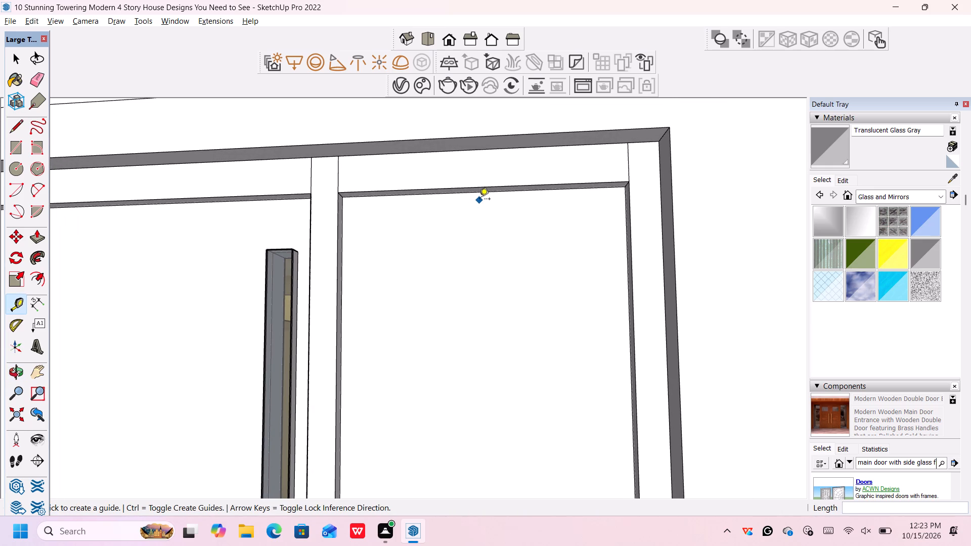
{"action": "left_click", "coordinate": [479, 193]}
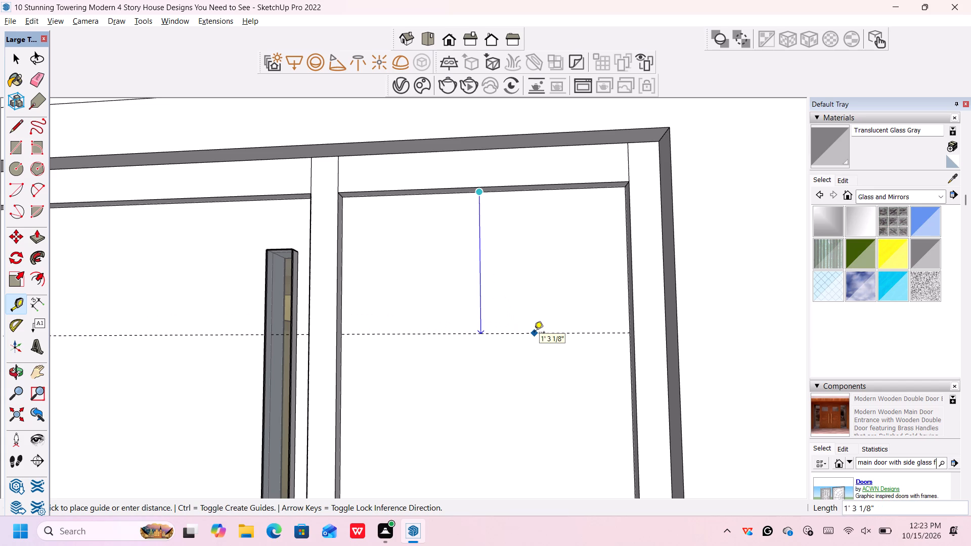
{"action": "key", "text": "3"}
{"action": "key", "text": "shift+quotedbl"}
{"action": "key", "text": "Return"}
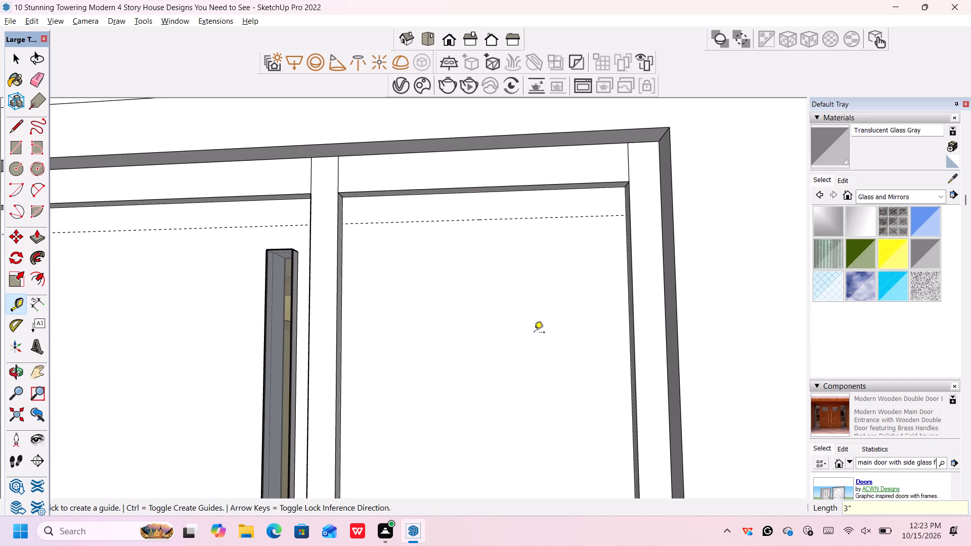
Place vertical guides 3" inside both side edges of the door's right side panel.
{"action": "left_click", "coordinate": [345, 252]}
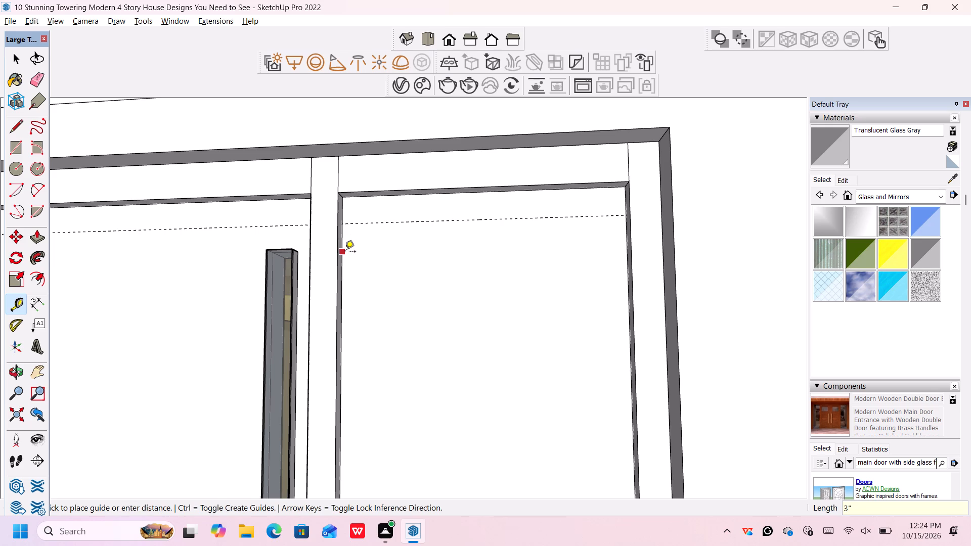
{"action": "type", "text": "3\""}
{"action": "key", "text": "Return"}
{"action": "scroll", "coordinate": [554, 251], "scroll_direction": "down", "scroll_amount": 3}
{"action": "scroll", "coordinate": [581, 252], "scroll_direction": "up", "scroll_amount": 4}
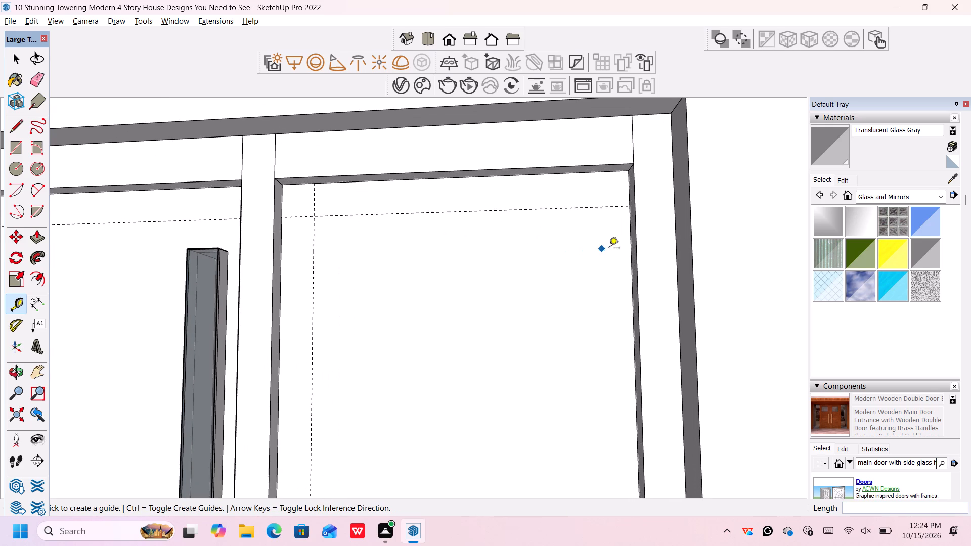
{"action": "left_click", "coordinate": [630, 244]}
{"action": "type", "text": "3\""}
{"action": "key", "text": "Return"}
Place a vertical guide 3" inside the outer edge of the door's left side panel.
{"action": "scroll", "coordinate": [570, 253], "scroll_direction": "down", "scroll_amount": 16}
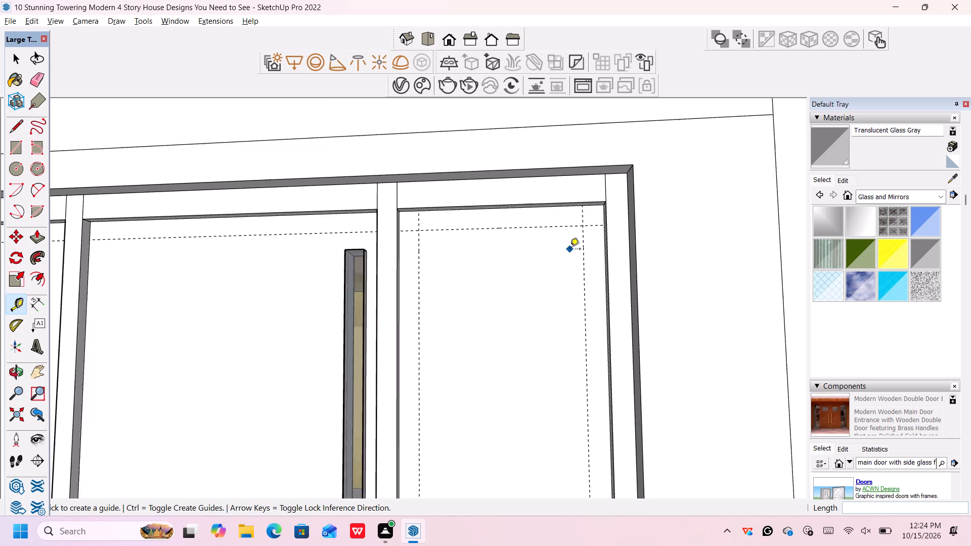
{"action": "scroll", "coordinate": [570, 250], "scroll_direction": "down", "scroll_amount": 15}
{"action": "scroll", "coordinate": [570, 251], "scroll_direction": "down", "scroll_amount": 7}
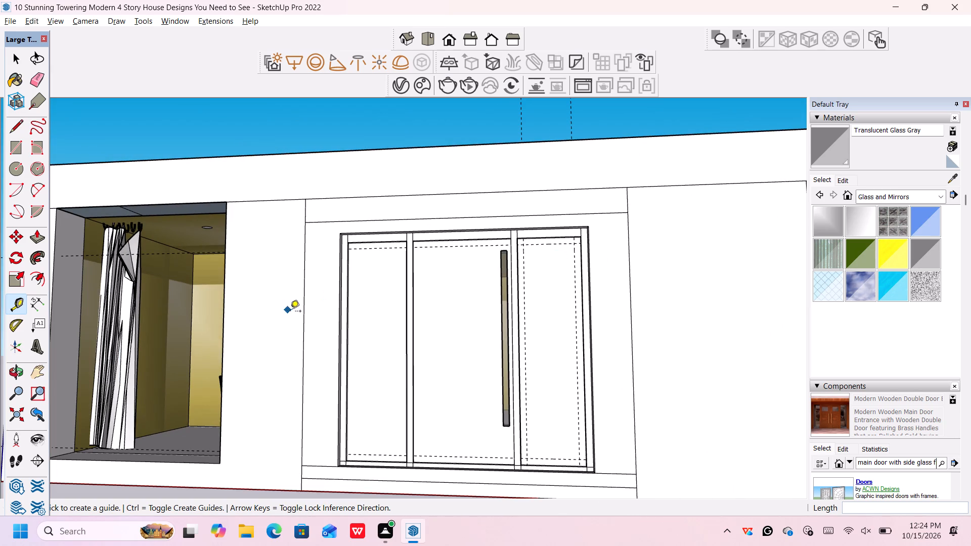
{"action": "scroll", "coordinate": [315, 315], "scroll_direction": "up", "scroll_amount": 4}
{"action": "scroll", "coordinate": [372, 303], "scroll_direction": "up", "scroll_amount": 6}
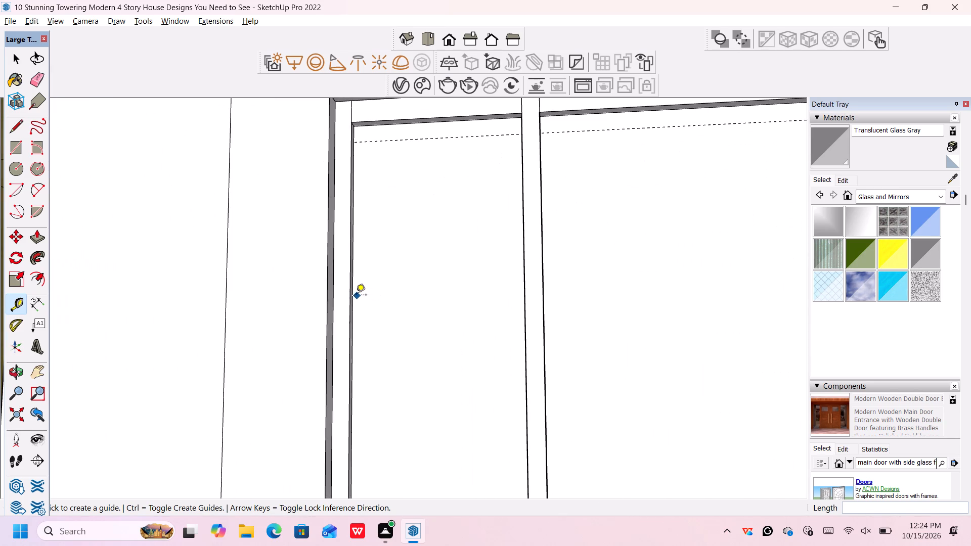
{"action": "scroll", "coordinate": [354, 294], "scroll_direction": "up", "scroll_amount": 8}
{"action": "left_click", "coordinate": [354, 294]}
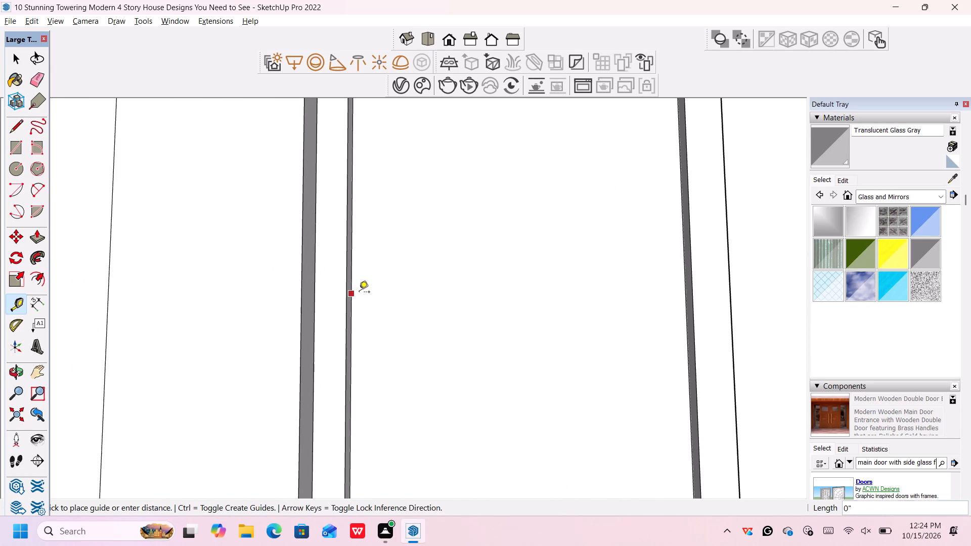
{"action": "key", "text": "3"}
{"action": "key", "text": "shift+quotedbl"}
{"action": "key", "text": "Return"}
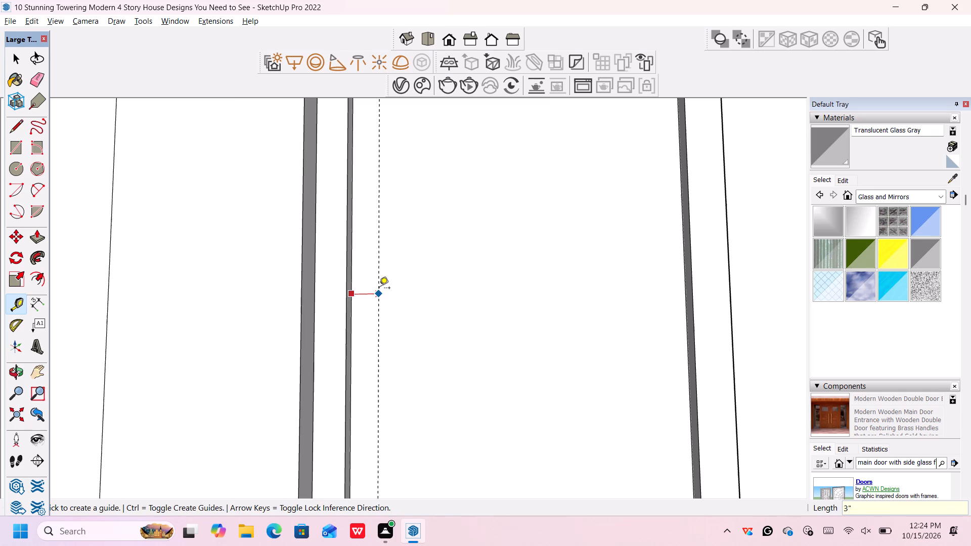
Place a vertical guide 3" inside the left side panel's inner edge, beside the post next to the central panel.
{"action": "scroll", "coordinate": [409, 289], "scroll_direction": "down", "scroll_amount": 11}
{"action": "middle_click_drag", "start_coordinate": [504, 300], "coordinate": [512, 301]}
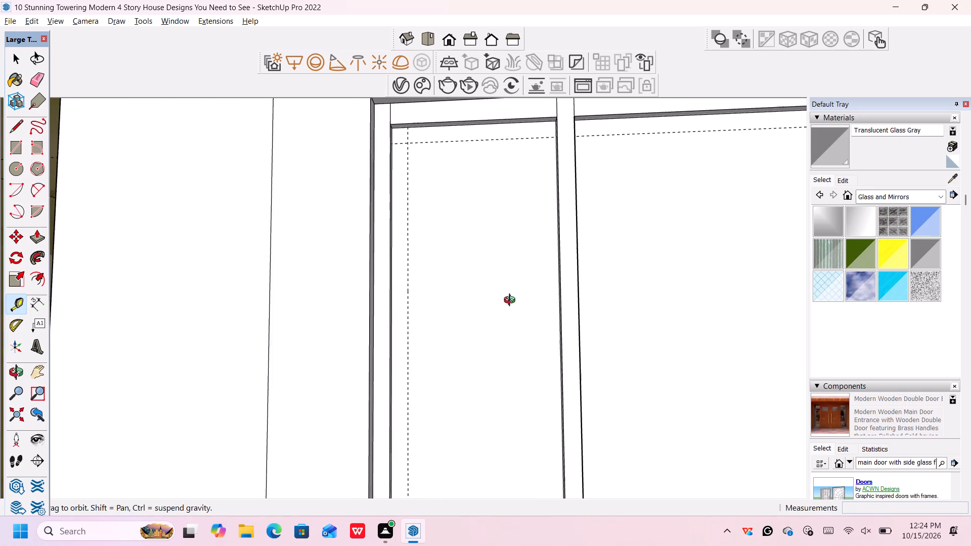
{"action": "middle_click_drag", "start_coordinate": [512, 301], "coordinate": [532, 304]}
{"action": "middle_click", "coordinate": [532, 304]}
{"action": "middle_click", "coordinate": [532, 304]}
{"action": "middle_click", "coordinate": [532, 304]}
{"action": "middle_click", "coordinate": [532, 304]}
{"action": "scroll", "coordinate": [565, 295], "scroll_direction": "up", "scroll_amount": 5}
{"action": "scroll", "coordinate": [565, 295], "scroll_direction": "down", "scroll_amount": 6}
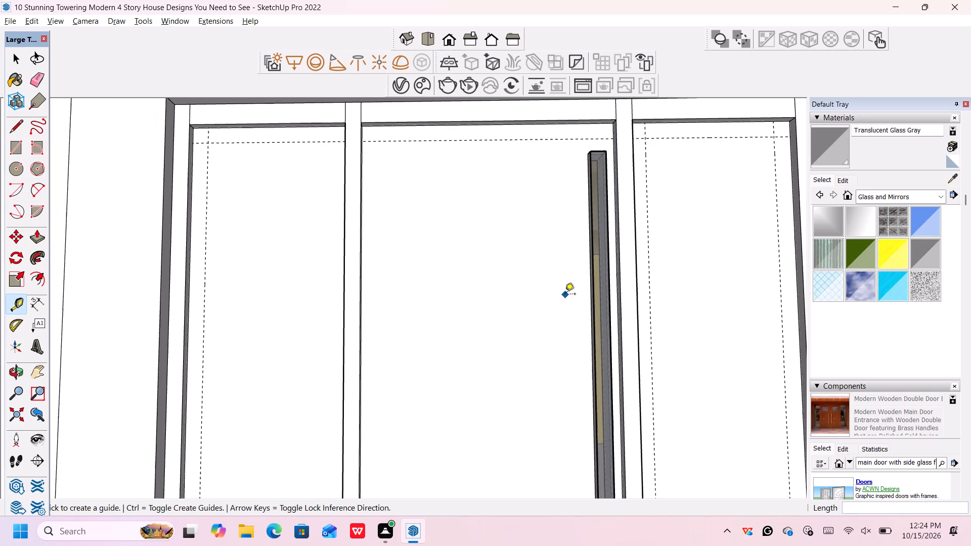
{"action": "scroll", "coordinate": [565, 295], "scroll_direction": "down", "scroll_amount": 2}
{"action": "scroll", "coordinate": [368, 285], "scroll_direction": "up", "scroll_amount": 2}
{"action": "middle_click_drag", "start_coordinate": [369, 287], "coordinate": [383, 286]}
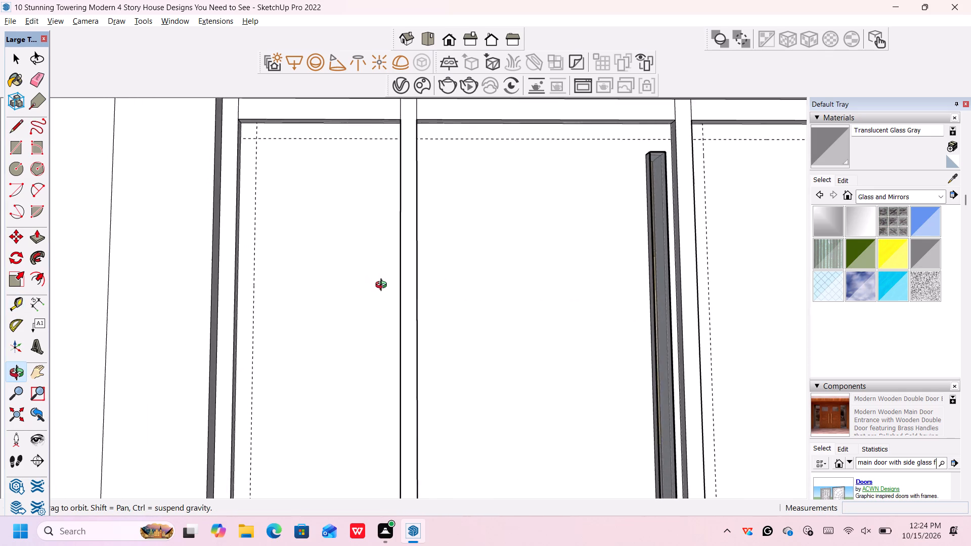
{"action": "middle_click_drag", "start_coordinate": [383, 286], "coordinate": [428, 310]}
{"action": "middle_click", "coordinate": [428, 310]}
{"action": "middle_click", "coordinate": [428, 310]}
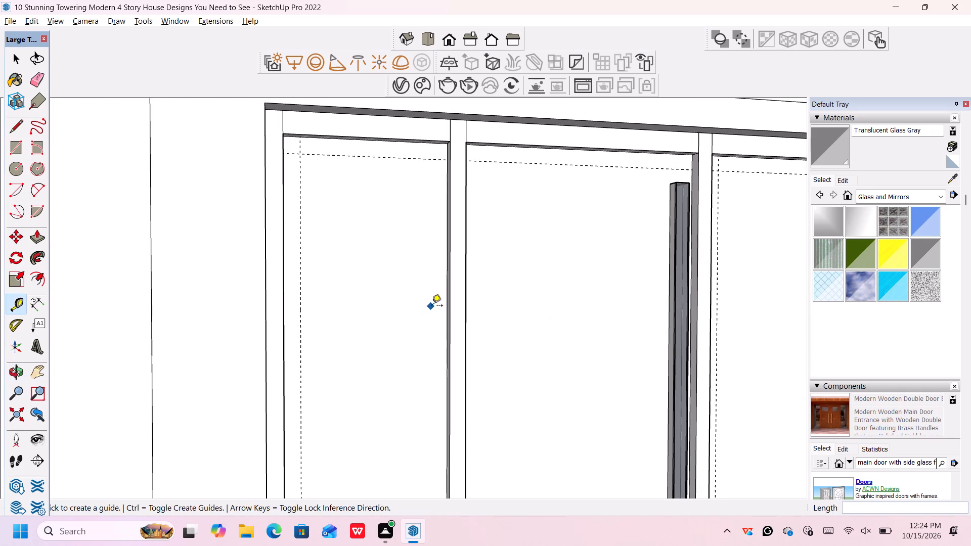
{"action": "left_click", "coordinate": [446, 309]}
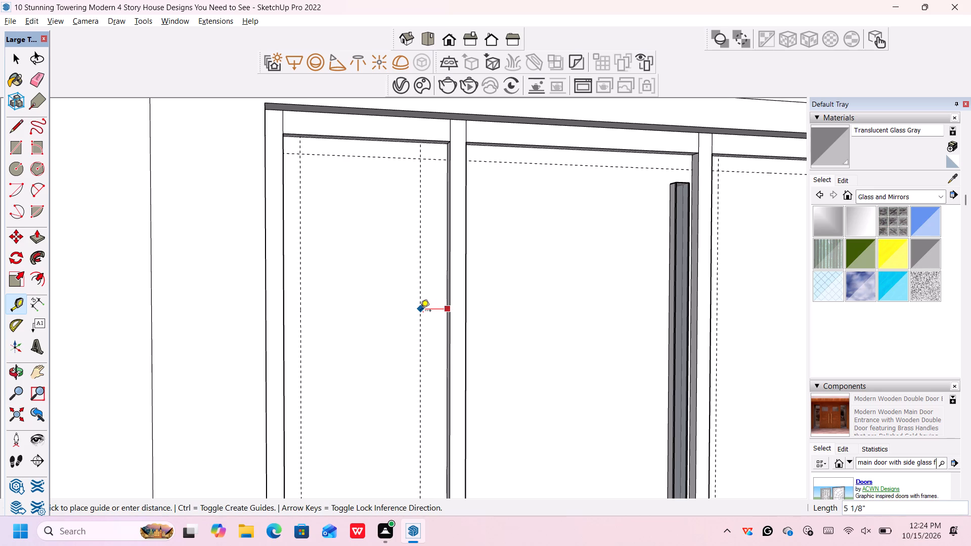
{"action": "type", "text": "3\""}
{"action": "key", "text": "Return"}
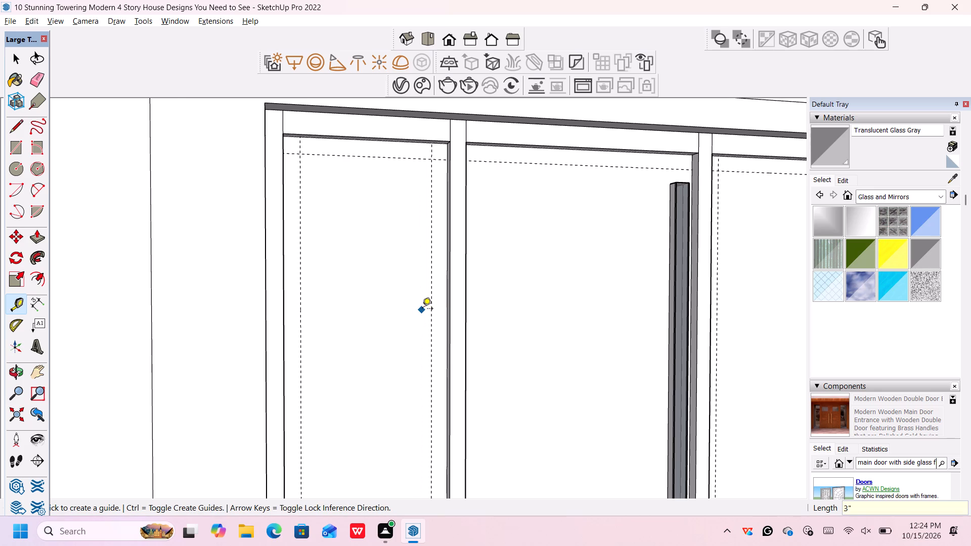
Draw an 8' 6" by 2' rectangle on the left side panel between its guide intersections.
{"action": "scroll", "coordinate": [422, 309], "scroll_direction": "down", "scroll_amount": 17}
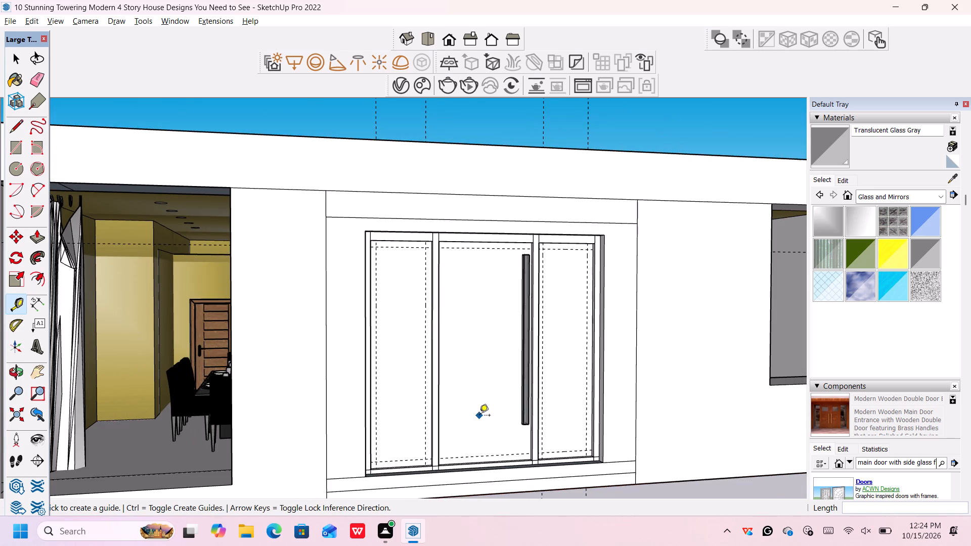
{"action": "scroll", "coordinate": [479, 416], "scroll_direction": "up", "scroll_amount": 1}
{"action": "key", "text": "space"}
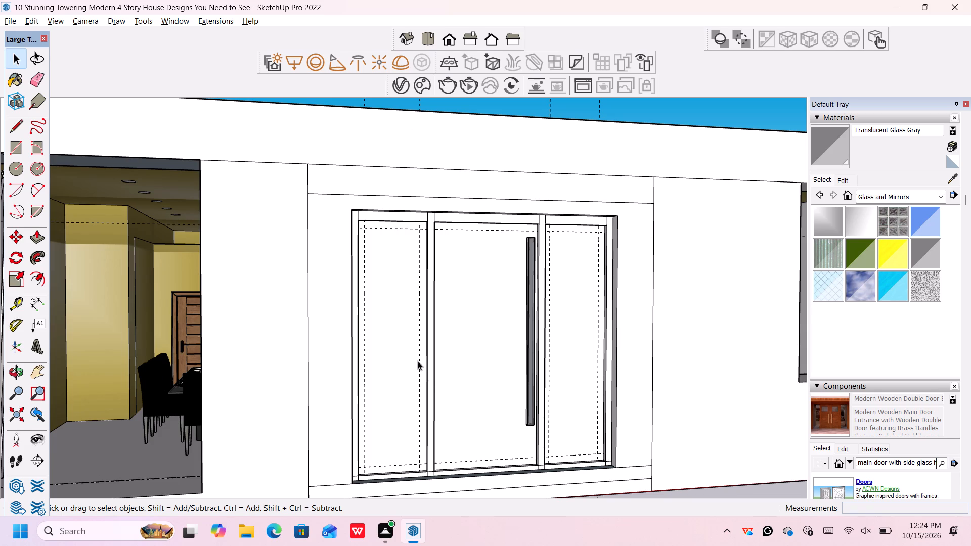
{"action": "key", "text": "r"}
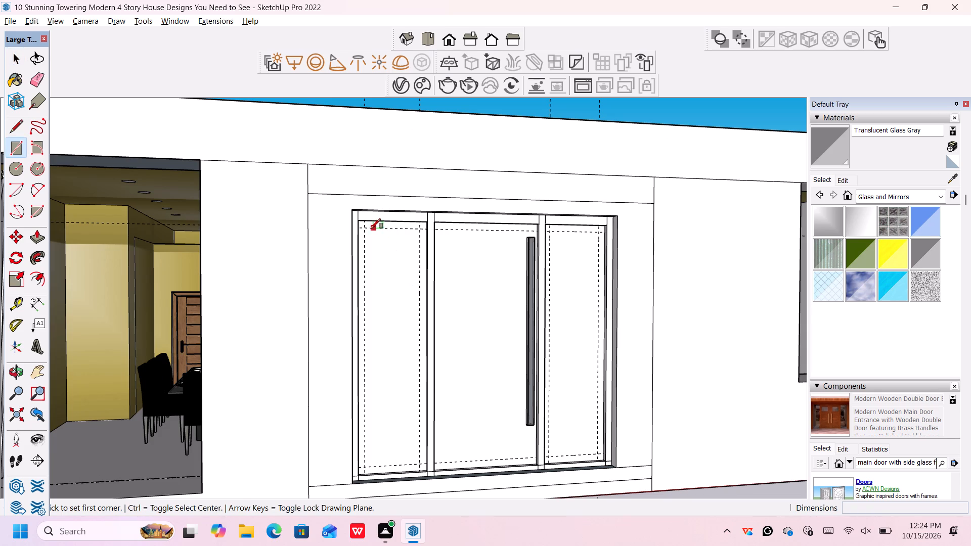
{"action": "left_click", "coordinate": [365, 229]}
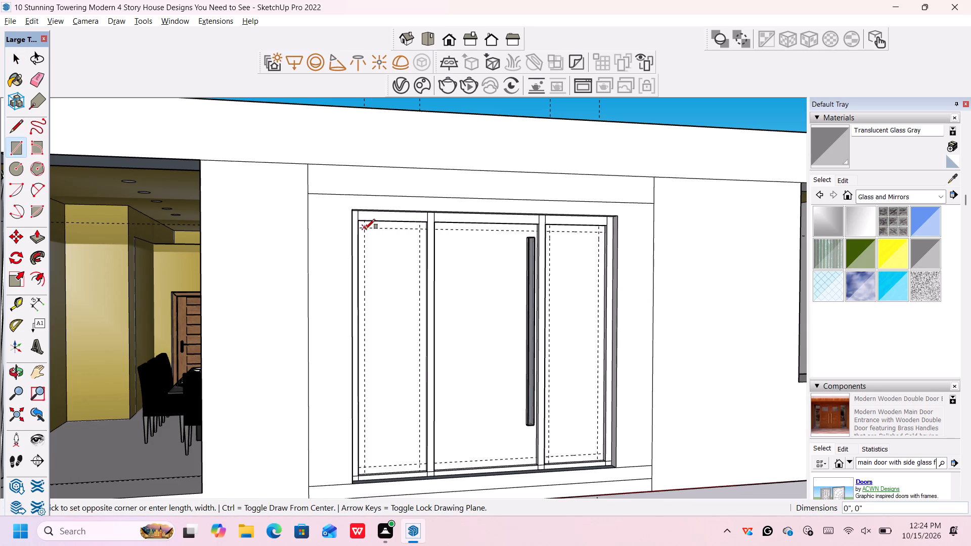
{"action": "left_click", "coordinate": [421, 463]}
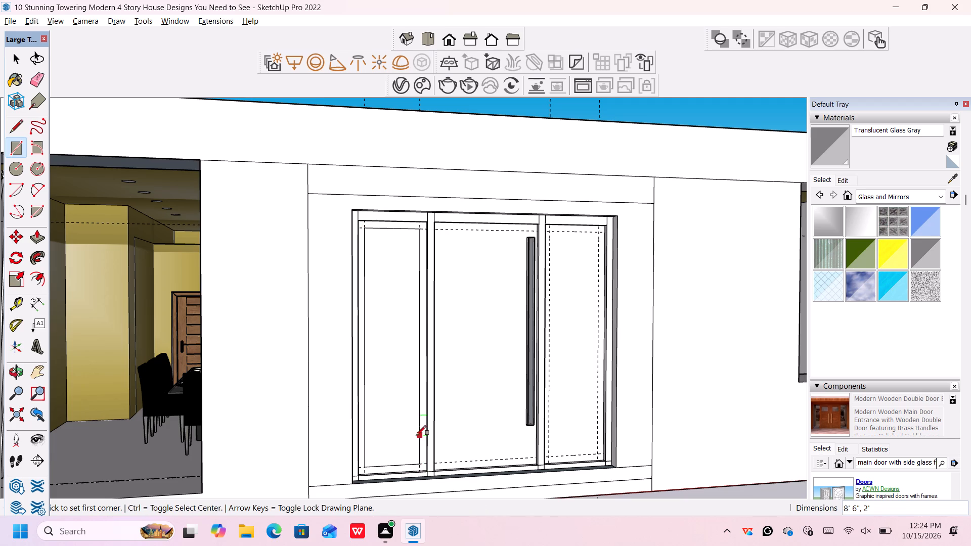
Draw an 8' 6" by 2' rectangle on the door's right side panel between its guide intersections.
{"action": "scroll", "coordinate": [551, 233], "scroll_direction": "up", "scroll_amount": 6}
{"action": "left_click", "coordinate": [549, 230]}
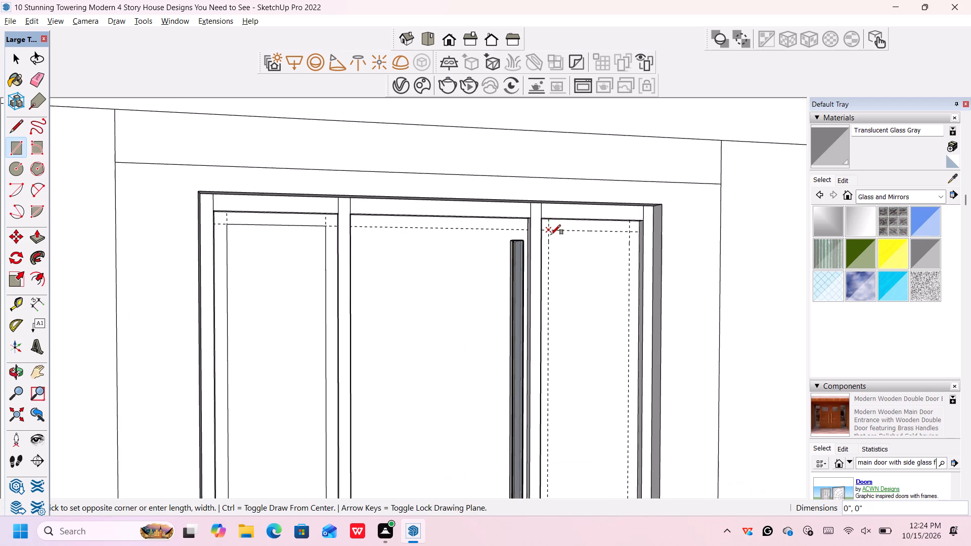
{"action": "scroll", "coordinate": [552, 236], "scroll_direction": "down", "scroll_amount": 8}
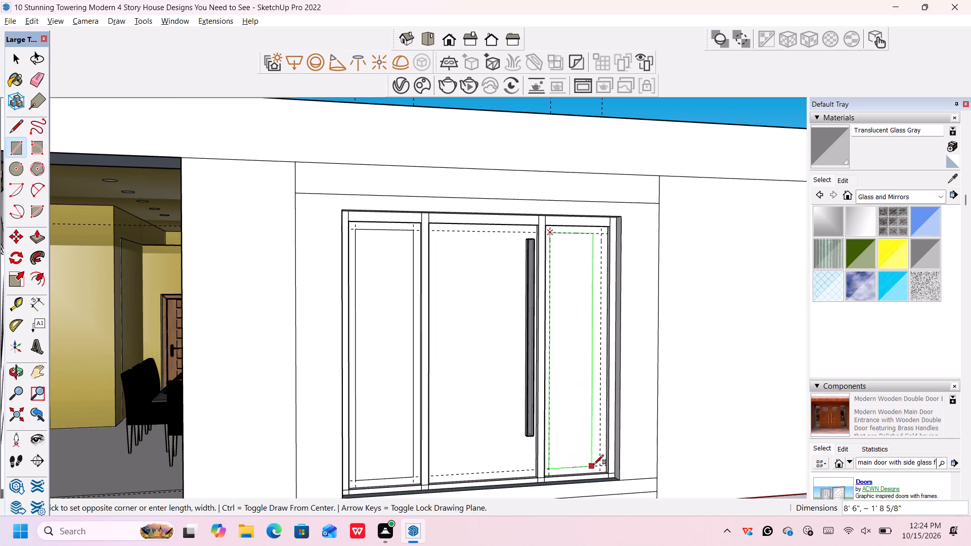
{"action": "left_click", "coordinate": [600, 466]}
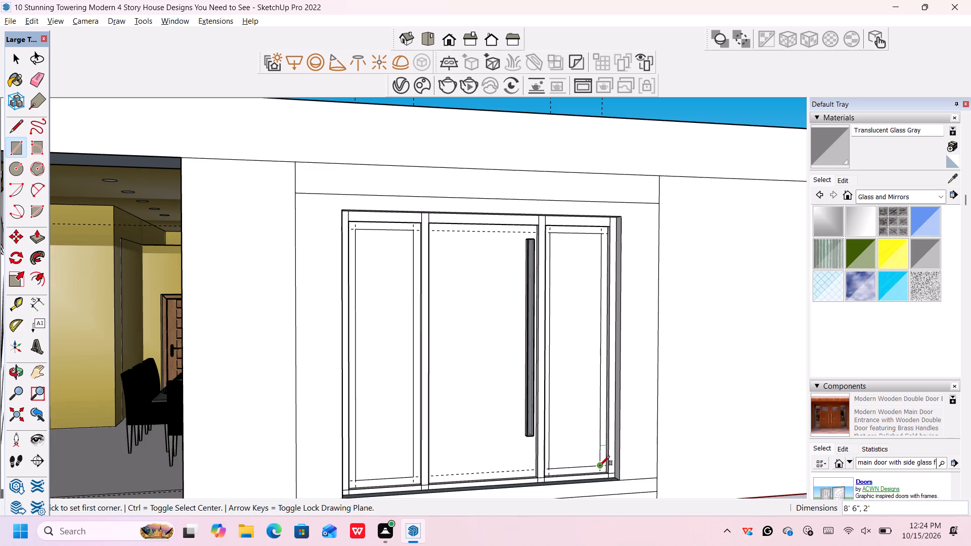
{"action": "key", "text": "space"}
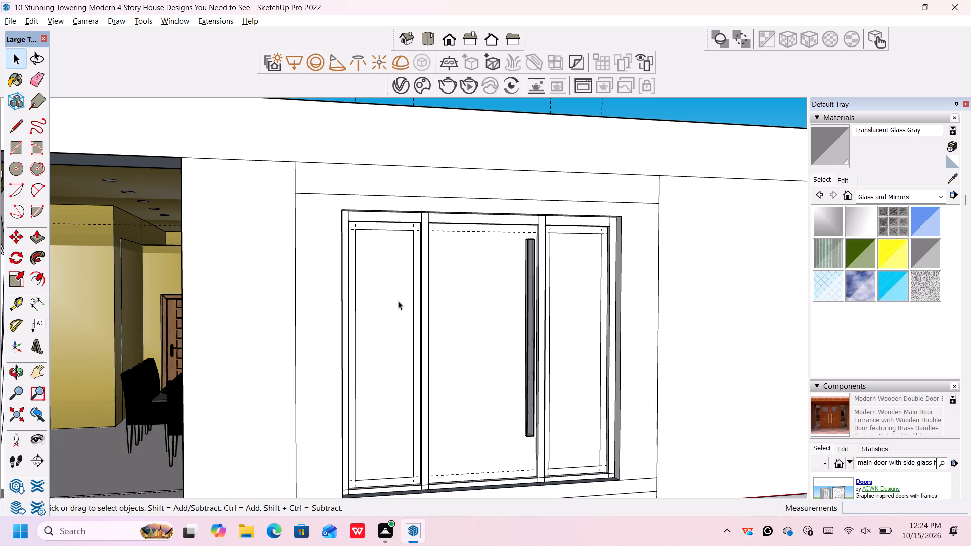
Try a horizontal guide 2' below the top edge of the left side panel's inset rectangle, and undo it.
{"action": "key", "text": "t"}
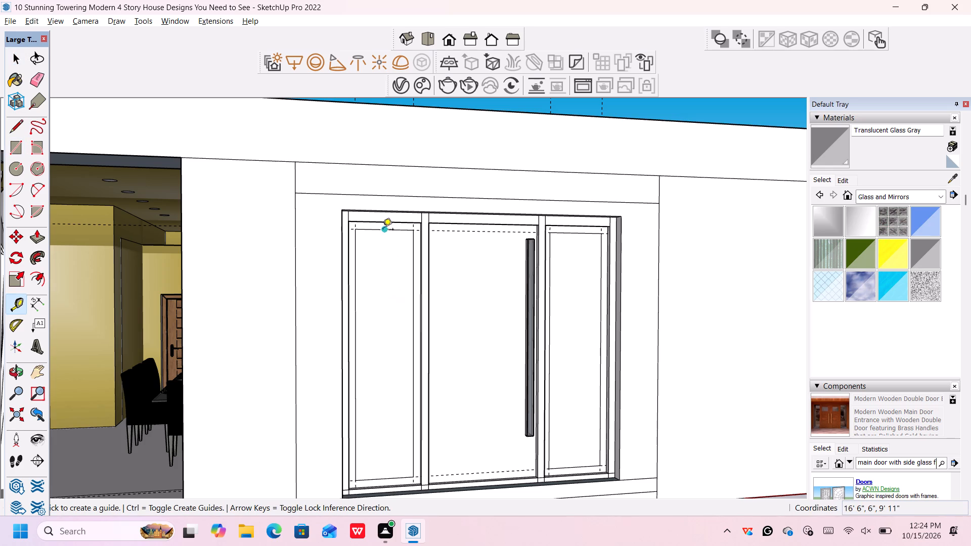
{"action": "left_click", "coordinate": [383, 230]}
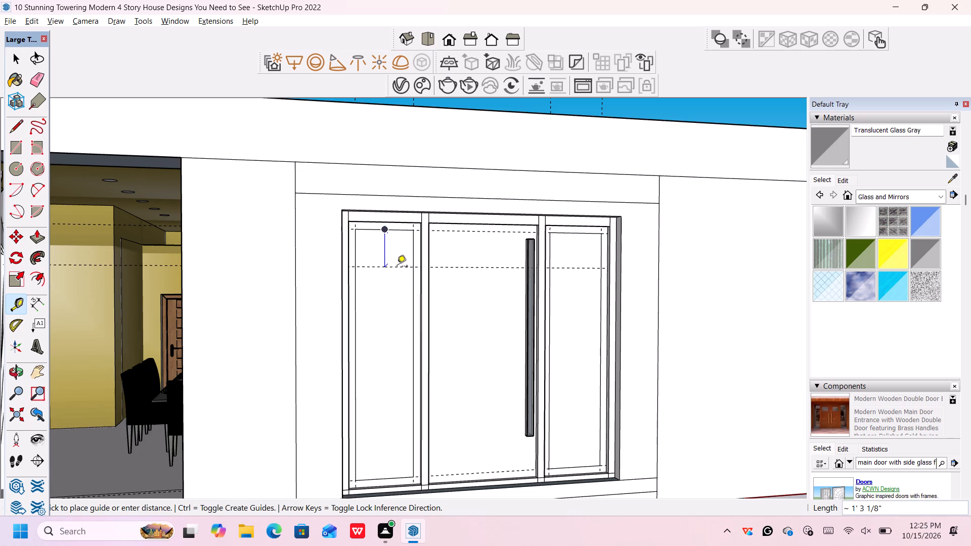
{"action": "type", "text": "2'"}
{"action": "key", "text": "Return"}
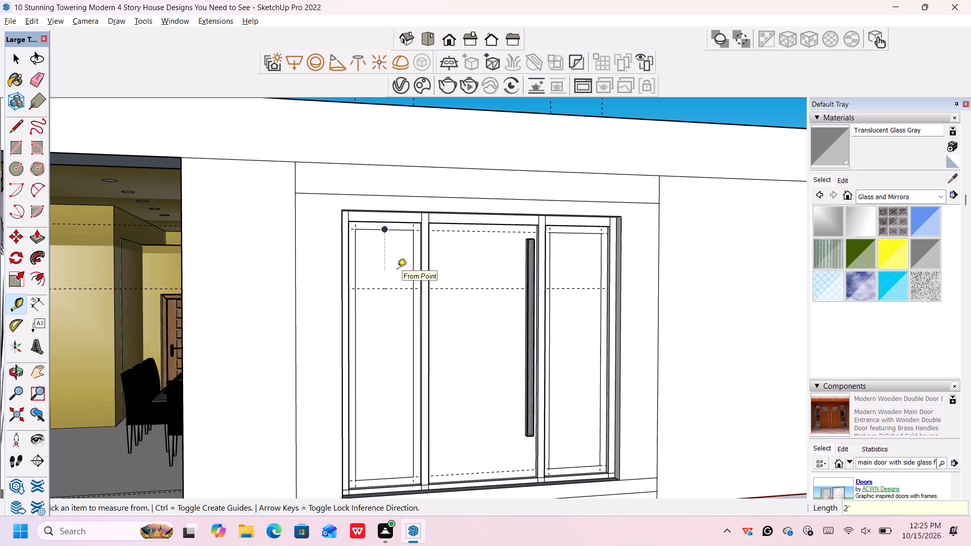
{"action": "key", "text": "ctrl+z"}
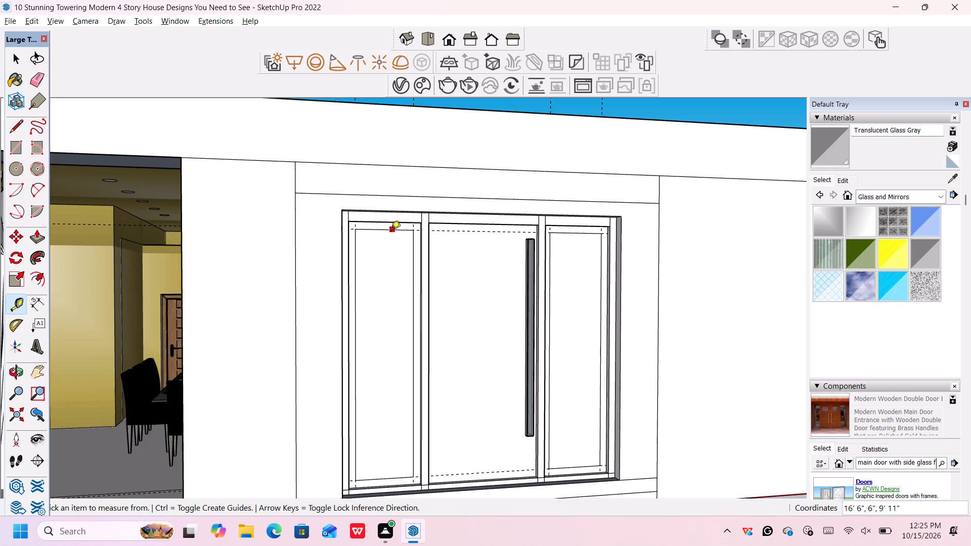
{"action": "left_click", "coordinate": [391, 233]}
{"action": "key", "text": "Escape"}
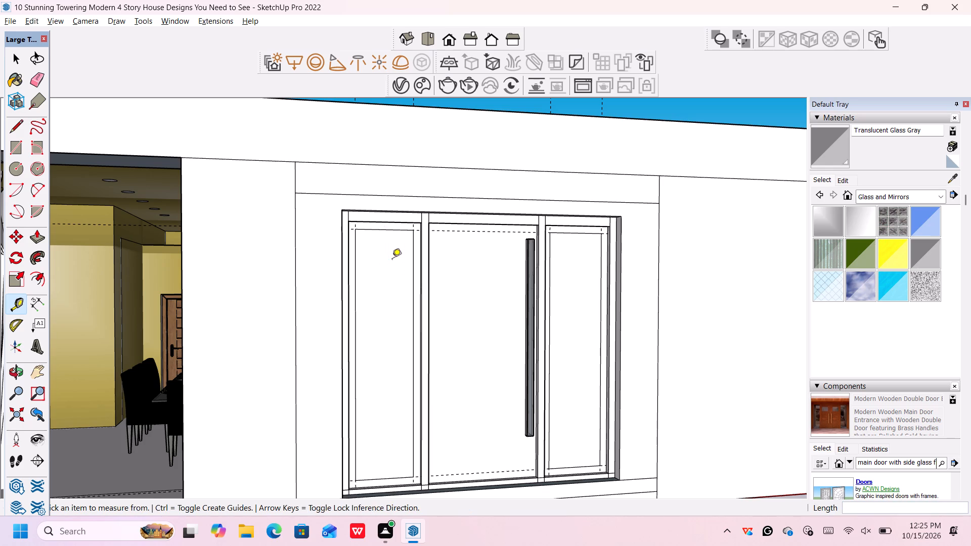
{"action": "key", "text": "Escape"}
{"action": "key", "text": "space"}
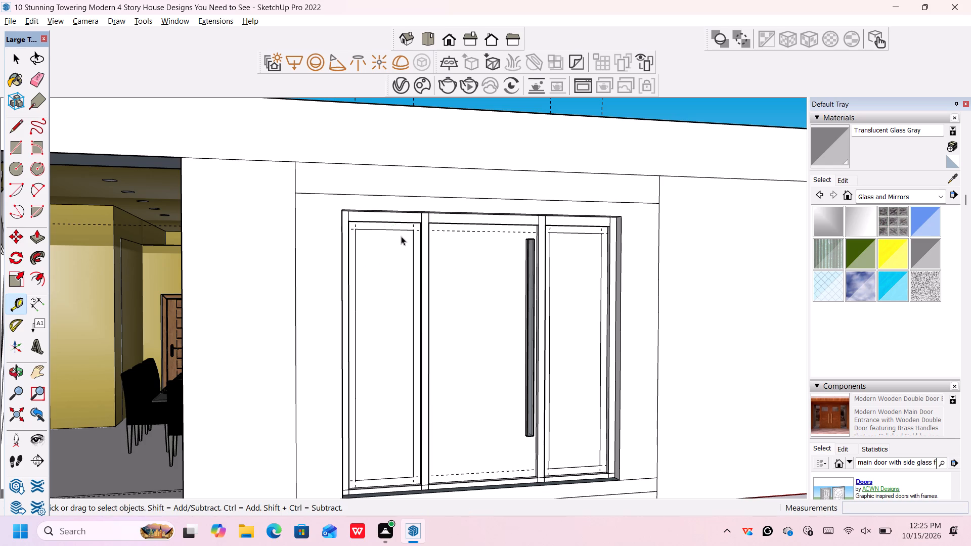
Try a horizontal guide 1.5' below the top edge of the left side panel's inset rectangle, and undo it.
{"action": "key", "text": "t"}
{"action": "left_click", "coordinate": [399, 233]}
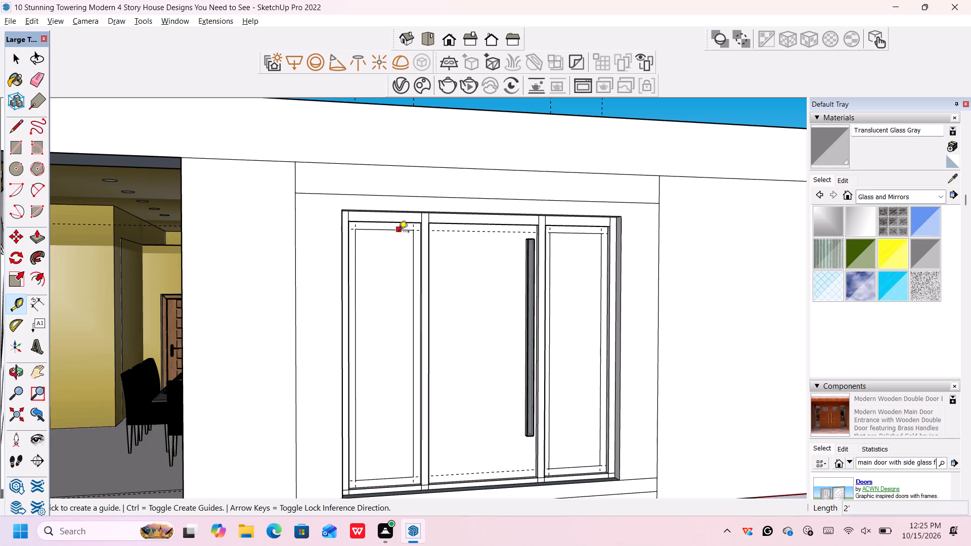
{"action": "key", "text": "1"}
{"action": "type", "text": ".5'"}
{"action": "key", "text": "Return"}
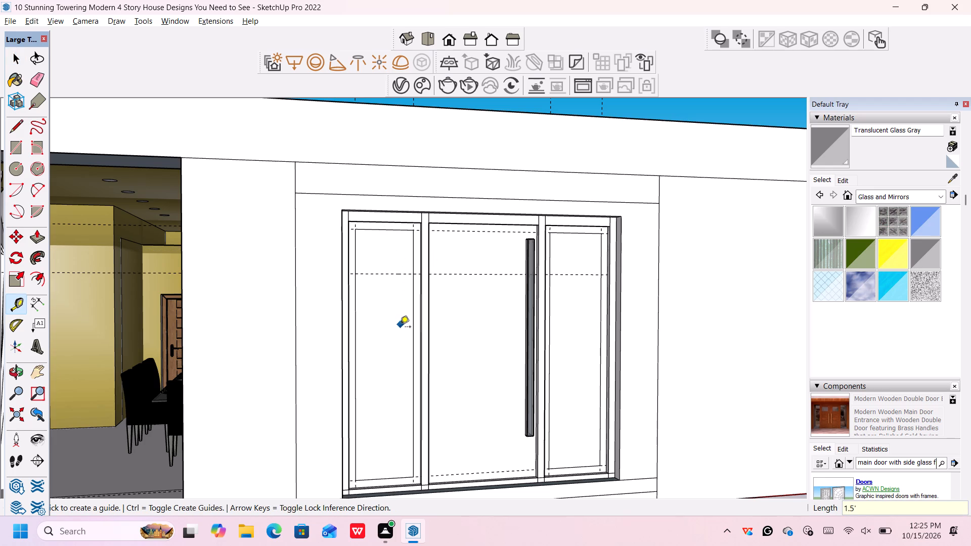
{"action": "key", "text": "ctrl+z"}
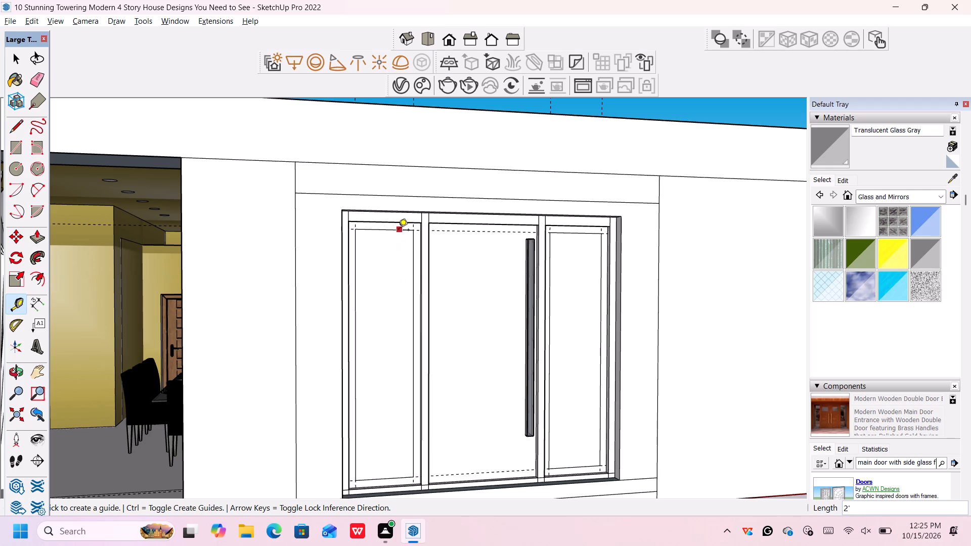
Place horizontal guides 1' inside the top and bottom edges of the left side panel's inset rectangle.
{"action": "left_click", "coordinate": [399, 231]}
{"action": "type", "text": "1'"}
{"action": "key", "text": "Return"}
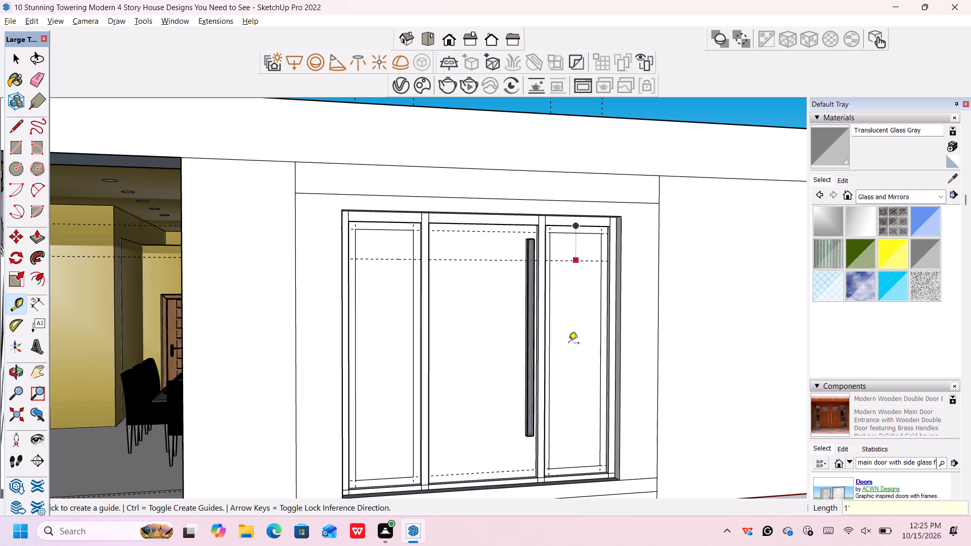
{"action": "left_click", "coordinate": [385, 477]}
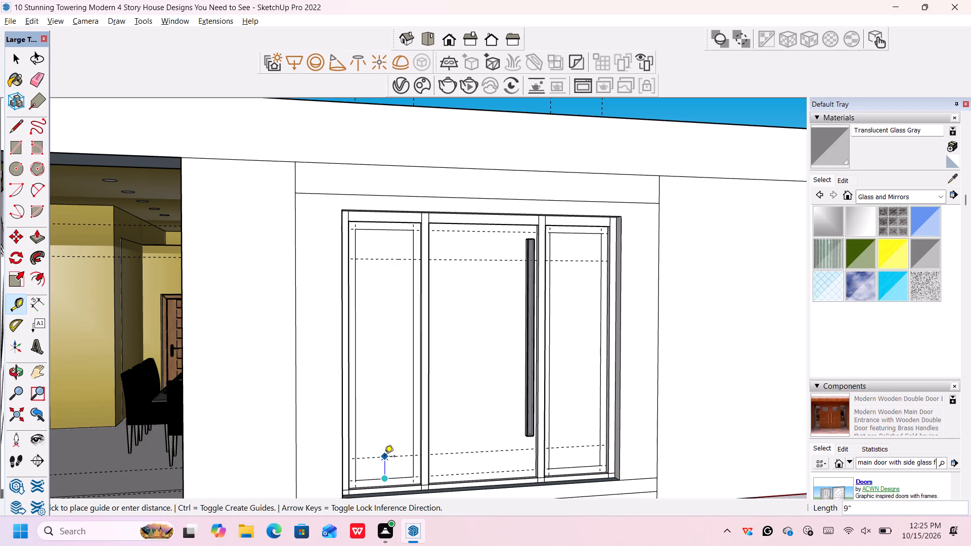
{"action": "type", "text": "1'"}
{"action": "key", "text": "Return"}
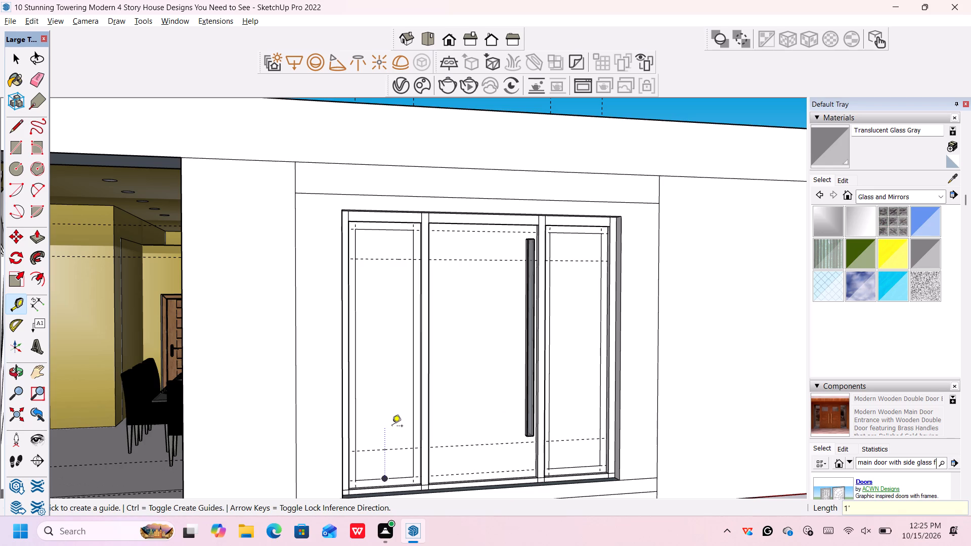
Place vertical guides 6" inside the outer edges of the inset rectangles on the left and right side panels.
{"action": "left_click", "coordinate": [356, 344]}
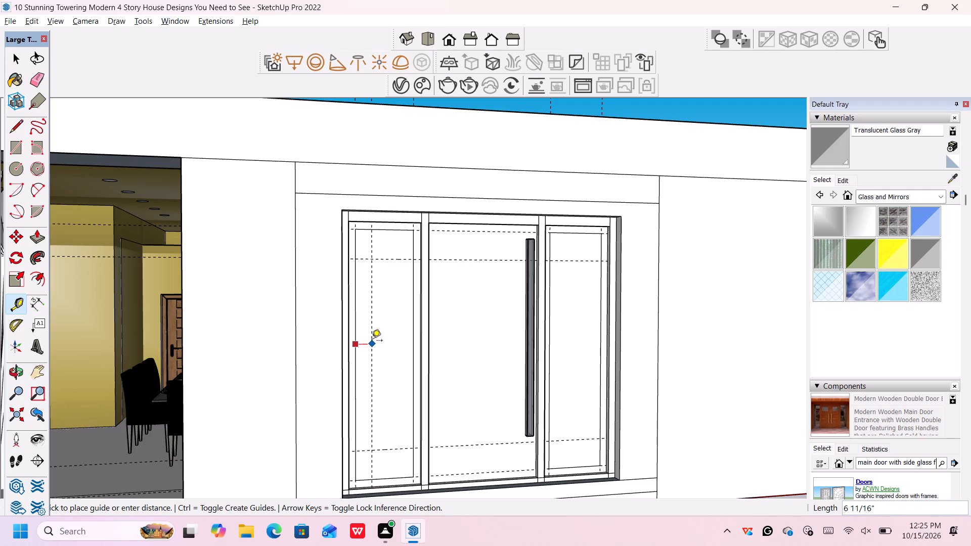
{"action": "type", "text": "6\""}
{"action": "key", "text": "Return"}
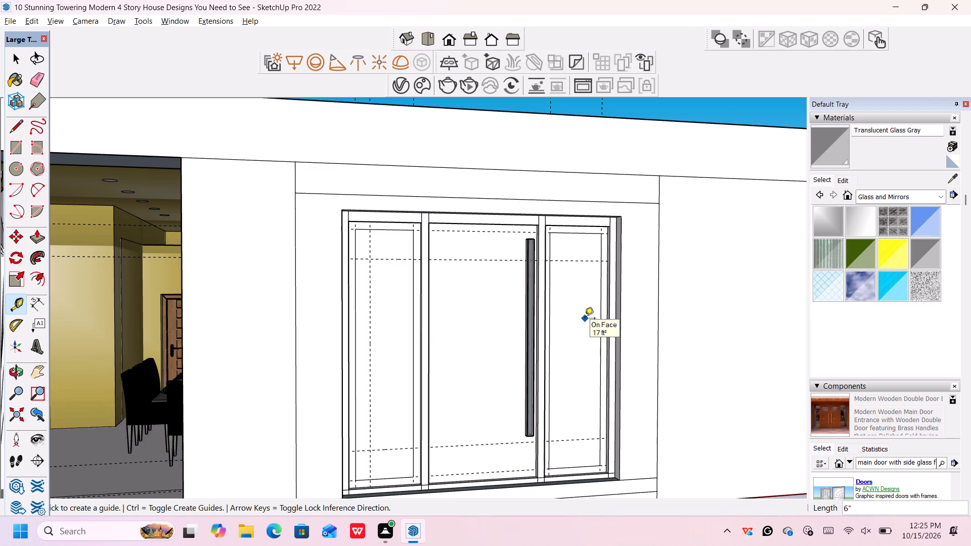
{"action": "left_click", "coordinate": [599, 318]}
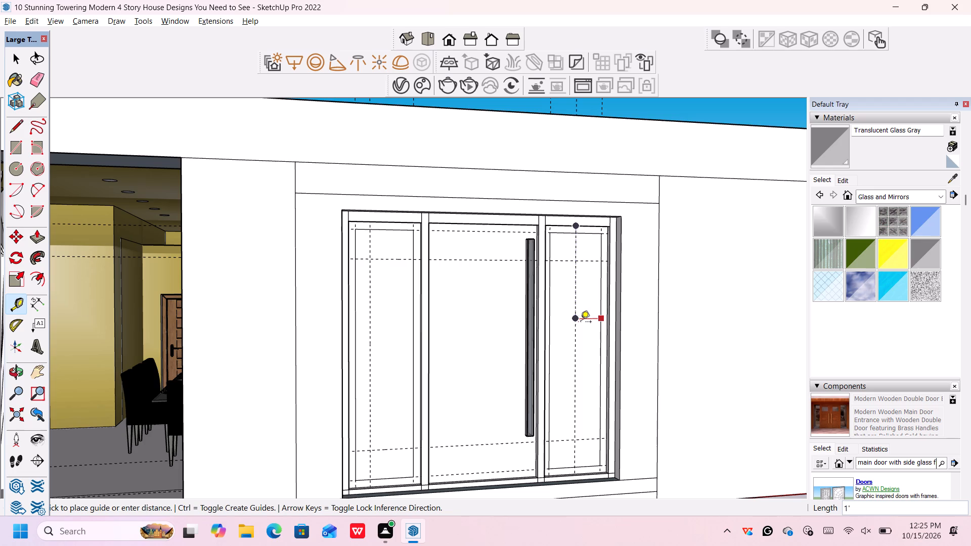
{"action": "type", "text": "6\""}
{"action": "key", "text": "Return"}
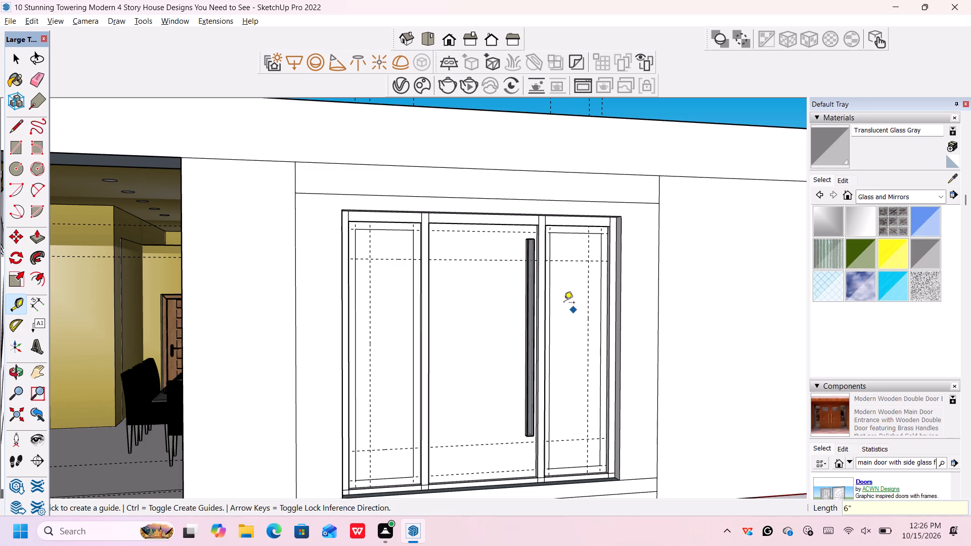
Offset guides 1" below the upper 1' guide and 1" inward from the left side panel's 6" vertical guide.
{"action": "scroll", "coordinate": [394, 260], "scroll_direction": "up", "scroll_amount": 3}
{"action": "left_click", "coordinate": [394, 260]}
{"action": "scroll", "coordinate": [393, 268], "scroll_direction": "down", "scroll_amount": 2}
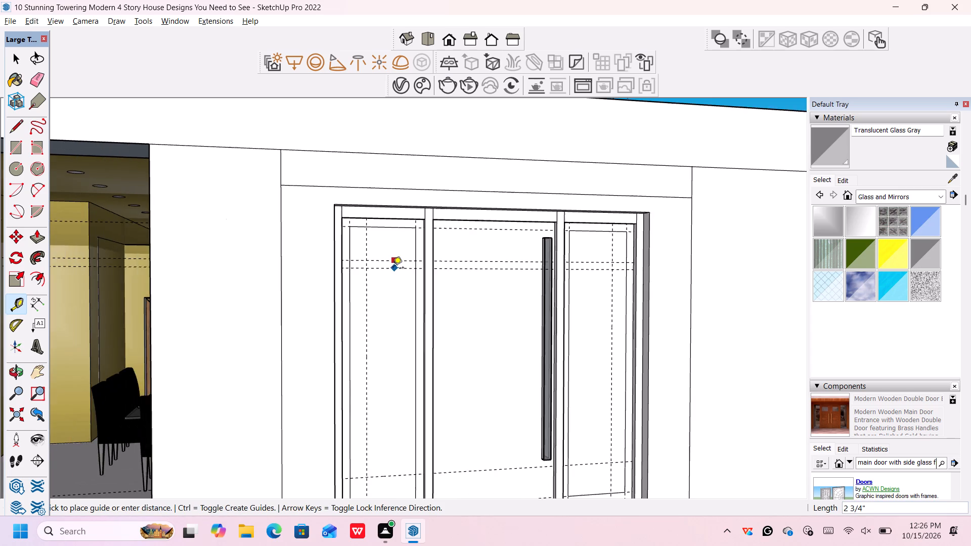
{"action": "scroll", "coordinate": [393, 268], "scroll_direction": "down", "scroll_amount": 2}
{"action": "scroll", "coordinate": [394, 275], "scroll_direction": "up", "scroll_amount": 1}
{"action": "key", "text": "1"}
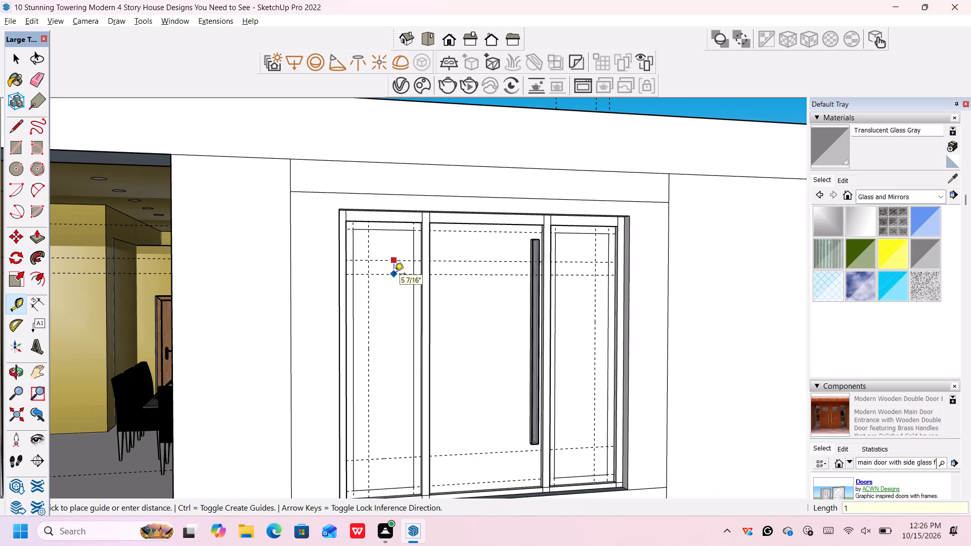
{"action": "key", "text": "shift+quotedbl"}
{"action": "key", "text": "Return"}
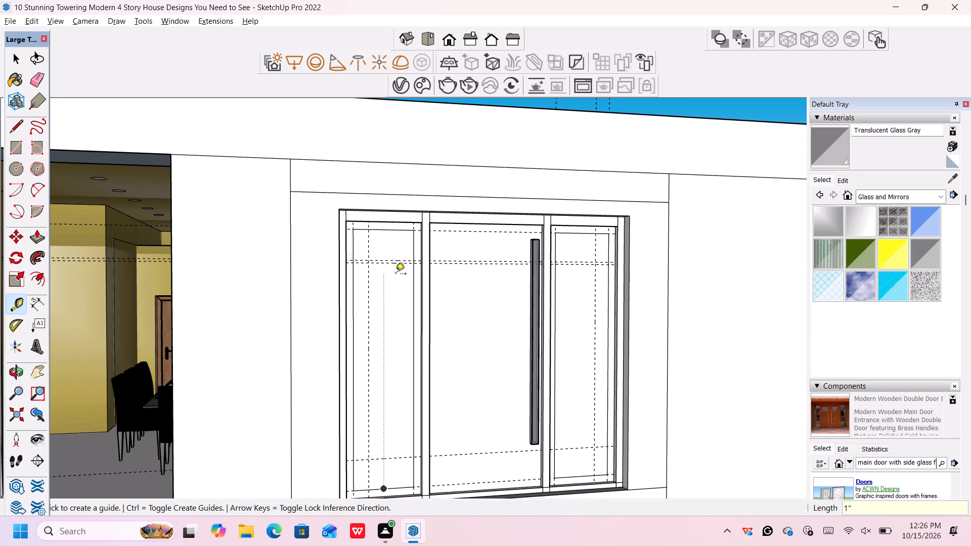
{"action": "left_click", "coordinate": [369, 292]}
{"action": "type", "text": "1\""}
{"action": "key", "text": "Return"}
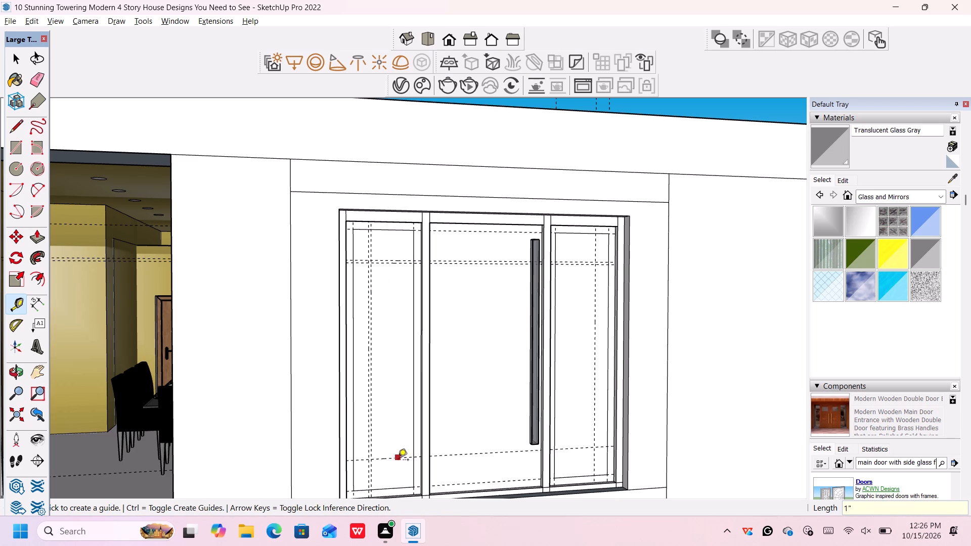
Offset guides 1" above the lower 1' guide and 1" inward from the right side panel's 6" vertical guide.
{"action": "left_click", "coordinate": [398, 461]}
{"action": "type", "text": "1\""}
{"action": "key", "text": "Return"}
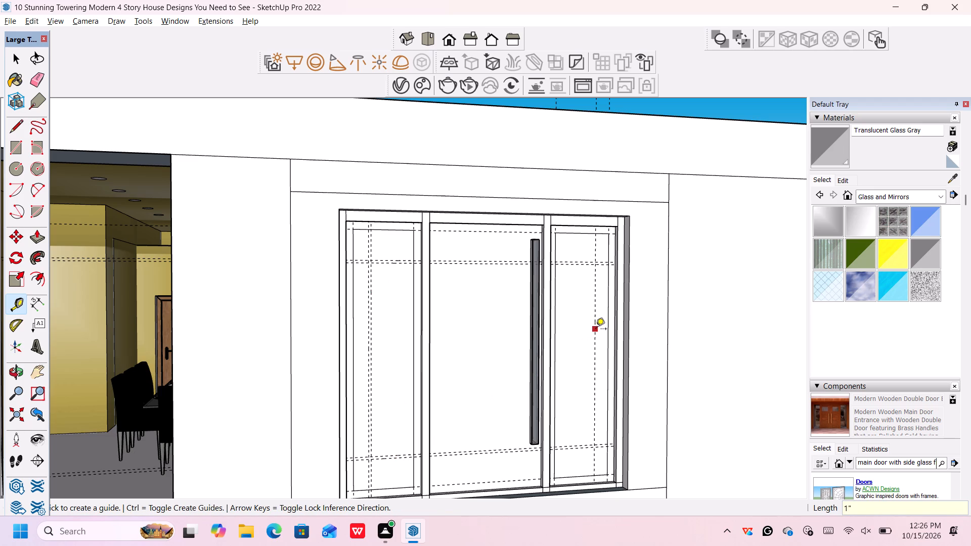
{"action": "left_click", "coordinate": [595, 330]}
{"action": "key", "text": "1"}
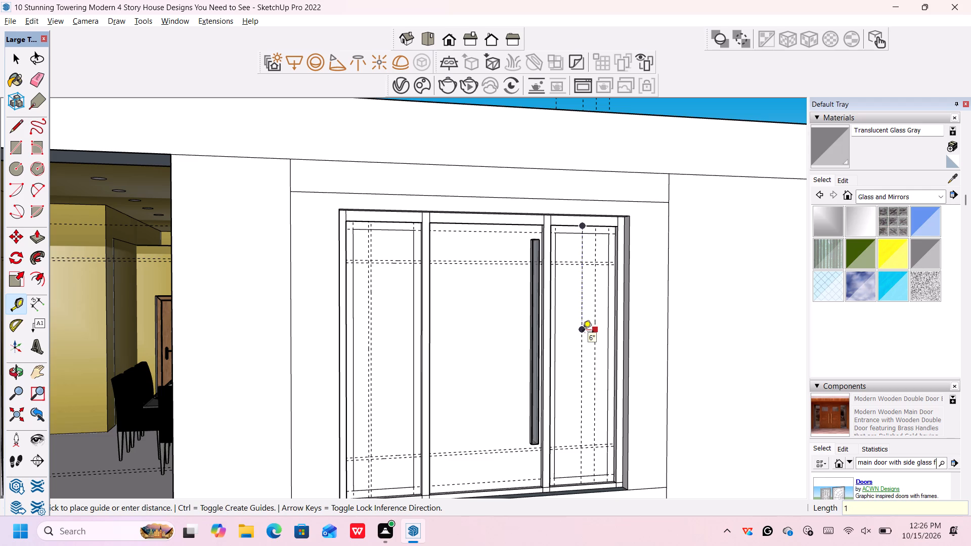
{"action": "key", "text": "shift+quotedbl"}
{"action": "key", "text": "Return"}
{"action": "key", "text": "space"}
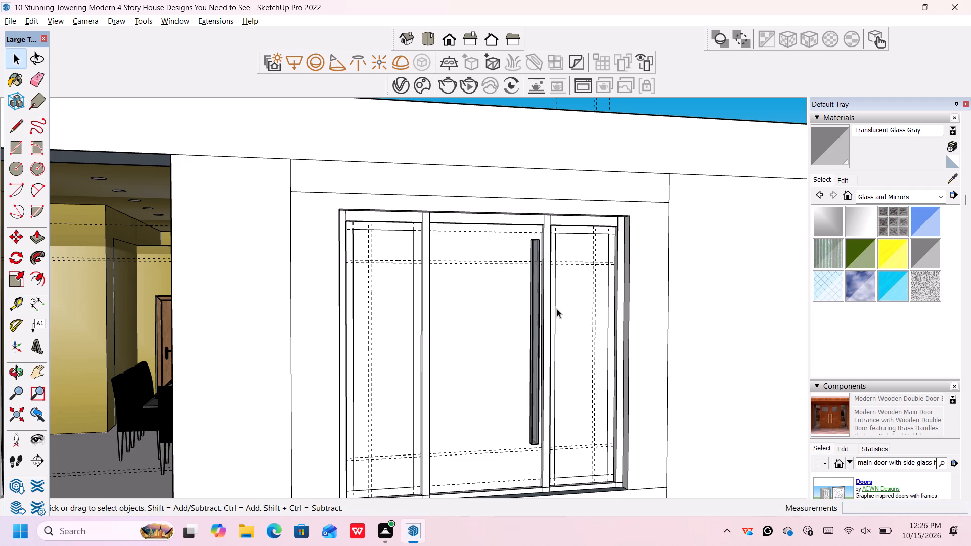
Draw a rectangle on the left side panel from the inner guide intersection to the inset rectangle's edge nearest the central panel.
{"action": "key", "text": "r"}
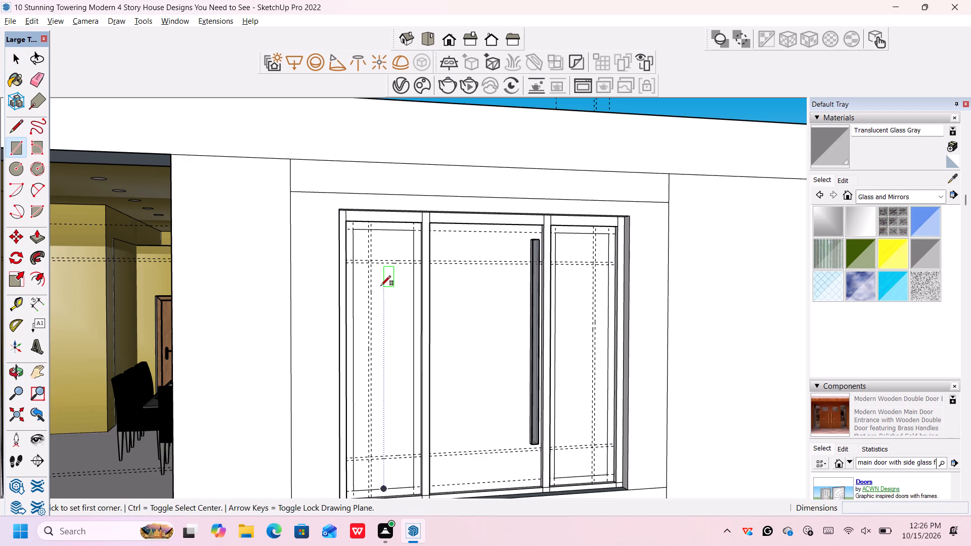
{"action": "left_click", "coordinate": [372, 264]}
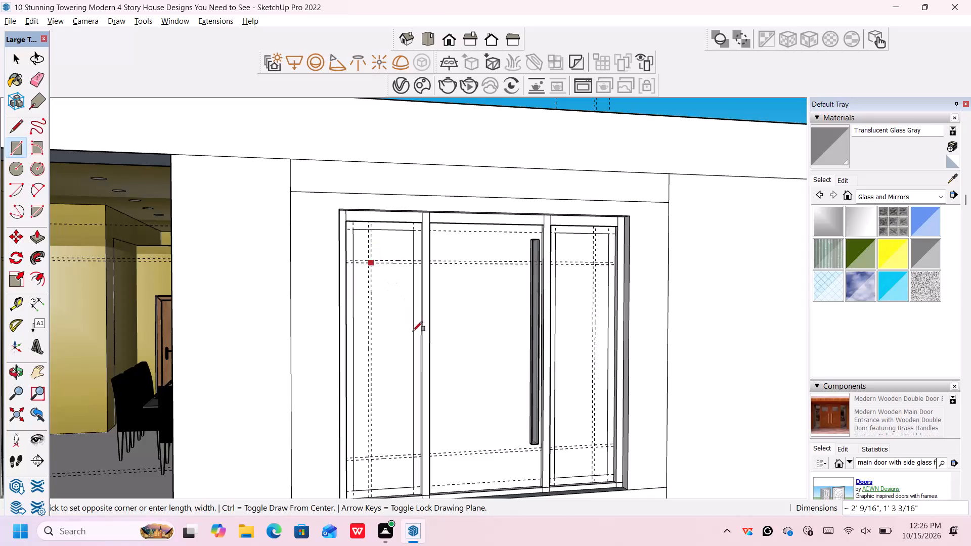
{"action": "left_click", "coordinate": [413, 452]}
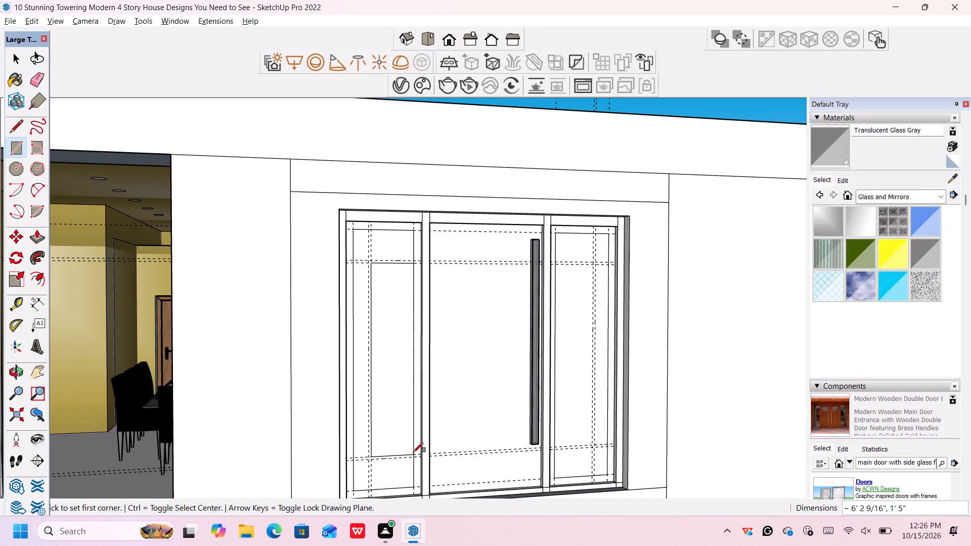
Draw a surrounding 6' 6" by 1' 6" rectangle on the left side panel along the outer guides, ending at the same inset edge.
{"action": "left_click", "coordinate": [367, 261]}
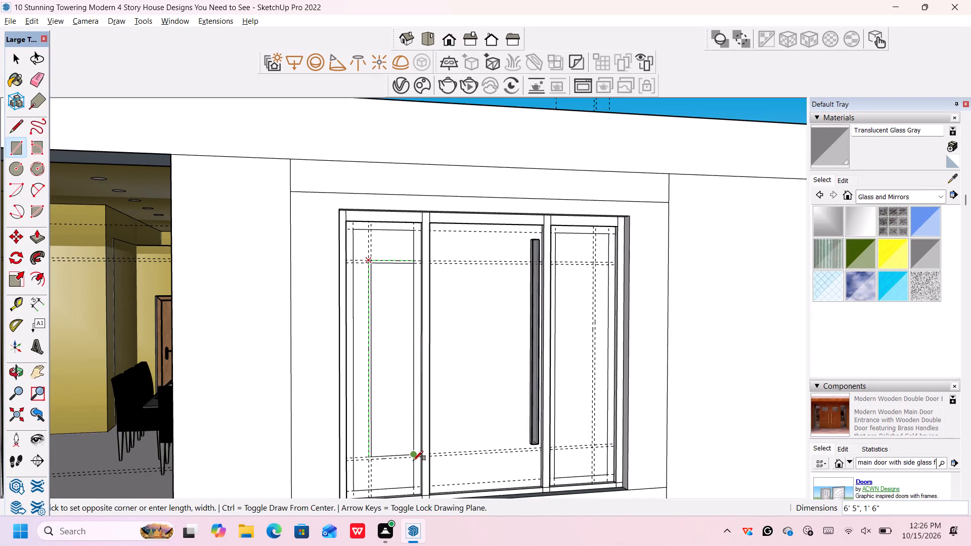
{"action": "scroll", "coordinate": [414, 457], "scroll_direction": "up", "scroll_amount": 6}
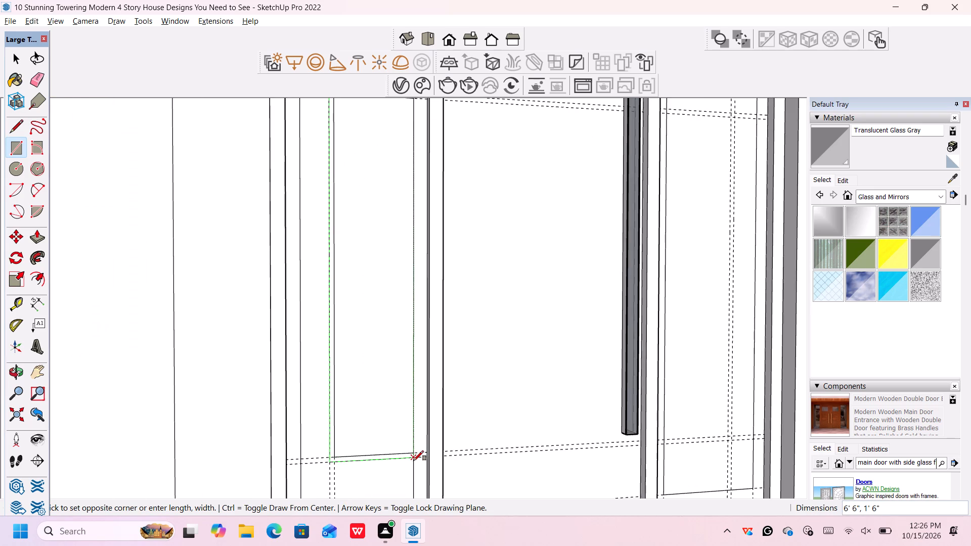
{"action": "left_click", "coordinate": [414, 461]}
{"action": "scroll", "coordinate": [414, 456], "scroll_direction": "down", "scroll_amount": 7}
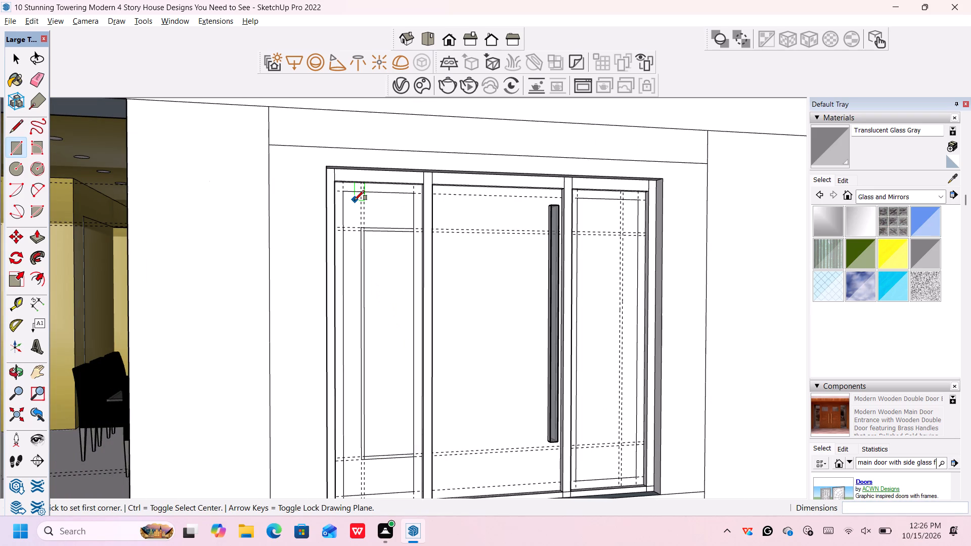
{"action": "scroll", "coordinate": [355, 201], "scroll_direction": "down", "scroll_amount": 3}
{"action": "scroll", "coordinate": [524, 263], "scroll_direction": "up", "scroll_amount": 4}
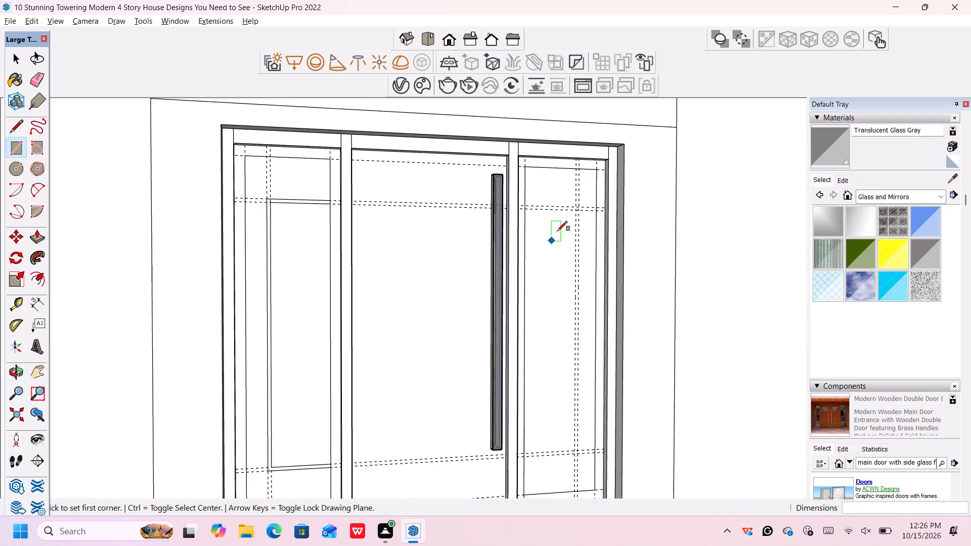
Draw a 6' 4" by 1' 5" rectangle on the right side panel from the inner guide intersection to the inset edge nearest the central panel.
{"action": "scroll", "coordinate": [578, 213], "scroll_direction": "up", "scroll_amount": 2}
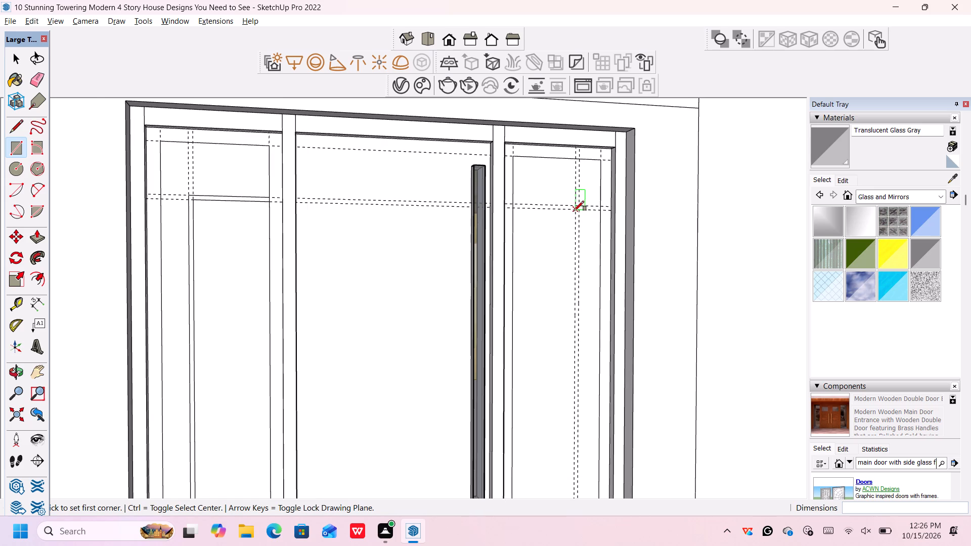
{"action": "left_click", "coordinate": [575, 210]}
{"action": "scroll", "coordinate": [551, 255], "scroll_direction": "down", "scroll_amount": 6}
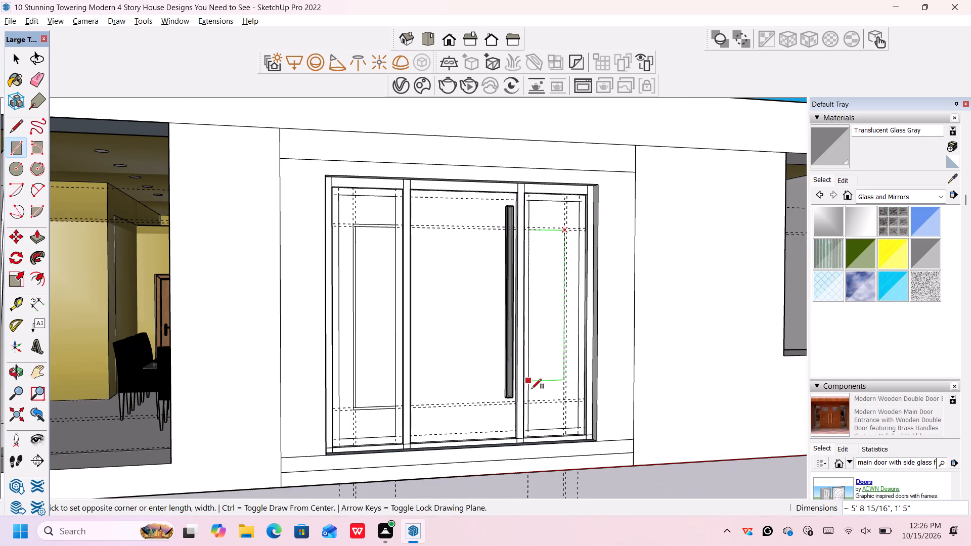
{"action": "left_click", "coordinate": [528, 400]}
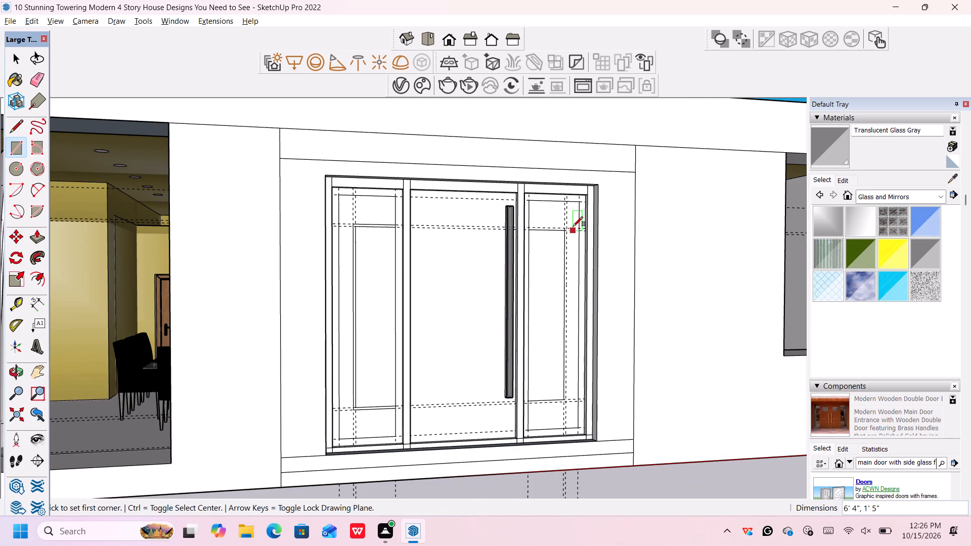
Draw a surrounding 6' 6" by 1' 6" rectangle on the right side panel along the outer guides, ending at the same inset edge.
{"action": "scroll", "coordinate": [570, 229], "scroll_direction": "up", "scroll_amount": 4}
{"action": "left_click", "coordinate": [566, 225]}
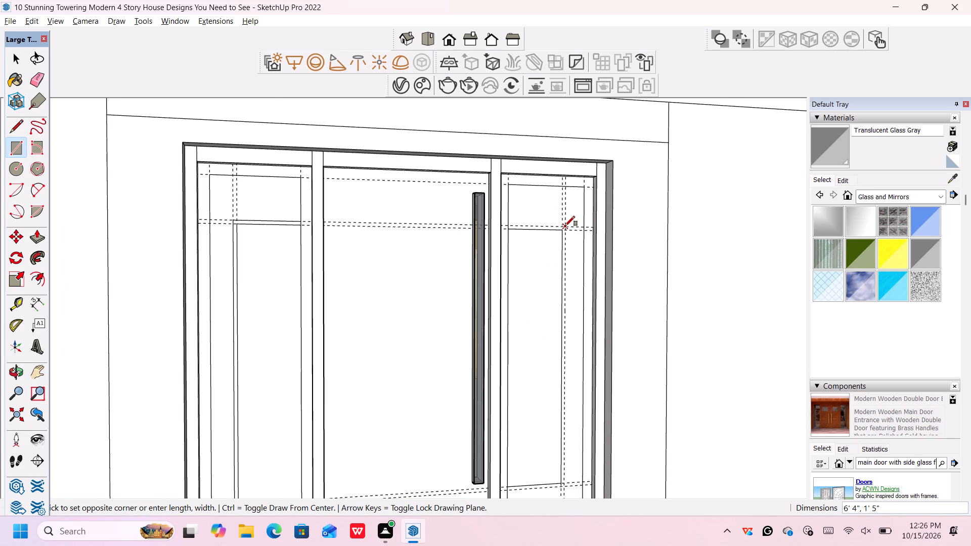
{"action": "scroll", "coordinate": [564, 227], "scroll_direction": "down", "scroll_amount": 5}
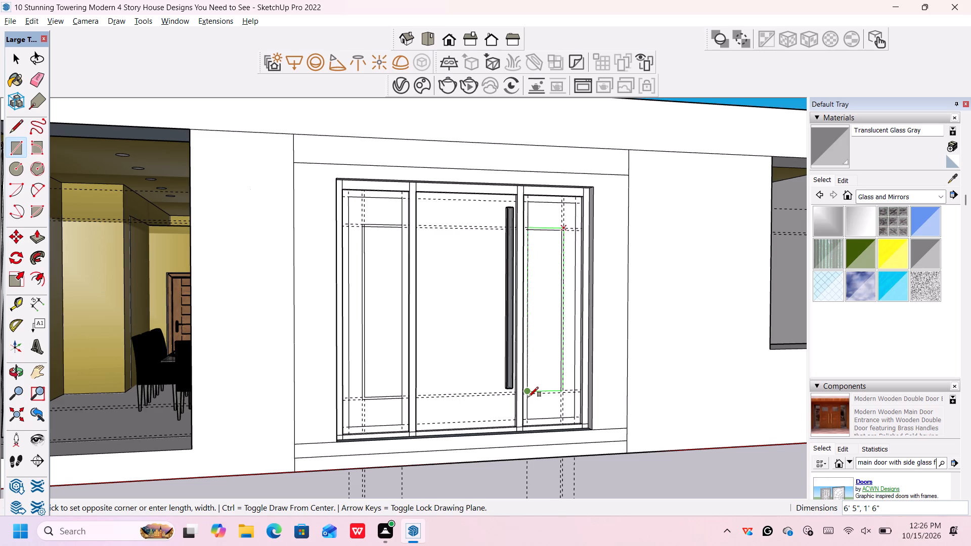
{"action": "scroll", "coordinate": [528, 396], "scroll_direction": "up", "scroll_amount": 7}
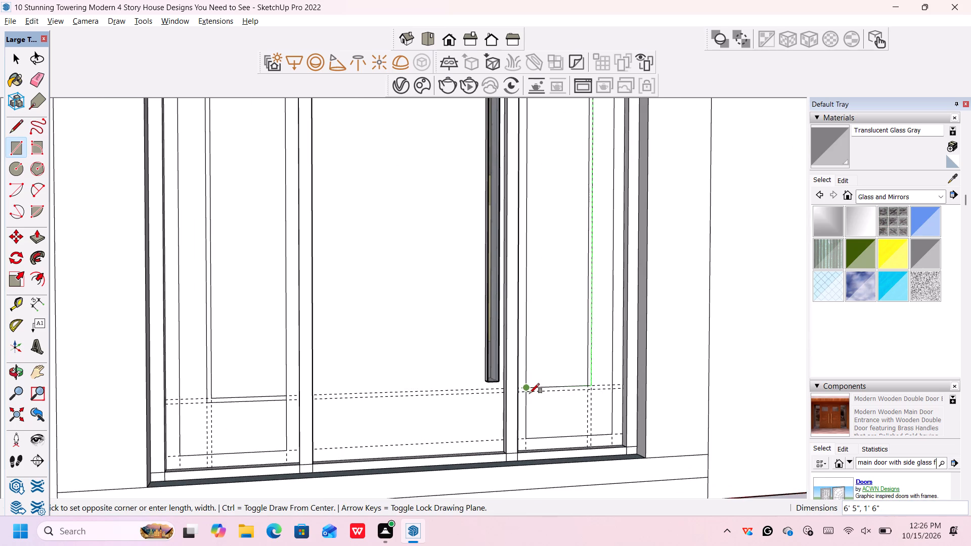
{"action": "scroll", "coordinate": [529, 393], "scroll_direction": "up", "scroll_amount": 3}
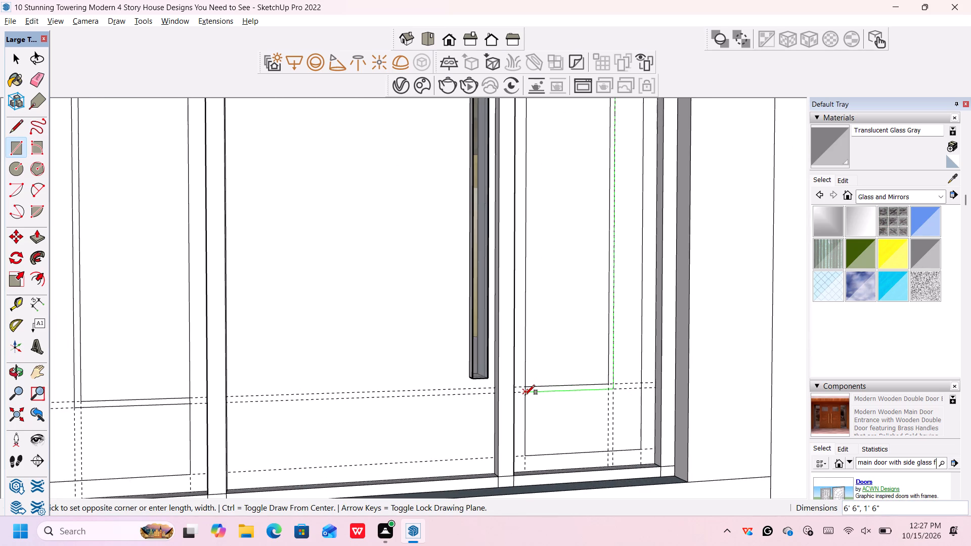
{"action": "left_click", "coordinate": [525, 395]}
{"action": "scroll", "coordinate": [529, 383], "scroll_direction": "down", "scroll_amount": 9}
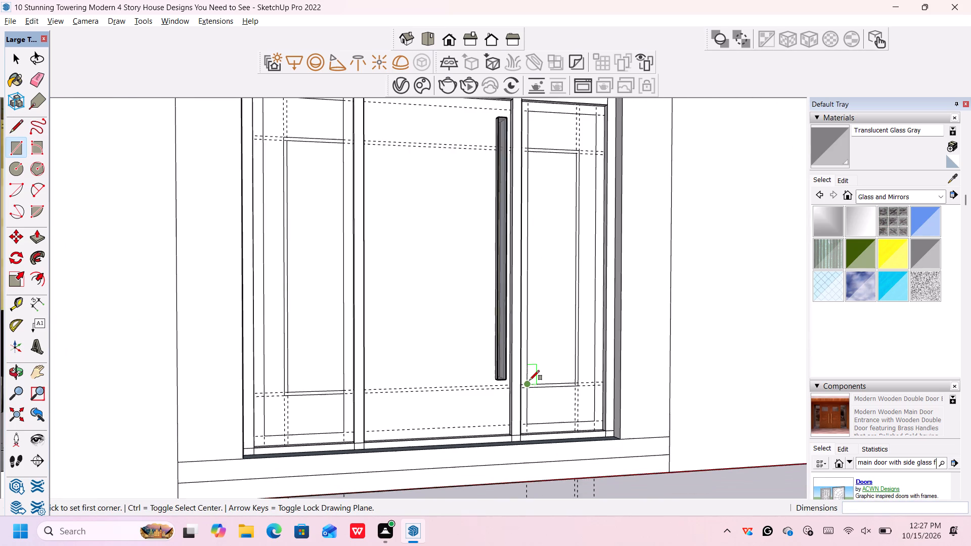
{"action": "key", "text": "space"}
Delete all the vertical and horizontal construction guides around the entrance door.
{"action": "scroll", "coordinate": [529, 380], "scroll_direction": "down", "scroll_amount": 5}
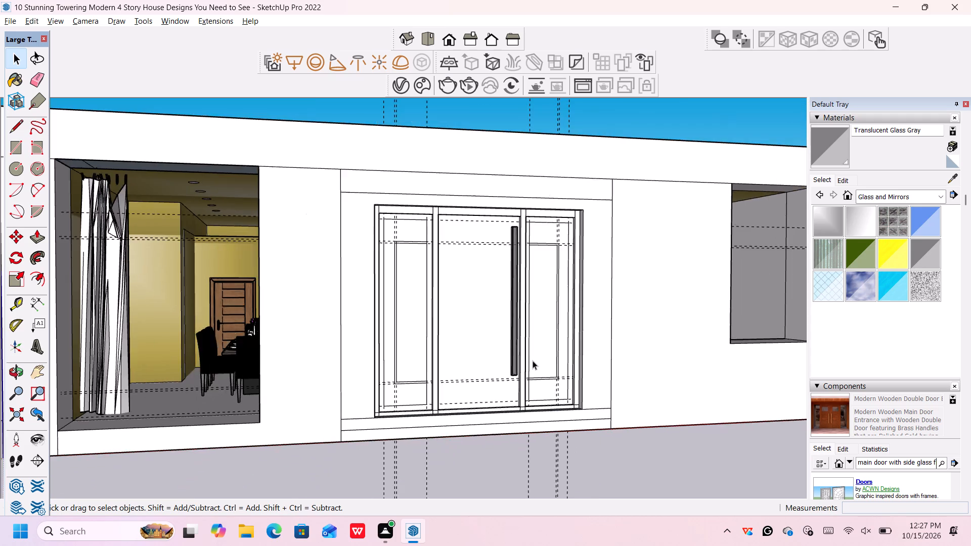
{"action": "scroll", "coordinate": [533, 360], "scroll_direction": "down", "scroll_amount": 3}
{"action": "left_click_drag", "start_coordinate": [573, 446], "coordinate": [385, 485]}
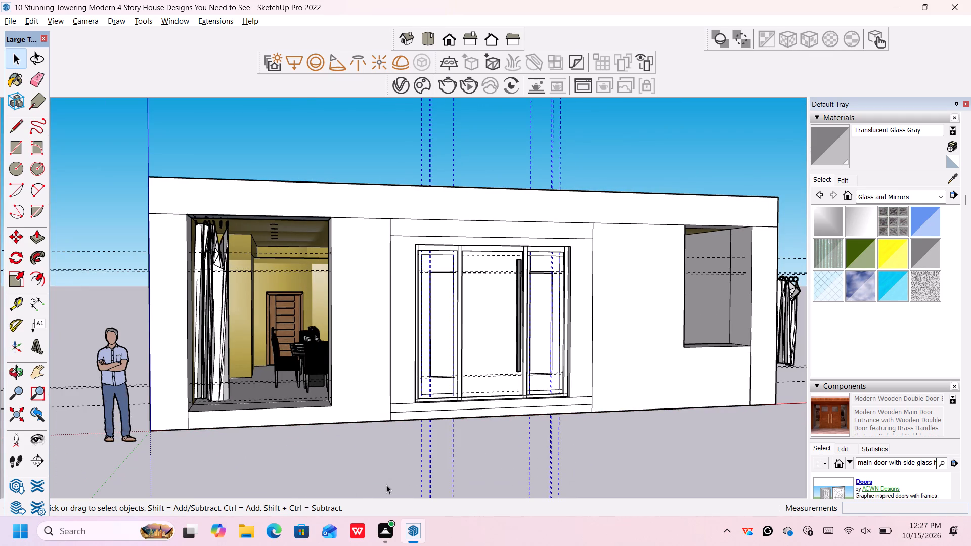
{"action": "key", "text": "Delete"}
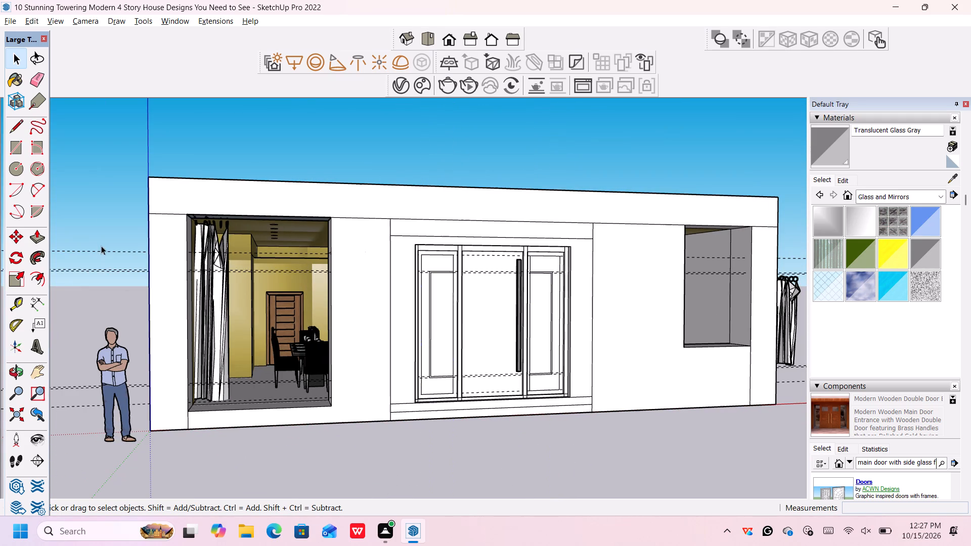
{"action": "left_click_drag", "start_coordinate": [100, 240], "coordinate": [70, 300]}
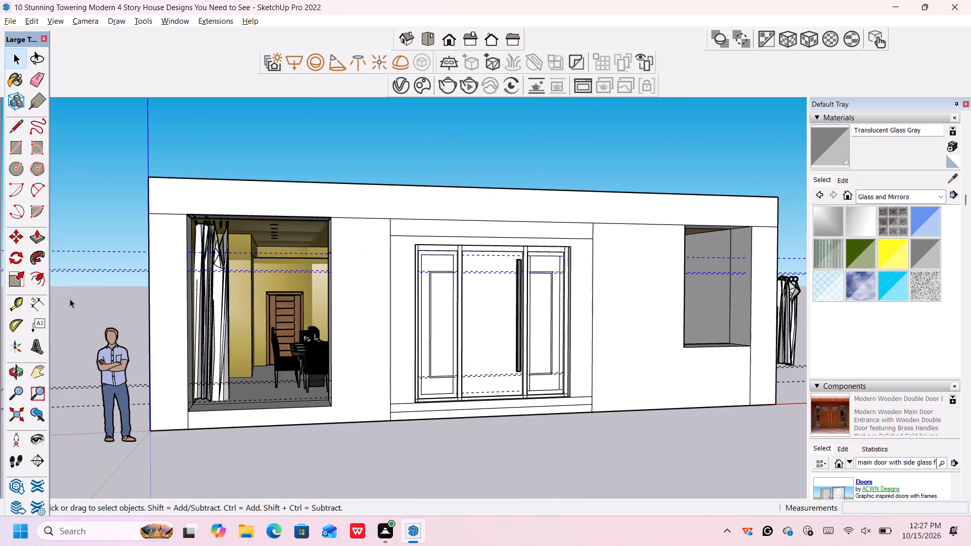
{"action": "key", "text": "Delete"}
{"action": "left_click_drag", "start_coordinate": [77, 358], "coordinate": [68, 434]}
{"action": "key", "text": "Delete"}
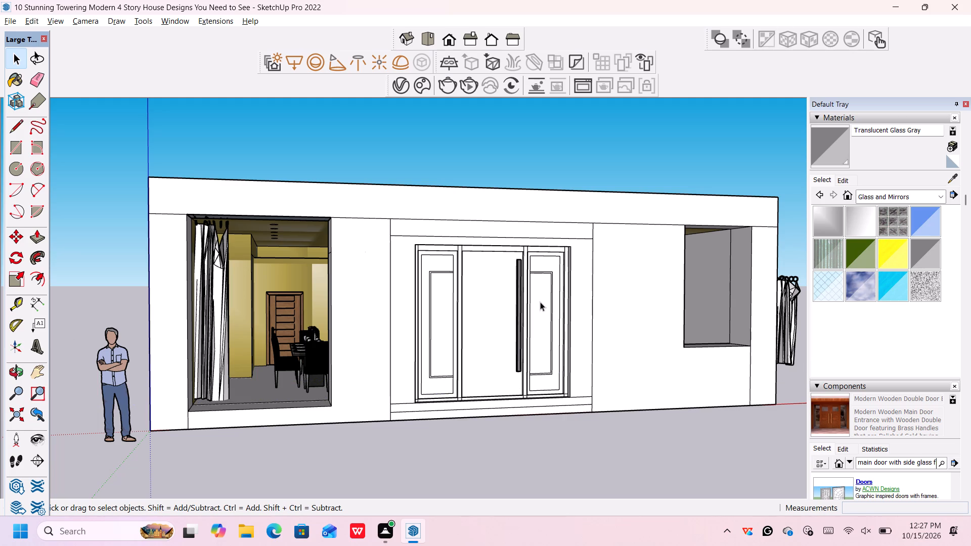
Delete the innermost rectangle's front face on the right side panel and paint the face behind it with Translucent Glass Gray.
{"action": "middle_click_drag", "start_coordinate": [544, 381], "coordinate": [456, 371]}
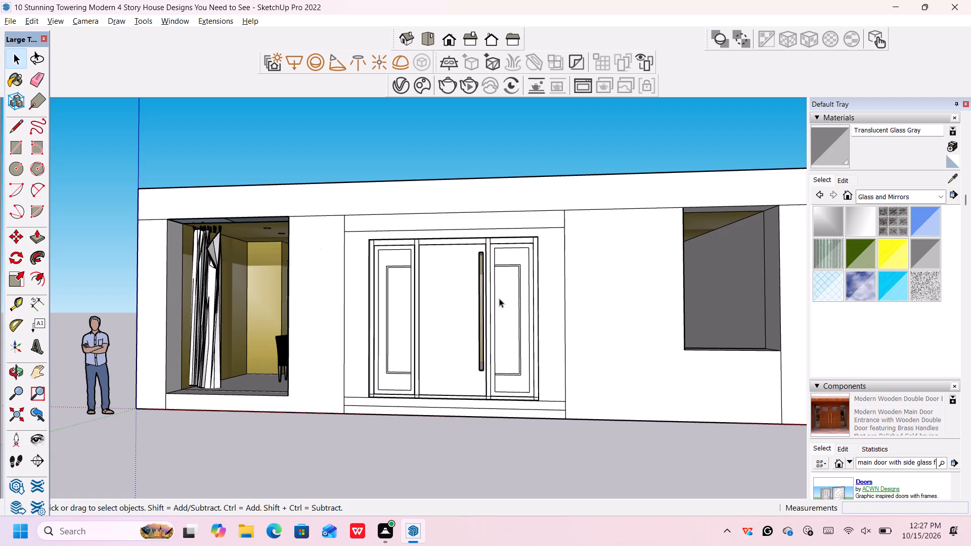
{"action": "scroll", "coordinate": [503, 295], "scroll_direction": "up", "scroll_amount": 2}
{"action": "middle_click_drag", "start_coordinate": [504, 298], "coordinate": [510, 324]}
{"action": "left_click", "coordinate": [518, 307]}
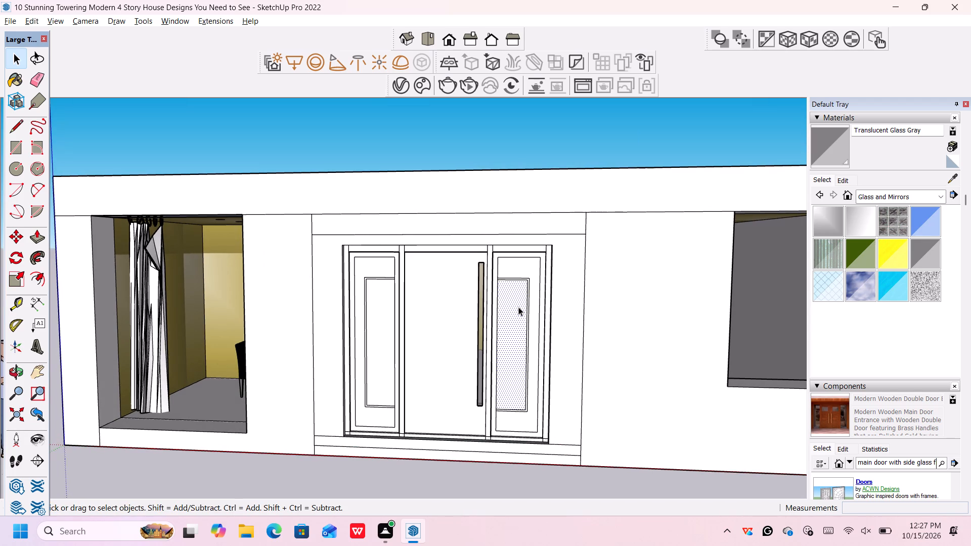
{"action": "key", "text": "Delete"}
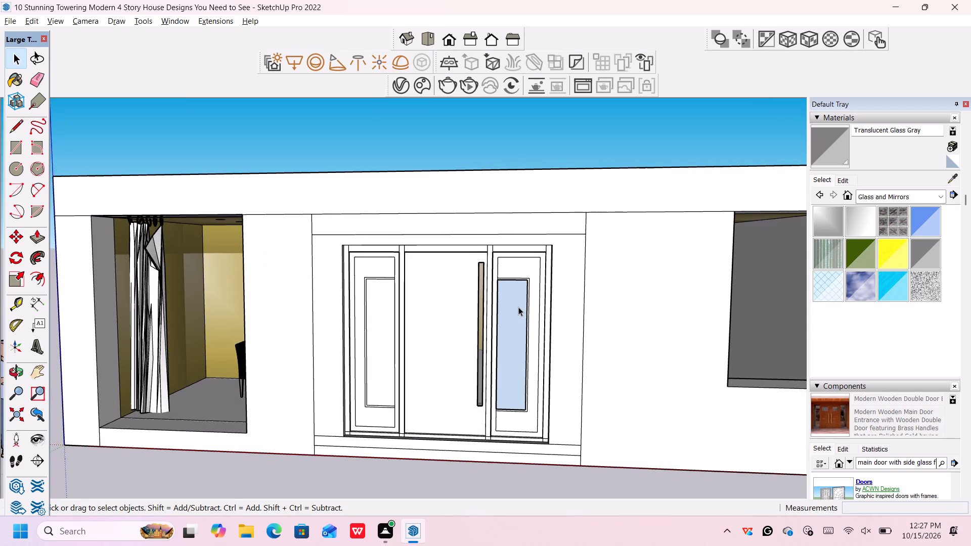
{"action": "scroll", "coordinate": [518, 311], "scroll_direction": "up", "scroll_amount": 2}
{"action": "left_click", "coordinate": [518, 311]}
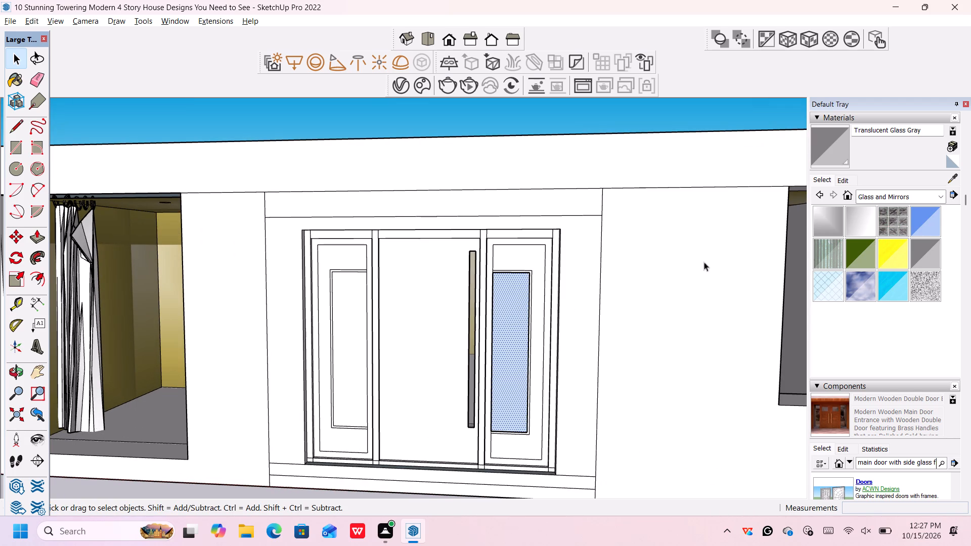
{"action": "left_click", "coordinate": [932, 250]}
{"action": "left_click", "coordinate": [510, 300]}
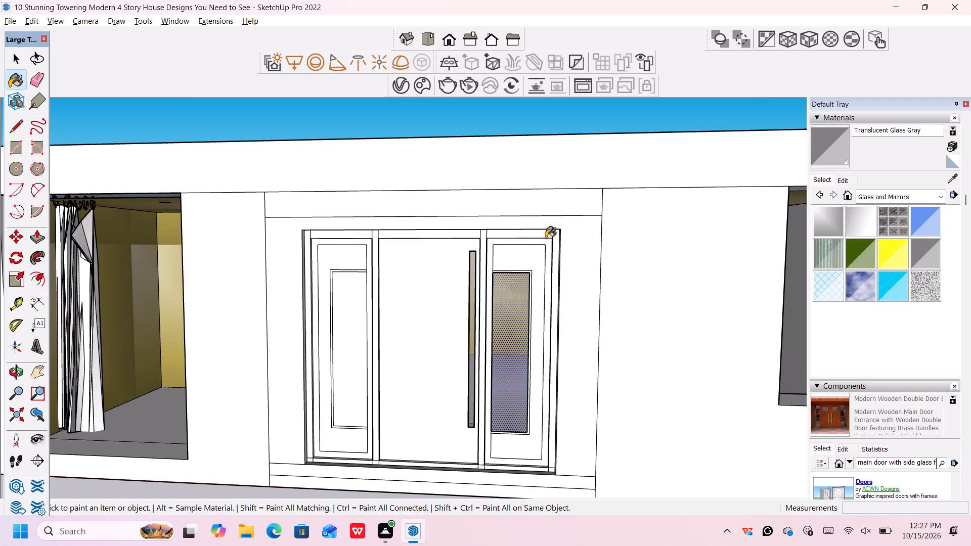
Delete the innermost rectangle's front face on the left side panel and paint the face behind it with Translucent Glass Gray.
{"action": "scroll", "coordinate": [379, 331], "scroll_direction": "down", "scroll_amount": 2}
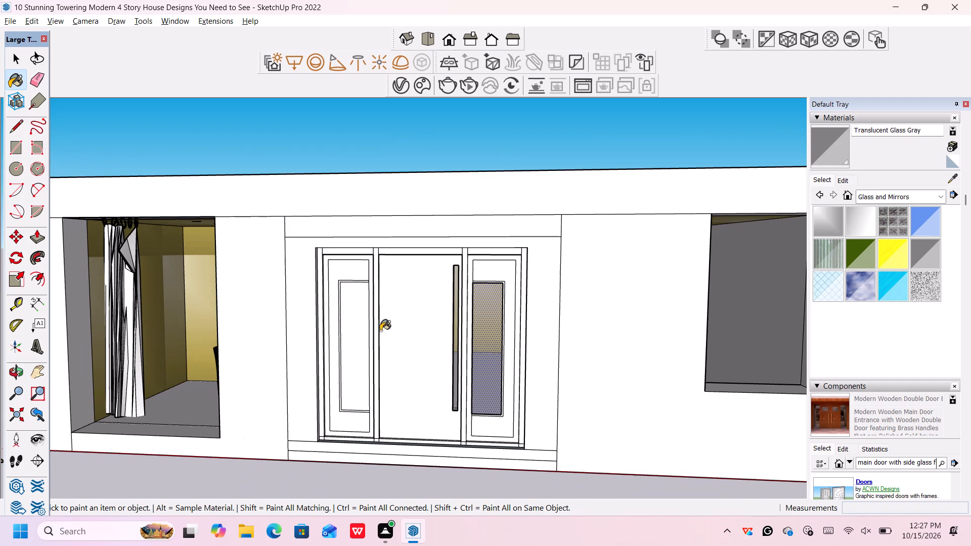
{"action": "key", "text": "space"}
{"action": "left_click", "coordinate": [351, 325]}
{"action": "key", "text": "Delete"}
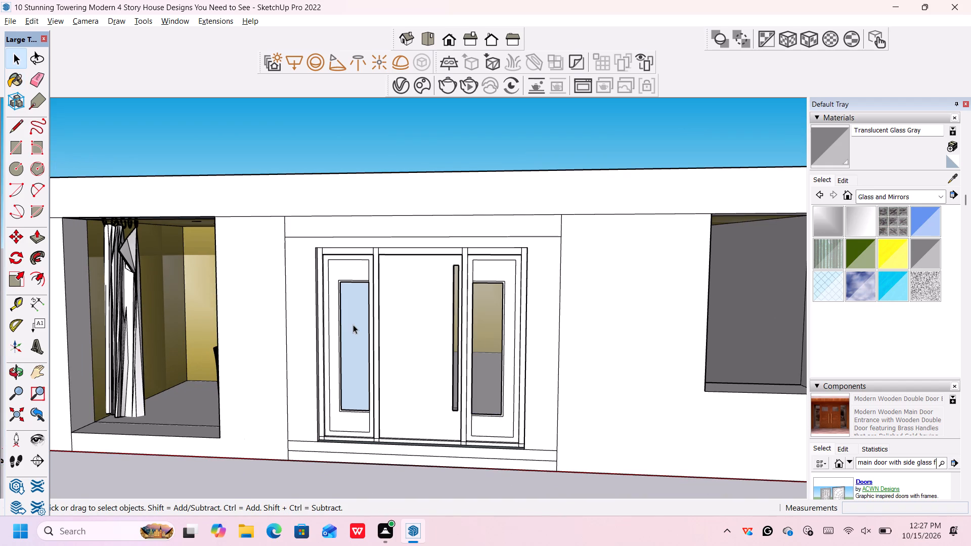
{"action": "left_click", "coordinate": [932, 255]}
{"action": "left_click", "coordinate": [351, 320]}
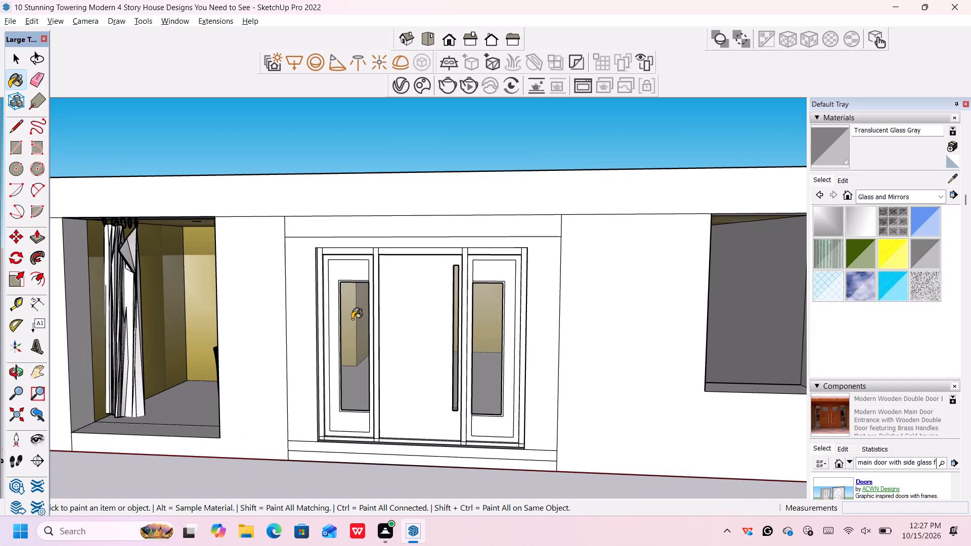
{"action": "key", "text": "space"}
Paint the right side panel's outer border and the thin strip around its glass with black Color M09 from the Colors collection.
{"action": "scroll", "coordinate": [356, 257], "scroll_direction": "up", "scroll_amount": 3}
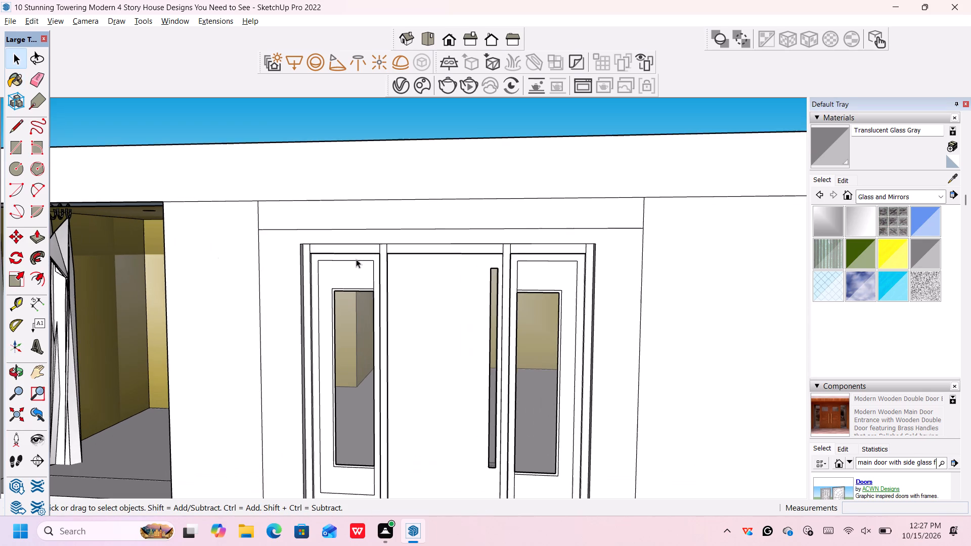
{"action": "scroll", "coordinate": [425, 266], "scroll_direction": "down", "scroll_amount": 3}
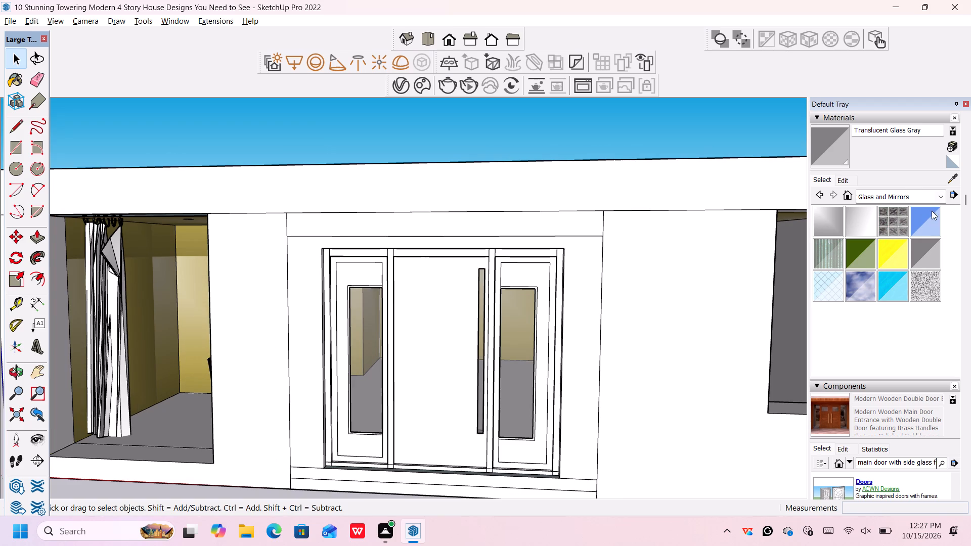
{"action": "left_click", "coordinate": [936, 198]}
{"action": "left_click", "coordinate": [909, 238]}
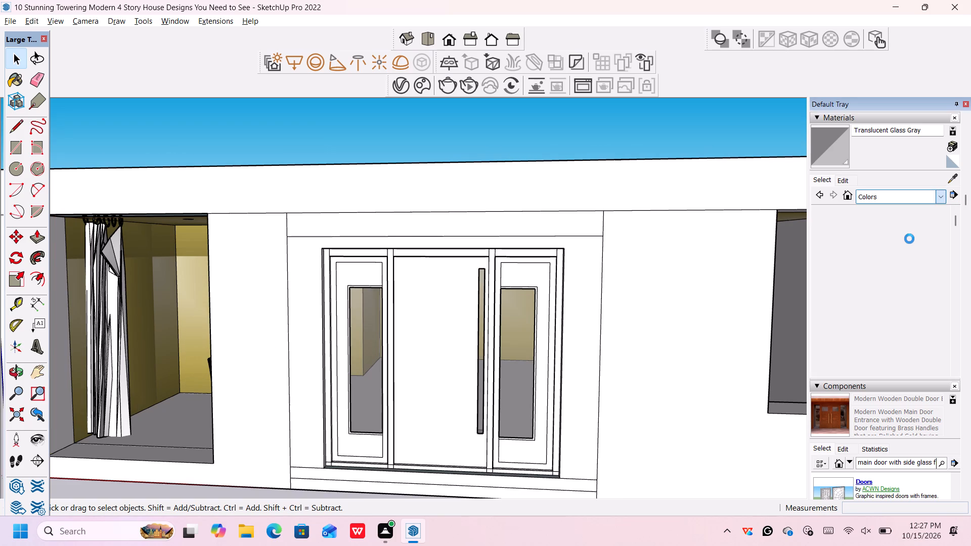
{"action": "scroll", "coordinate": [910, 240], "scroll_direction": "down", "scroll_amount": 13}
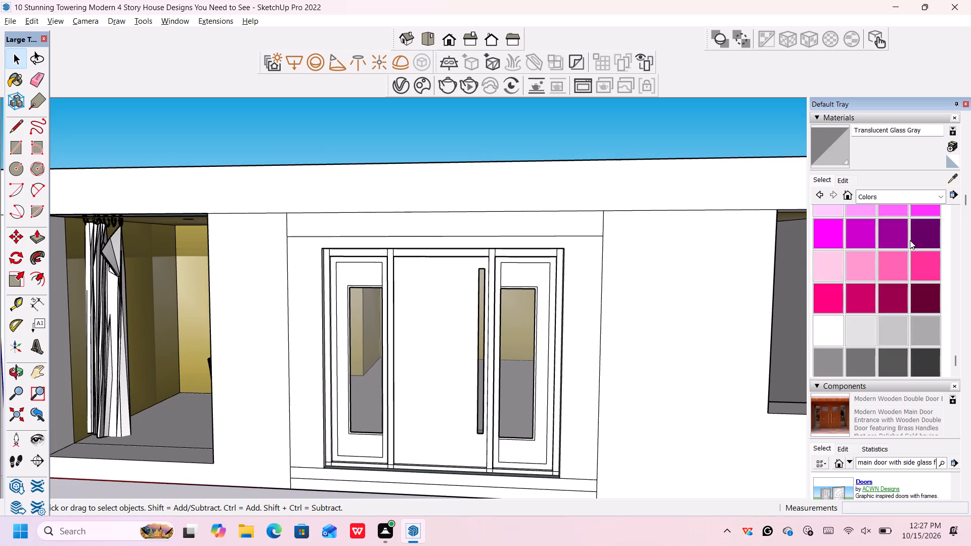
{"action": "scroll", "coordinate": [910, 240], "scroll_direction": "down", "scroll_amount": 6}
{"action": "scroll", "coordinate": [887, 196], "scroll_direction": "up", "scroll_amount": 5}
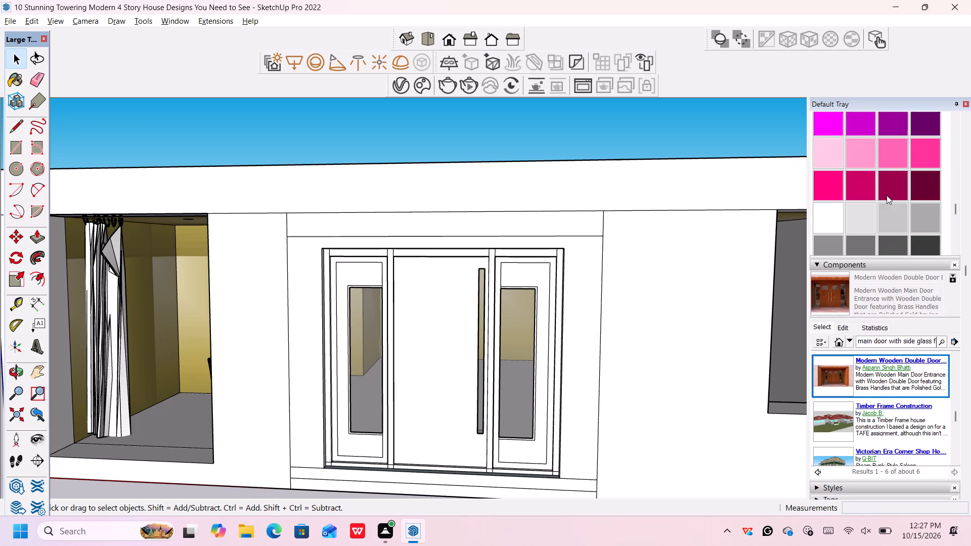
{"action": "scroll", "coordinate": [887, 195], "scroll_direction": "down", "scroll_amount": 2}
{"action": "left_click", "coordinate": [862, 161]}
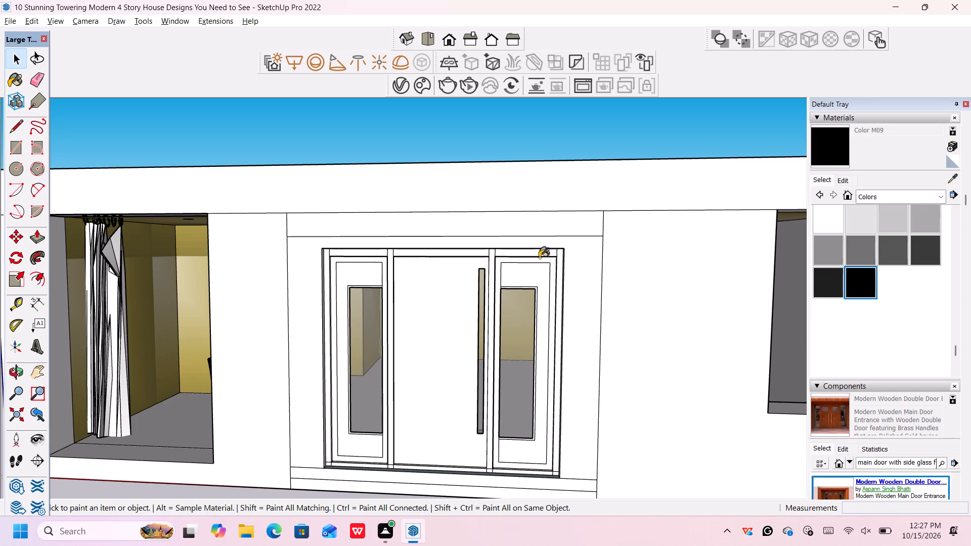
{"action": "left_click", "coordinate": [515, 259]}
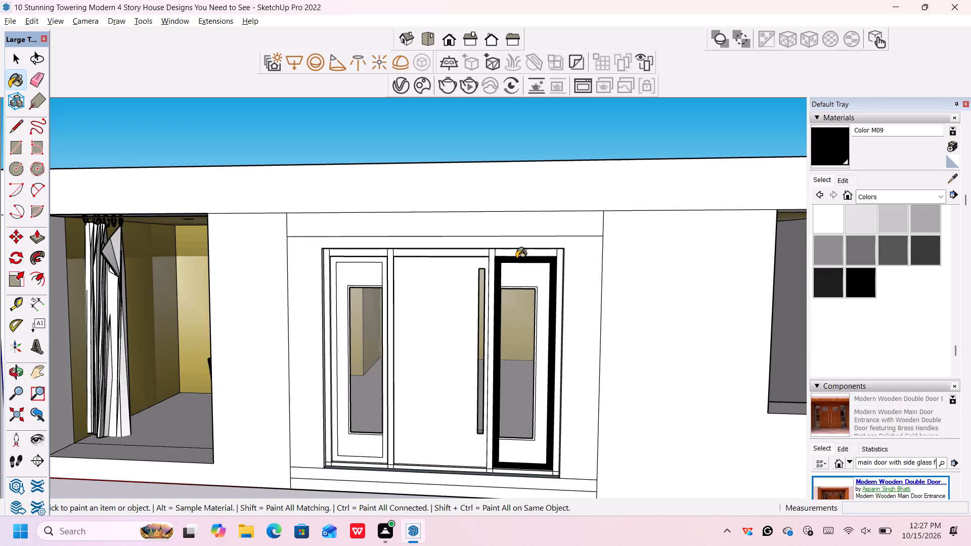
{"action": "scroll", "coordinate": [529, 294], "scroll_direction": "up", "scroll_amount": 6}
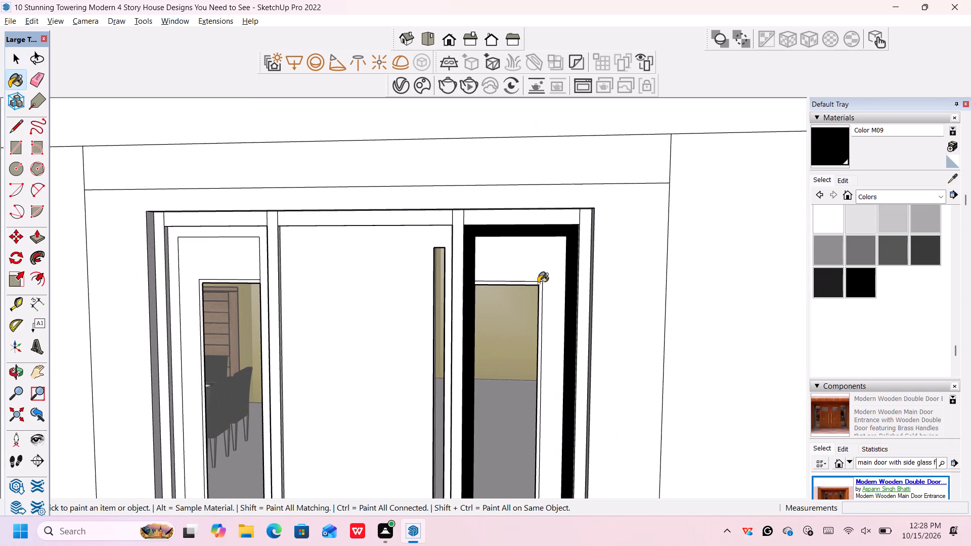
{"action": "left_click", "coordinate": [538, 283]}
{"action": "scroll", "coordinate": [538, 283], "scroll_direction": "down", "scroll_amount": 5}
{"action": "scroll", "coordinate": [538, 283], "scroll_direction": "up", "scroll_amount": 1}
{"action": "scroll", "coordinate": [542, 281], "scroll_direction": "down", "scroll_amount": 3}
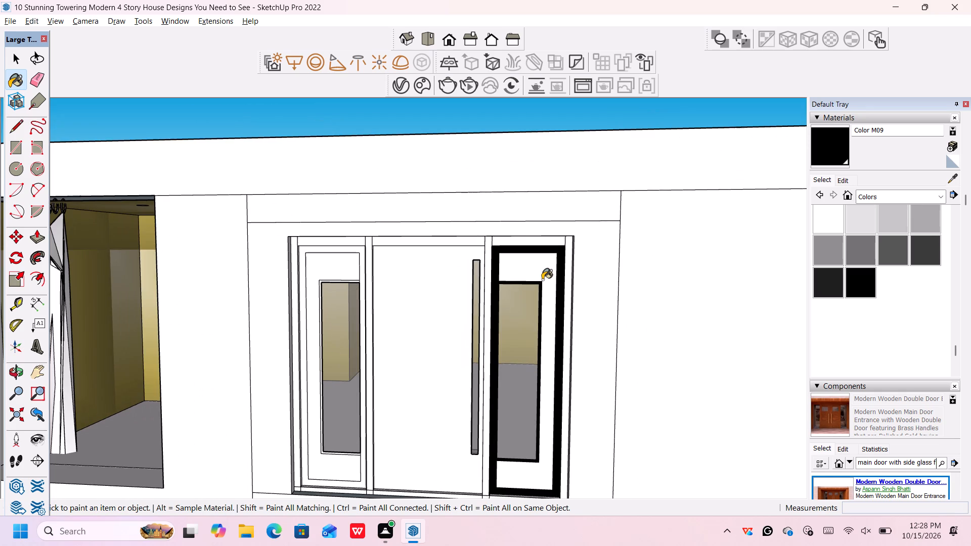
Paint the left side panel's outer border and the thin strip around its glass with black Color M09.
{"action": "left_click", "coordinate": [346, 250]}
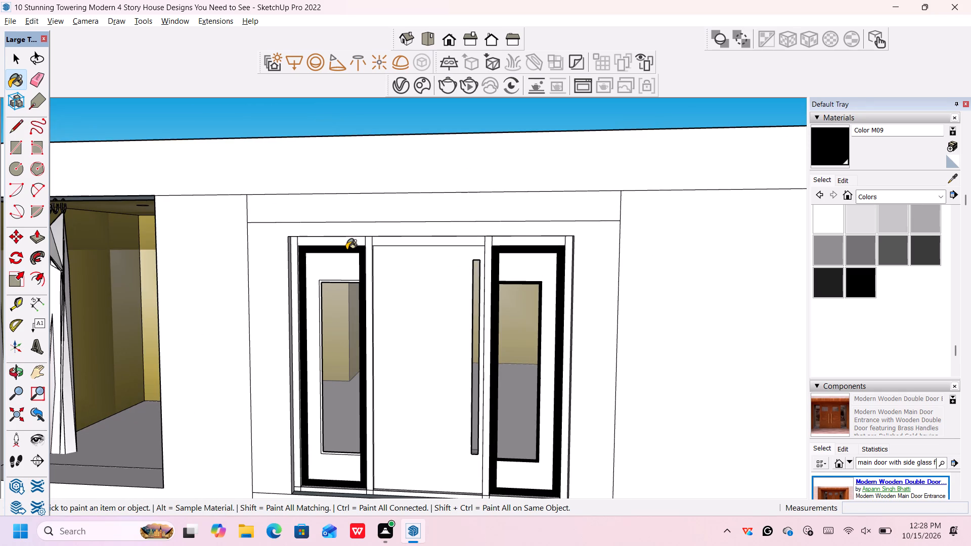
{"action": "scroll", "coordinate": [342, 279], "scroll_direction": "up", "scroll_amount": 5}
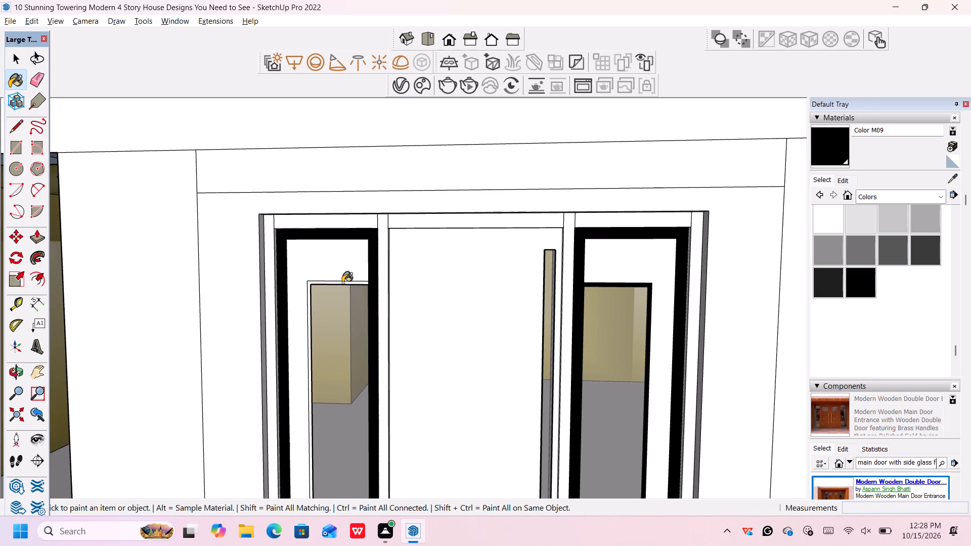
{"action": "left_click", "coordinate": [342, 283]}
{"action": "scroll", "coordinate": [342, 282], "scroll_direction": "down", "scroll_amount": 9}
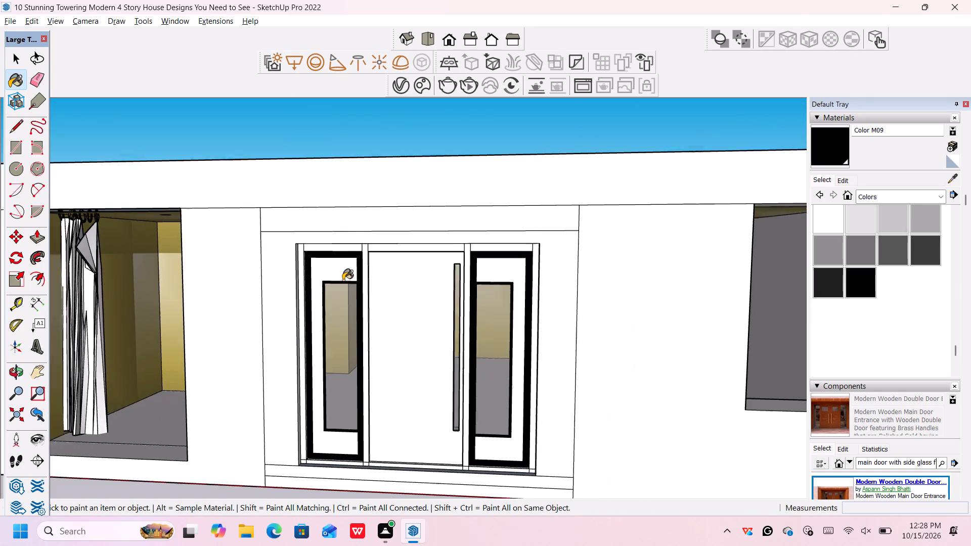
Paint the area between the black border and the glass strip on both side panels with Wood Floor from the Wood collection.
{"action": "scroll", "coordinate": [343, 280], "scroll_direction": "down", "scroll_amount": 1}
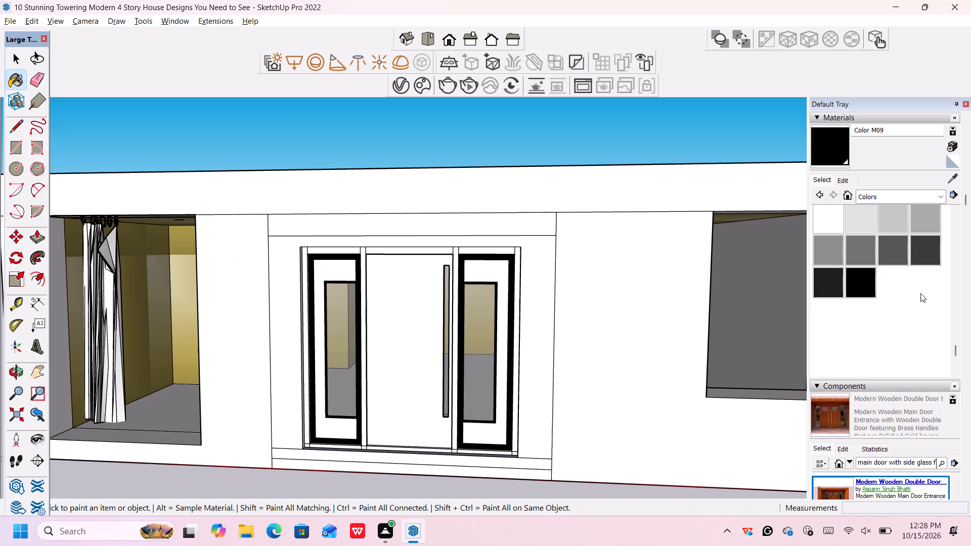
{"action": "scroll", "coordinate": [920, 293], "scroll_direction": "up", "scroll_amount": 1}
{"action": "left_click", "coordinate": [935, 196]}
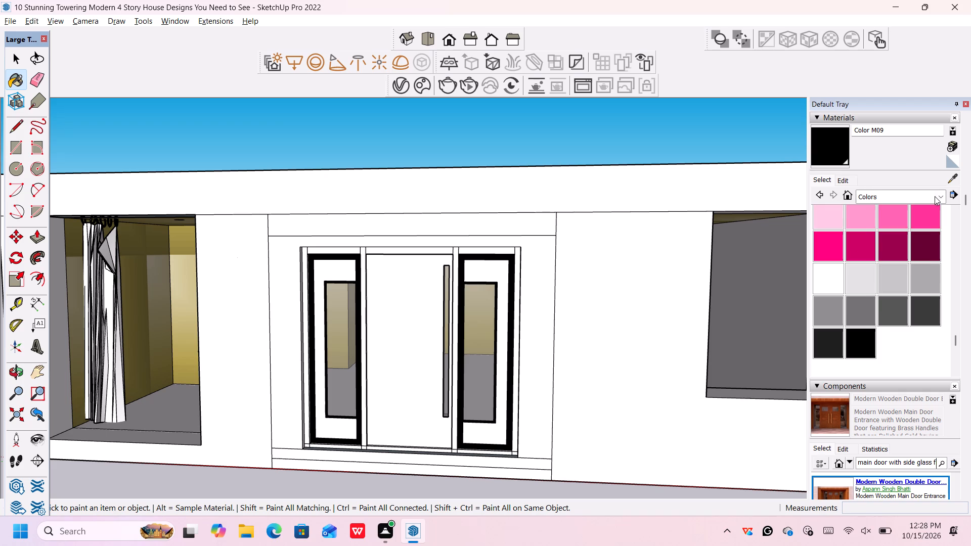
{"action": "left_click", "coordinate": [906, 361]}
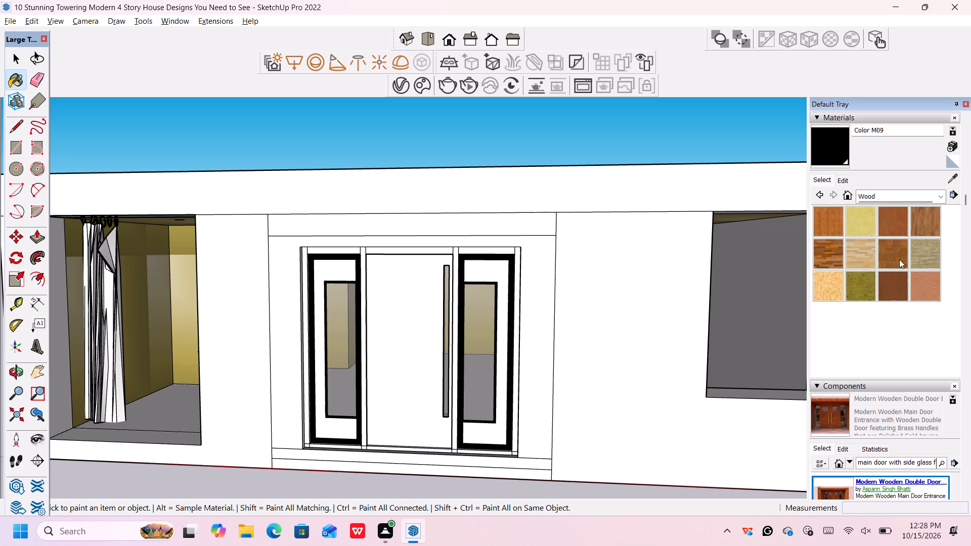
{"action": "left_click", "coordinate": [927, 217]}
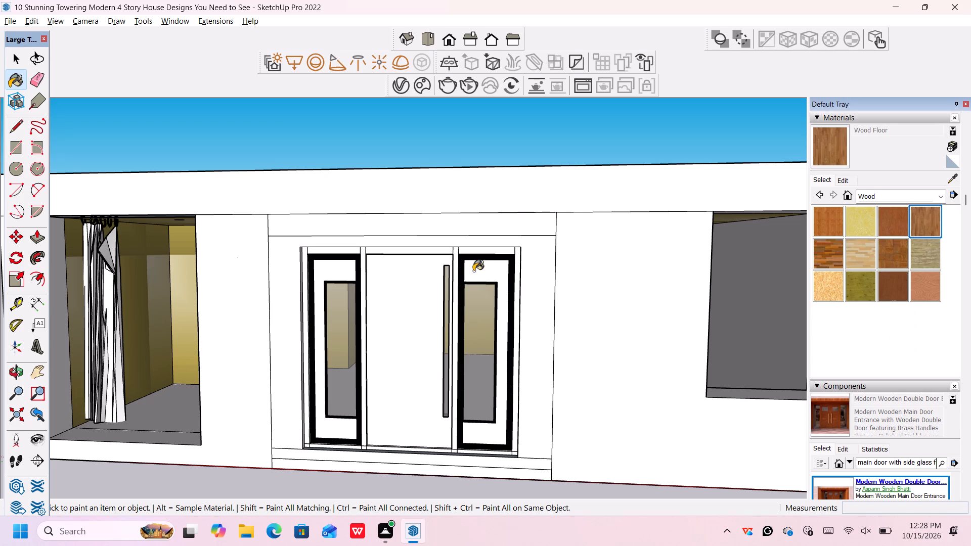
{"action": "left_click", "coordinate": [472, 269]}
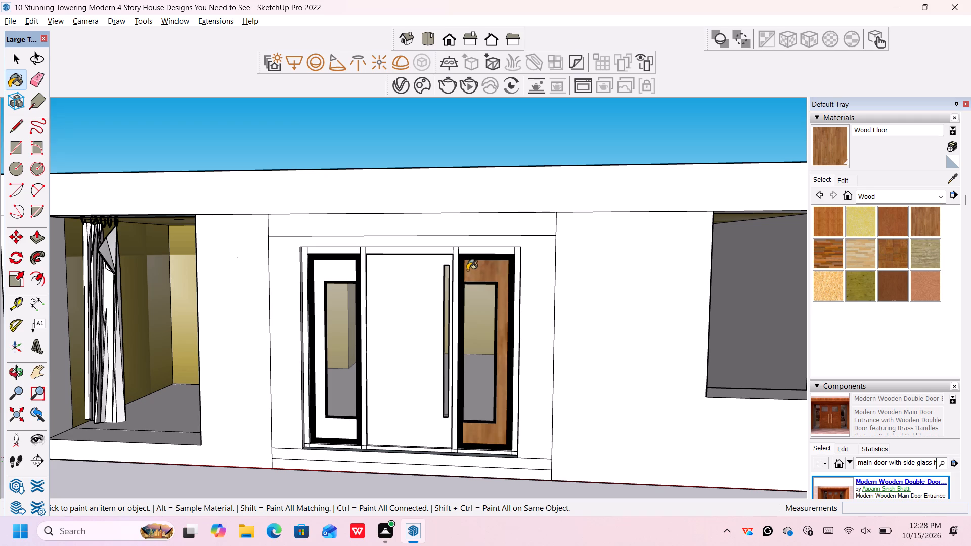
{"action": "left_click", "coordinate": [335, 268]}
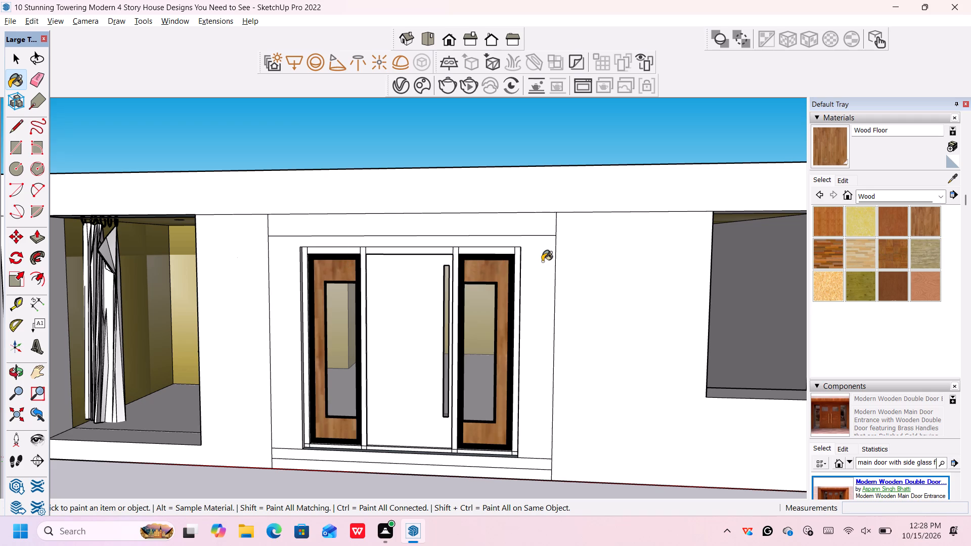
{"action": "key", "text": "space"}
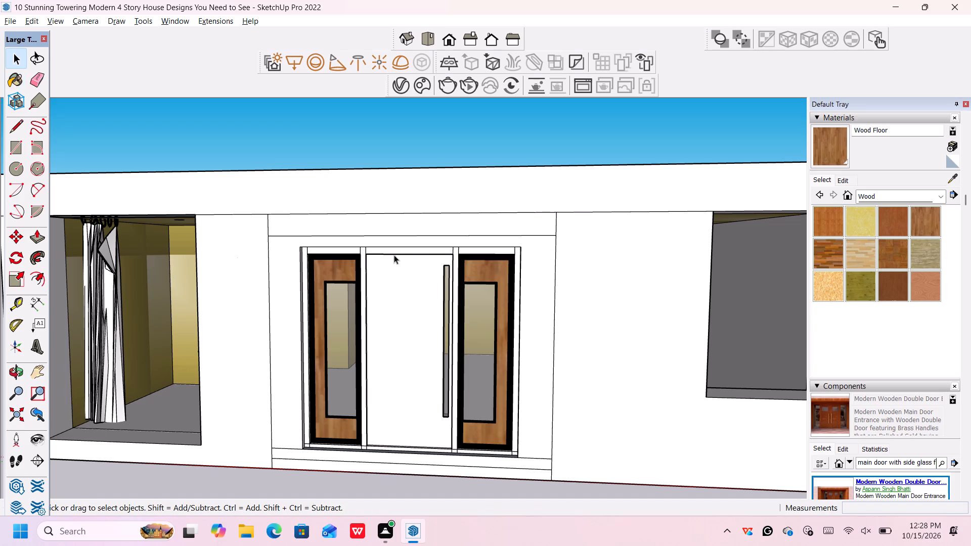
Erase the short vertical seam lines across the door frame's top rail above the side panels and the central door.
{"action": "scroll", "coordinate": [394, 255], "scroll_direction": "up", "scroll_amount": 3}
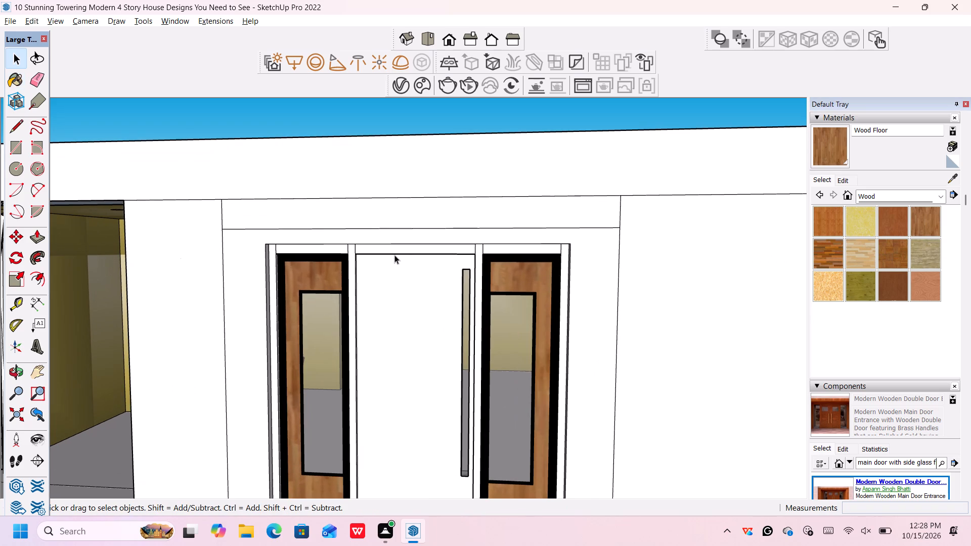
{"action": "key", "text": "e"}
{"action": "scroll", "coordinate": [356, 247], "scroll_direction": "up", "scroll_amount": 4}
{"action": "left_click", "coordinate": [356, 247]}
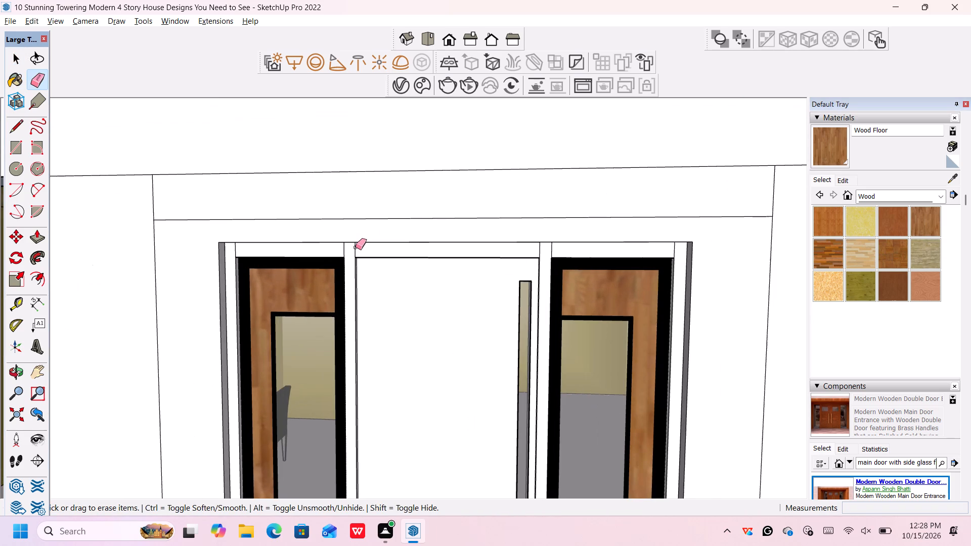
{"action": "left_click", "coordinate": [343, 248]}
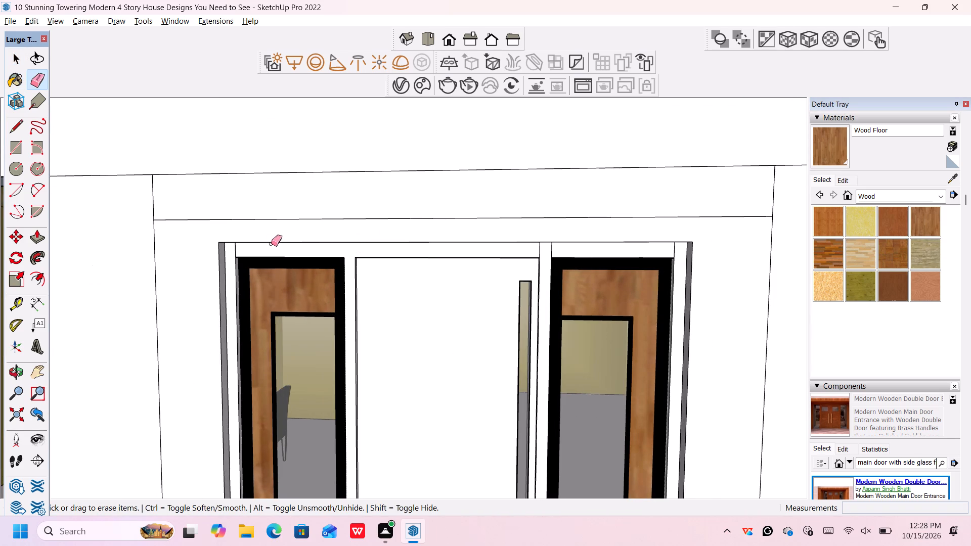
{"action": "left_click", "coordinate": [236, 247]}
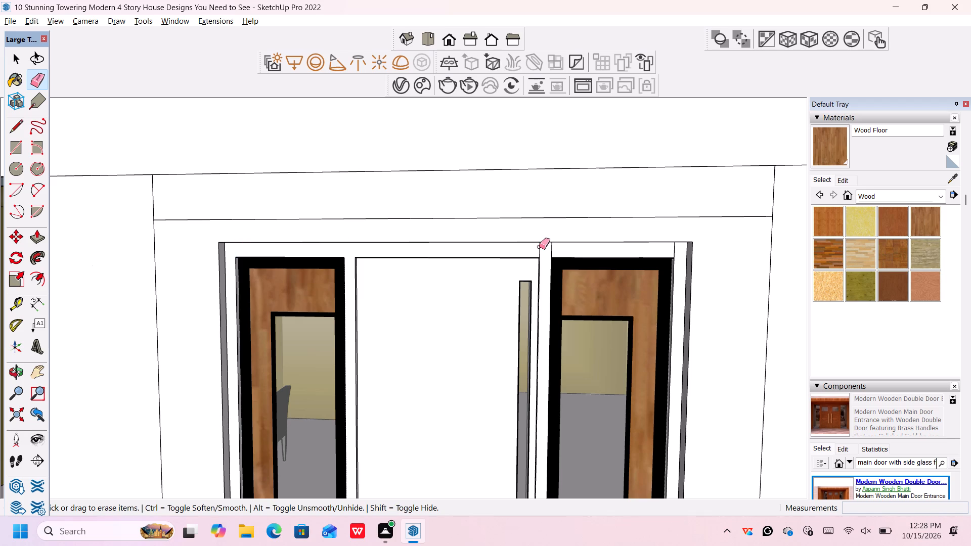
{"action": "left_click", "coordinate": [539, 247]}
{"action": "left_click", "coordinate": [552, 249]}
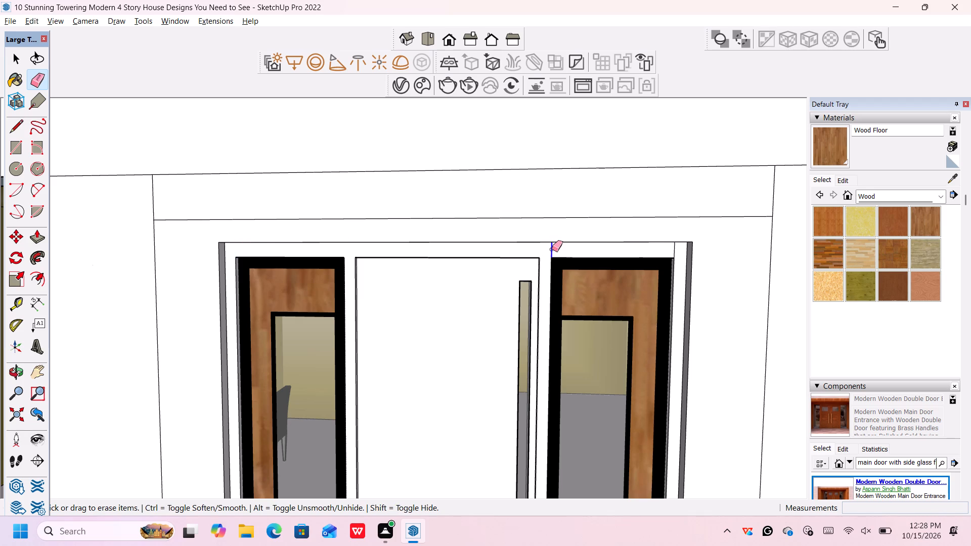
{"action": "left_click", "coordinate": [674, 250]}
Erase the short seam lines in the door frame's bottom rail around the left side panel's lower corners.
{"action": "scroll", "coordinate": [674, 250], "scroll_direction": "down", "scroll_amount": 13}
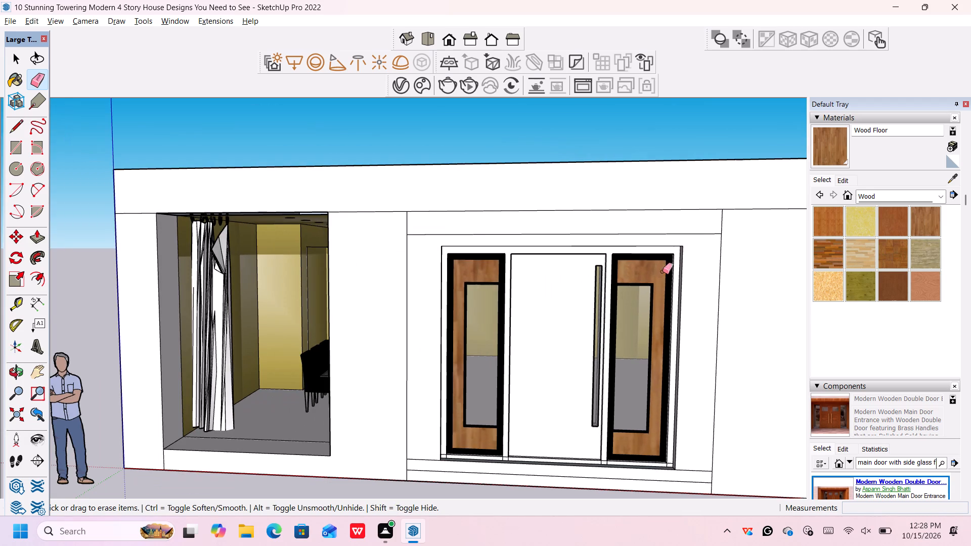
{"action": "scroll", "coordinate": [490, 475], "scroll_direction": "up", "scroll_amount": 5}
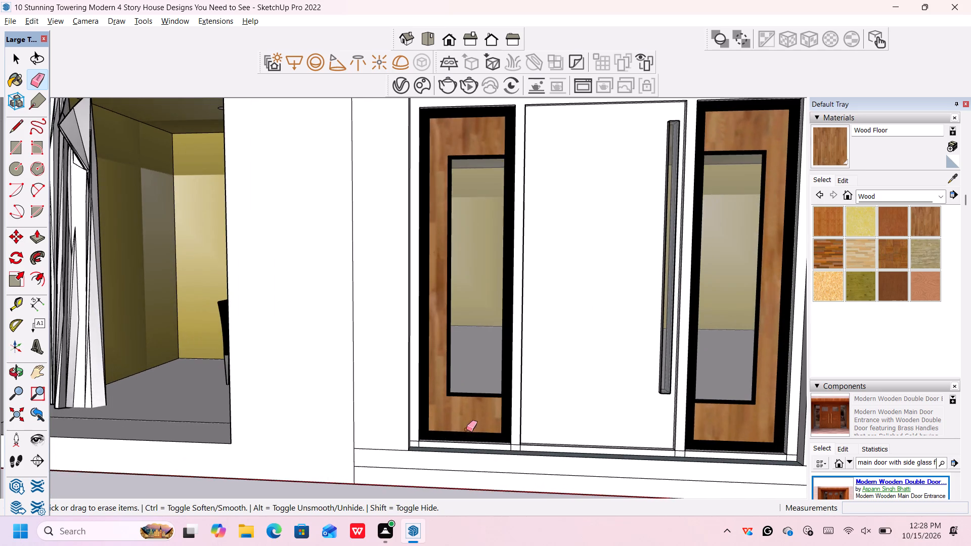
{"action": "scroll", "coordinate": [461, 429], "scroll_direction": "up", "scroll_amount": 4}
{"action": "scroll", "coordinate": [387, 456], "scroll_direction": "up", "scroll_amount": 2}
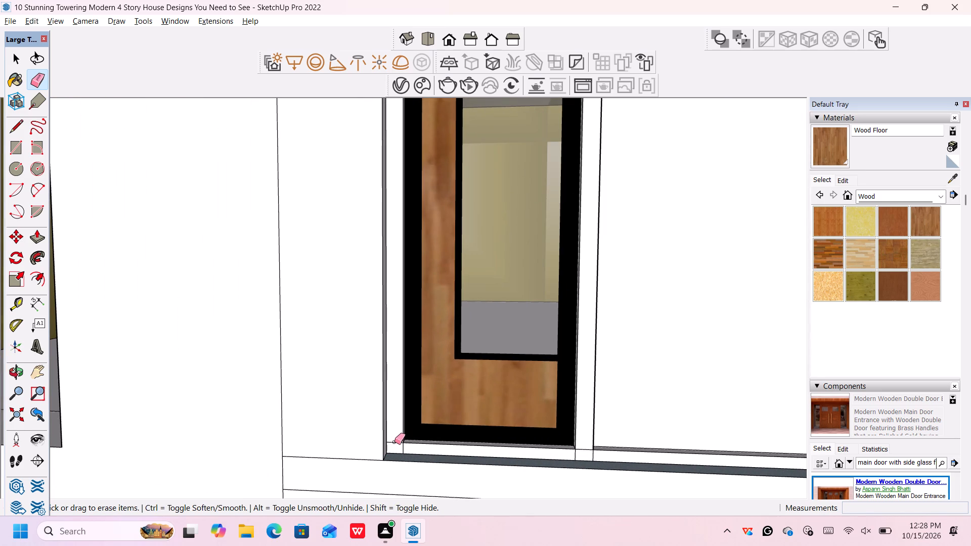
{"action": "left_click", "coordinate": [394, 442]}
{"action": "left_click", "coordinate": [404, 448]}
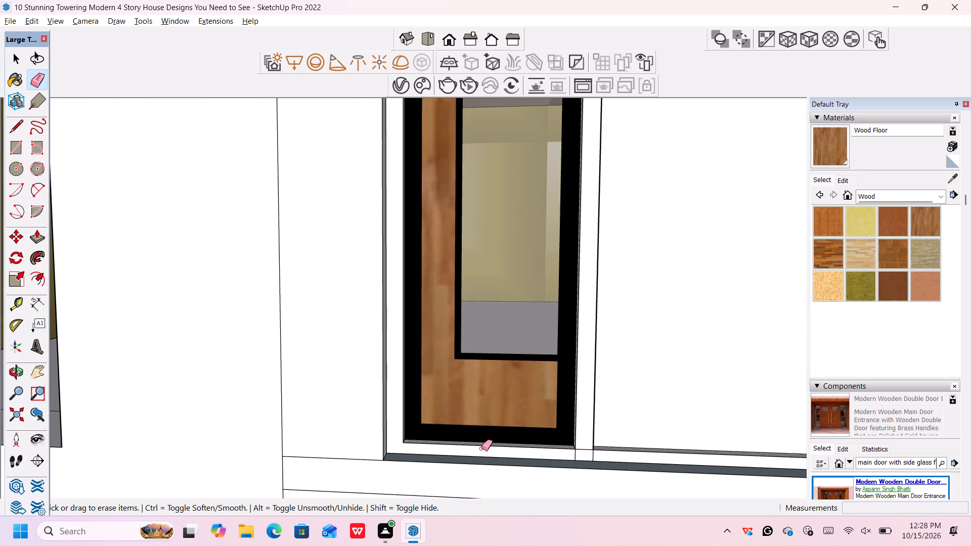
{"action": "left_click", "coordinate": [574, 454]}
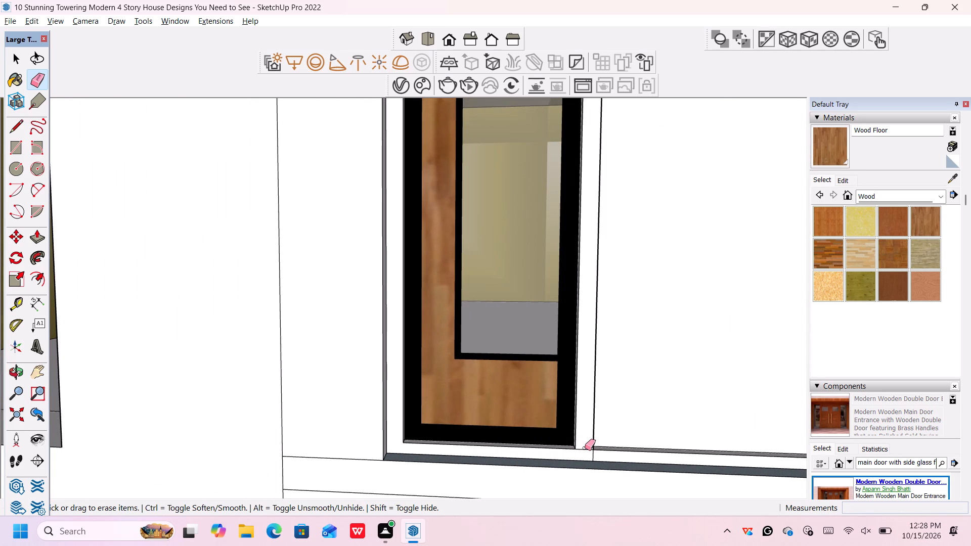
{"action": "left_click", "coordinate": [585, 448]}
{"action": "left_click", "coordinate": [585, 448]}
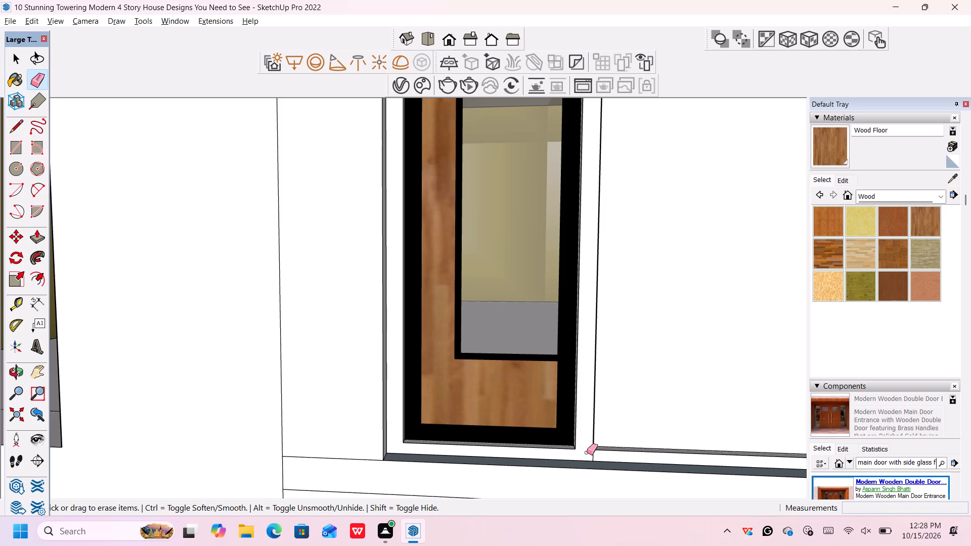
{"action": "left_click", "coordinate": [593, 456]}
Erase the short seam lines in the door frame's bottom rail around the right side panel's lower corners.
{"action": "scroll", "coordinate": [592, 449], "scroll_direction": "down", "scroll_amount": 7}
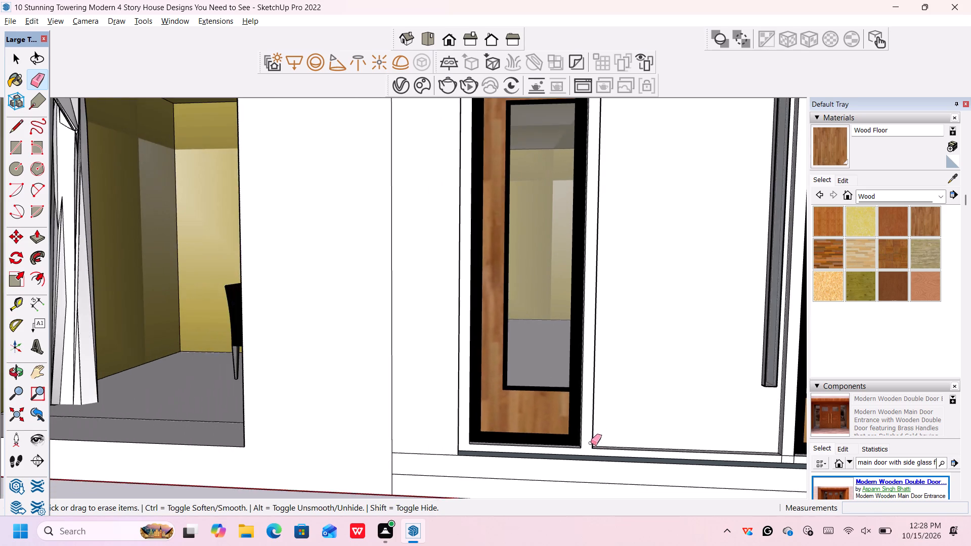
{"action": "scroll", "coordinate": [597, 438], "scroll_direction": "down", "scroll_amount": 4}
{"action": "middle_click_drag", "start_coordinate": [603, 432], "coordinate": [351, 404], "text": "shift"}
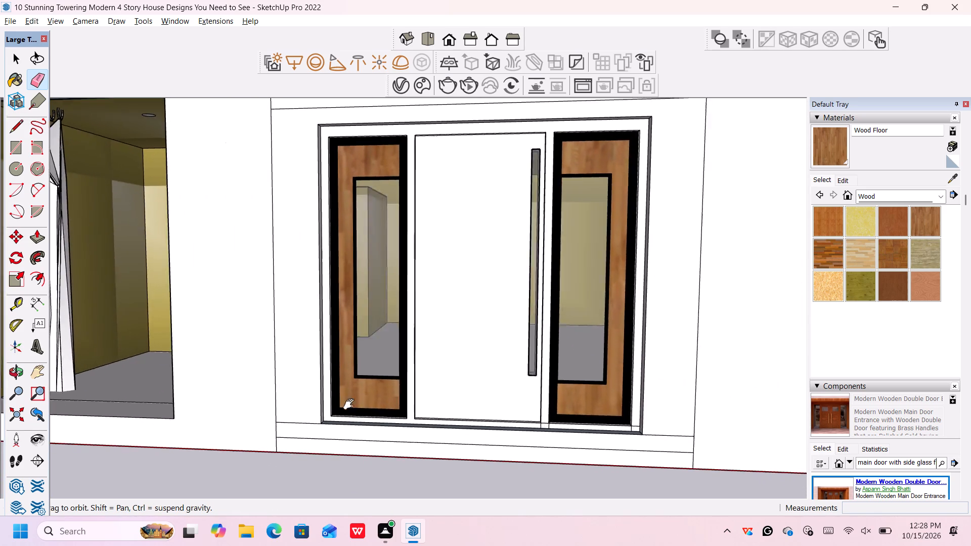
{"action": "middle_click_drag", "start_coordinate": [351, 404], "coordinate": [320, 399], "text": "shift"}
{"action": "scroll", "coordinate": [444, 421], "scroll_direction": "up", "scroll_amount": 10}
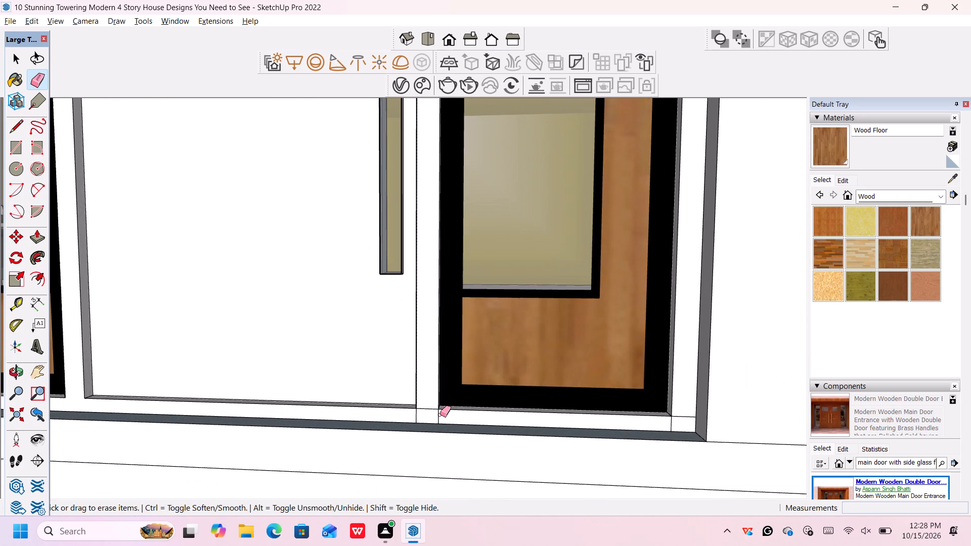
{"action": "left_click", "coordinate": [438, 415]}
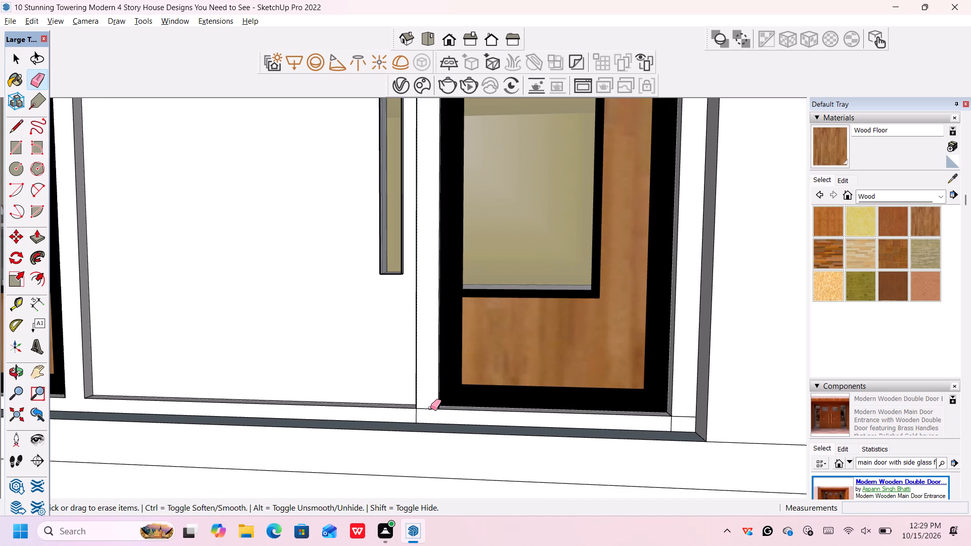
{"action": "left_click", "coordinate": [430, 408]}
{"action": "left_click", "coordinate": [416, 414]}
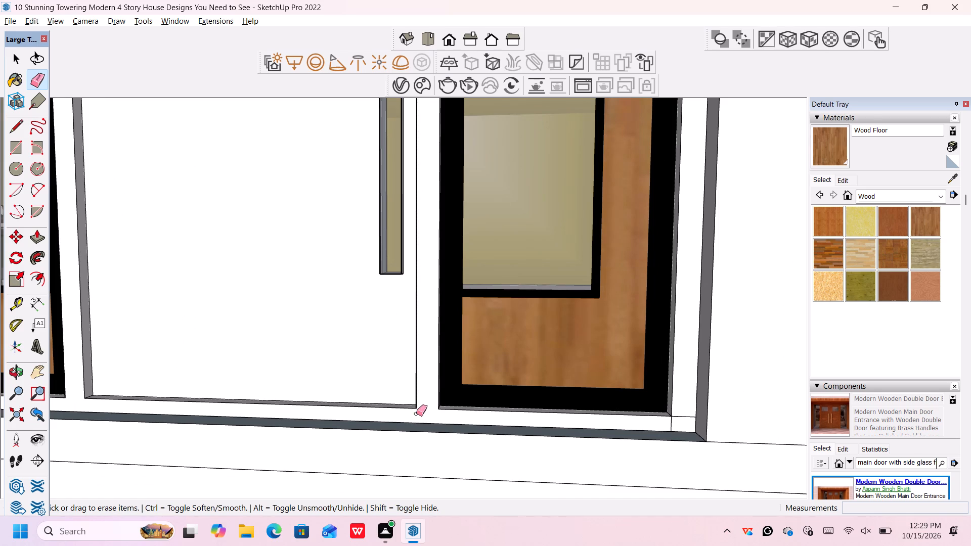
{"action": "left_click", "coordinate": [683, 416]}
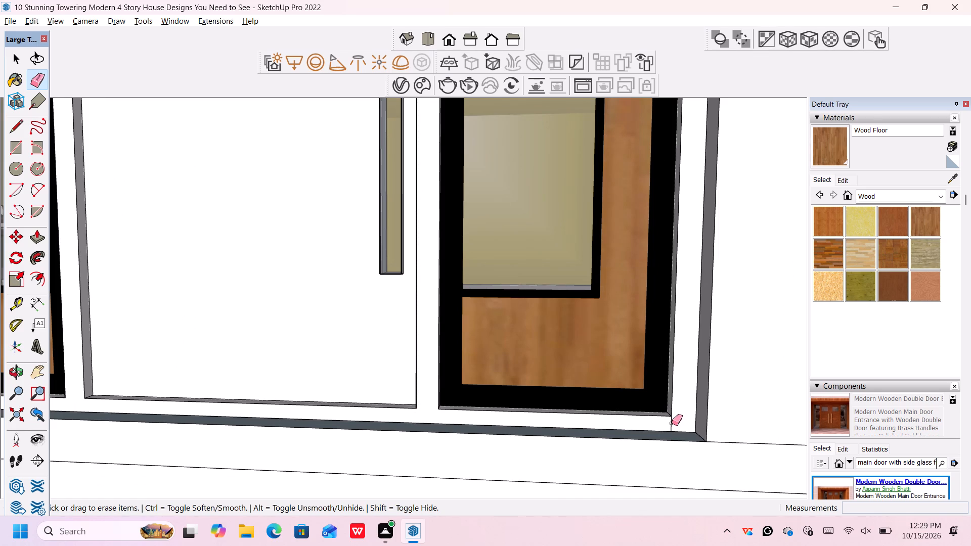
{"action": "left_click", "coordinate": [672, 424]}
{"action": "scroll", "coordinate": [672, 424], "scroll_direction": "down", "scroll_amount": 20}
{"action": "scroll", "coordinate": [672, 424], "scroll_direction": "down", "scroll_amount": 3}
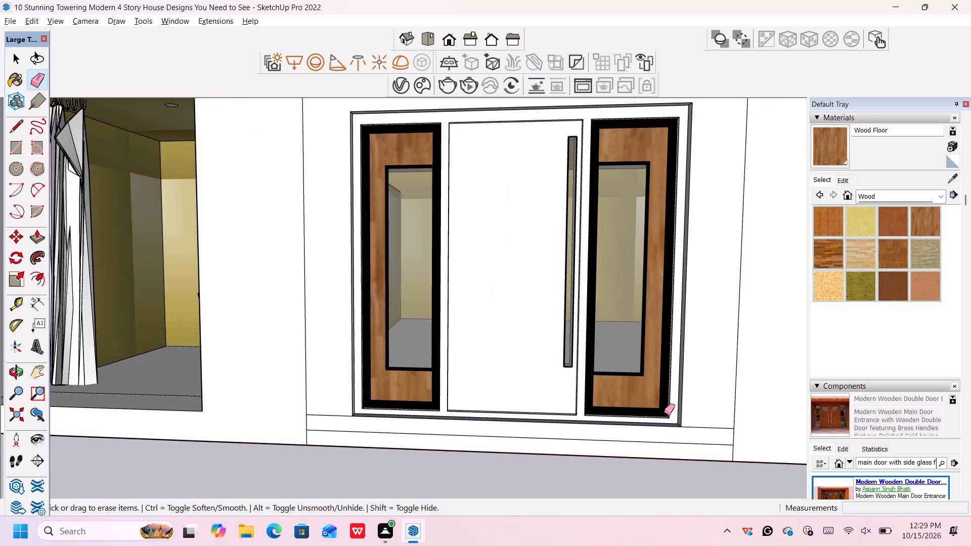
{"action": "scroll", "coordinate": [664, 413], "scroll_direction": "down", "scroll_amount": 2}
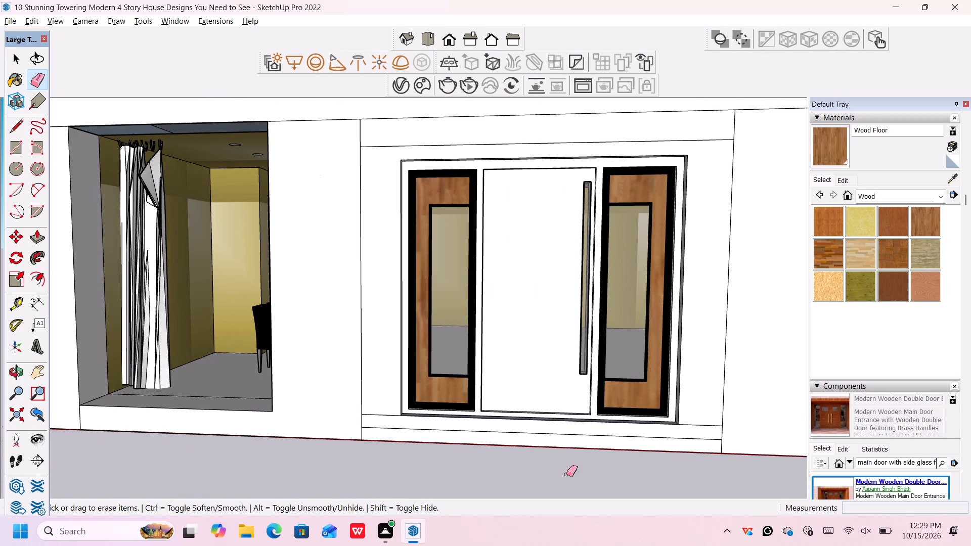
{"action": "key", "text": "space"}
Push/Pull the rectangular strip above the entrance door outward by 6' to form a canopy.
{"action": "scroll", "coordinate": [567, 472], "scroll_direction": "down", "scroll_amount": 3}
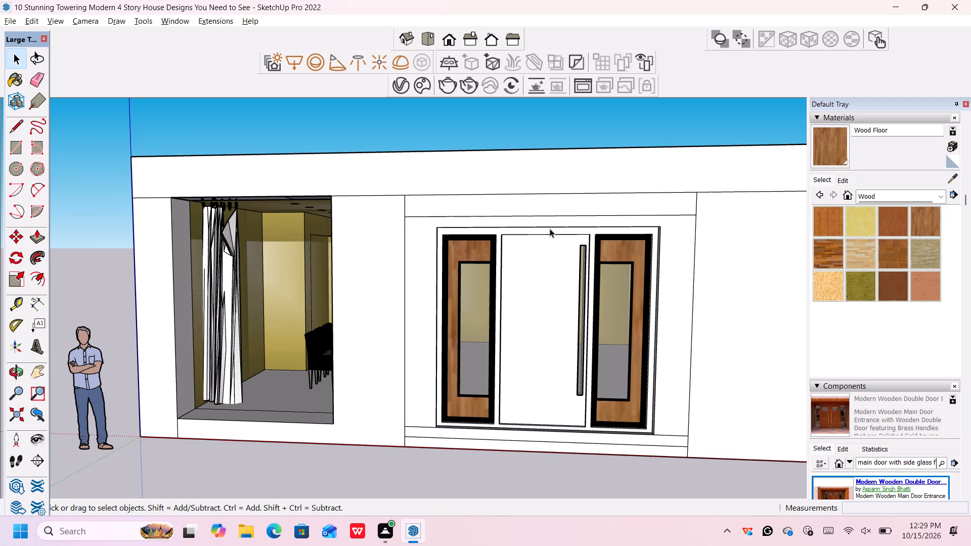
{"action": "left_click", "coordinate": [37, 242]}
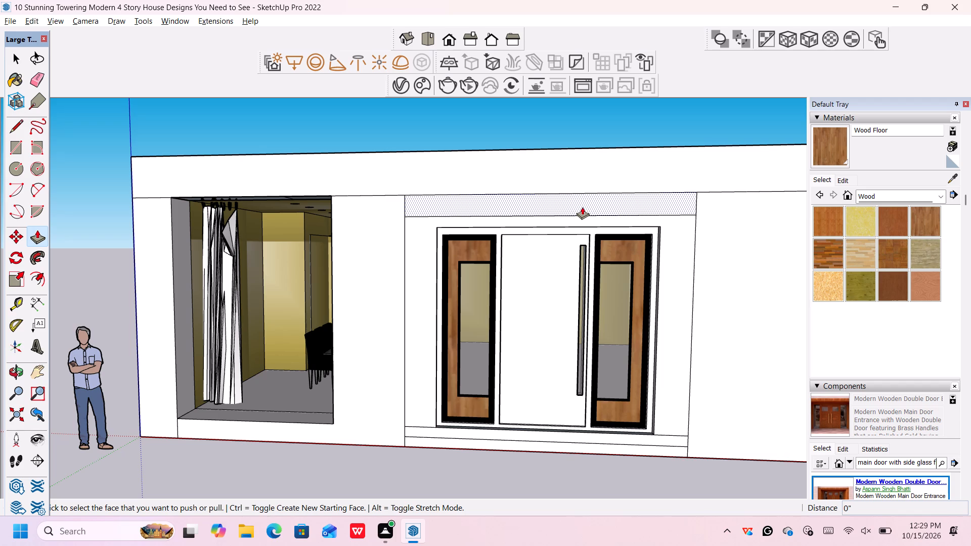
{"action": "left_click", "coordinate": [582, 207]}
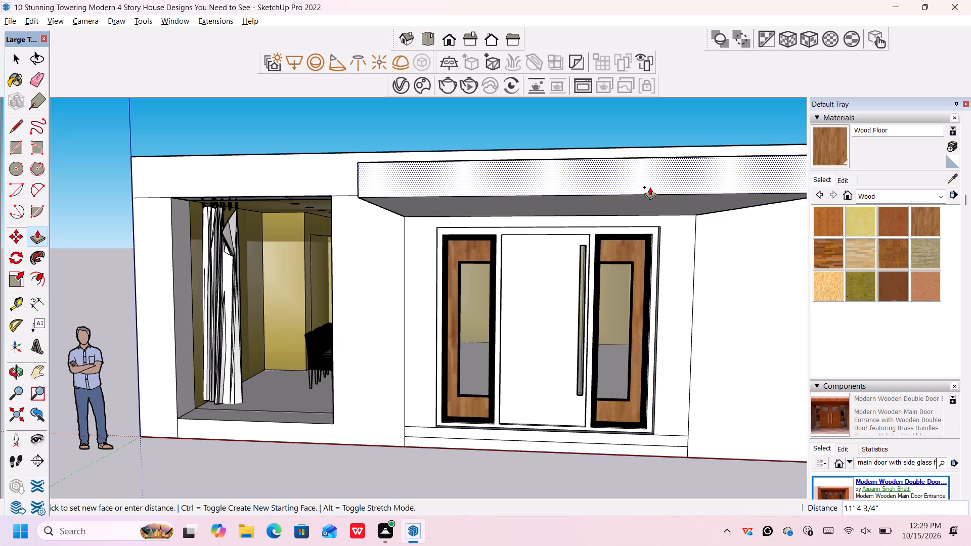
{"action": "scroll", "coordinate": [642, 188], "scroll_direction": "down", "scroll_amount": 5}
{"action": "middle_click_drag", "start_coordinate": [635, 195], "coordinate": [608, 265]}
{"action": "scroll", "coordinate": [605, 265], "scroll_direction": "down", "scroll_amount": 5}
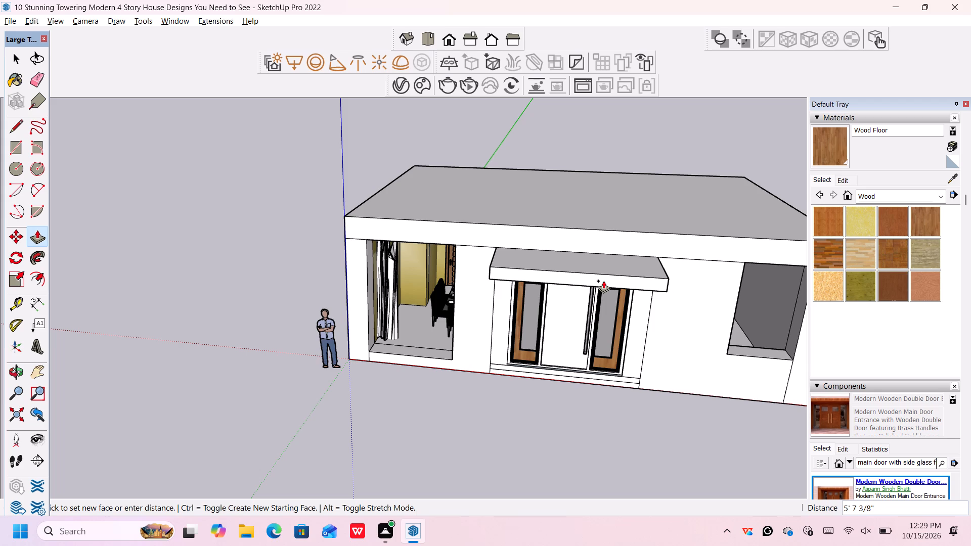
{"action": "type", "text": "6'"}
{"action": "key", "text": "Return"}
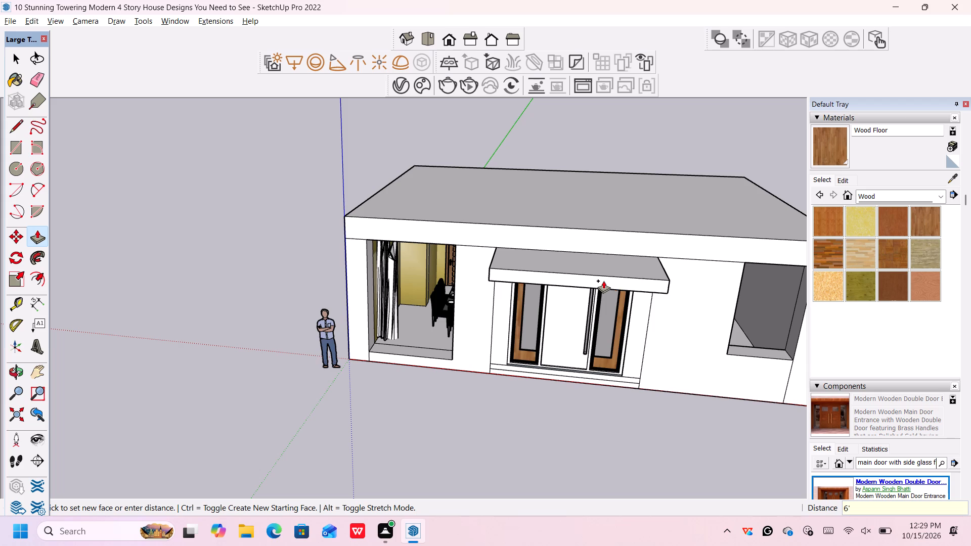
Push/Pull the lower strip of the base below the entrance door outward by 6' to form the bottom step.
{"action": "scroll", "coordinate": [573, 351], "scroll_direction": "down", "scroll_amount": 1}
{"action": "scroll", "coordinate": [572, 387], "scroll_direction": "up", "scroll_amount": 4}
{"action": "middle_click_drag", "start_coordinate": [582, 402], "coordinate": [585, 389]}
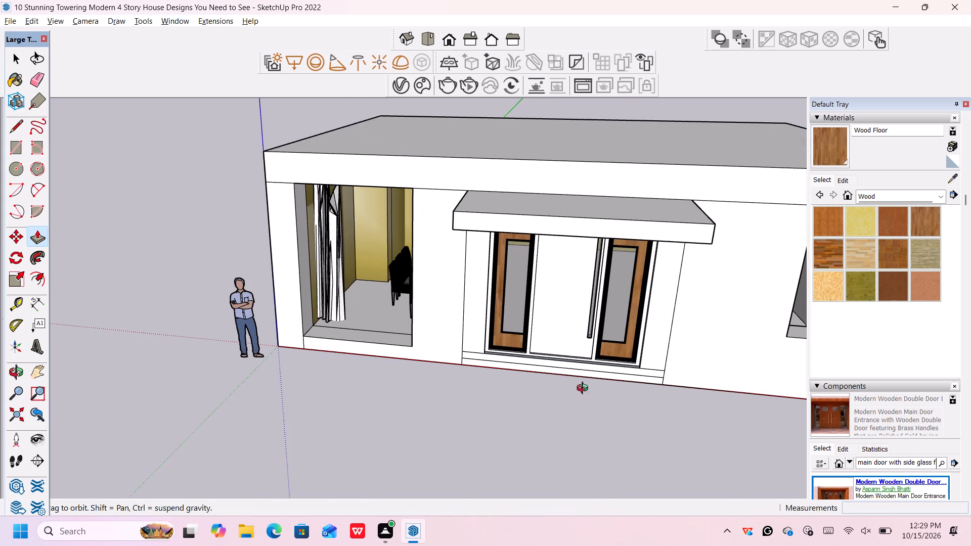
{"action": "middle_click_drag", "start_coordinate": [585, 389], "coordinate": [579, 350]}
{"action": "middle_click", "coordinate": [579, 350]}
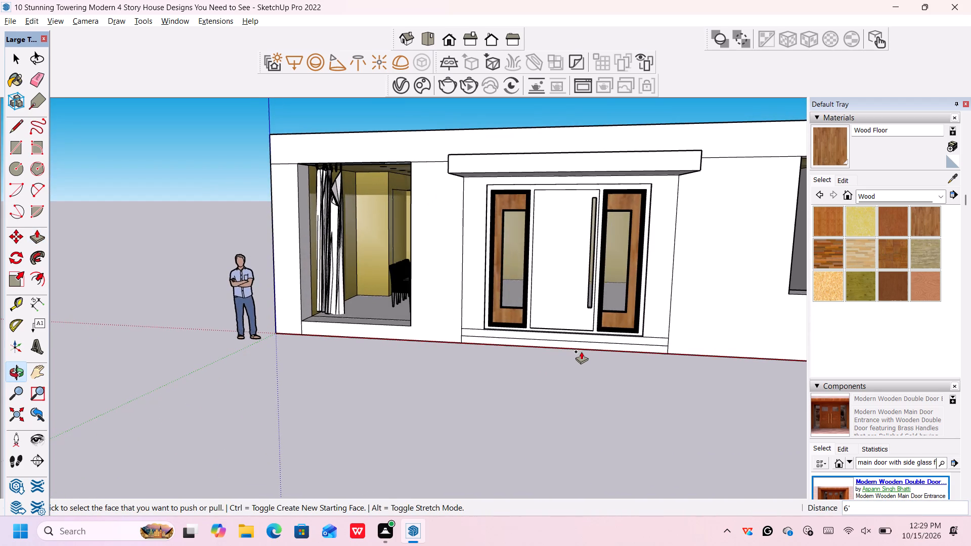
{"action": "scroll", "coordinate": [581, 351], "scroll_direction": "up", "scroll_amount": 3}
{"action": "left_click", "coordinate": [587, 333]}
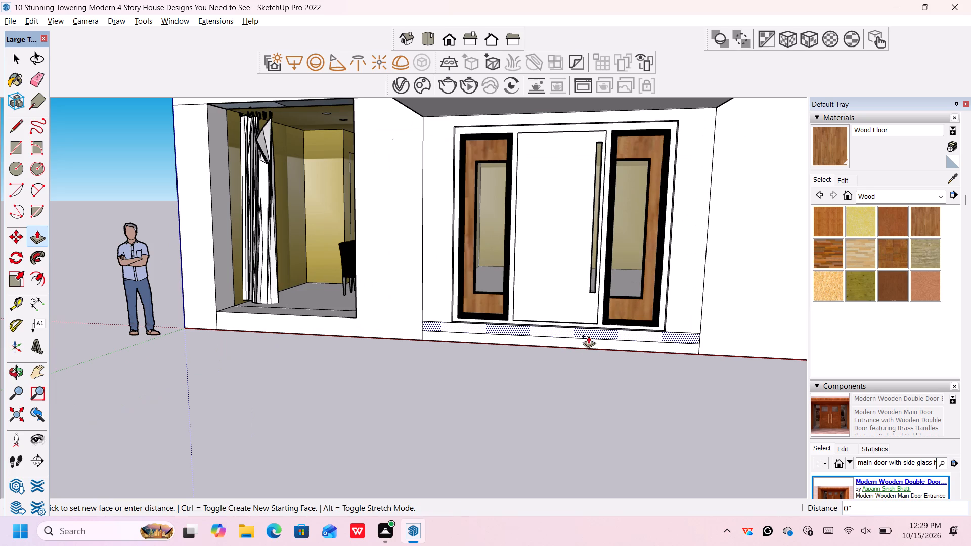
{"action": "key", "text": "Escape"}
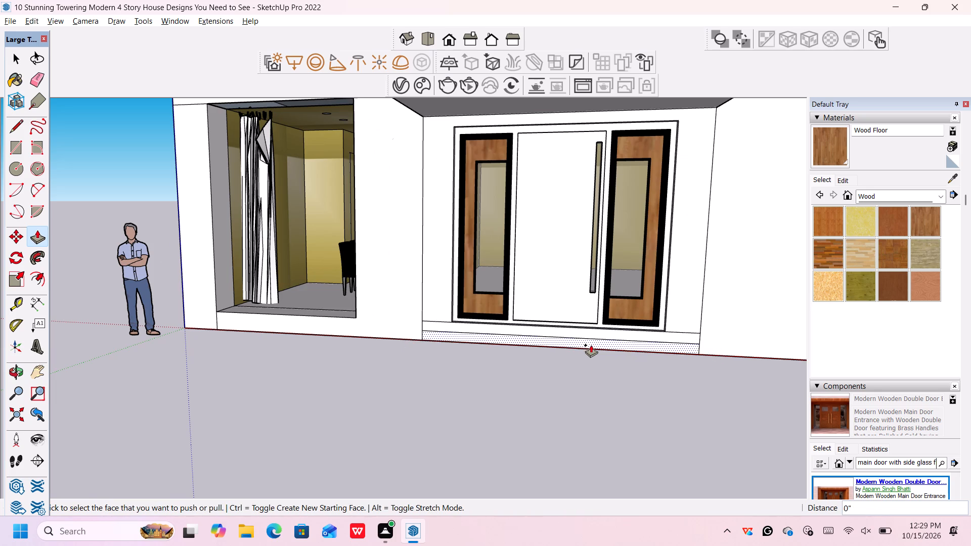
{"action": "left_click", "coordinate": [591, 345]}
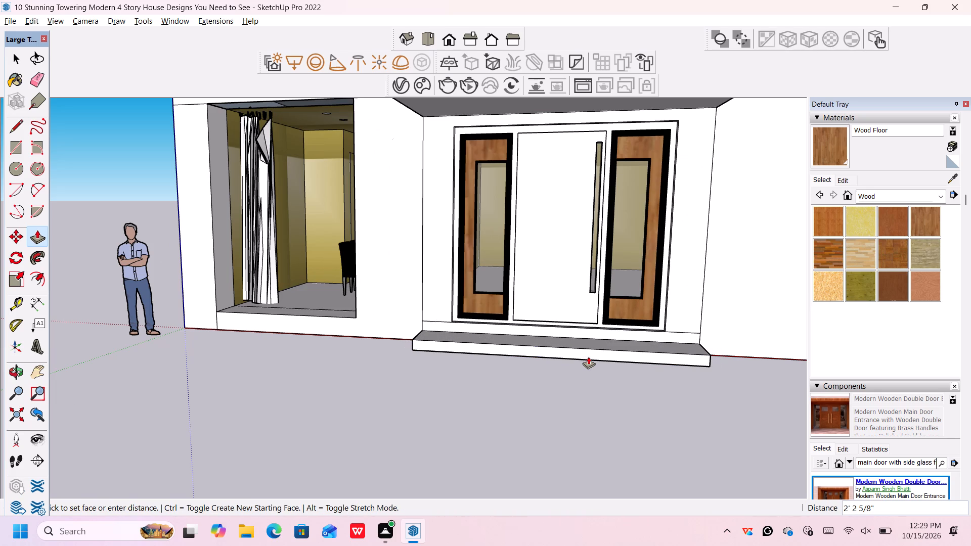
{"action": "type", "text": "6'"}
{"action": "key", "text": "Return"}
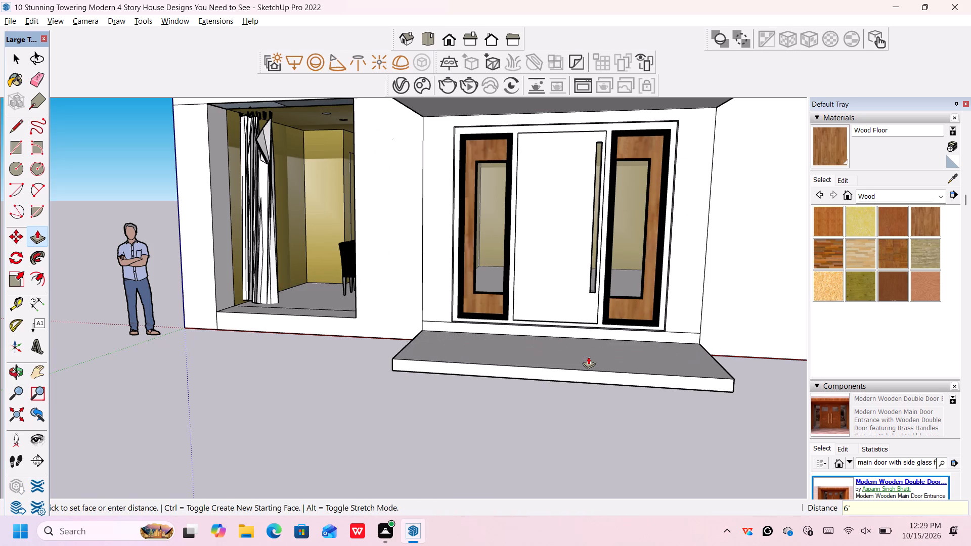
Push/Pull the upper strip of the base below the entrance door outward by 3' to form the top step.
{"action": "scroll", "coordinate": [582, 358], "scroll_direction": "down", "scroll_amount": 4}
{"action": "scroll", "coordinate": [558, 336], "scroll_direction": "up", "scroll_amount": 4}
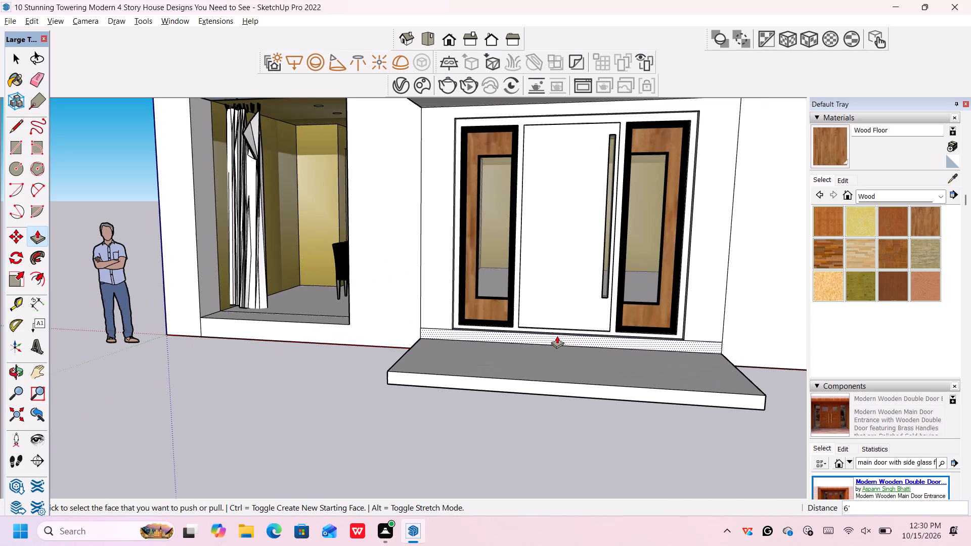
{"action": "left_click", "coordinate": [557, 336]}
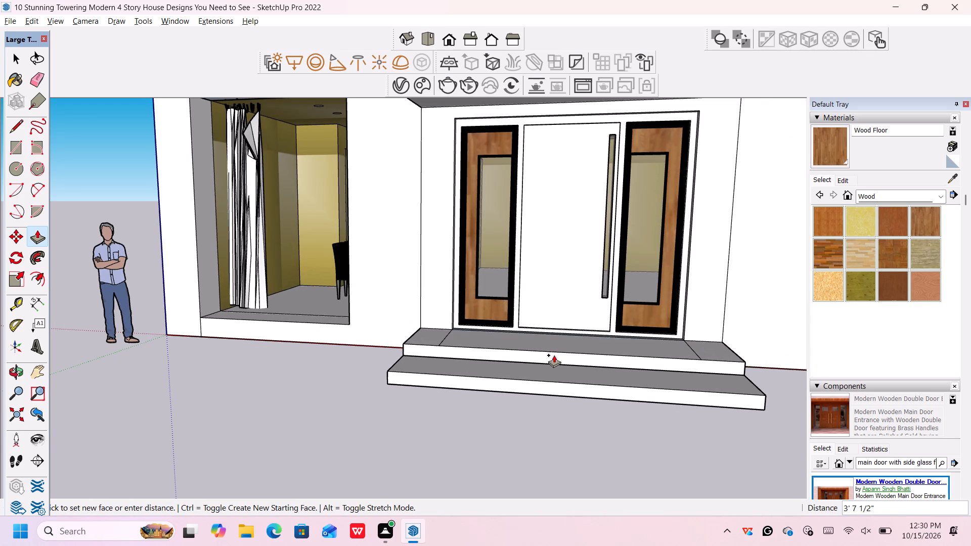
{"action": "key", "text": "3"}
{"action": "key", "text": "apostrophe"}
{"action": "key", "text": "Return"}
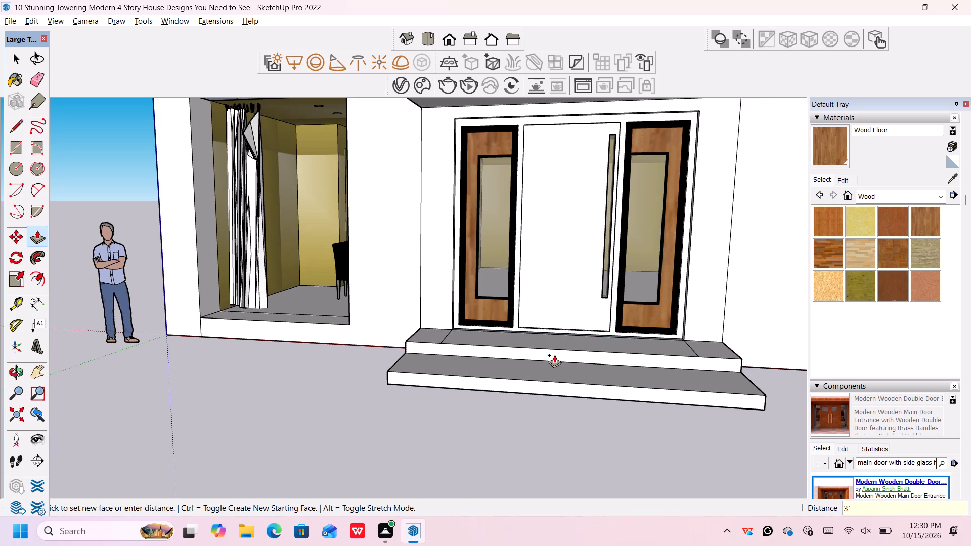
Push/Pull the bottom step's front face back toward the house by 2'.
{"action": "scroll", "coordinate": [548, 379], "scroll_direction": "down", "scroll_amount": 3}
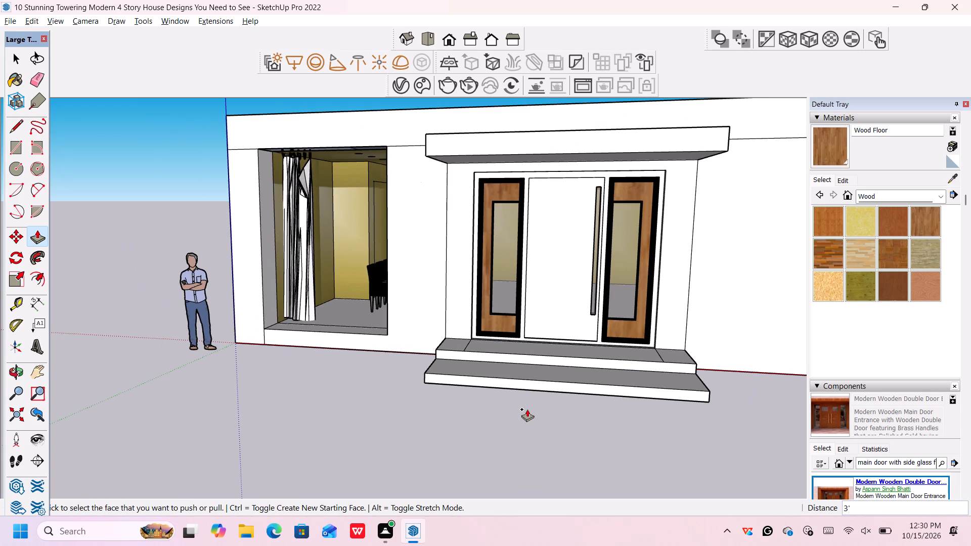
{"action": "scroll", "coordinate": [534, 388], "scroll_direction": "up", "scroll_amount": 3}
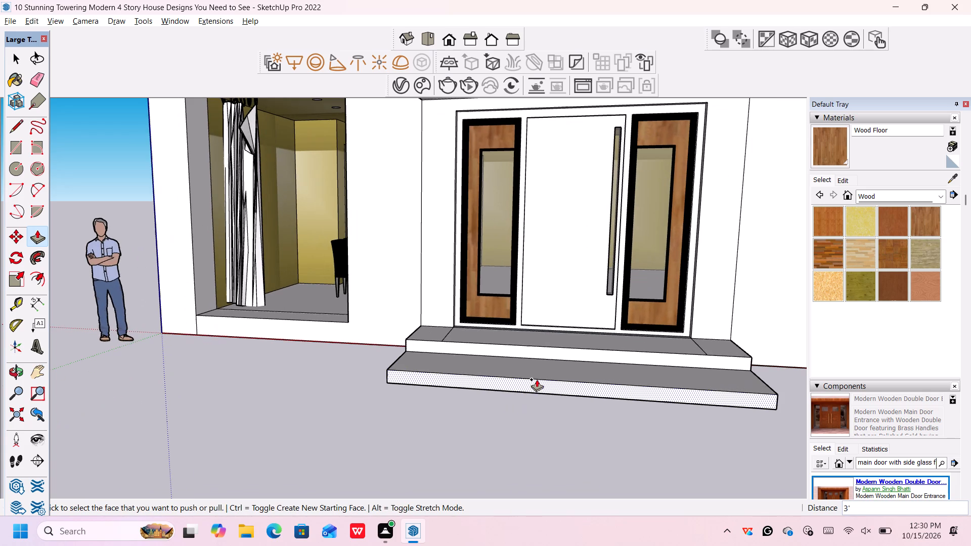
{"action": "left_click", "coordinate": [538, 389]}
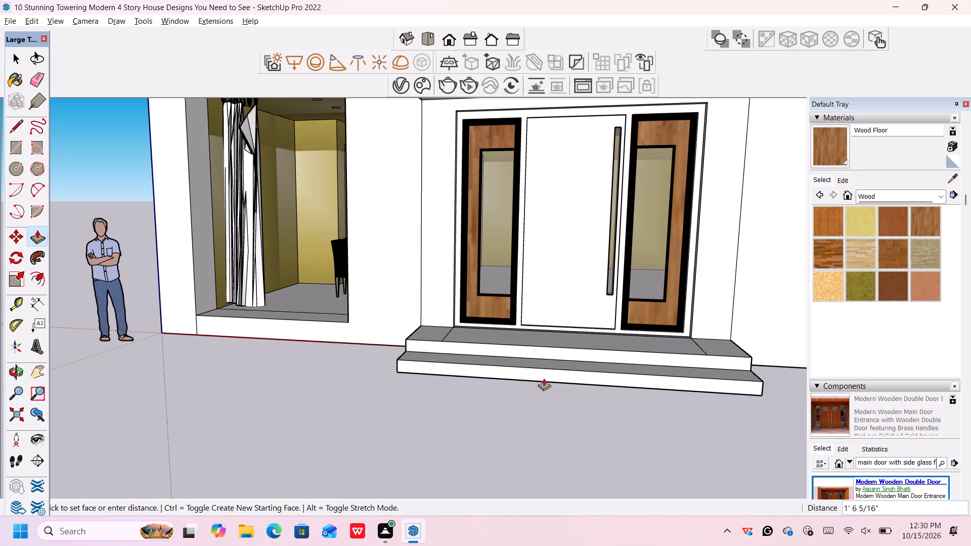
{"action": "type", "text": "2'"}
{"action": "key", "text": "Return"}
Push/Pull the bottom step's front face outward by 1'.
{"action": "scroll", "coordinate": [569, 401], "scroll_direction": "down", "scroll_amount": 5}
{"action": "middle_click_drag", "start_coordinate": [543, 403], "coordinate": [583, 443]}
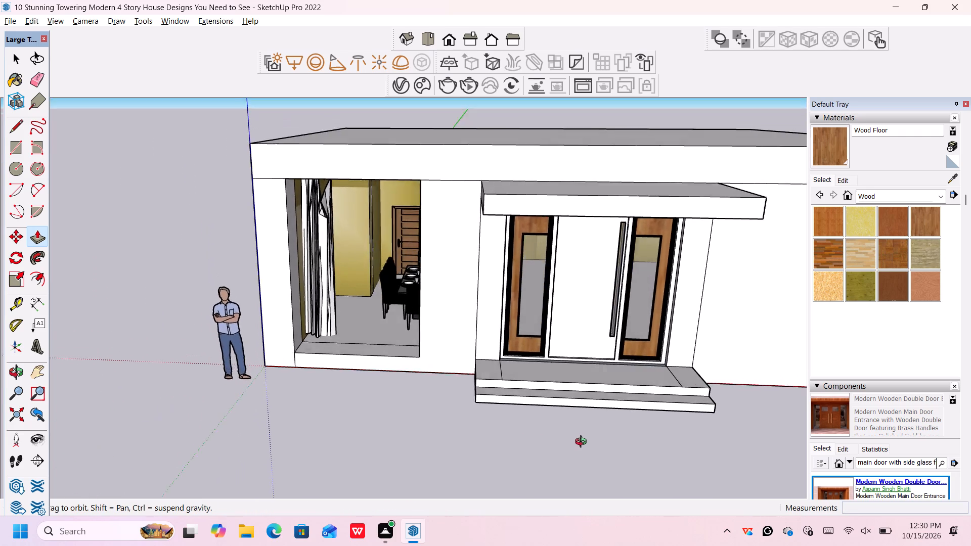
{"action": "middle_click_drag", "start_coordinate": [583, 443], "coordinate": [549, 419]}
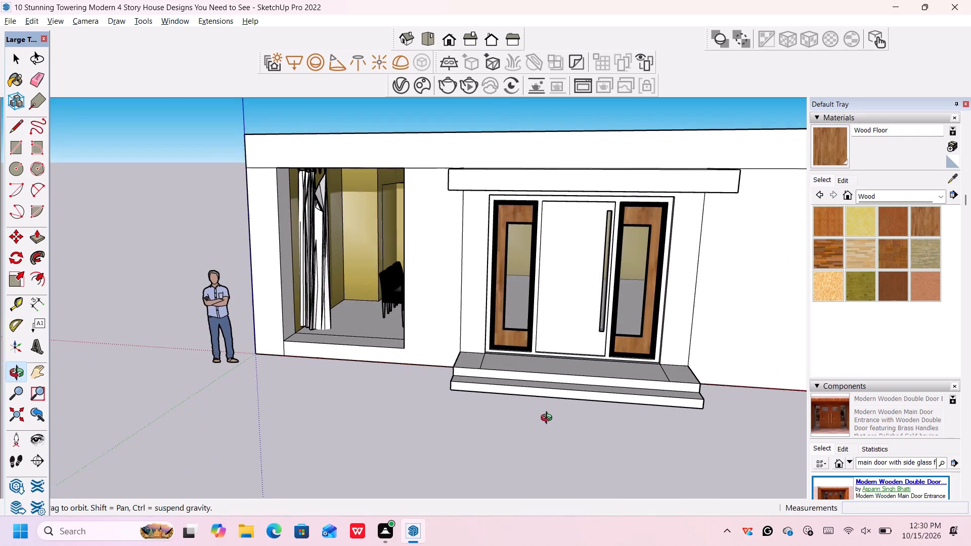
{"action": "middle_click_drag", "start_coordinate": [549, 419], "coordinate": [550, 419]}
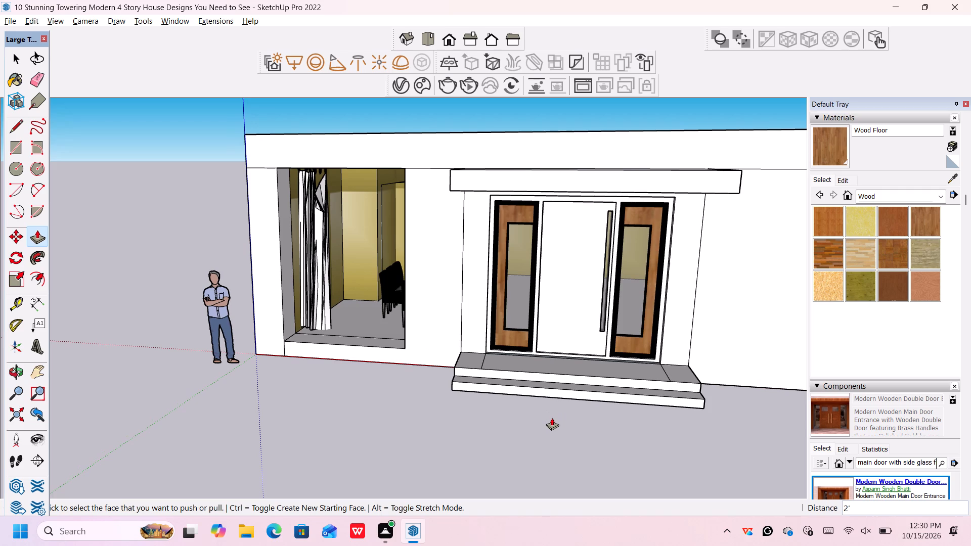
{"action": "scroll", "coordinate": [563, 393], "scroll_direction": "up", "scroll_amount": 1}
{"action": "left_click", "coordinate": [563, 393]}
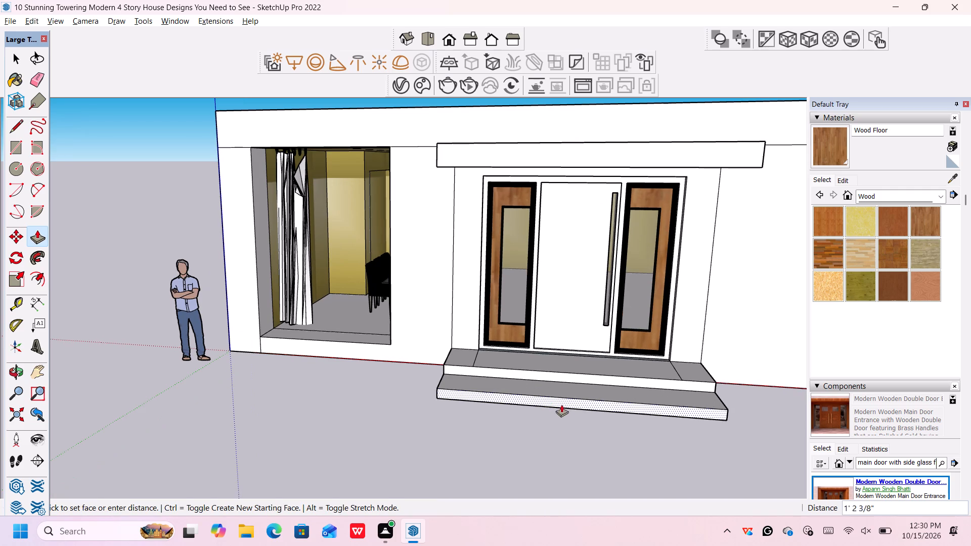
{"action": "key", "text": "1"}
{"action": "key", "text": "apostrophe"}
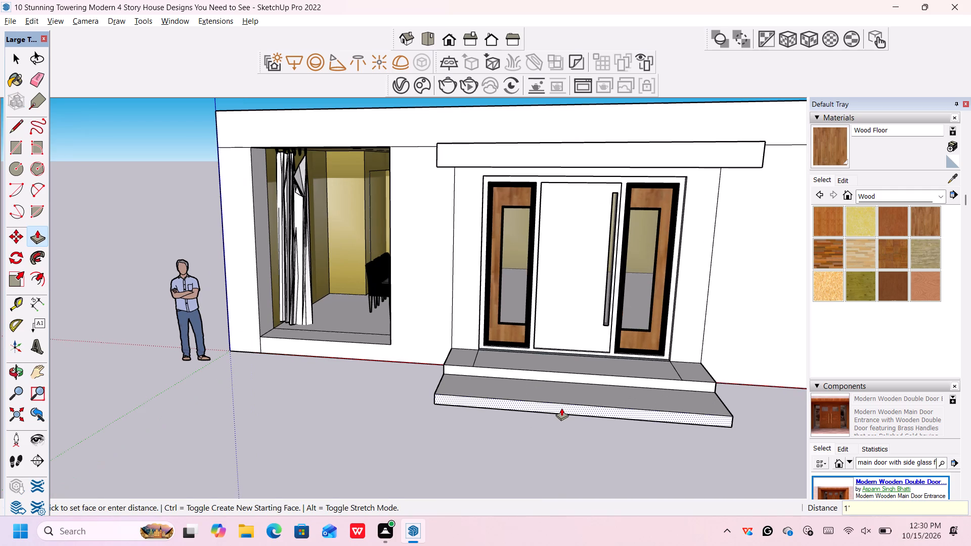
{"action": "key", "text": "Return"}
Push/Pull the top step's front face outward by 1'.
{"action": "left_click", "coordinate": [570, 379]}
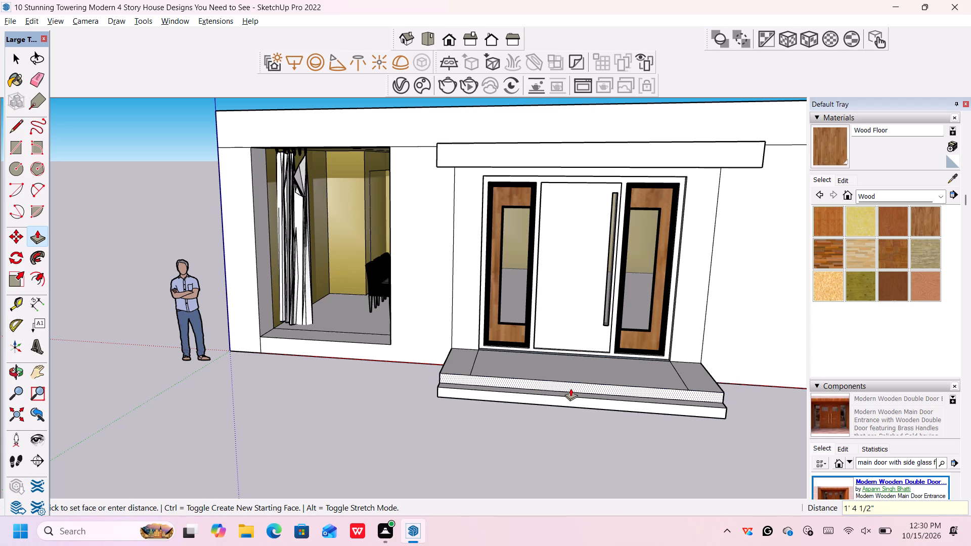
{"action": "type", "text": "1'"}
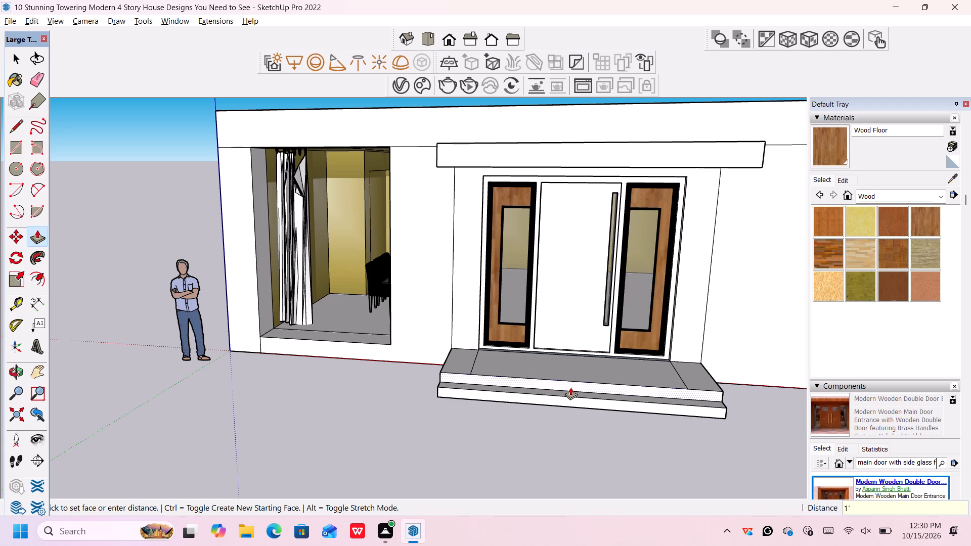
{"action": "key", "text": "Return"}
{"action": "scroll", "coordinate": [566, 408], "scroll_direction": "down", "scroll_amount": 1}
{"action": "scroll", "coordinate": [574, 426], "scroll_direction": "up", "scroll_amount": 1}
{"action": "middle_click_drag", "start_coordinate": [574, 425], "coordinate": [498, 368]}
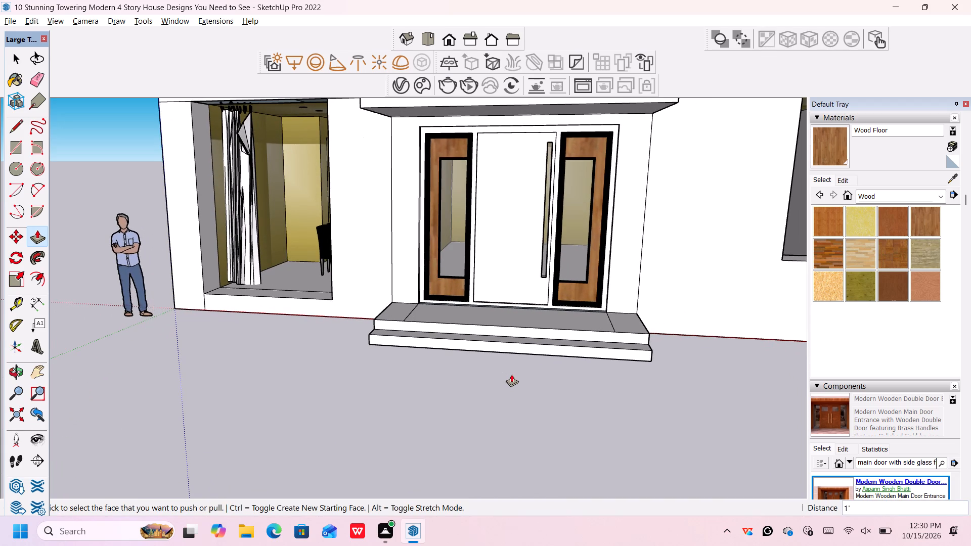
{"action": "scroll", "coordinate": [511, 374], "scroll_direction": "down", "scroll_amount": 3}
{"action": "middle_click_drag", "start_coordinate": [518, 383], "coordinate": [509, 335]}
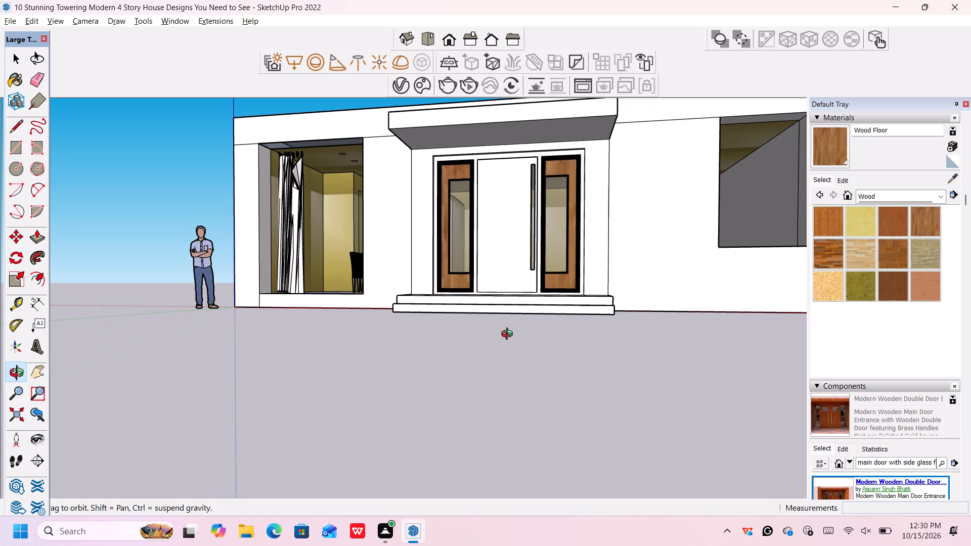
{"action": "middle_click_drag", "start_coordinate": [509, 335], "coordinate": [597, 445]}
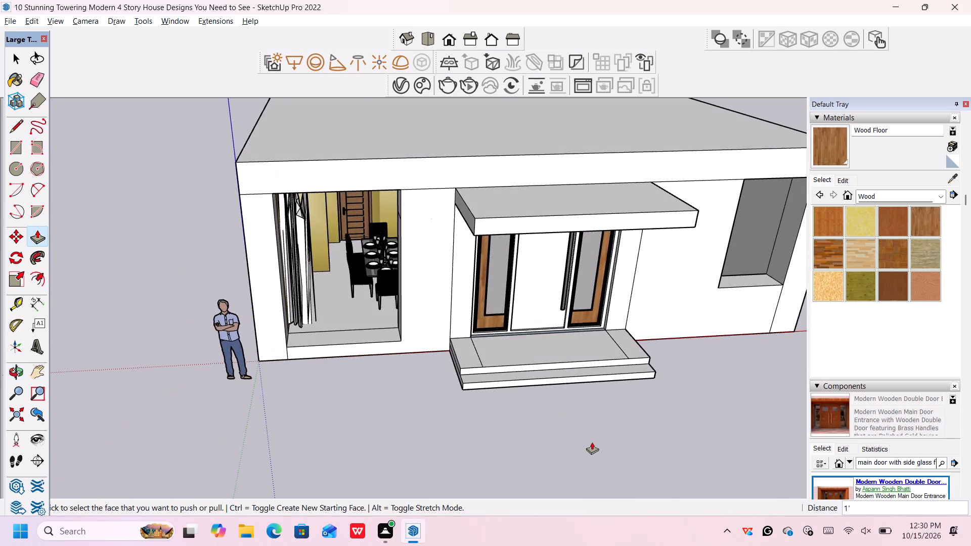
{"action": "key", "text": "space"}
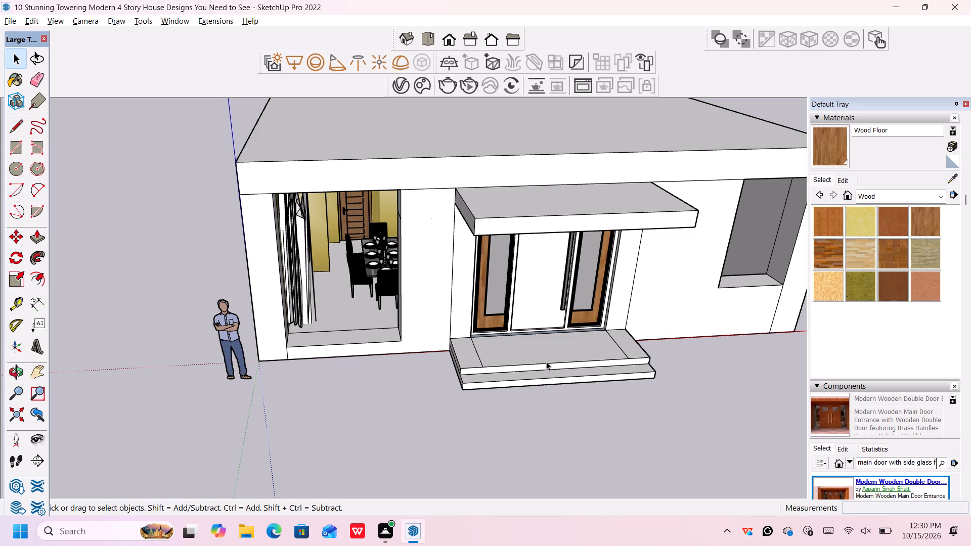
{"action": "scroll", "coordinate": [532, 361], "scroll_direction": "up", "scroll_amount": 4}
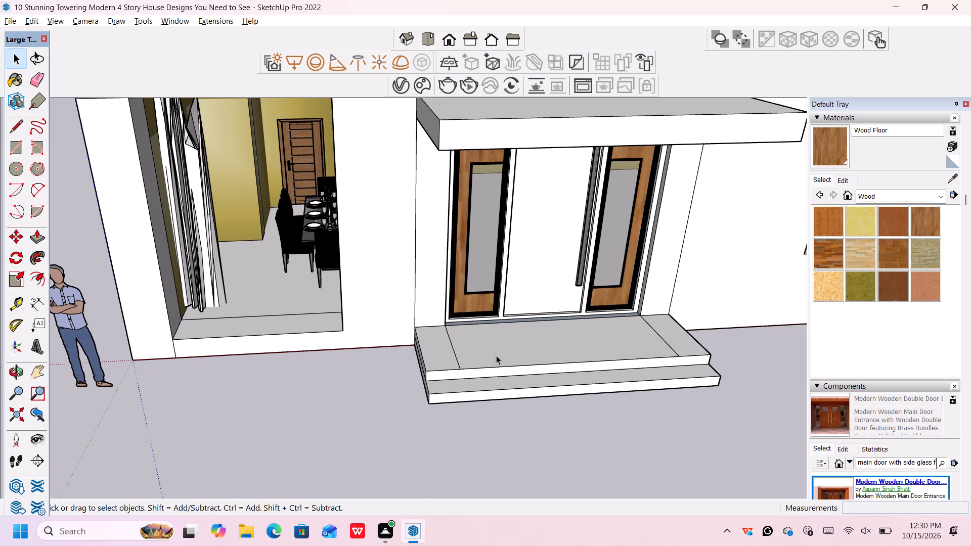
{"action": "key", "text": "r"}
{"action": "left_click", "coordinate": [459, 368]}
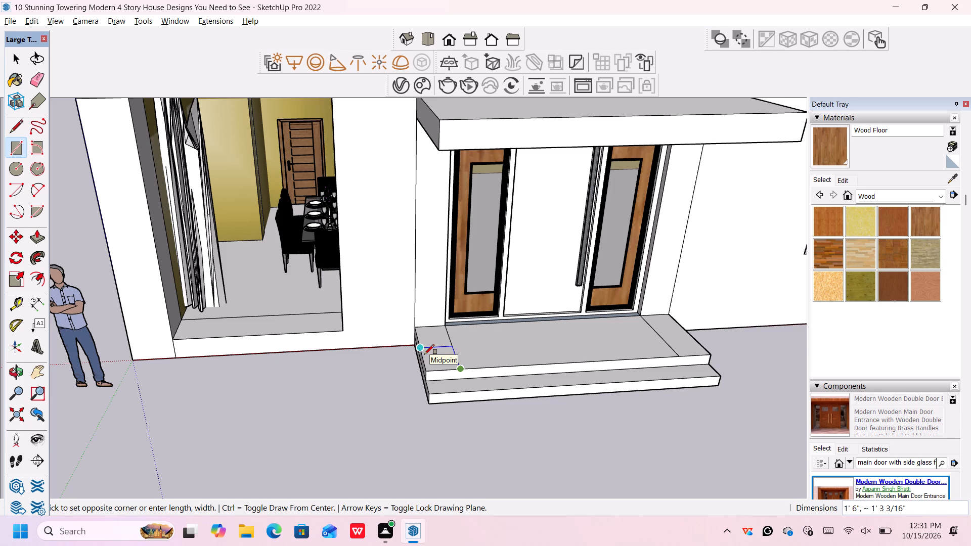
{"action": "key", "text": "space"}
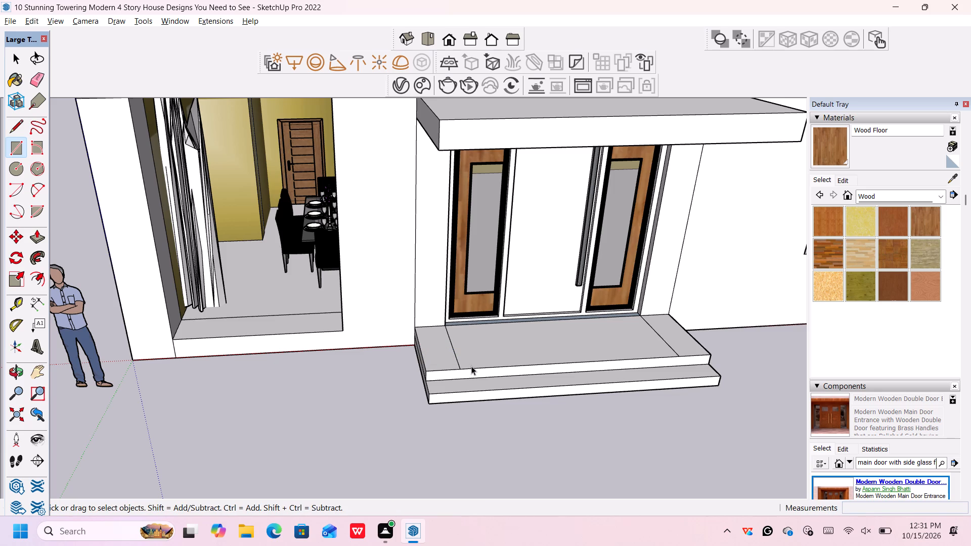
Place a guide line on the top step 1.6' in from its front edge, parallel to that edge.
{"action": "key", "text": "t"}
{"action": "left_click", "coordinate": [489, 364]}
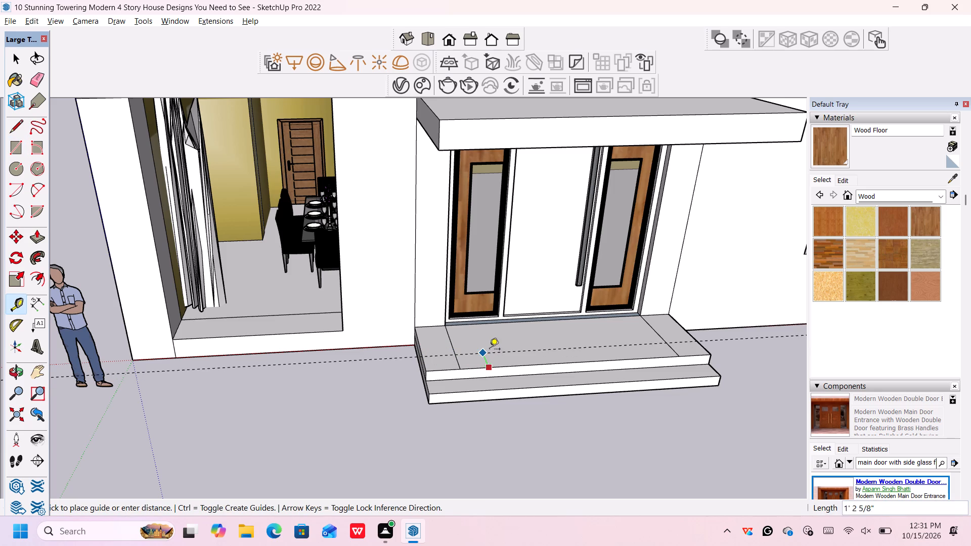
{"action": "type", "text": "1.6'"}
{"action": "key", "text": "Return"}
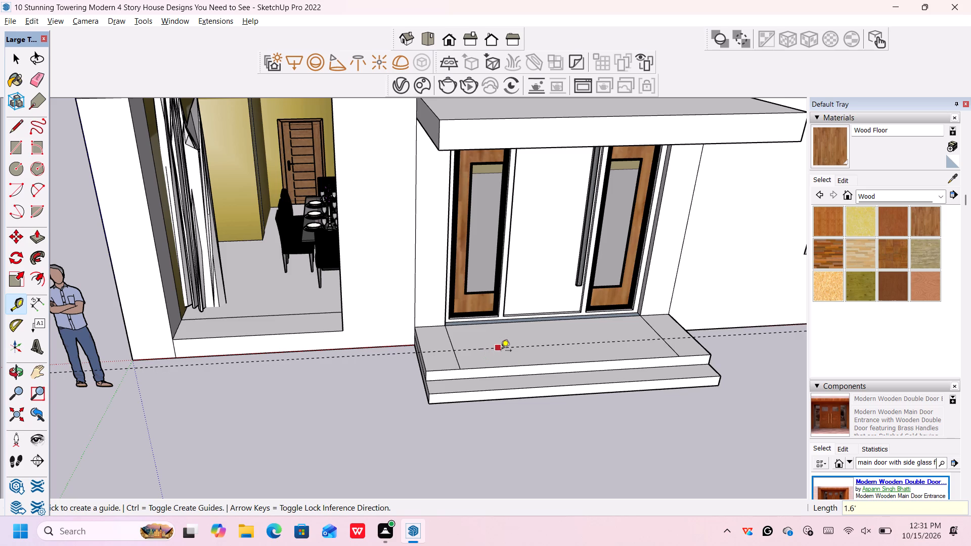
{"action": "key", "text": "space"}
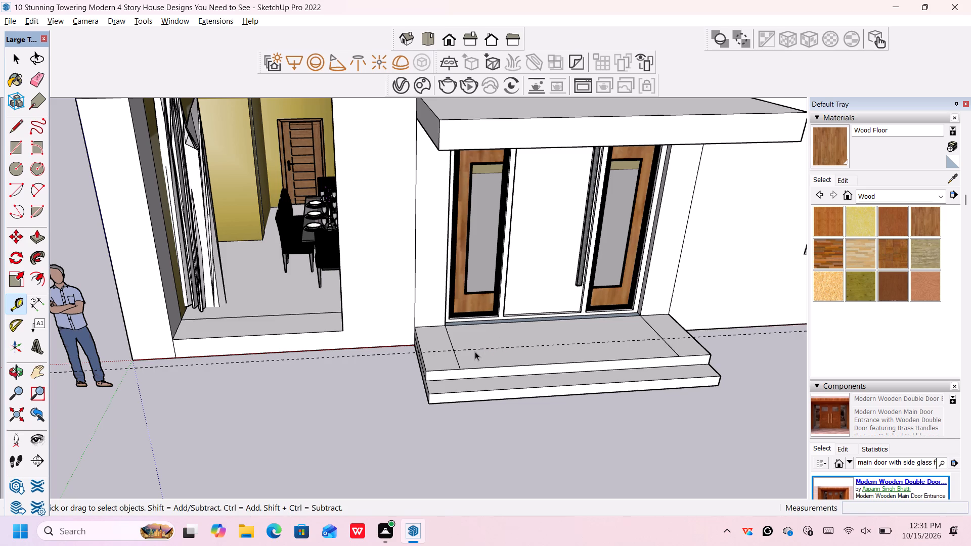
Draw a rectangle about 1' 7" by 1' 6" in each front corner of the top step, between the seam lines, outer edges and guide.
{"action": "key", "text": "r"}
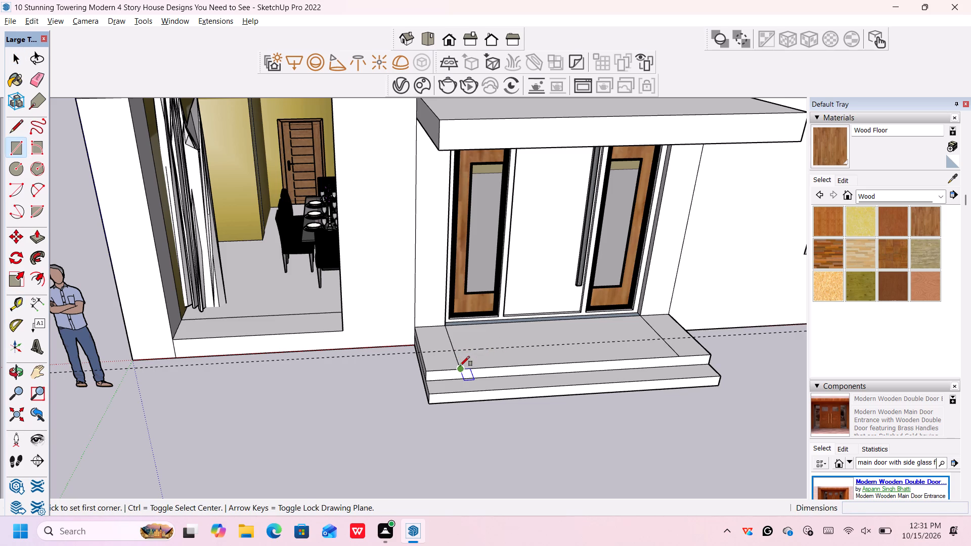
{"action": "left_click", "coordinate": [460, 368]}
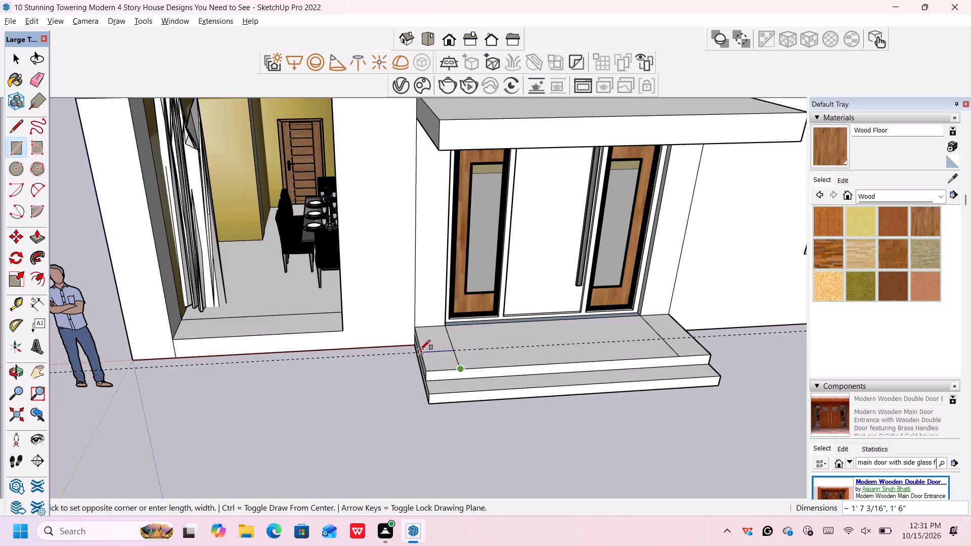
{"action": "left_click", "coordinate": [420, 350]}
{"action": "left_click", "coordinate": [679, 354]}
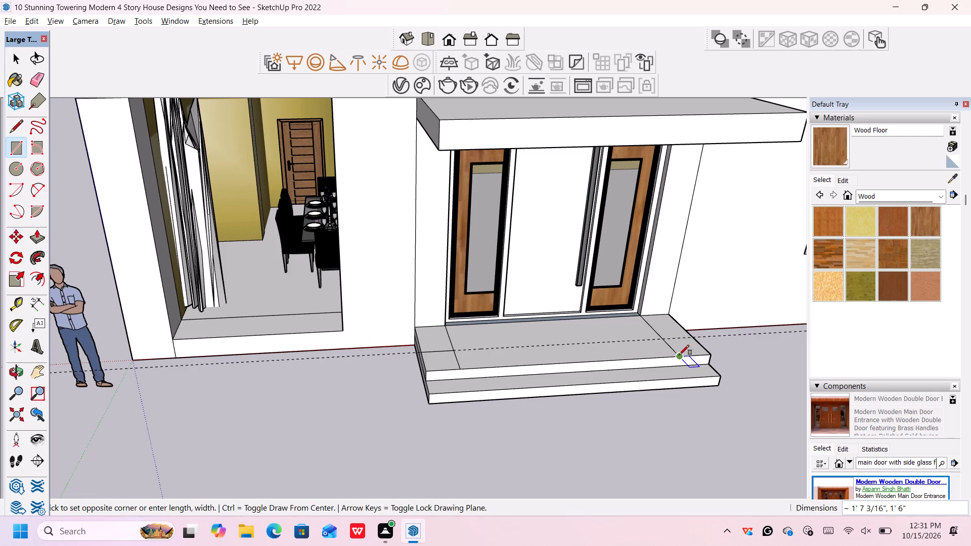
{"action": "left_click", "coordinate": [693, 337]}
{"action": "key", "text": "space"}
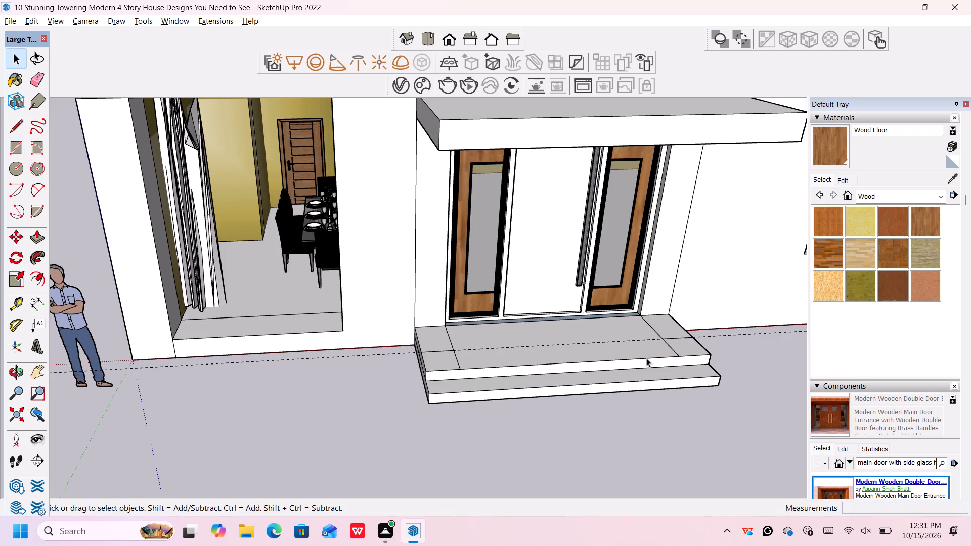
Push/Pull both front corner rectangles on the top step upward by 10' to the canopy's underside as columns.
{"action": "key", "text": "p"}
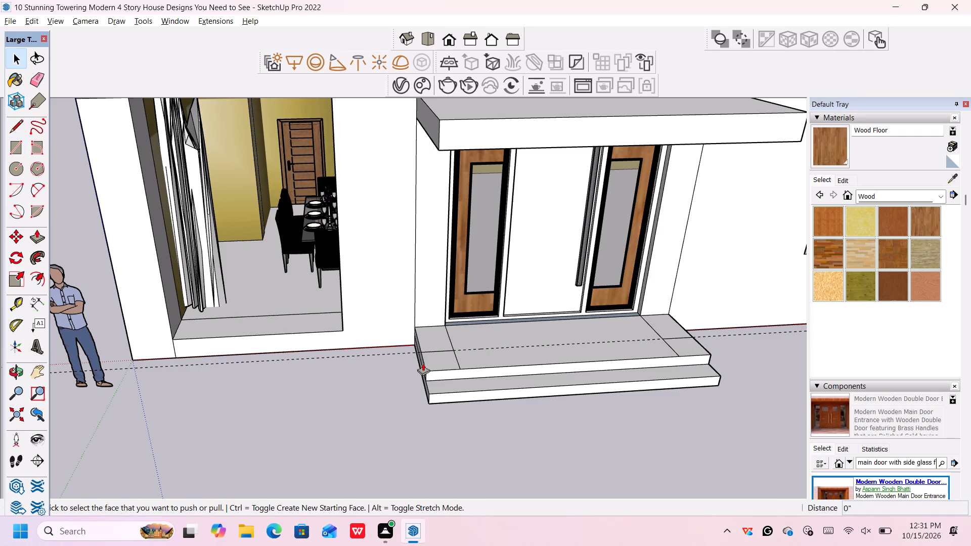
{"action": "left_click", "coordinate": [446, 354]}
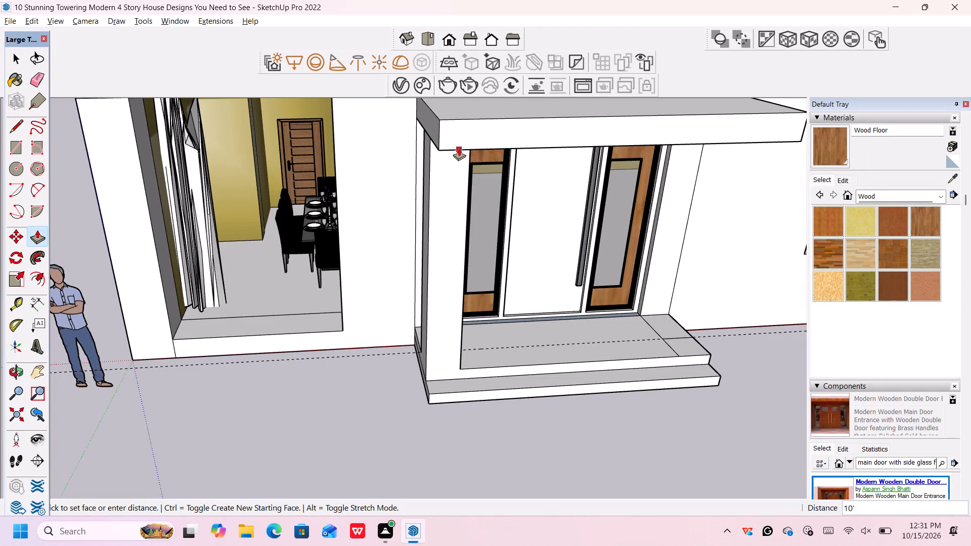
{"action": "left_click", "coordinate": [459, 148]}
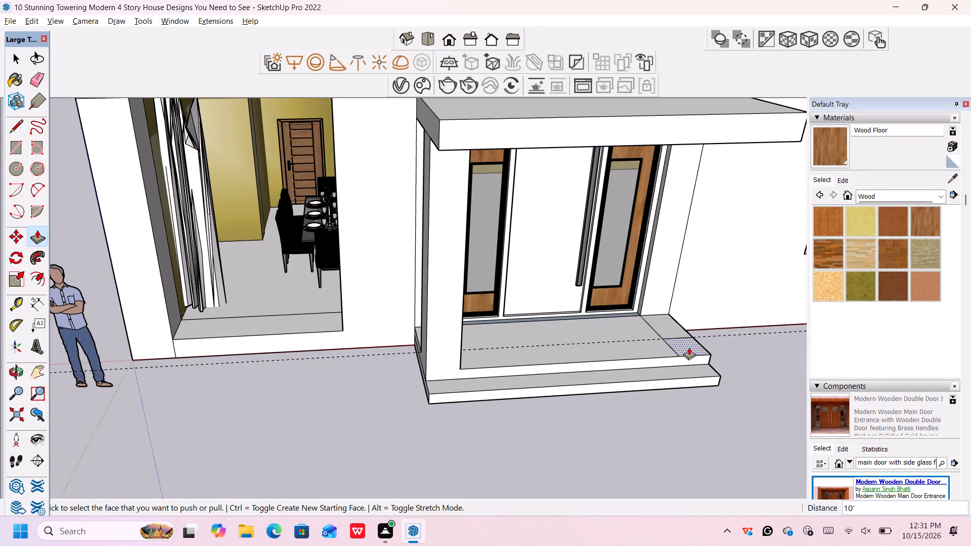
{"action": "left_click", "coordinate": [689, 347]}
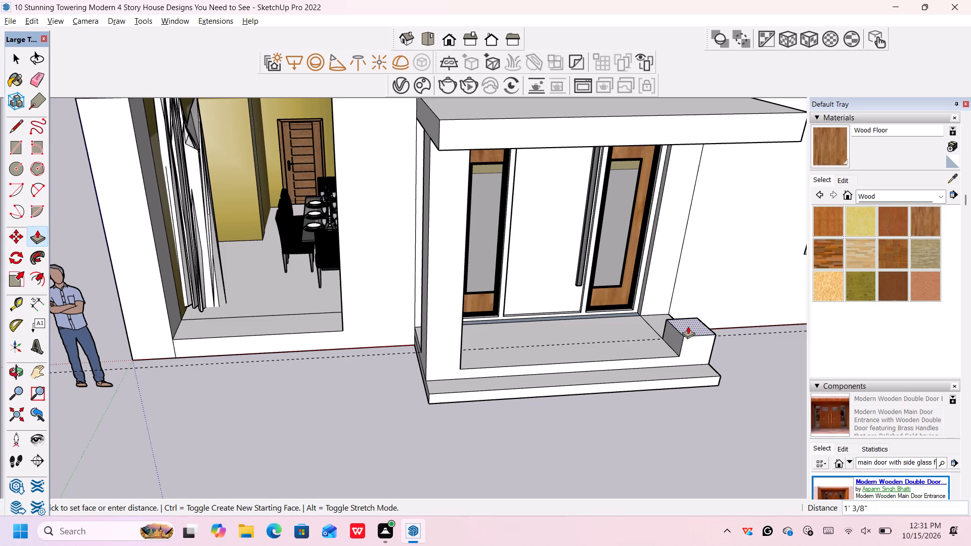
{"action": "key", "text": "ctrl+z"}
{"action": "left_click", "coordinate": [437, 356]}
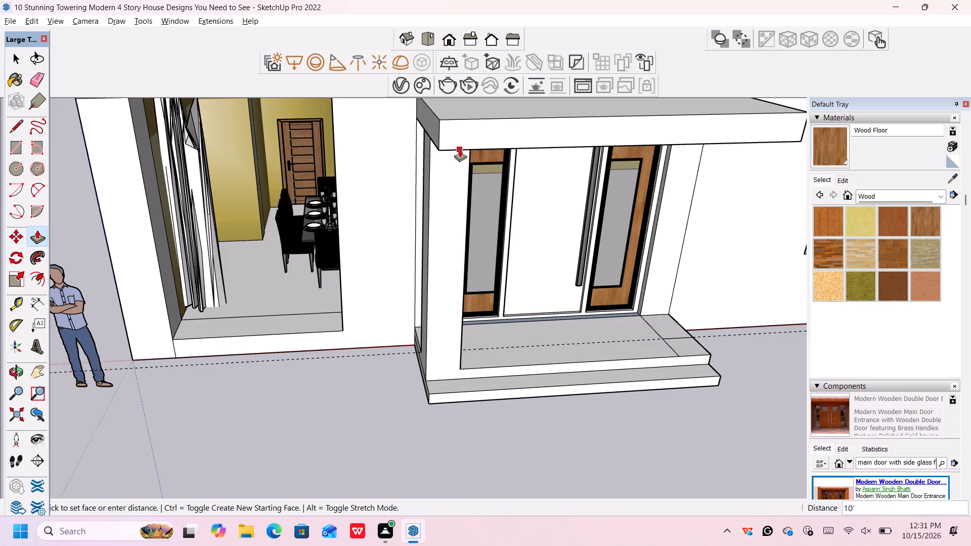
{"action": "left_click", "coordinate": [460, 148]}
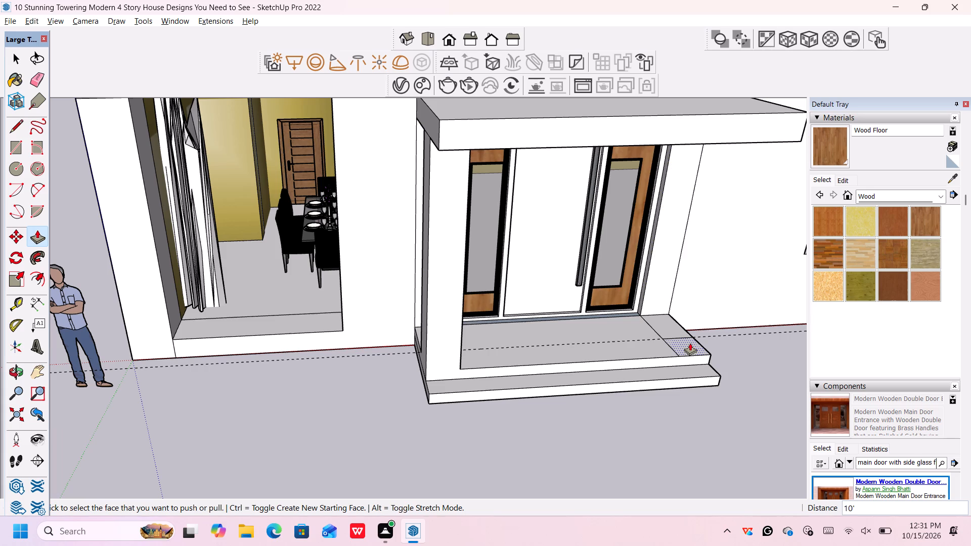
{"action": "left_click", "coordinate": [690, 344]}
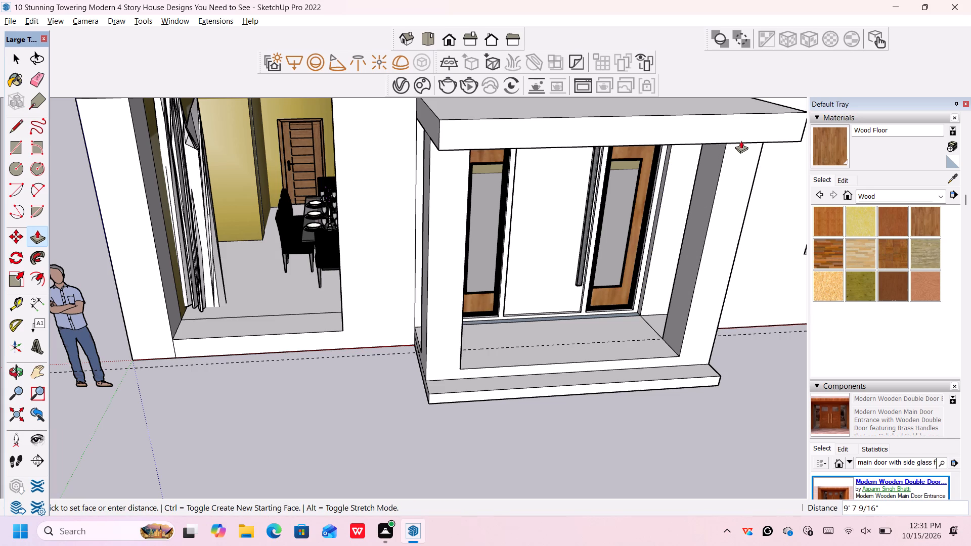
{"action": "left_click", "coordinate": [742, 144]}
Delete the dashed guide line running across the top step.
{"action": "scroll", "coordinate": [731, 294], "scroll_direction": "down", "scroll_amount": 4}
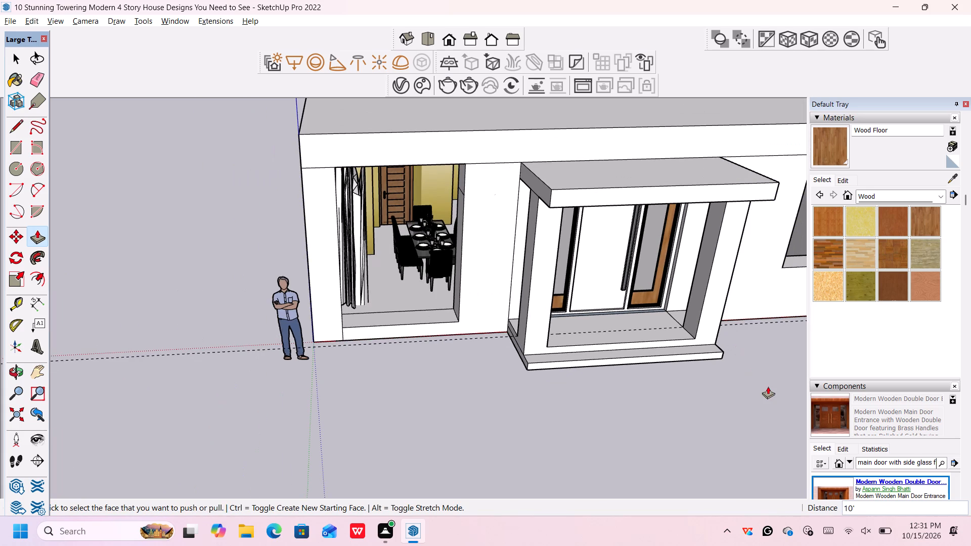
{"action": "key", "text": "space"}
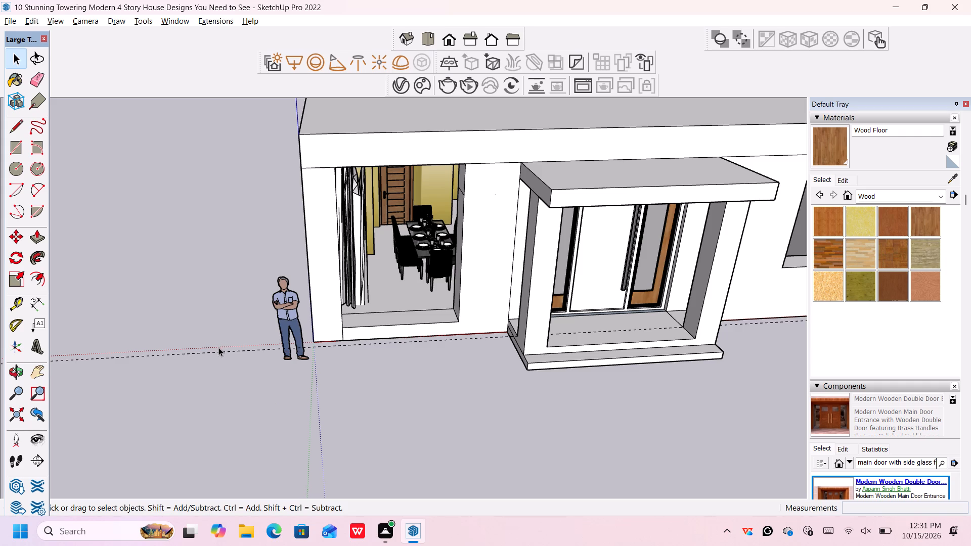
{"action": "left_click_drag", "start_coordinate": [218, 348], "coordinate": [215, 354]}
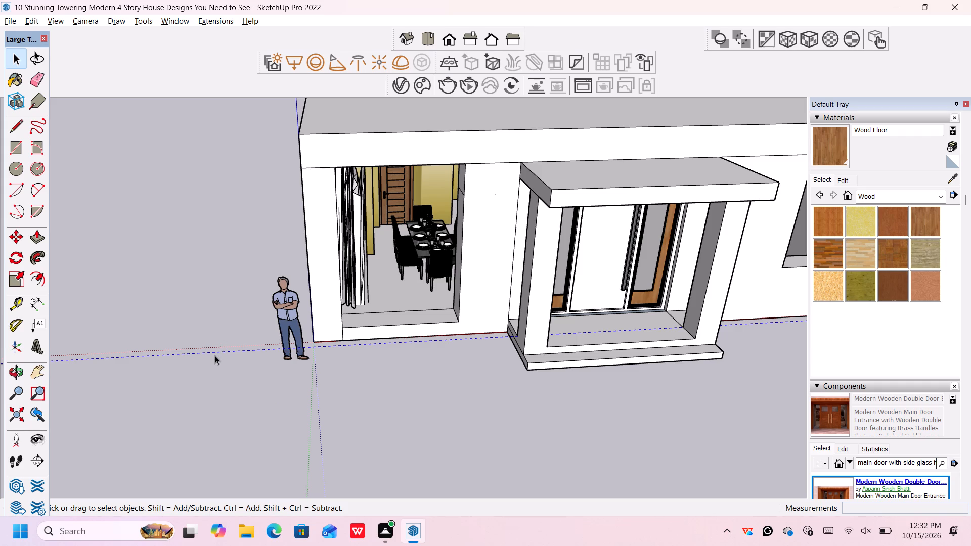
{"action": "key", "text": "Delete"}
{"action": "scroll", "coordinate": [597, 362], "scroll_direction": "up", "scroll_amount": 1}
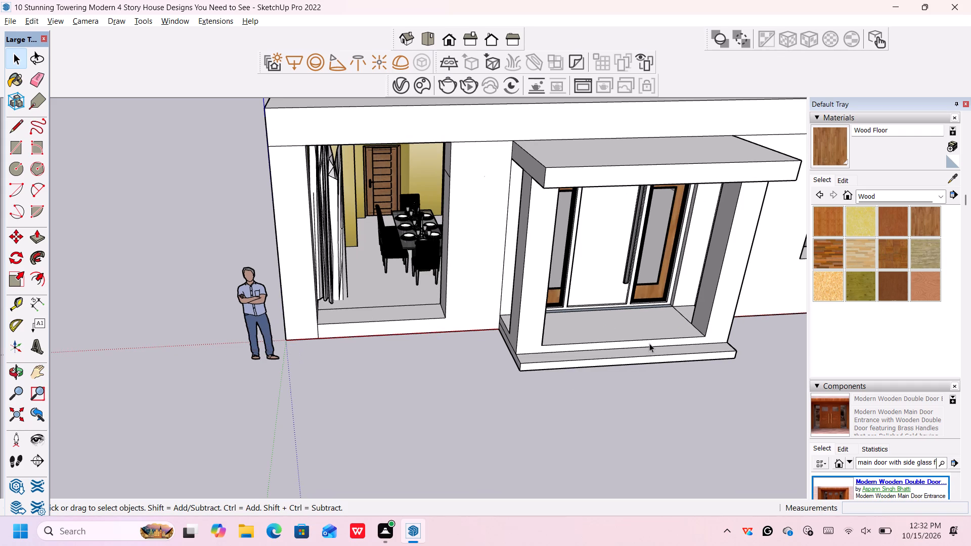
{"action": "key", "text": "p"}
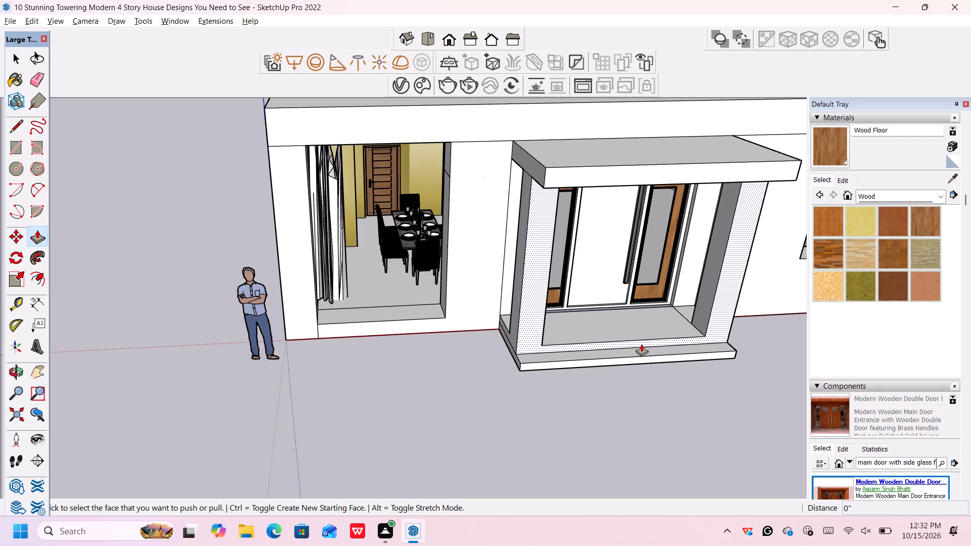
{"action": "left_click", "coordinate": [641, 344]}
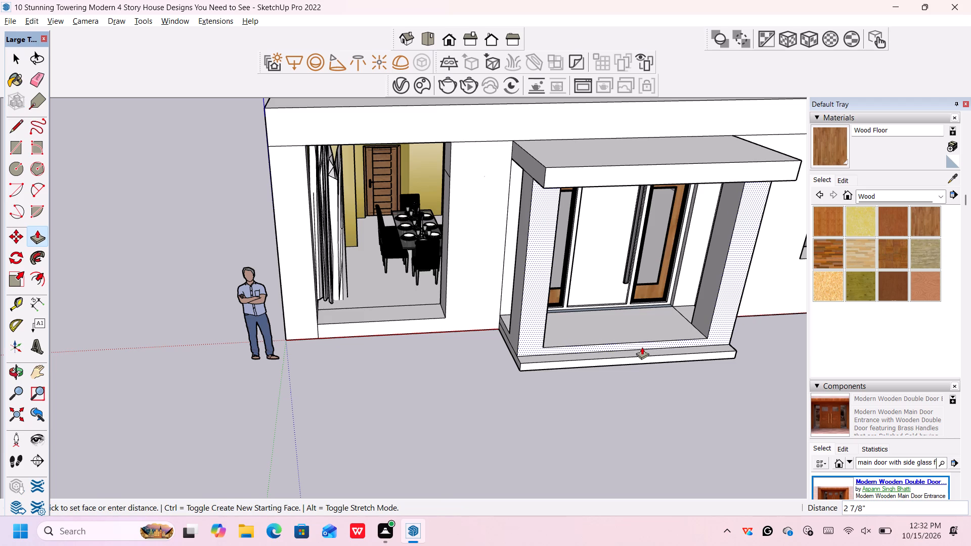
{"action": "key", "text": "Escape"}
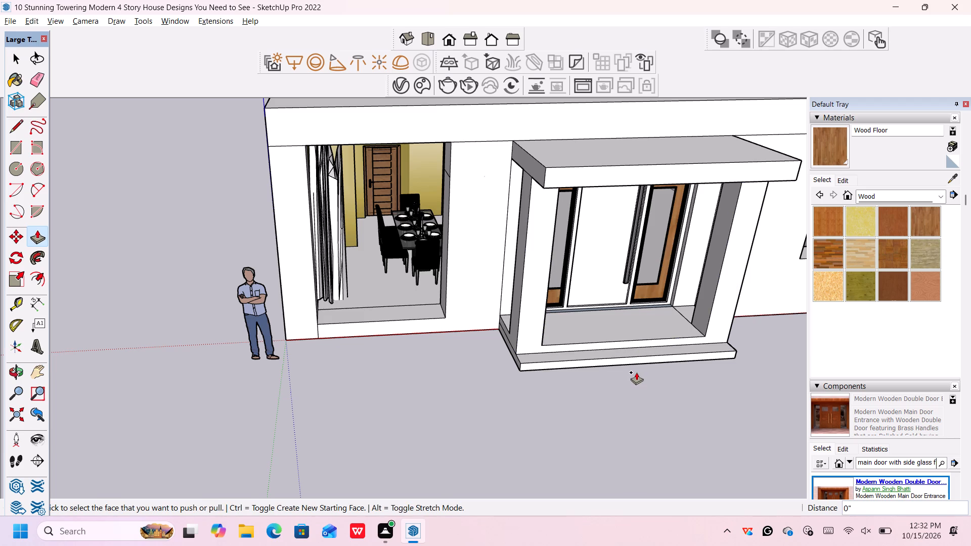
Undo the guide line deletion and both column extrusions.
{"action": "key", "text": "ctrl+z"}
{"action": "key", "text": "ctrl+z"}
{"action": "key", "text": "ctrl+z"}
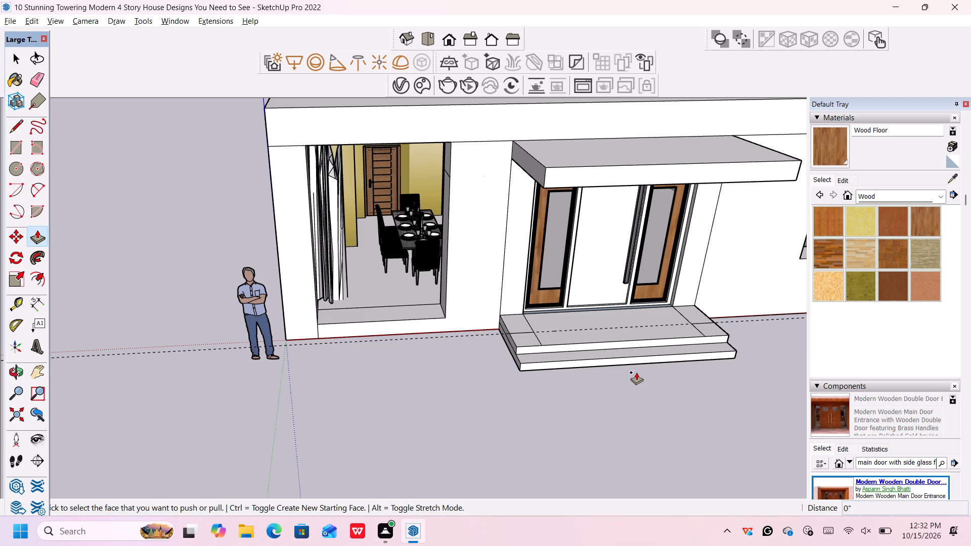
Push/Pull the front corner rectangles up as new starting faces: 10' for the column nearer the dining window, about 9' 6" for the other.
{"action": "left_click", "coordinate": [526, 337]}
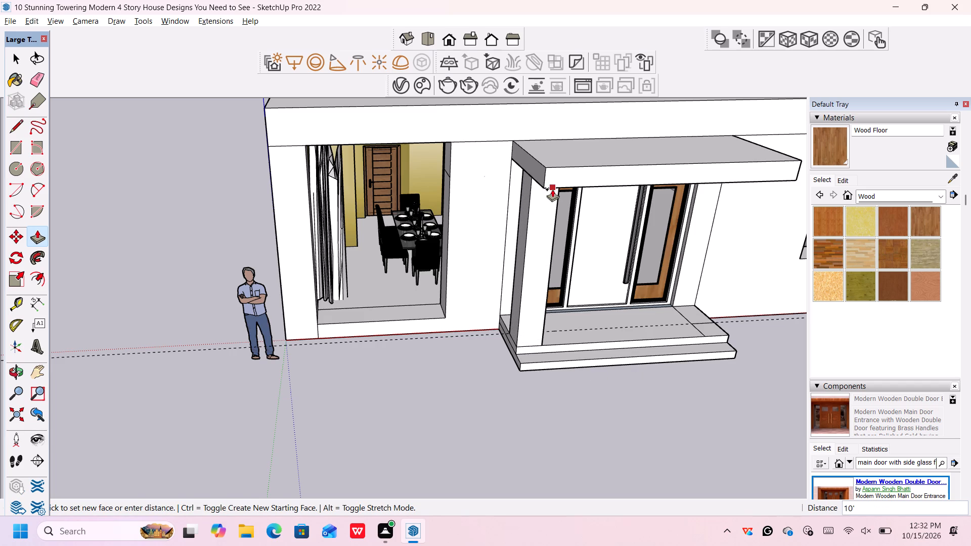
{"action": "left_click", "coordinate": [552, 189]}
{"action": "left_click", "coordinate": [711, 334]}
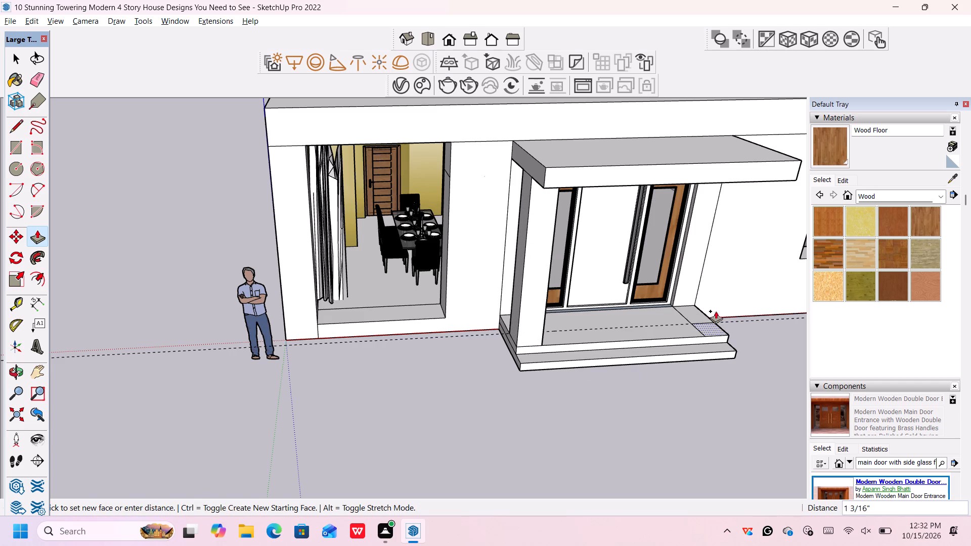
{"action": "left_click", "coordinate": [745, 178]}
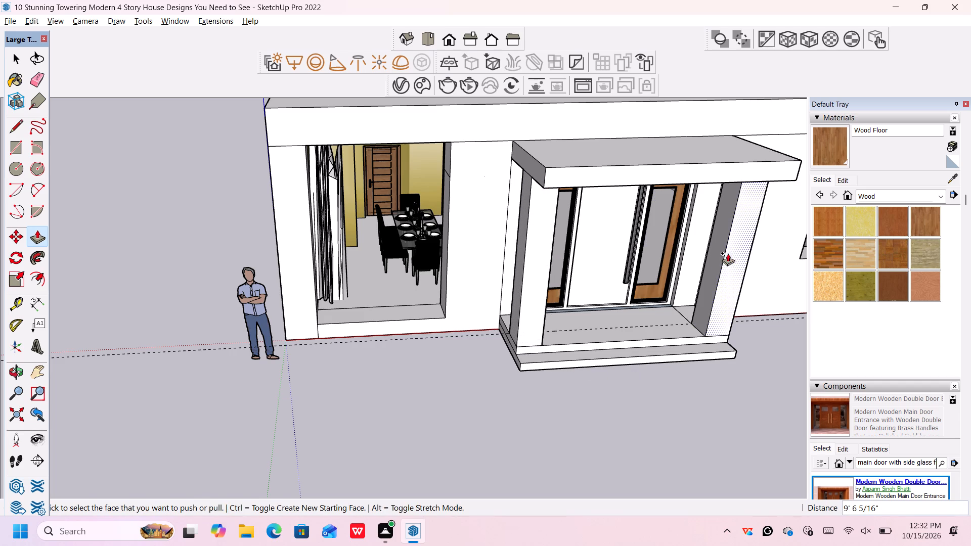
{"action": "key", "text": "space"}
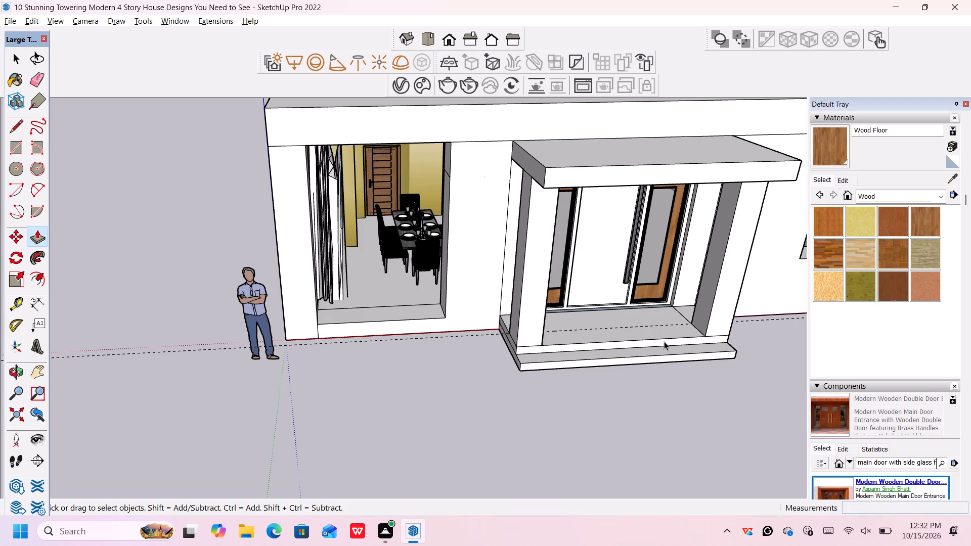
Push/Pull the bottom step's front face outward by 1'.
{"action": "key", "text": "p"}
{"action": "left_click", "coordinate": [664, 342]}
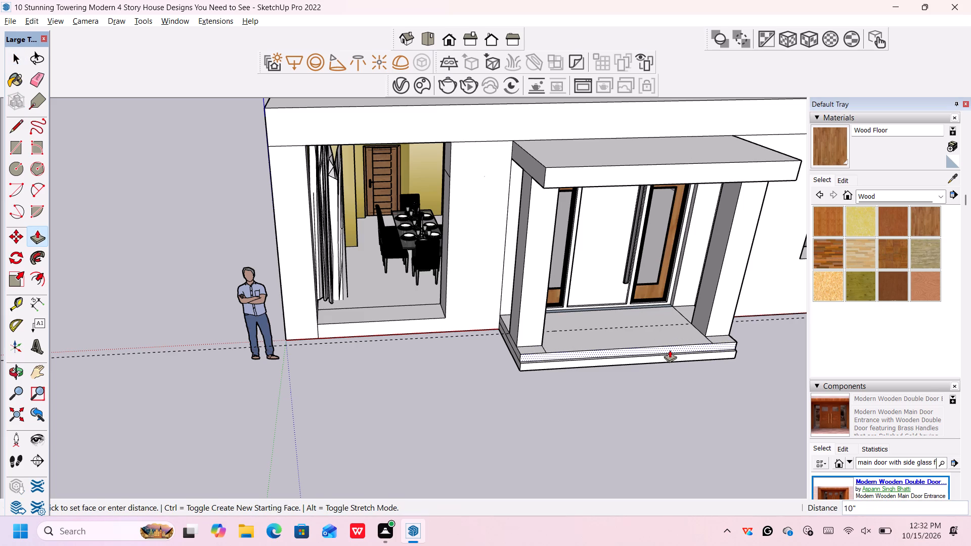
{"action": "key", "text": "Escape"}
{"action": "left_click", "coordinate": [669, 358]}
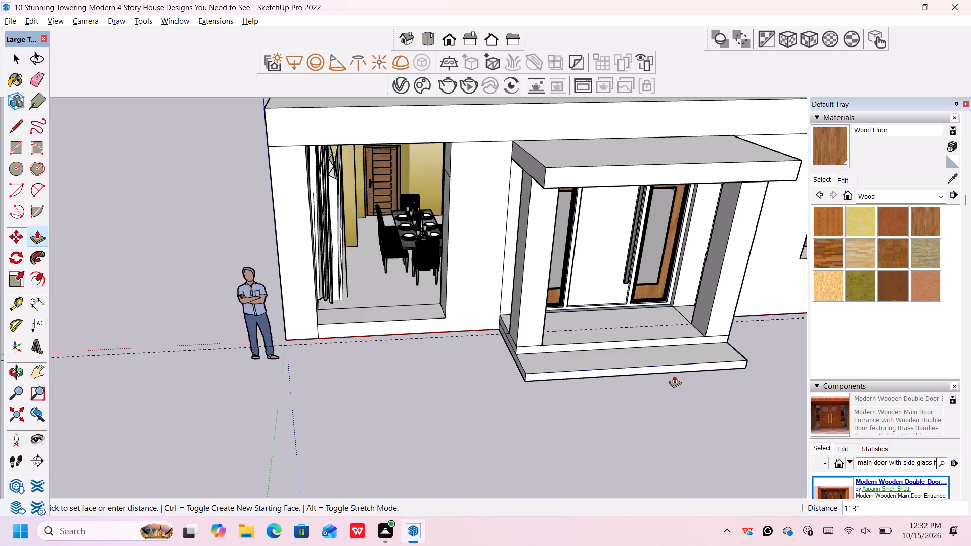
{"action": "type", "text": "1'"}
{"action": "key", "text": "Return"}
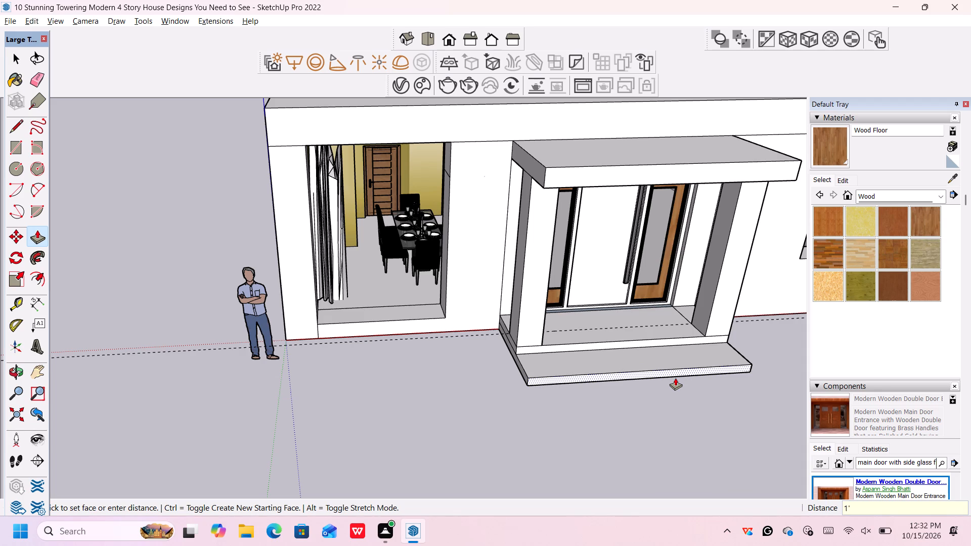
Push/Pull the top step's front face outward by 1', leaving the columns in place.
{"action": "left_click", "coordinate": [663, 341]}
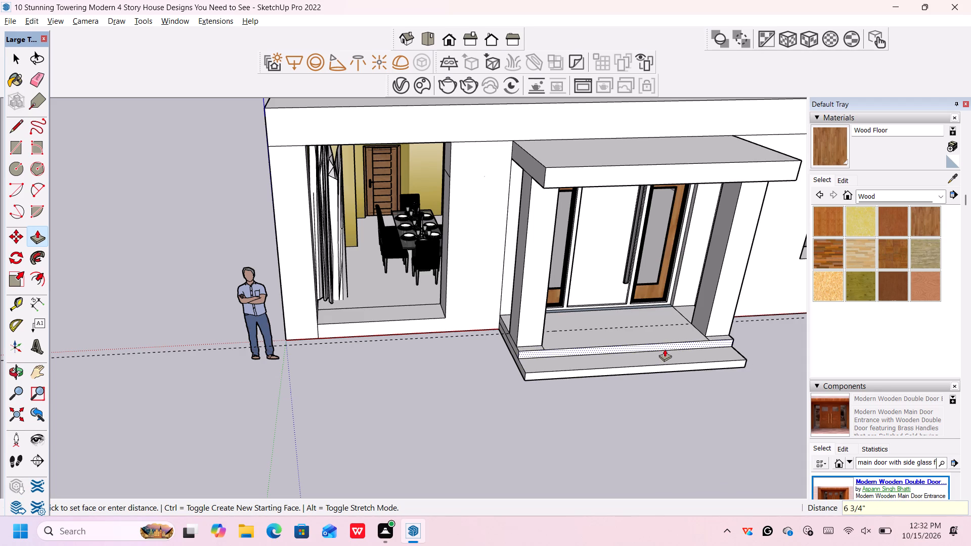
{"action": "key", "text": "1"}
{"action": "key", "text": "apostrophe"}
{"action": "key", "text": "Return"}
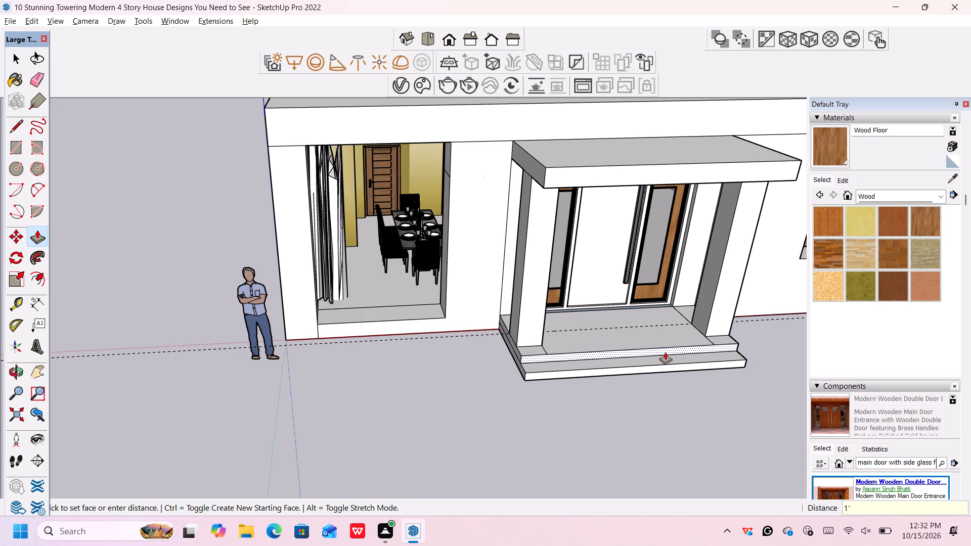
{"action": "key", "text": "space"}
Delete the dashed guide line running across the top step.
{"action": "scroll", "coordinate": [654, 369], "scroll_direction": "down", "scroll_amount": 1}
{"action": "scroll", "coordinate": [651, 366], "scroll_direction": "up", "scroll_amount": 1}
{"action": "scroll", "coordinate": [651, 368], "scroll_direction": "down", "scroll_amount": 1}
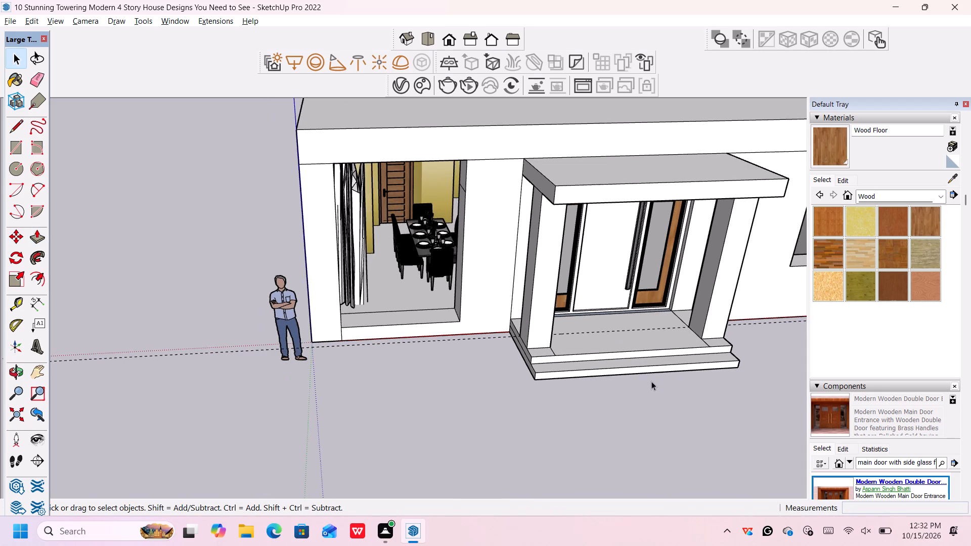
{"action": "middle_click_drag", "start_coordinate": [640, 385], "coordinate": [577, 380]}
{"action": "scroll", "coordinate": [584, 391], "scroll_direction": "down", "scroll_amount": 5}
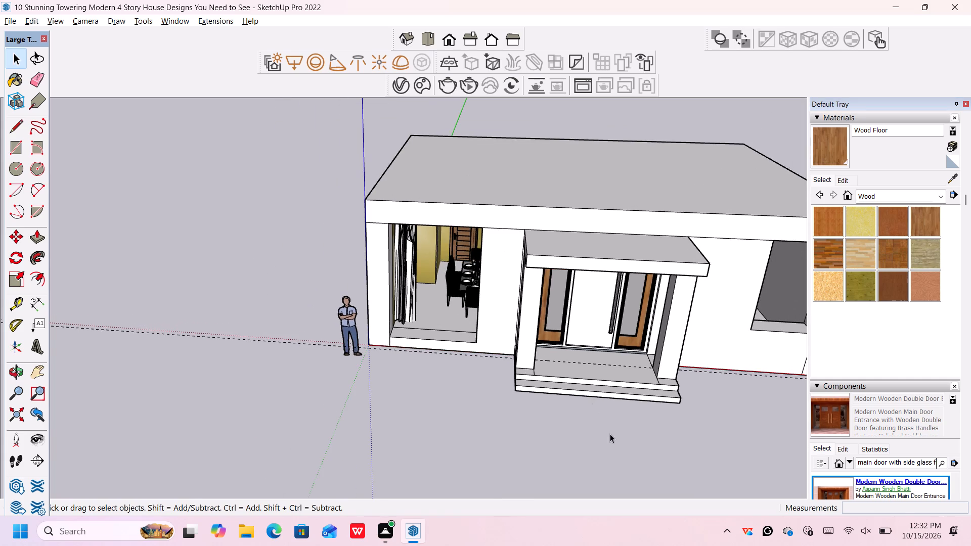
{"action": "middle_click_drag", "start_coordinate": [610, 435], "coordinate": [592, 334]}
{"action": "left_click_drag", "start_coordinate": [287, 297], "coordinate": [274, 317]}
{"action": "key", "text": "Delete"}
Push/Pull the top of the shorter column, farther from the dining window, up by about 5 11/16" to meet the canopy's underside.
{"action": "scroll", "coordinate": [327, 327], "scroll_direction": "down", "scroll_amount": 4}
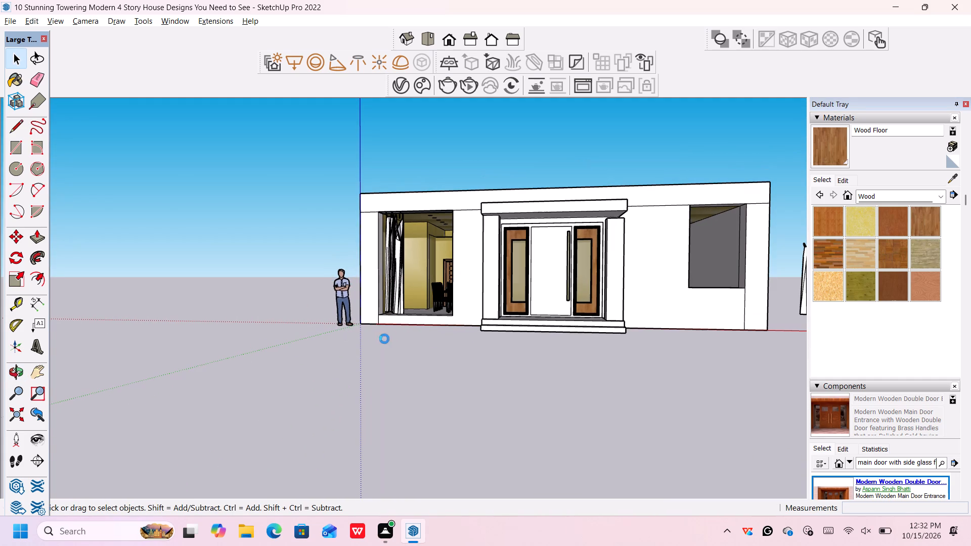
{"action": "scroll", "coordinate": [517, 340], "scroll_direction": "down", "scroll_amount": 2}
{"action": "scroll", "coordinate": [673, 341], "scroll_direction": "up", "scroll_amount": 3}
{"action": "scroll", "coordinate": [633, 335], "scroll_direction": "up", "scroll_amount": 3}
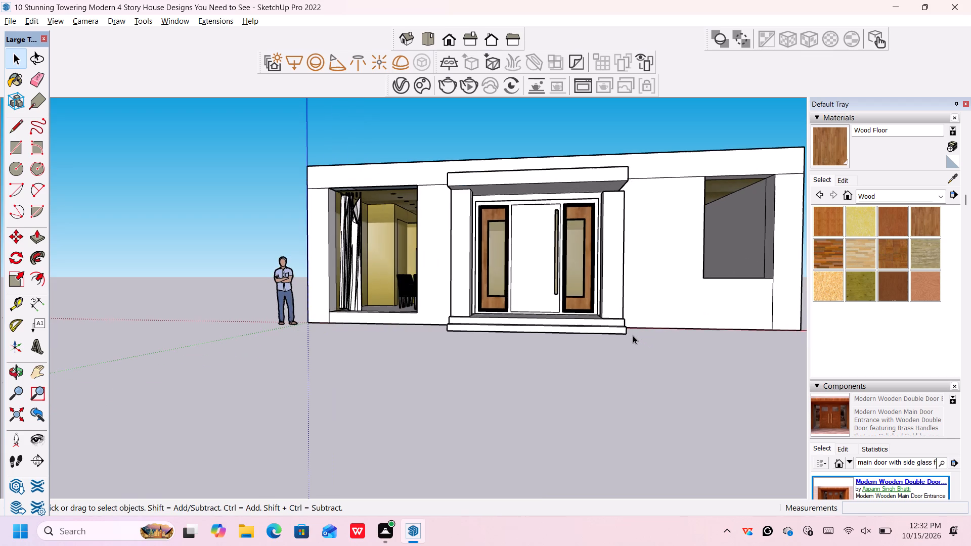
{"action": "middle_click_drag", "start_coordinate": [631, 337], "coordinate": [622, 394]}
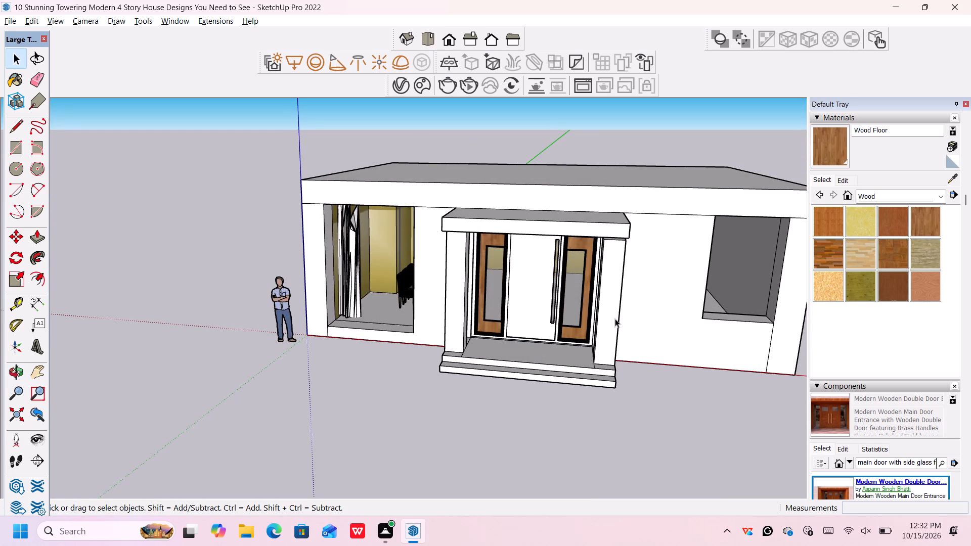
{"action": "scroll", "coordinate": [615, 306], "scroll_direction": "up", "scroll_amount": 3}
{"action": "middle_click_drag", "start_coordinate": [621, 329], "coordinate": [531, 307]}
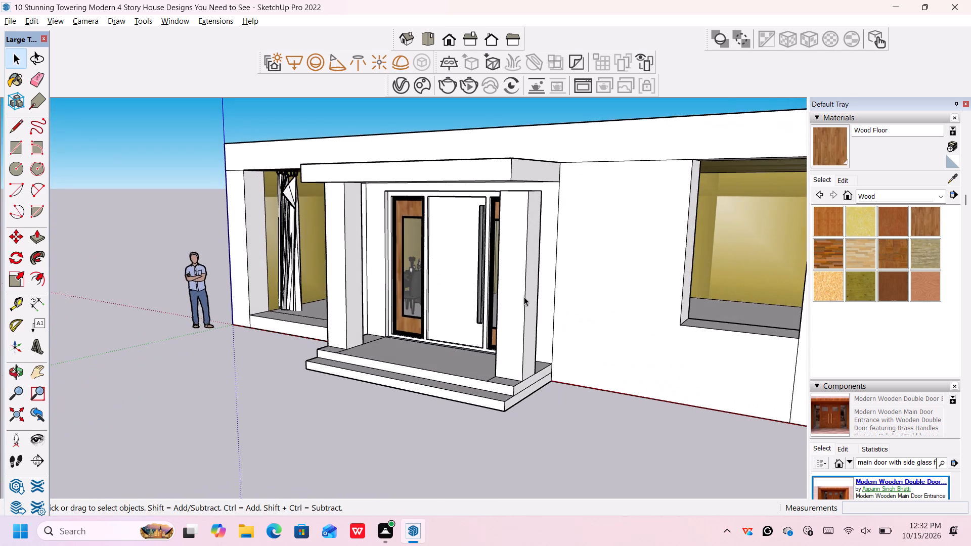
{"action": "scroll", "coordinate": [519, 189], "scroll_direction": "up", "scroll_amount": 5}
{"action": "middle_click_drag", "start_coordinate": [521, 199], "coordinate": [523, 236]}
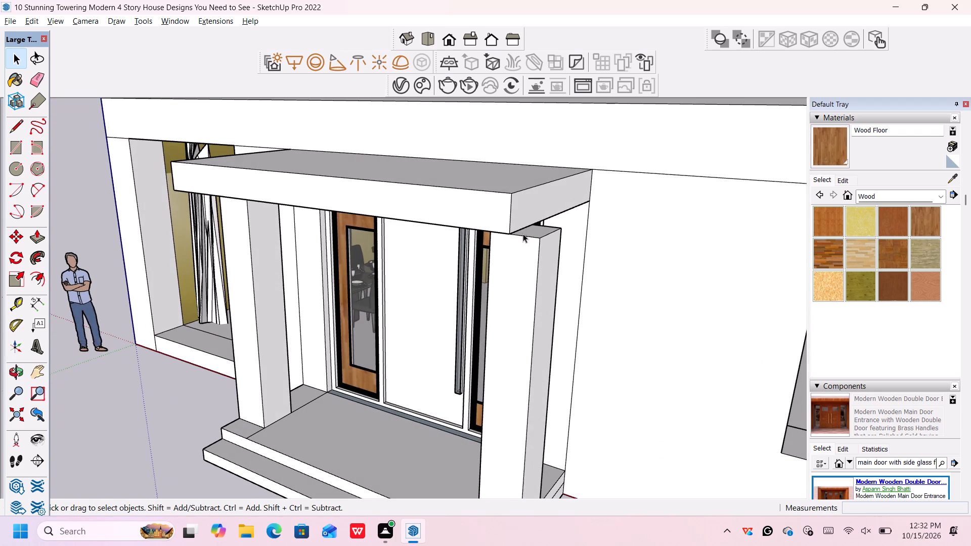
{"action": "key", "text": "p"}
{"action": "left_click", "coordinate": [535, 231]}
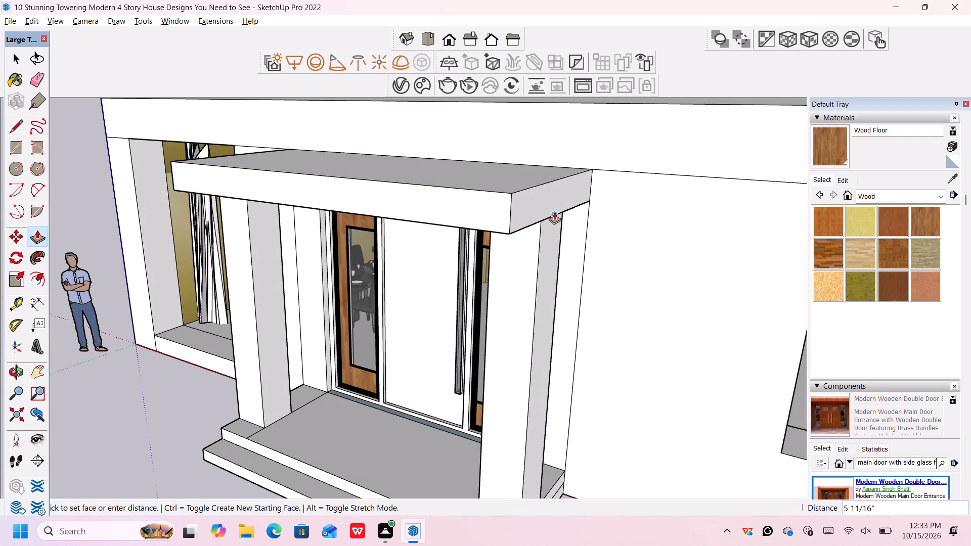
{"action": "left_click", "coordinate": [554, 212]}
{"action": "scroll", "coordinate": [542, 263], "scroll_direction": "down", "scroll_amount": 13}
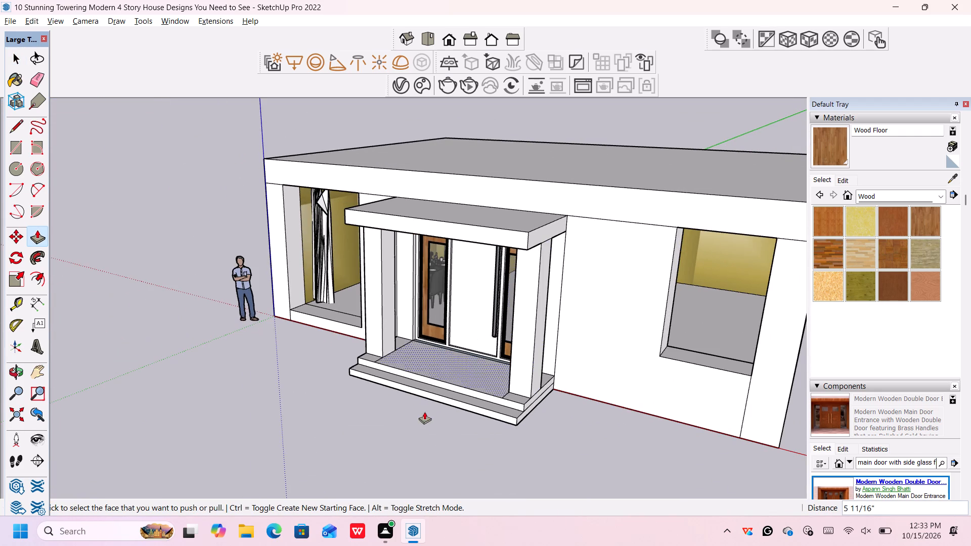
{"action": "middle_click_drag", "start_coordinate": [421, 426], "coordinate": [567, 411]}
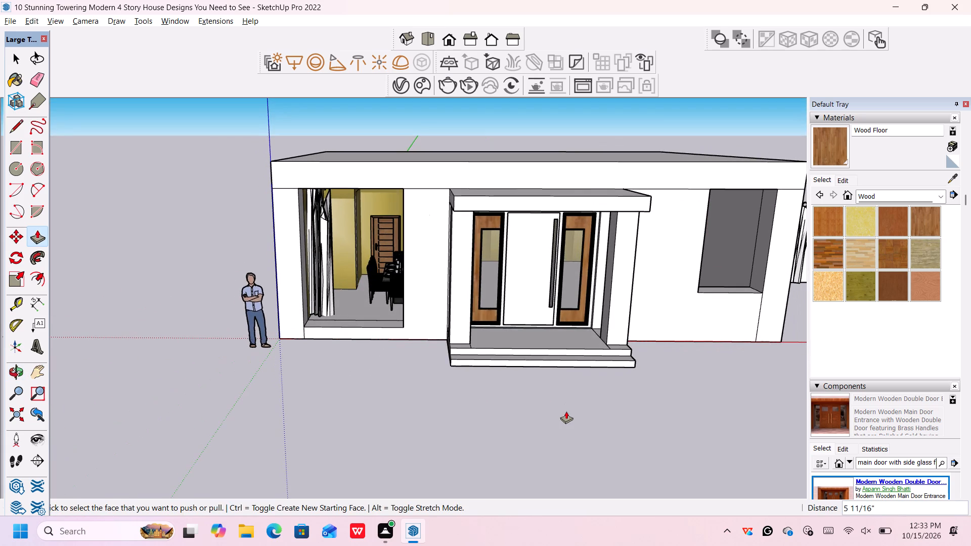
Examine the front entrance and the empty window opening on the wall beside it.
{"action": "scroll", "coordinate": [566, 412], "scroll_direction": "up", "scroll_amount": 1}
{"action": "scroll", "coordinate": [600, 417], "scroll_direction": "down", "scroll_amount": 1}
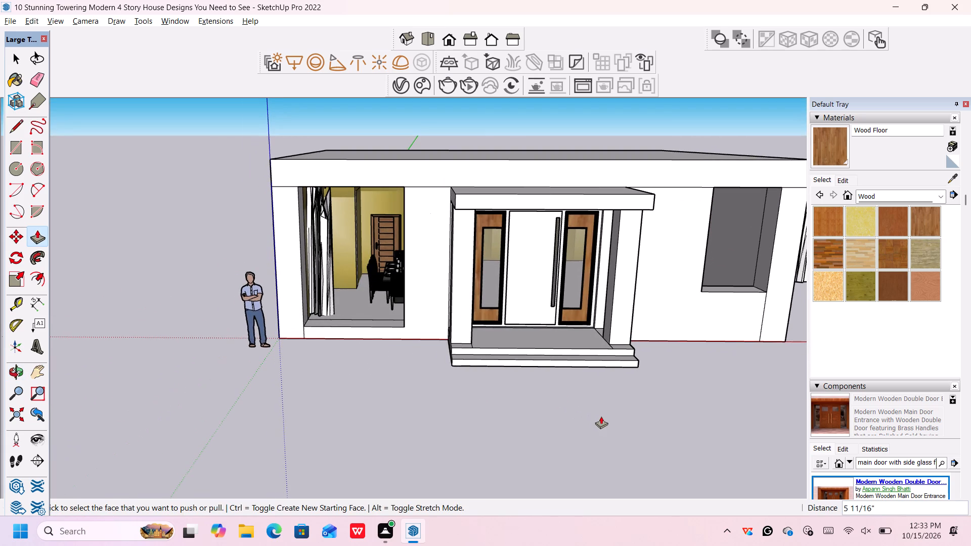
{"action": "scroll", "coordinate": [601, 416], "scroll_direction": "down", "scroll_amount": 1}
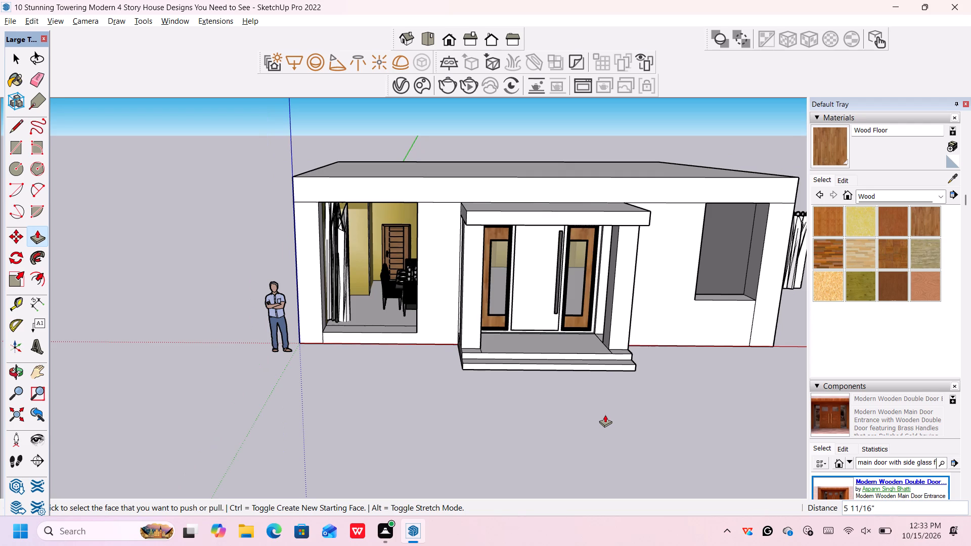
{"action": "middle_click_drag", "start_coordinate": [605, 414], "coordinate": [373, 387], "text": "shift"}
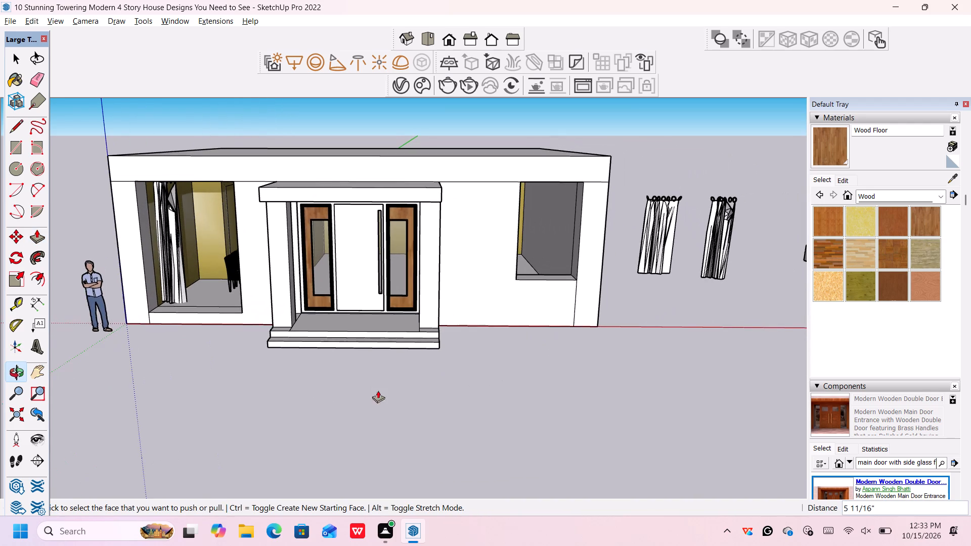
{"action": "scroll", "coordinate": [546, 349], "scroll_direction": "up", "scroll_amount": 2}
{"action": "middle_click_drag", "start_coordinate": [544, 349], "coordinate": [463, 427]}
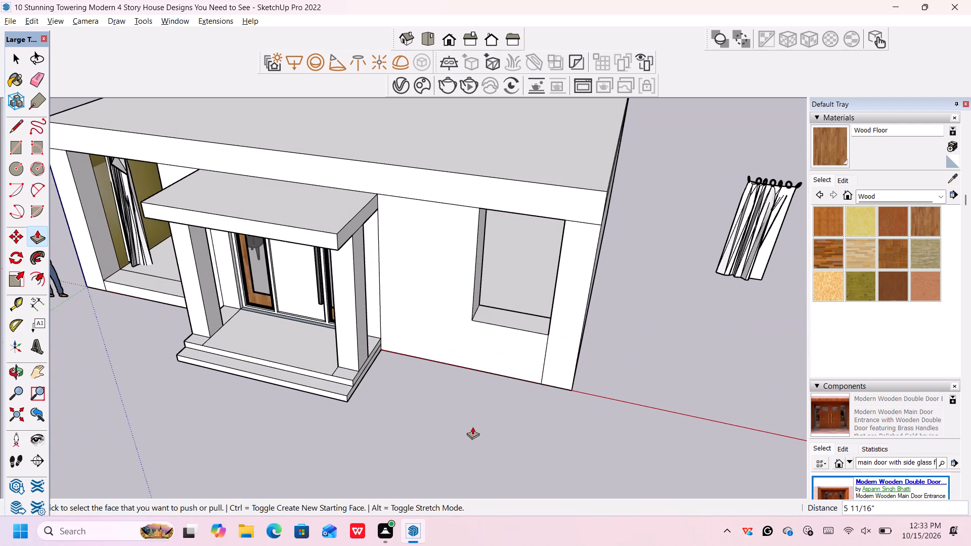
{"action": "key", "text": "space"}
{"action": "scroll", "coordinate": [498, 345], "scroll_direction": "up", "scroll_amount": 5}
{"action": "scroll", "coordinate": [507, 334], "scroll_direction": "down", "scroll_amount": 3}
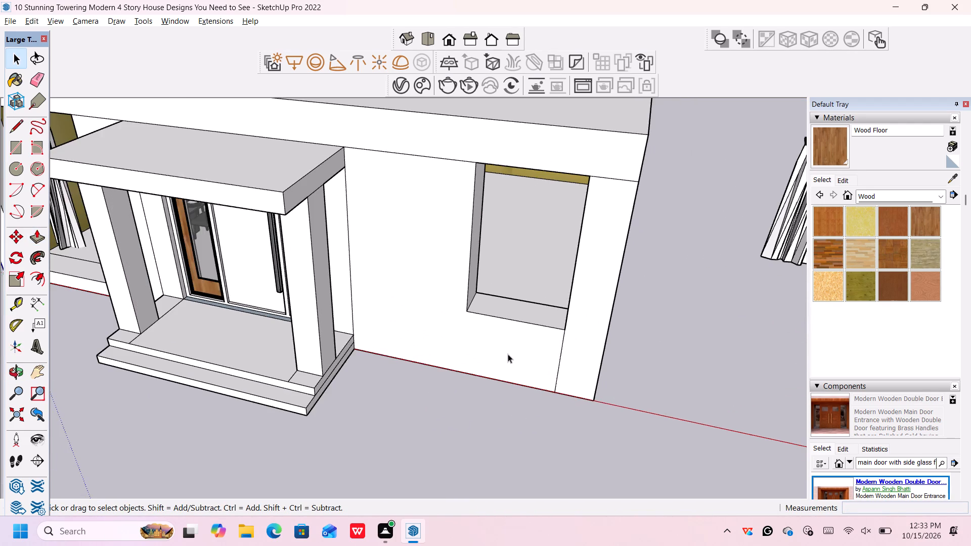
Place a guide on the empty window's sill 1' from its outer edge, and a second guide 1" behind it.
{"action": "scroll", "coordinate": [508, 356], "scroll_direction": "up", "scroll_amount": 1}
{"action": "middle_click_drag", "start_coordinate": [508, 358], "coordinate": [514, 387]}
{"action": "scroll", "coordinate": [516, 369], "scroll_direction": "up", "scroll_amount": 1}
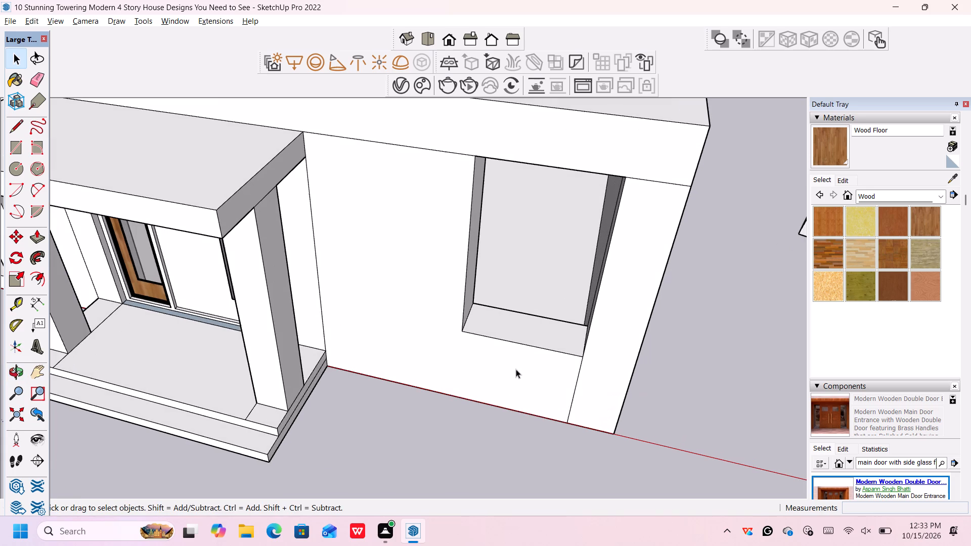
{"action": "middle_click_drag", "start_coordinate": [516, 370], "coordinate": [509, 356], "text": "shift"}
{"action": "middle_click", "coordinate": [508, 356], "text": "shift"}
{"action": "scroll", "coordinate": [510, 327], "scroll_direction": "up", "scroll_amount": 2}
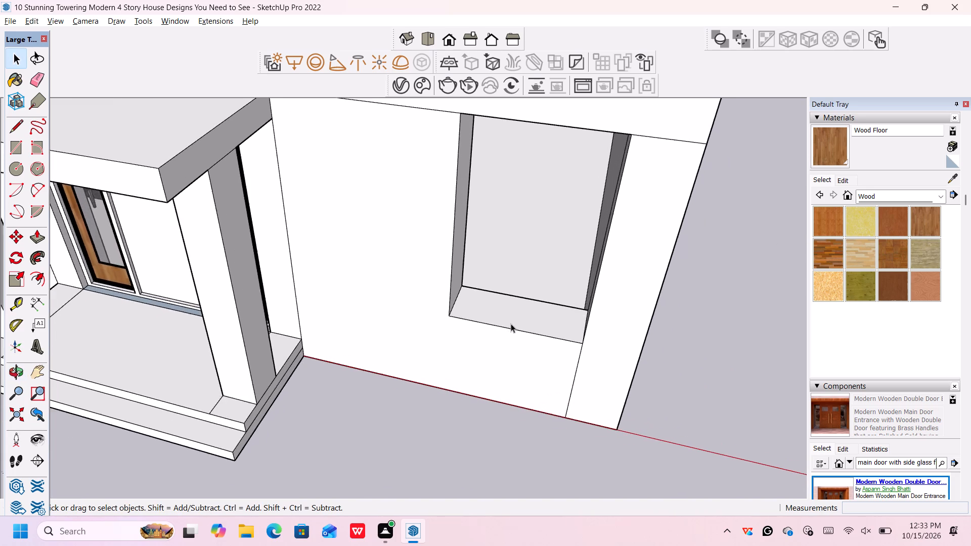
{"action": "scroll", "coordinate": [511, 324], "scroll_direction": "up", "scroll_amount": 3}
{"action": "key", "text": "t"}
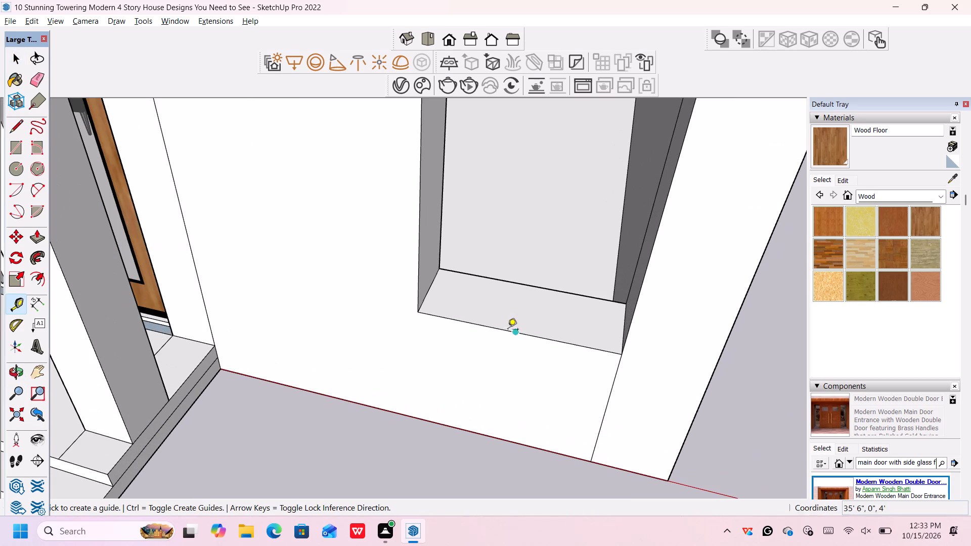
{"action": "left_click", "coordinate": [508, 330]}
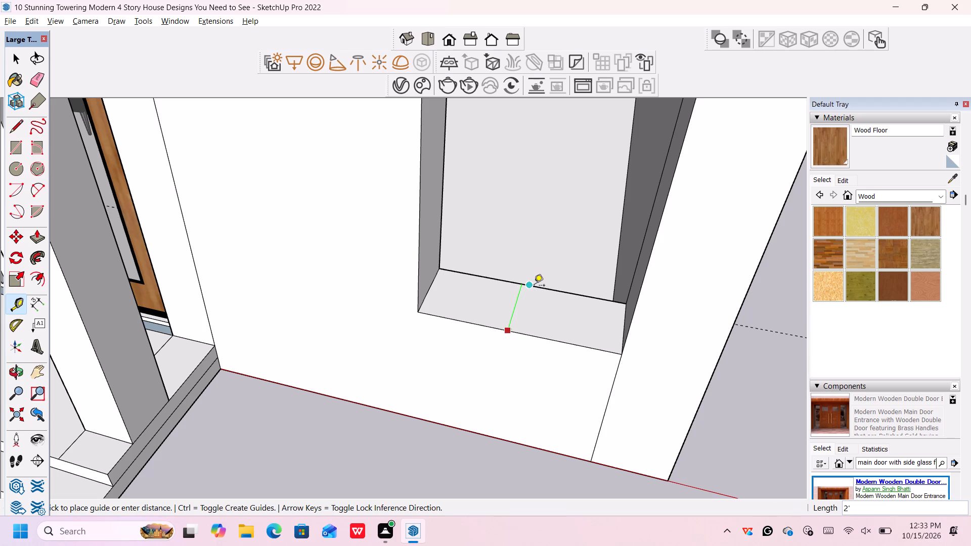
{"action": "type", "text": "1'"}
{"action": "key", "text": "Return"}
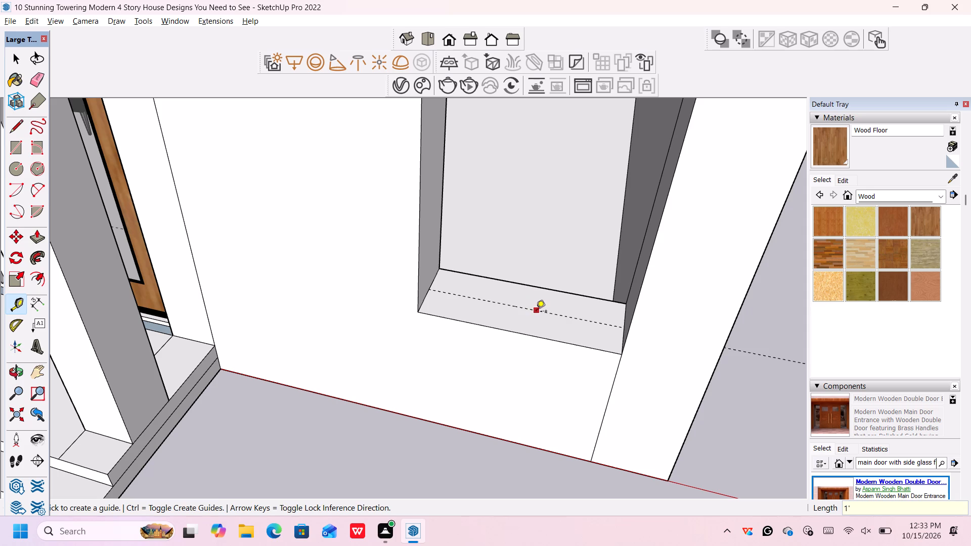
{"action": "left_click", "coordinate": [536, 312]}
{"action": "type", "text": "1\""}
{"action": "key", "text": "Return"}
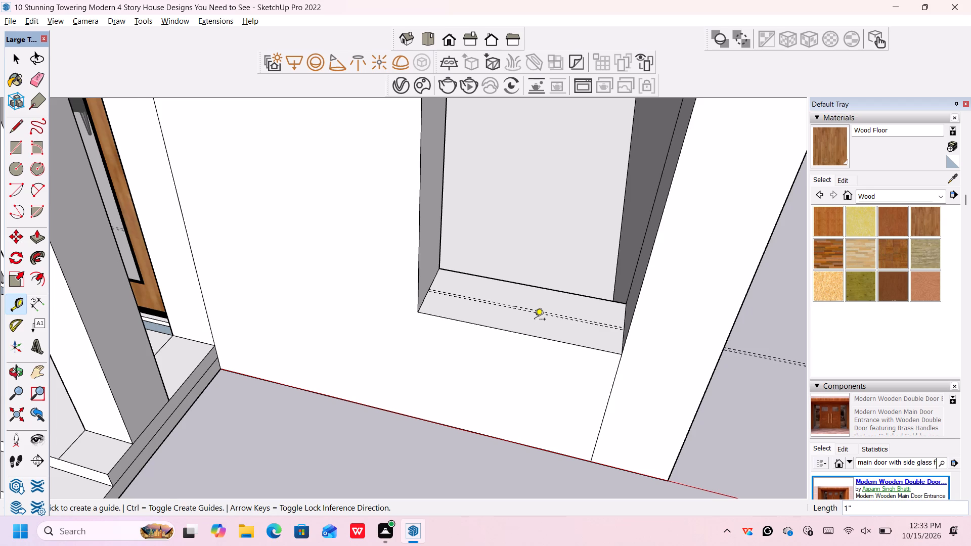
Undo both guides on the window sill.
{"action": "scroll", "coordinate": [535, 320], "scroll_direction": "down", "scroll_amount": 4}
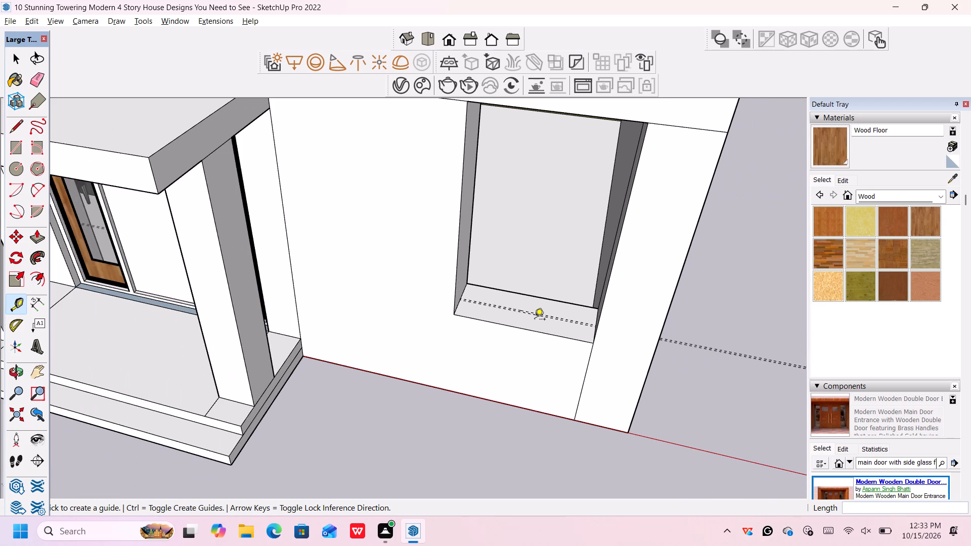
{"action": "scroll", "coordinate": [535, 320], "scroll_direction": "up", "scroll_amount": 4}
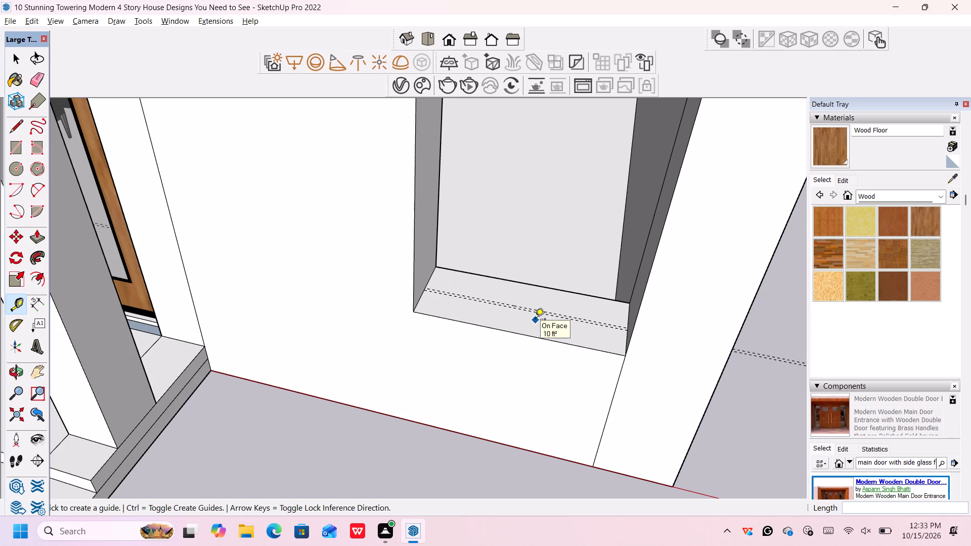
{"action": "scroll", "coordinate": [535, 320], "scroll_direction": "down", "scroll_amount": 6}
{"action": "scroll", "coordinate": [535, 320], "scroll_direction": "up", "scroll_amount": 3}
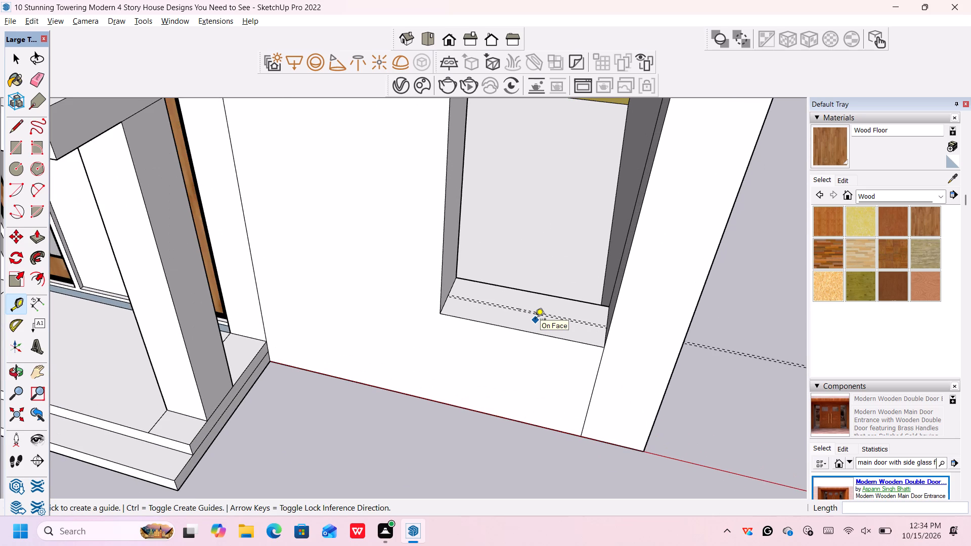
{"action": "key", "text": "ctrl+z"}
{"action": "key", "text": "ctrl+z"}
Place a guide on the window sill 1' from its outer edge, and a second guide 4" in front of it.
{"action": "scroll", "coordinate": [535, 320], "scroll_direction": "up", "scroll_amount": 1}
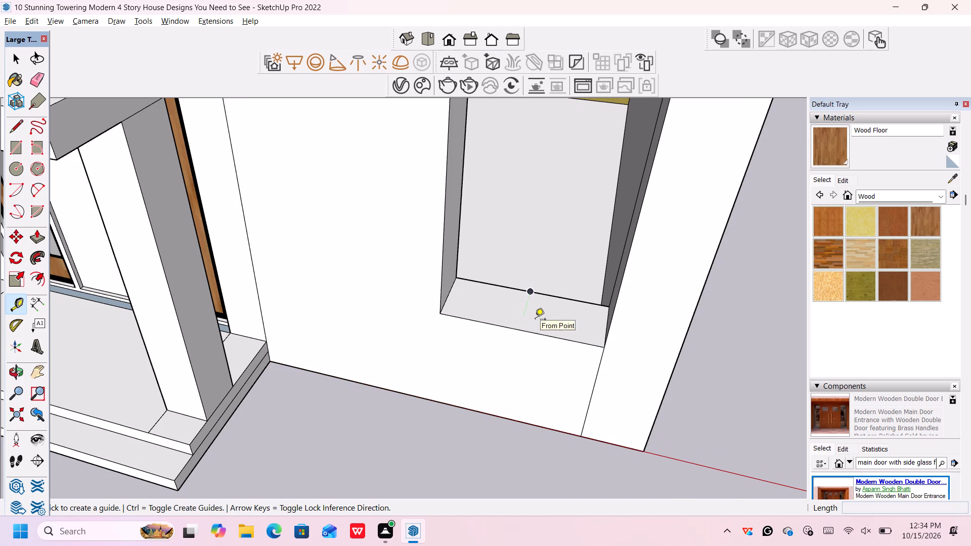
{"action": "scroll", "coordinate": [535, 320], "scroll_direction": "up", "scroll_amount": 2}
{"action": "left_click", "coordinate": [515, 336]}
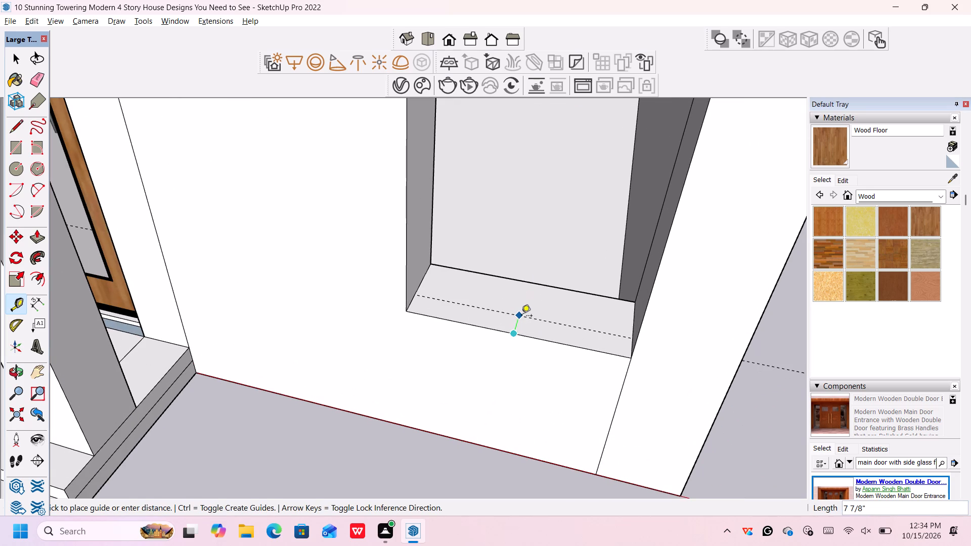
{"action": "type", "text": "1'"}
{"action": "key", "text": "Return"}
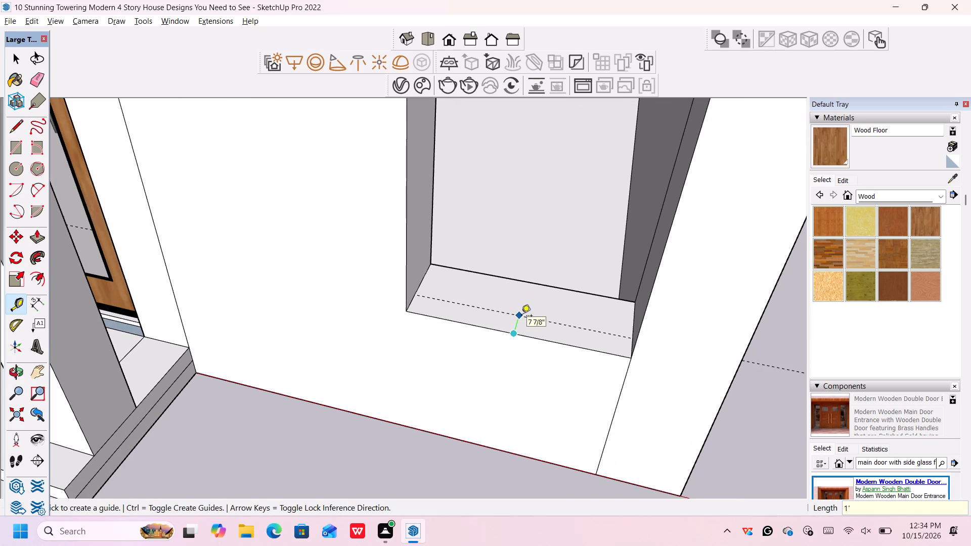
{"action": "left_click", "coordinate": [548, 315]}
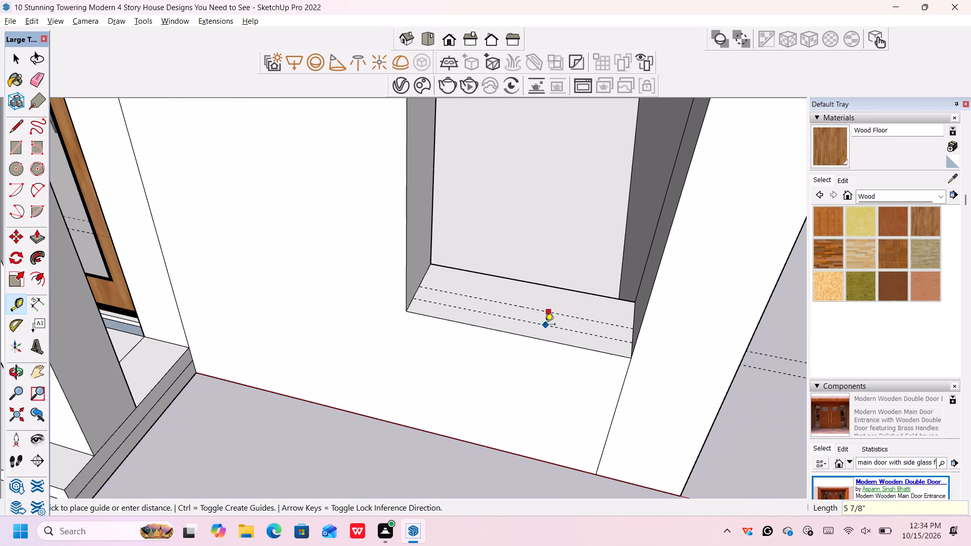
{"action": "type", "text": "4\""}
{"action": "key", "text": "Return"}
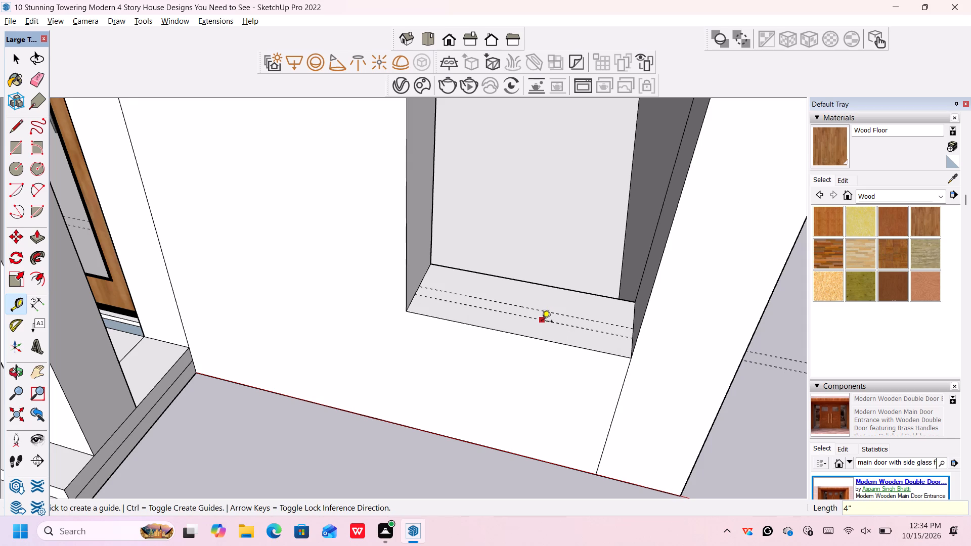
Place a guide across the window sill 4" in from its end nearest the entrance.
{"action": "key", "text": "space"}
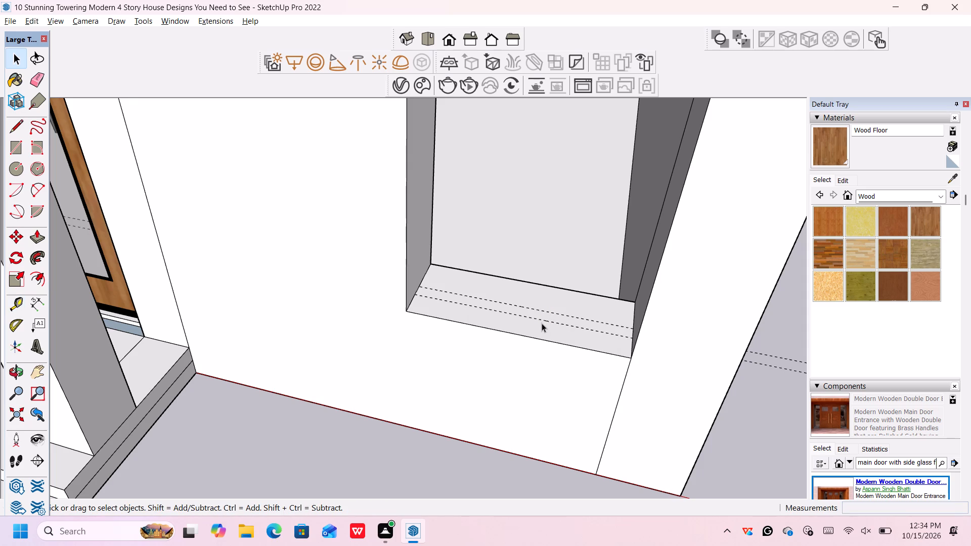
{"action": "scroll", "coordinate": [540, 323], "scroll_direction": "down", "scroll_amount": 2}
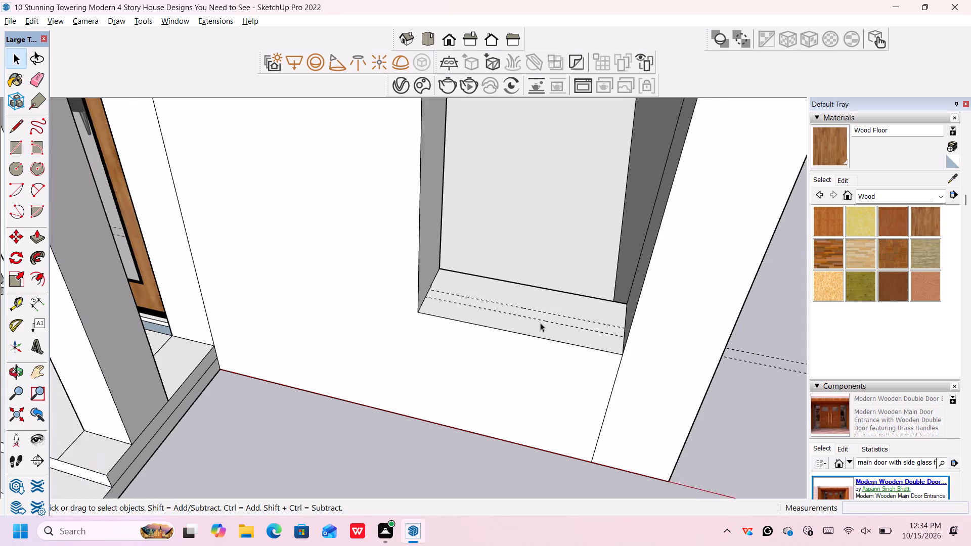
{"action": "scroll", "coordinate": [540, 323], "scroll_direction": "down", "scroll_amount": 2}
{"action": "scroll", "coordinate": [530, 313], "scroll_direction": "up", "scroll_amount": 4}
{"action": "key", "text": "t"}
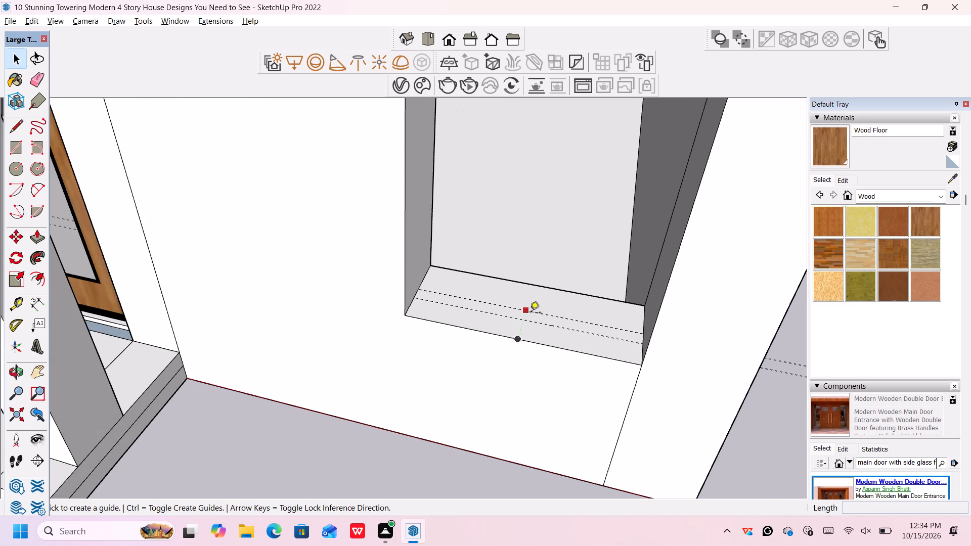
{"action": "left_click", "coordinate": [424, 281]}
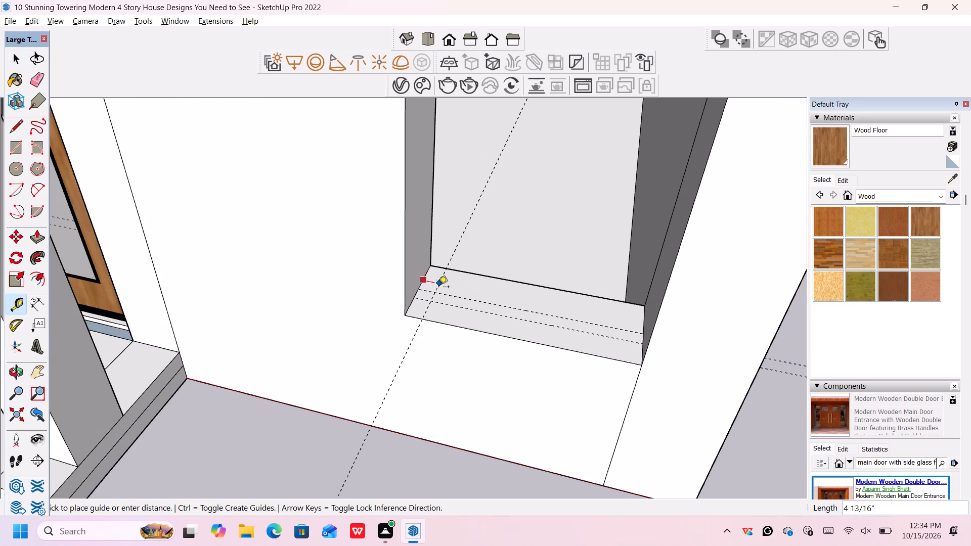
{"action": "scroll", "coordinate": [438, 288], "scroll_direction": "up", "scroll_amount": 2}
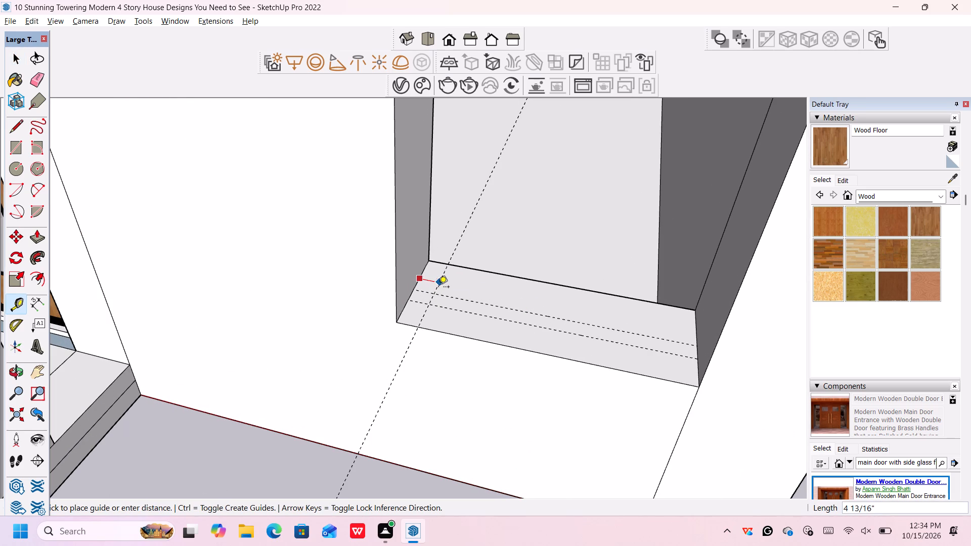
{"action": "key", "text": "4"}
{"action": "key", "text": "shift+quotedbl"}
{"action": "key", "text": "Return"}
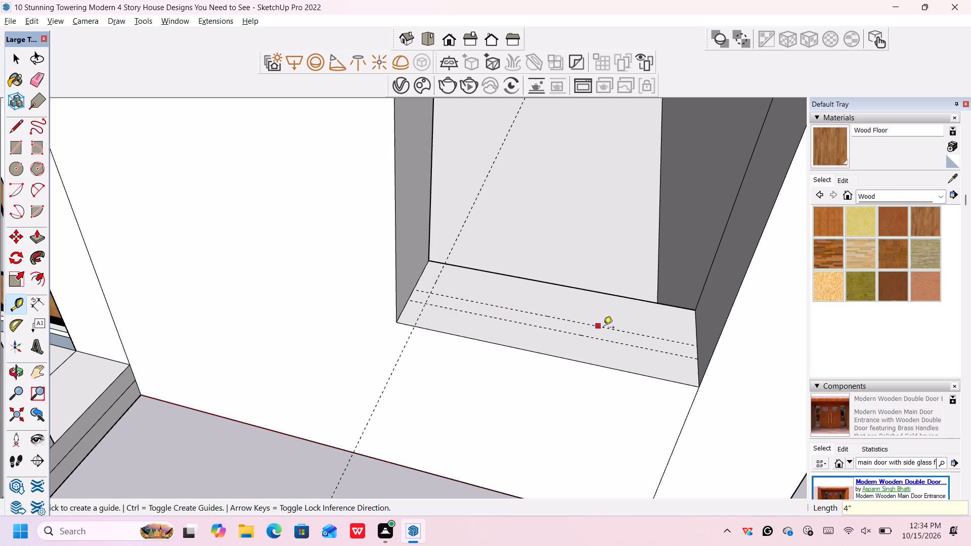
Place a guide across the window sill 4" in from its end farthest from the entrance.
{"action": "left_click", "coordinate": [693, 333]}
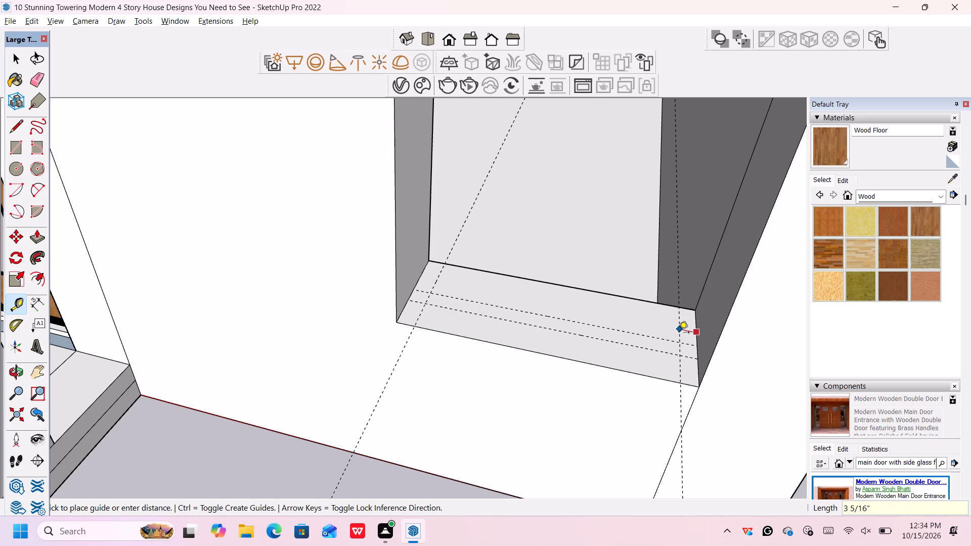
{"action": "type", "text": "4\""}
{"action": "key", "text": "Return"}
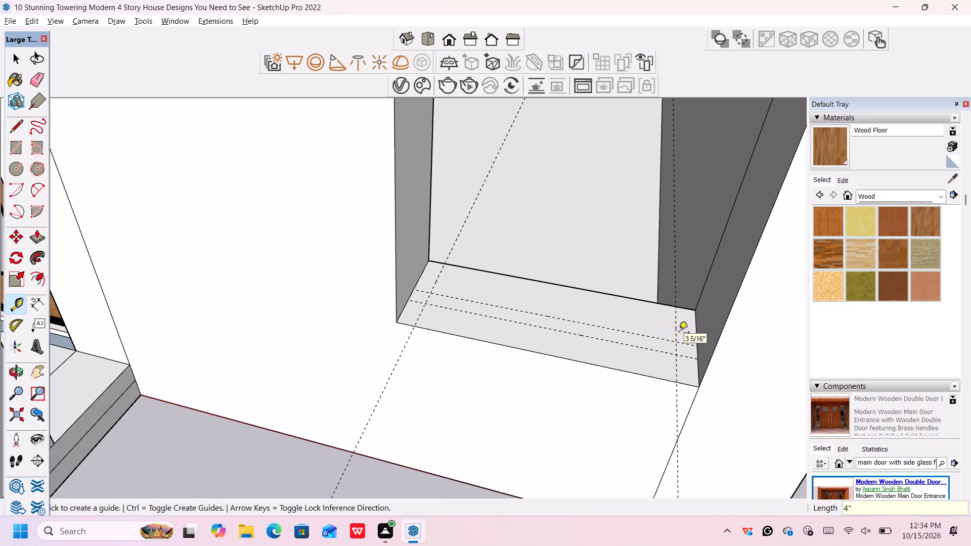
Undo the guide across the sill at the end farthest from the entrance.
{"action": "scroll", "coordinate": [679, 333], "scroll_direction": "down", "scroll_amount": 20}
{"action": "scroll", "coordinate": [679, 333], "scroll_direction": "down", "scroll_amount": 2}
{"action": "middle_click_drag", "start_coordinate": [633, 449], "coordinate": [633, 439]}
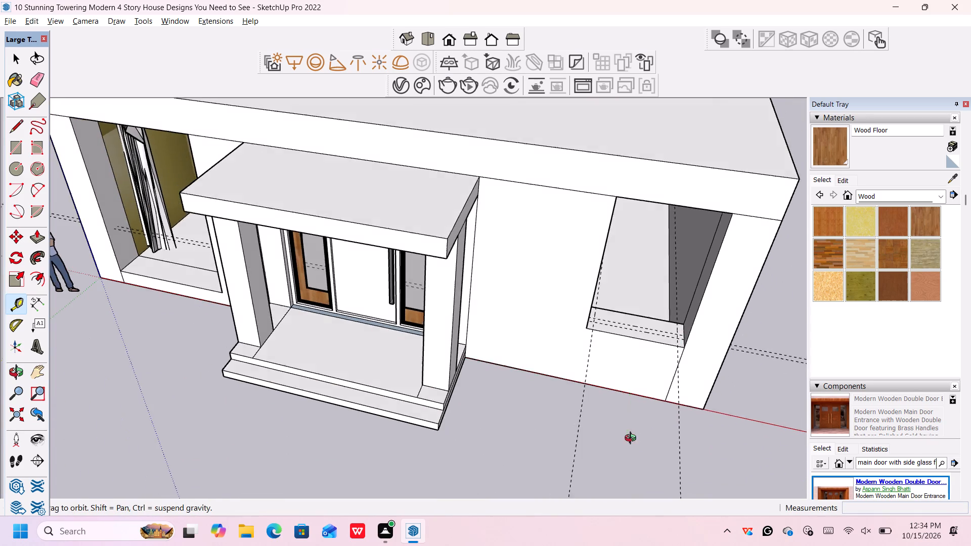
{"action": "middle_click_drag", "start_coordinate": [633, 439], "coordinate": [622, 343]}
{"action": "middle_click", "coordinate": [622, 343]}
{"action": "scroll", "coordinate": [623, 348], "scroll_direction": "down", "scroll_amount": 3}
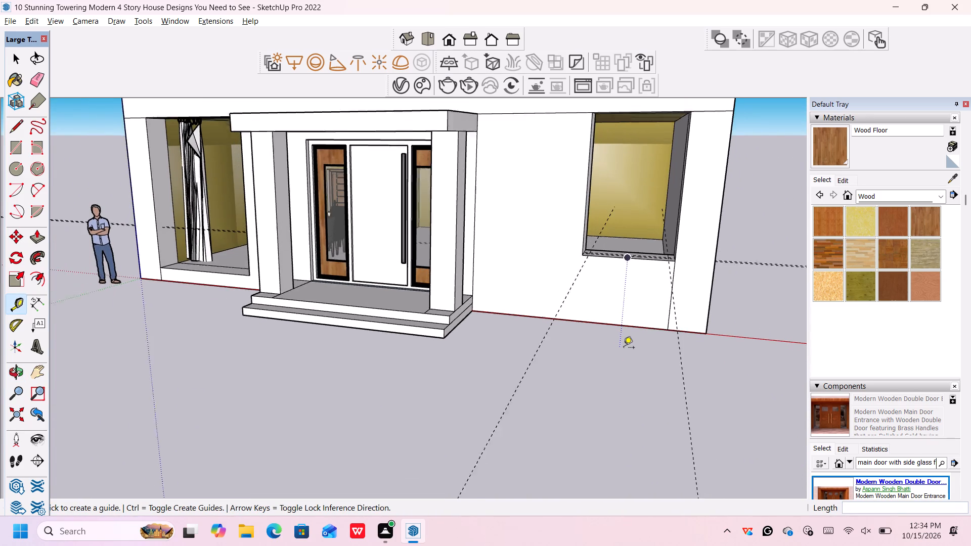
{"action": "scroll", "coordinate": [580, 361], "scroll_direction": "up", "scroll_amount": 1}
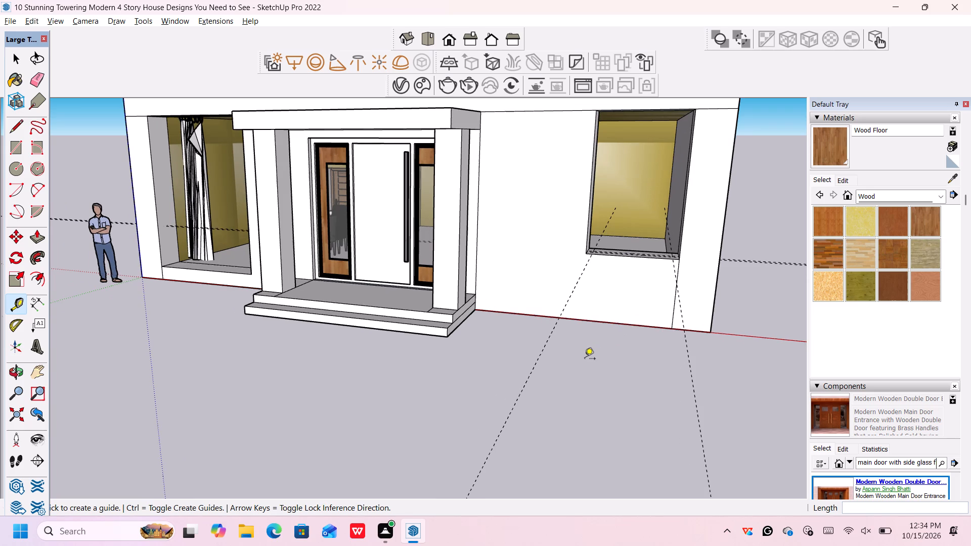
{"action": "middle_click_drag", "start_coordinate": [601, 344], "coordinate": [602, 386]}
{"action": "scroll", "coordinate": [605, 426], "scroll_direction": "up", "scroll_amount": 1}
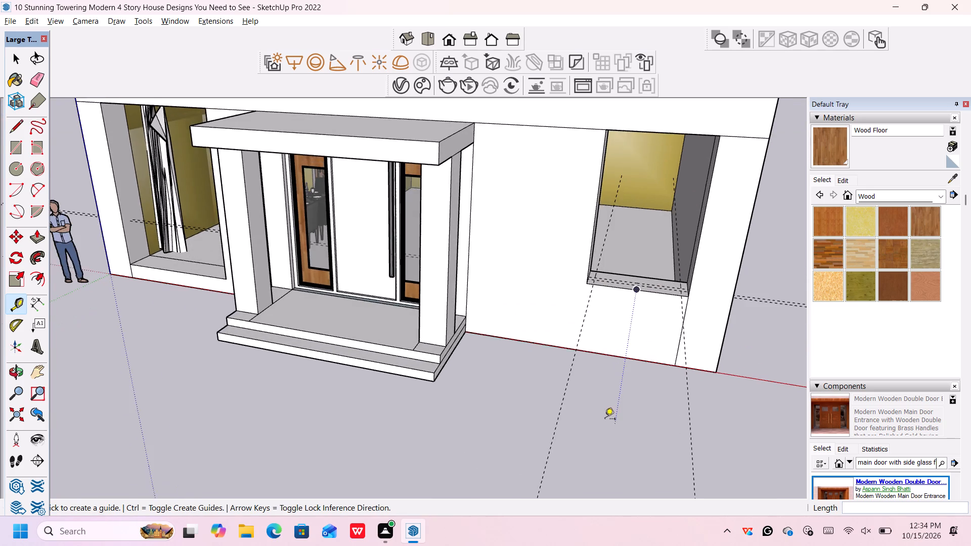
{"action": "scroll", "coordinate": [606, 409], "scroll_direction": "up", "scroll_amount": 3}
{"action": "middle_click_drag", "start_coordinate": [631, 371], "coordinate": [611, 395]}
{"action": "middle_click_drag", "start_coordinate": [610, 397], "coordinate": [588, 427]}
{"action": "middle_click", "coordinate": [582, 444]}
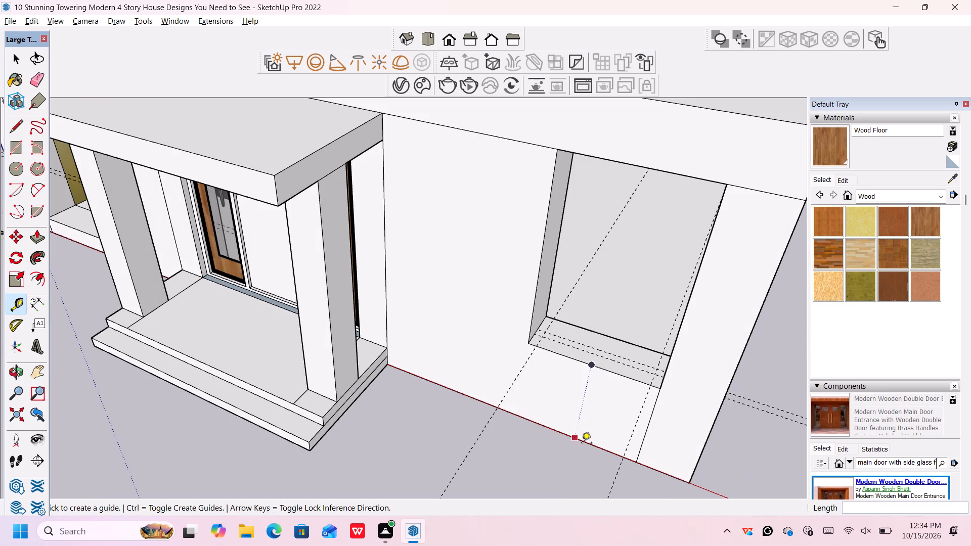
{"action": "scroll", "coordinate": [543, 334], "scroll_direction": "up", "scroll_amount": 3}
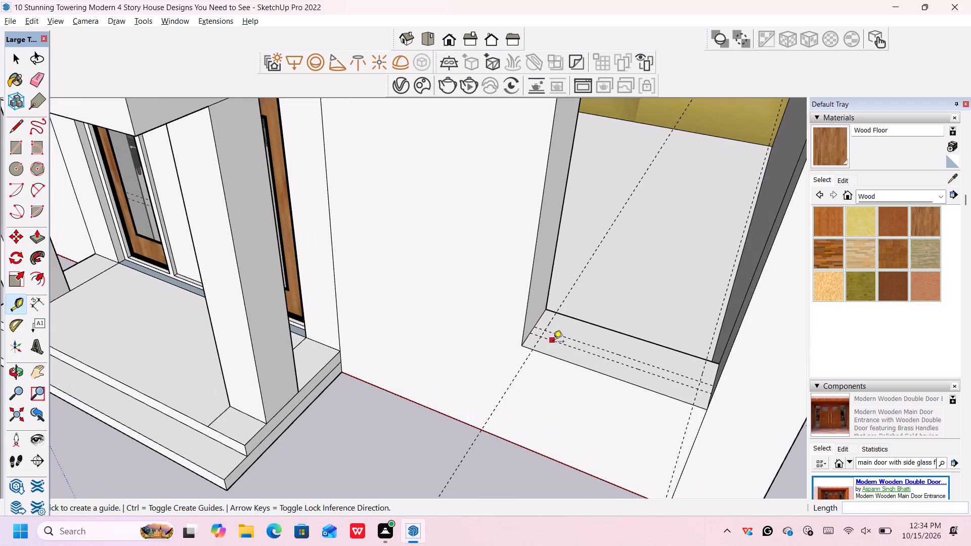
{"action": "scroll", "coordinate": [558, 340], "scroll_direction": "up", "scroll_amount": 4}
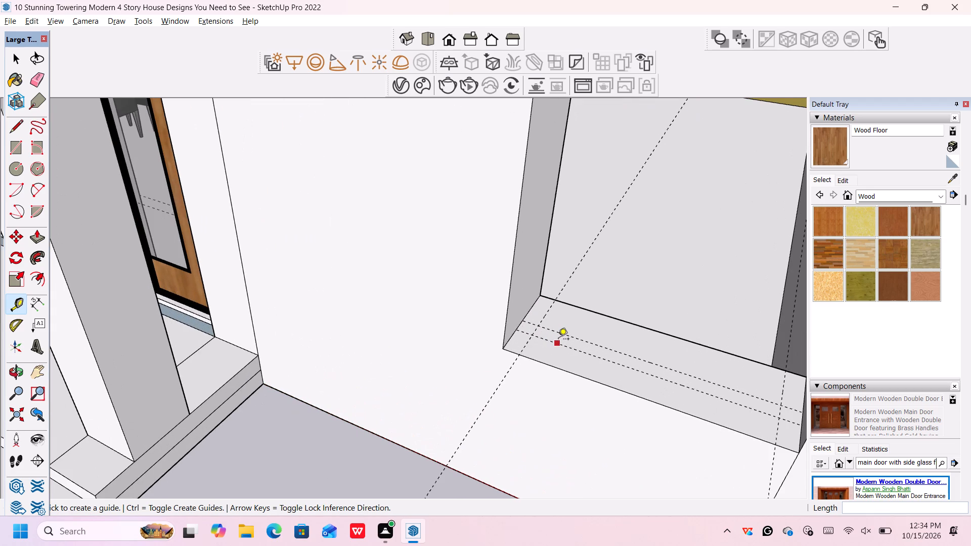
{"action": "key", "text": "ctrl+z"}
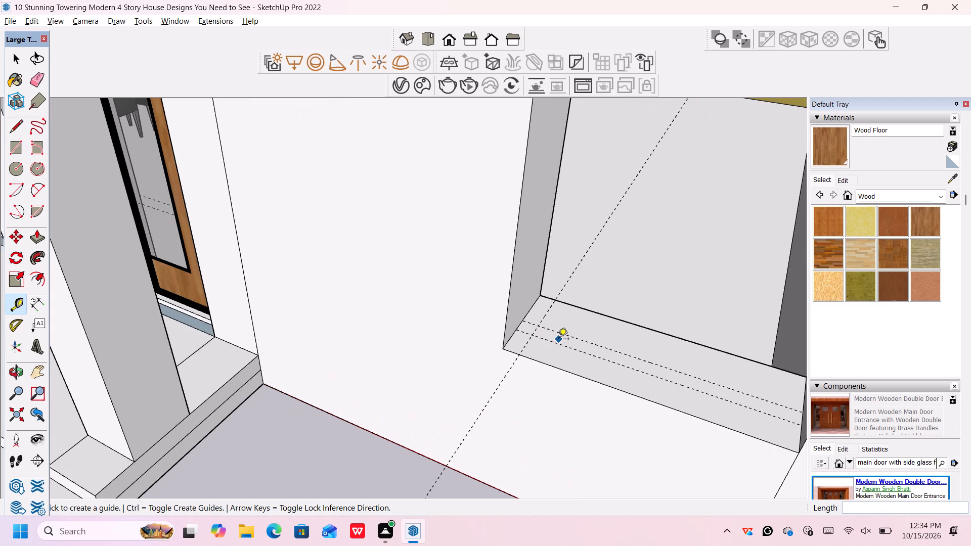
Undo the guide across the sill at the entrance end and the guide 4" in front of the first sill guide.
{"action": "key", "text": "ctrl+z"}
{"action": "key", "text": "ctrl+z"}
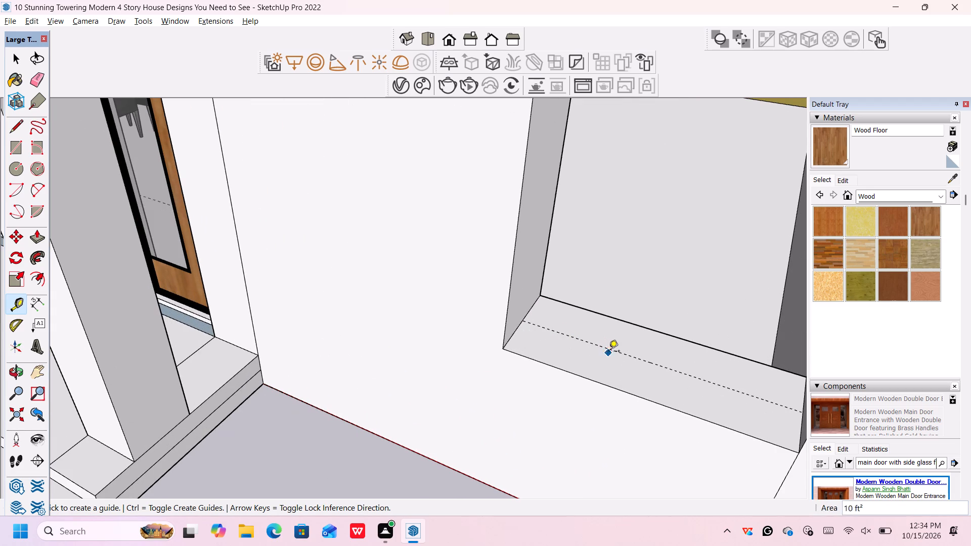
Place a guide on the window sill 3" in front of the remaining lengthwise guide.
{"action": "left_click", "coordinate": [610, 351]}
{"action": "key", "text": "3"}
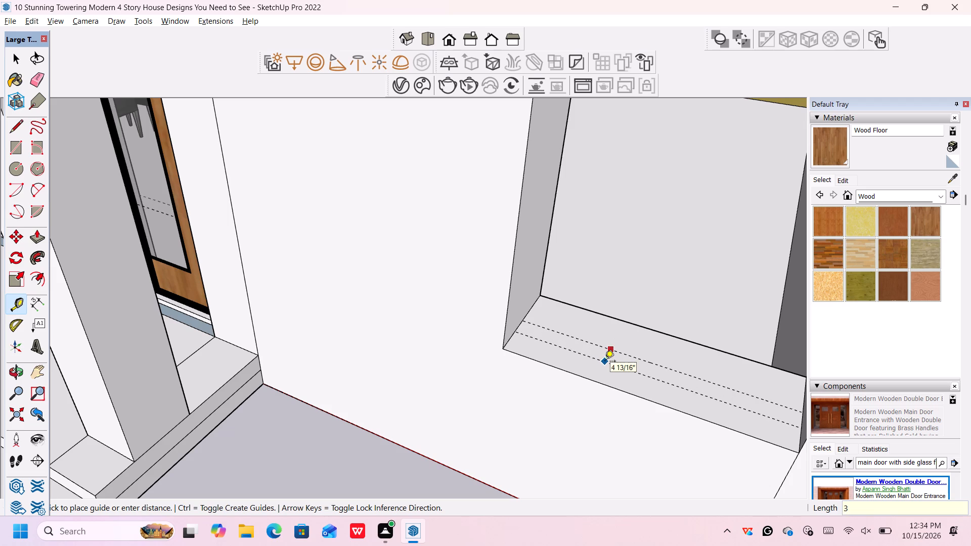
{"action": "key", "text": "shift+quotedbl"}
{"action": "key", "text": "Return"}
Place guides across the window sill 3" in from its end nearest the entrance and 3" in from its far end.
{"action": "scroll", "coordinate": [539, 322], "scroll_direction": "up", "scroll_amount": 2}
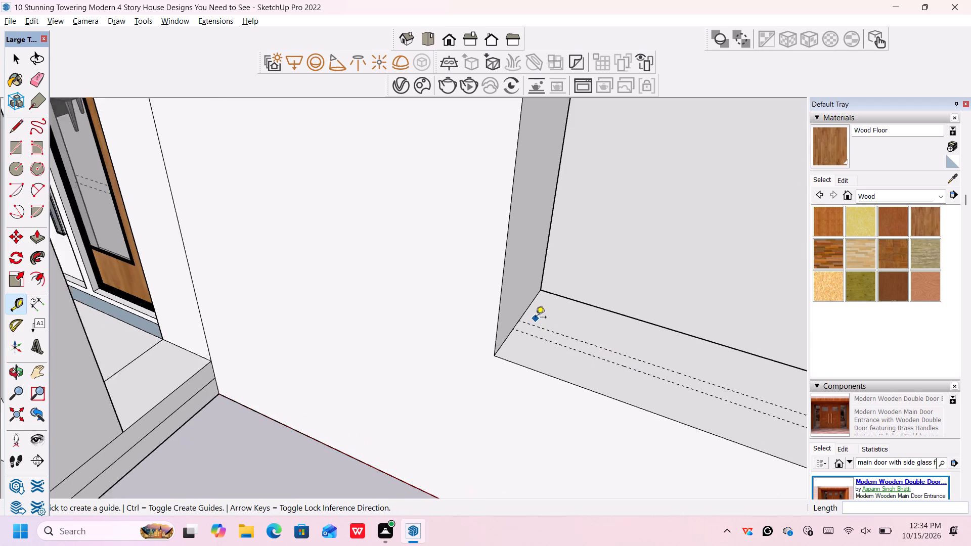
{"action": "scroll", "coordinate": [536, 318], "scroll_direction": "up", "scroll_amount": 1}
{"action": "left_click", "coordinate": [528, 307]}
{"action": "type", "text": "3\""}
{"action": "key", "text": "Return"}
{"action": "scroll", "coordinate": [539, 313], "scroll_direction": "down", "scroll_amount": 12}
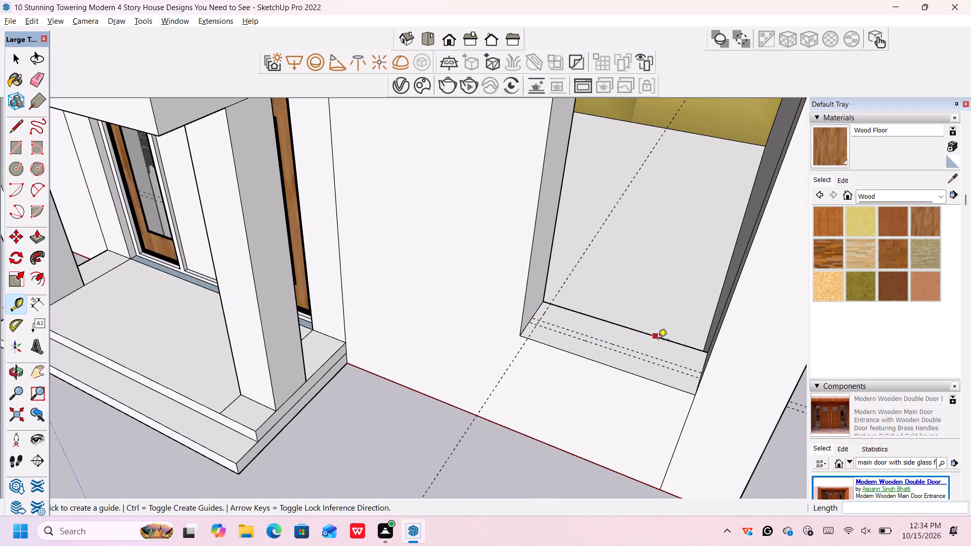
{"action": "scroll", "coordinate": [669, 361], "scroll_direction": "up", "scroll_amount": 4}
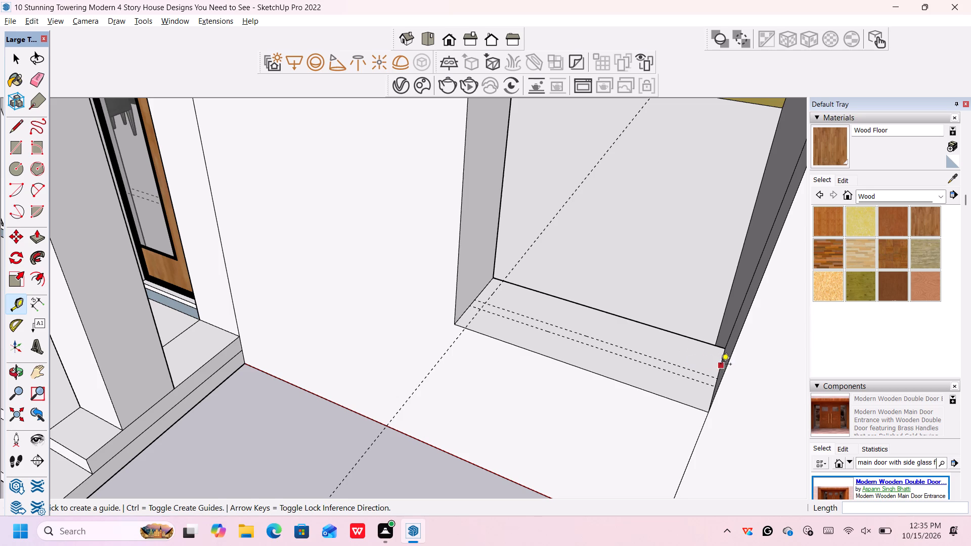
{"action": "left_click", "coordinate": [720, 365]}
{"action": "key", "text": "3"}
{"action": "key", "text": "shift+quotedbl"}
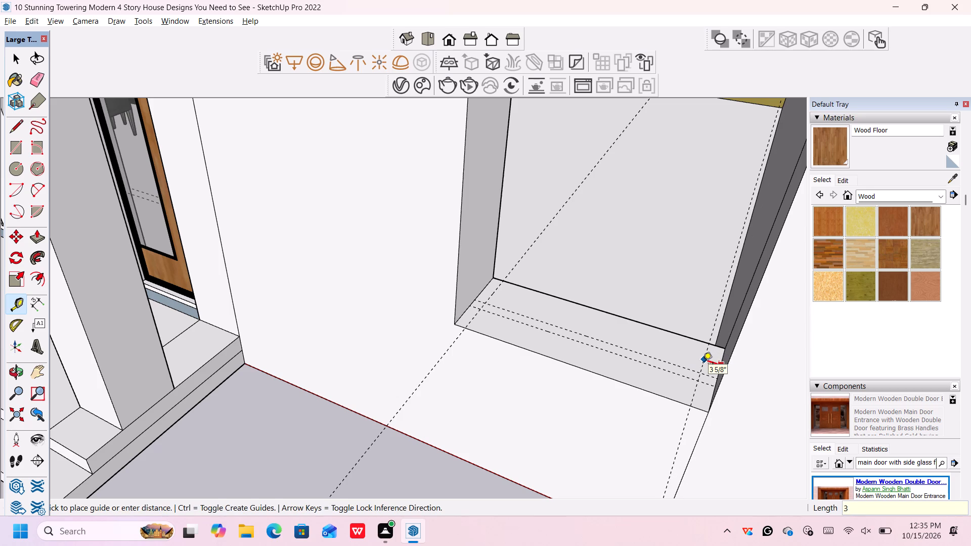
{"action": "key", "text": "Return"}
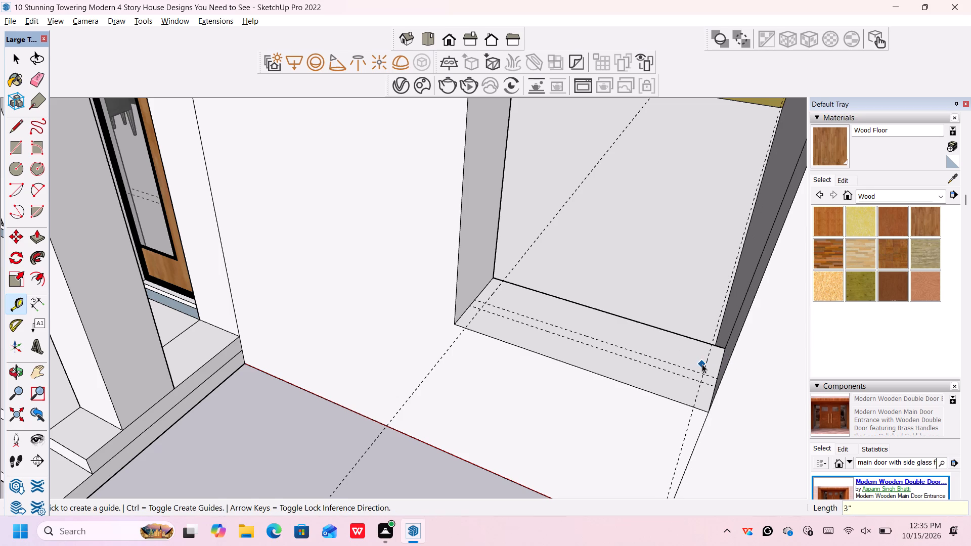
{"action": "key", "text": "space"}
Draw two 5' lines along the lengthwise guides to mark a strip across the full window sill.
{"action": "scroll", "coordinate": [521, 316], "scroll_direction": "up", "scroll_amount": 4}
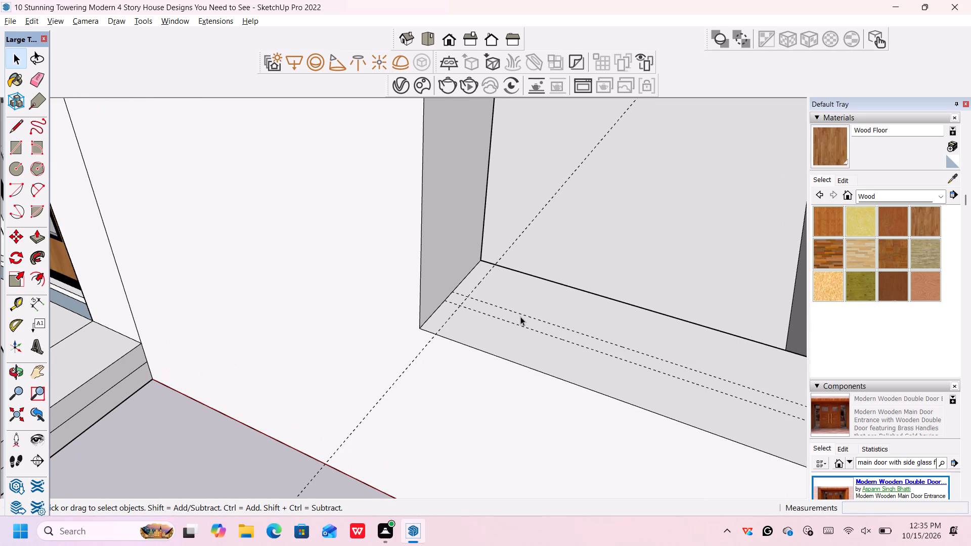
{"action": "key", "text": "l"}
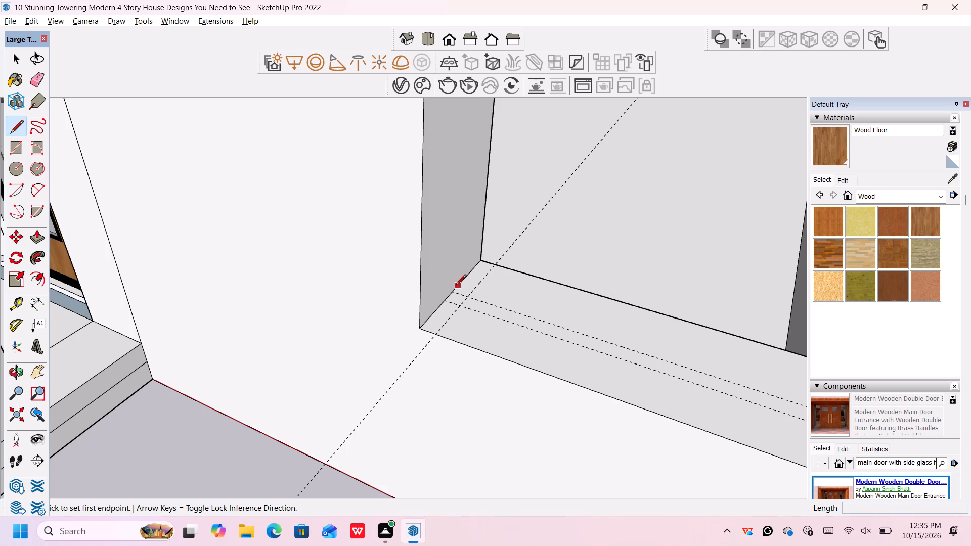
{"action": "left_click", "coordinate": [454, 290]}
{"action": "scroll", "coordinate": [521, 302], "scroll_direction": "down", "scroll_amount": 7}
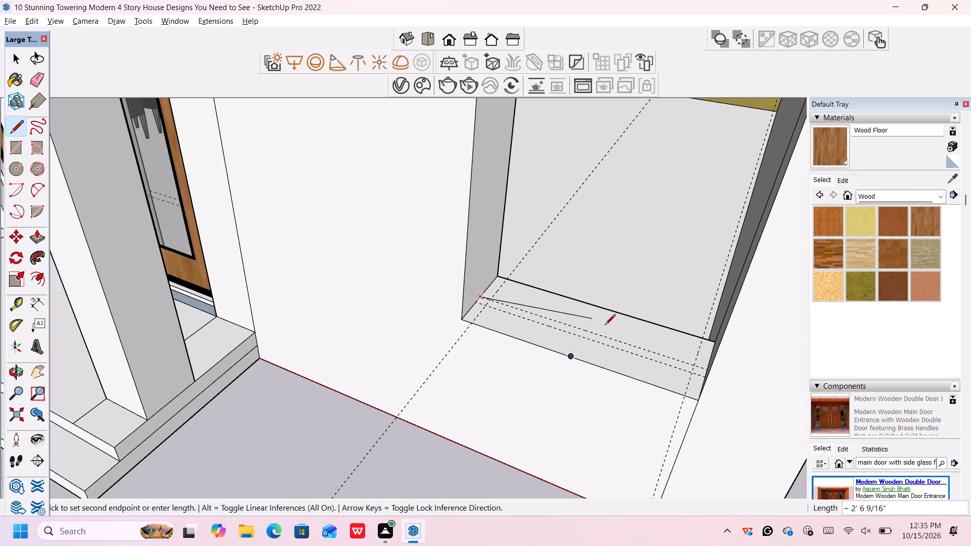
{"action": "left_click", "coordinate": [706, 371]}
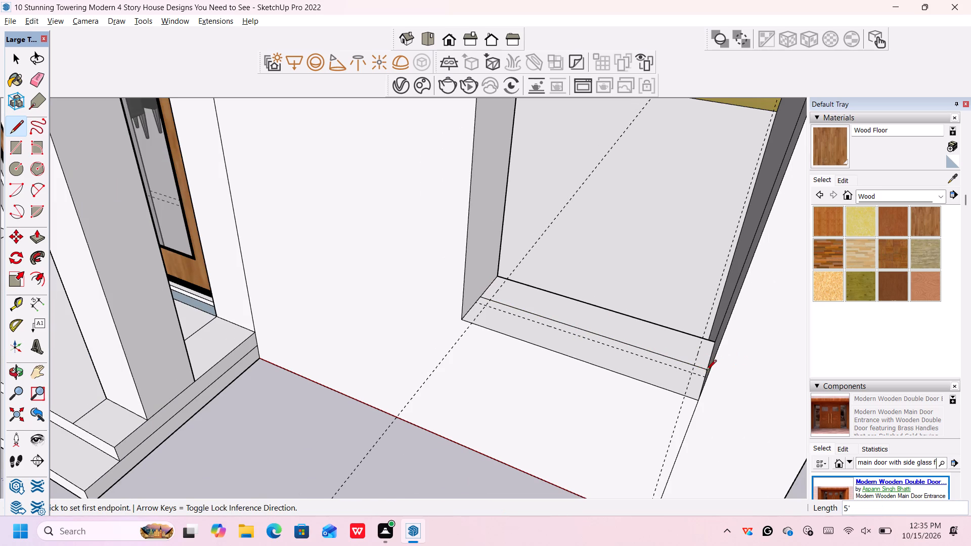
{"action": "scroll", "coordinate": [480, 307], "scroll_direction": "up", "scroll_amount": 3}
{"action": "left_click", "coordinate": [475, 301]}
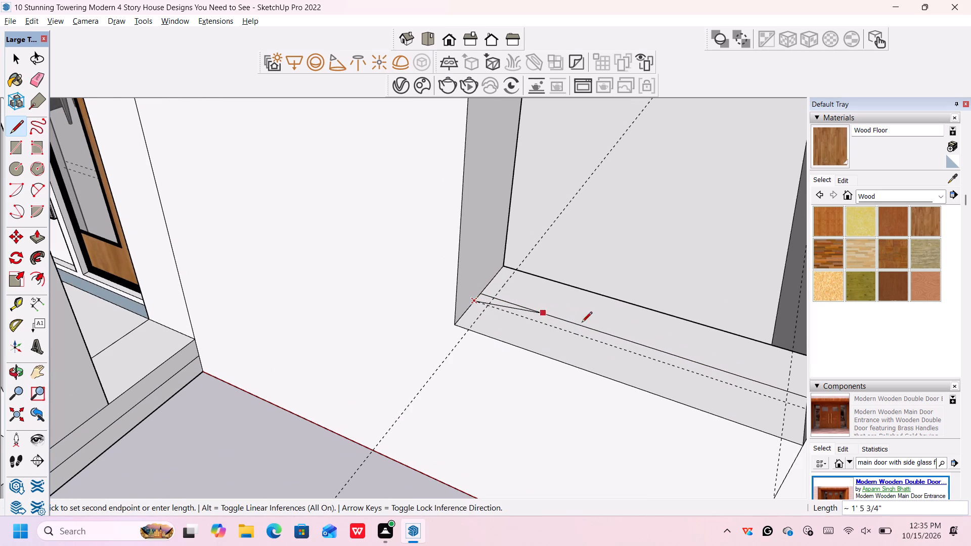
{"action": "scroll", "coordinate": [653, 346], "scroll_direction": "down", "scroll_amount": 3}
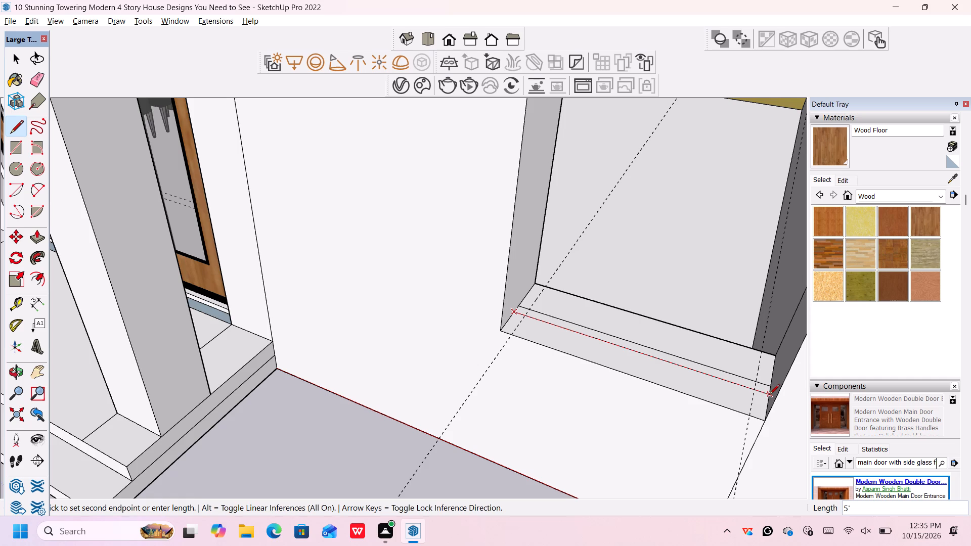
{"action": "left_click", "coordinate": [769, 395]}
Draw a 3" line across the sill strip at each cross guide to split off its two end pieces.
{"action": "scroll", "coordinate": [751, 380], "scroll_direction": "up", "scroll_amount": 4}
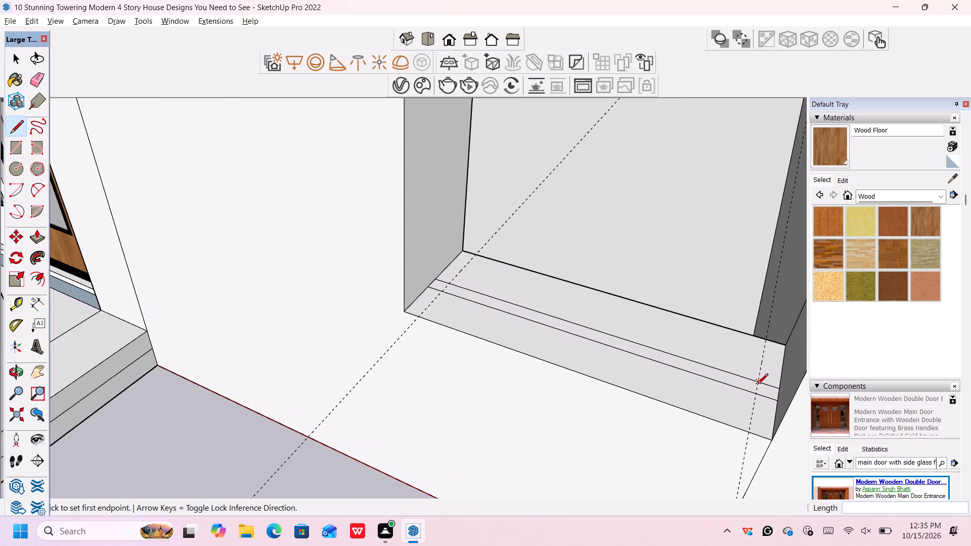
{"action": "left_click", "coordinate": [758, 385]}
{"action": "left_click", "coordinate": [754, 394]}
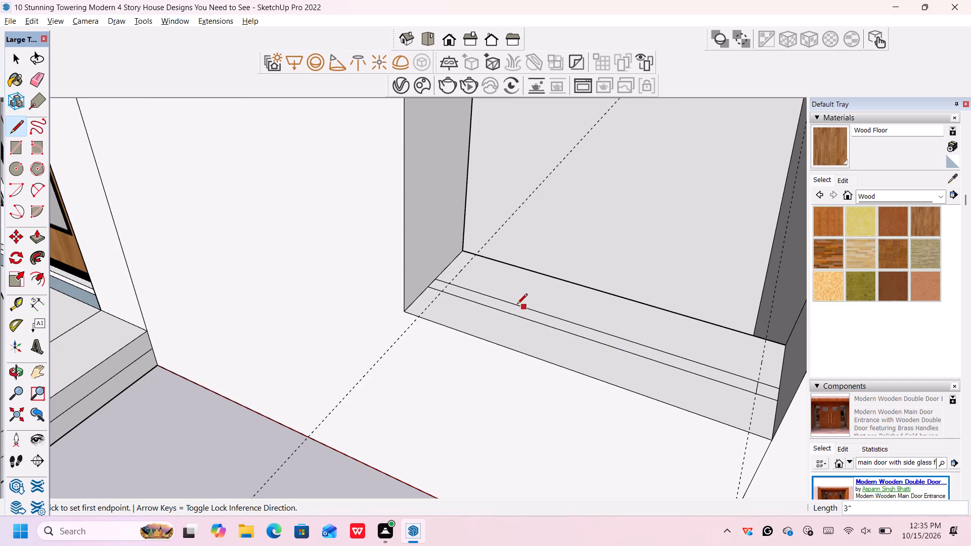
{"action": "left_click", "coordinate": [449, 283]}
{"action": "left_click", "coordinate": [443, 291]}
{"action": "key", "text": "space"}
Push/Pull the middle section of the sill strip up 2" as the window frame's bottom rail.
{"action": "scroll", "coordinate": [459, 296], "scroll_direction": "down", "scroll_amount": 3}
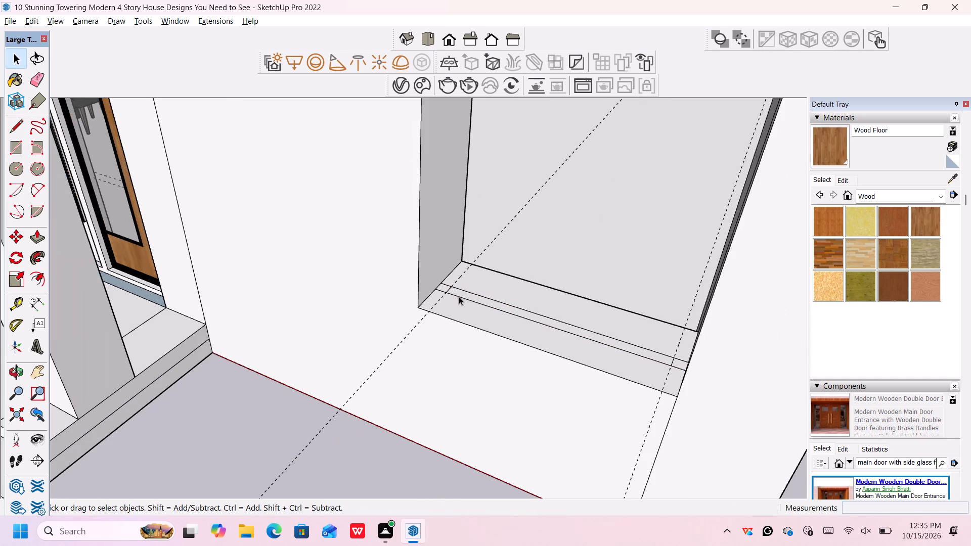
{"action": "scroll", "coordinate": [484, 330], "scroll_direction": "up", "scroll_amount": 3}
{"action": "key", "text": "p"}
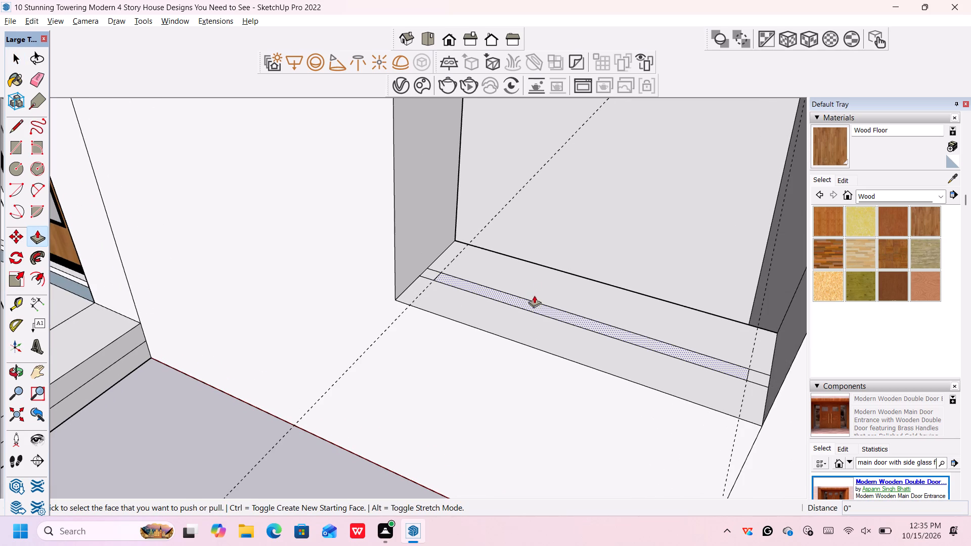
{"action": "left_click", "coordinate": [532, 305]}
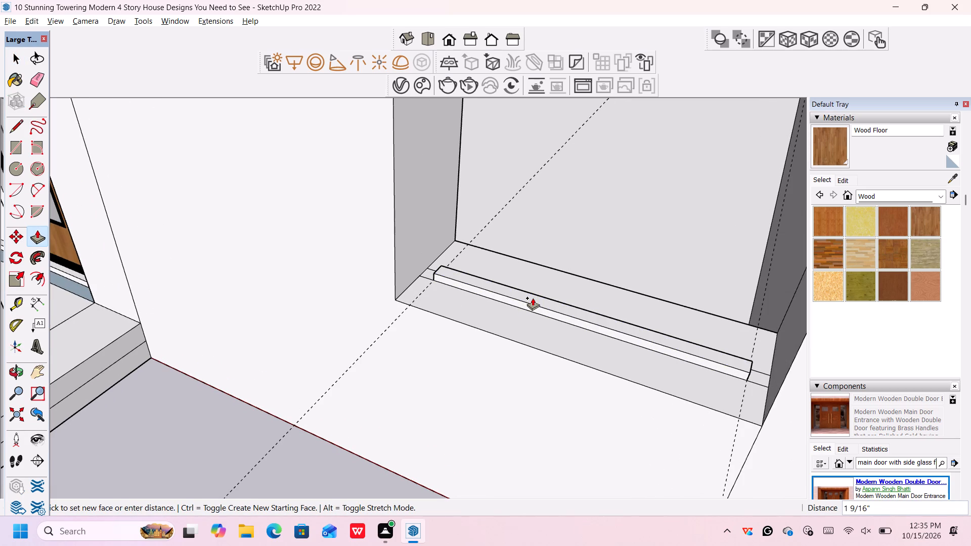
{"action": "scroll", "coordinate": [534, 295], "scroll_direction": "down", "scroll_amount": 2}
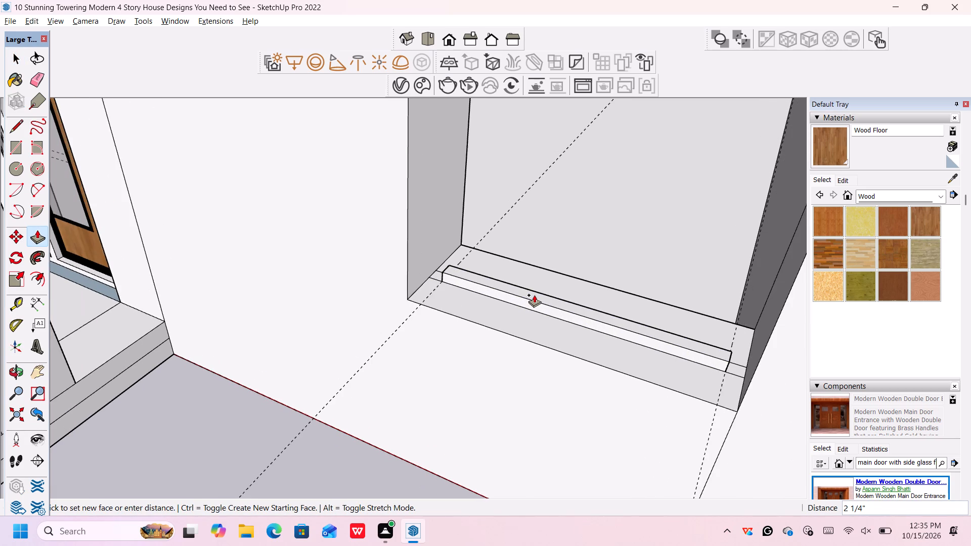
{"action": "type", "text": "2\""}
{"action": "key", "text": "Return"}
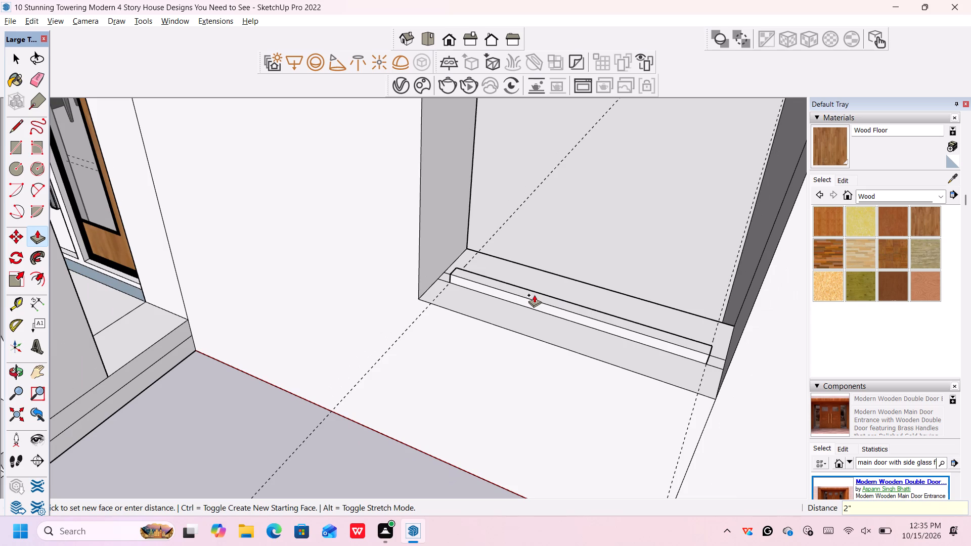
Push/Pull the small end piece of the strip nearest the entrance up 8' to the top of the opening.
{"action": "scroll", "coordinate": [534, 302], "scroll_direction": "up", "scroll_amount": 3}
{"action": "scroll", "coordinate": [534, 302], "scroll_direction": "down", "scroll_amount": 12}
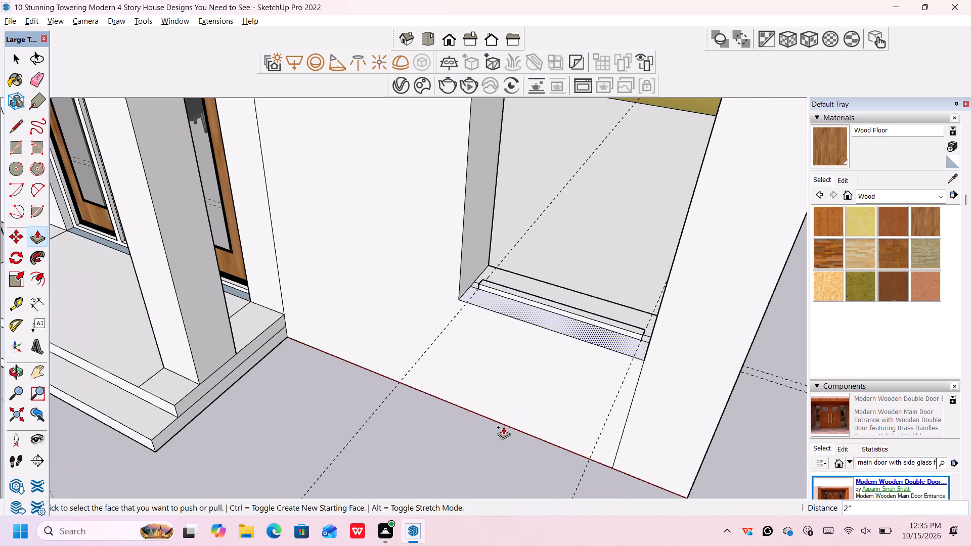
{"action": "scroll", "coordinate": [497, 437], "scroll_direction": "down", "scroll_amount": 1}
{"action": "middle_click_drag", "start_coordinate": [493, 454], "coordinate": [538, 383]}
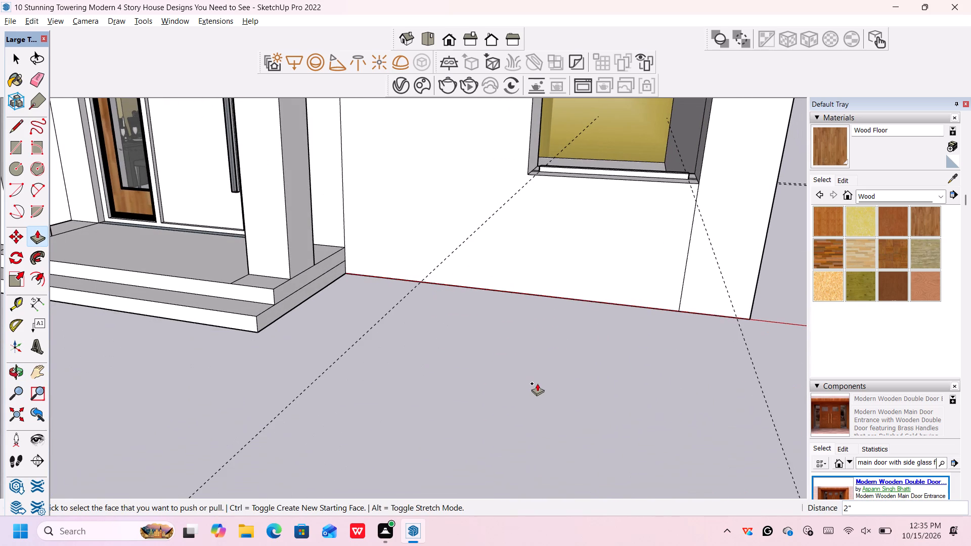
{"action": "middle_click_drag", "start_coordinate": [537, 383], "coordinate": [512, 477], "text": "shift"}
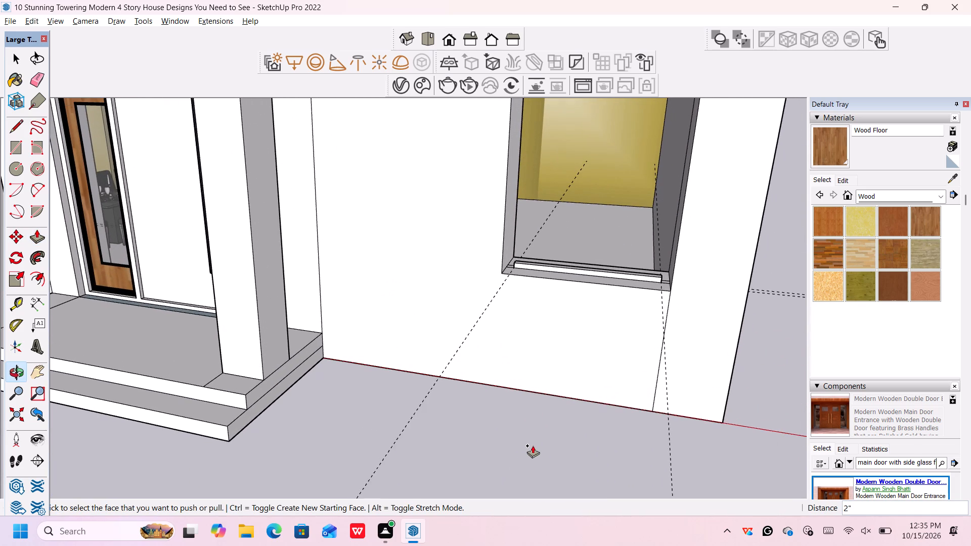
{"action": "scroll", "coordinate": [533, 447], "scroll_direction": "down", "scroll_amount": 7}
{"action": "middle_click_drag", "start_coordinate": [535, 453], "coordinate": [563, 394]}
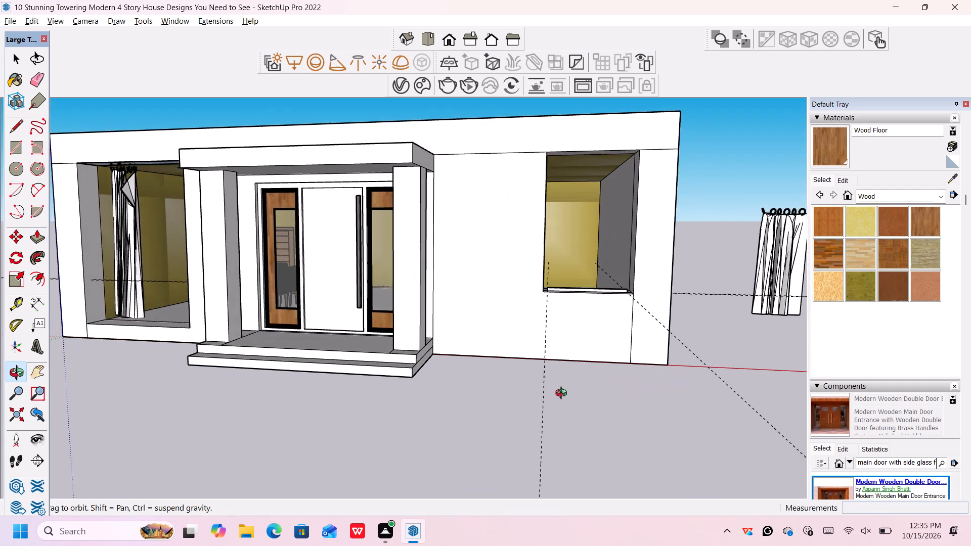
{"action": "middle_click_drag", "start_coordinate": [563, 394], "coordinate": [559, 392]}
{"action": "scroll", "coordinate": [569, 342], "scroll_direction": "up", "scroll_amount": 6}
{"action": "scroll", "coordinate": [573, 335], "scroll_direction": "down", "scroll_amount": 4}
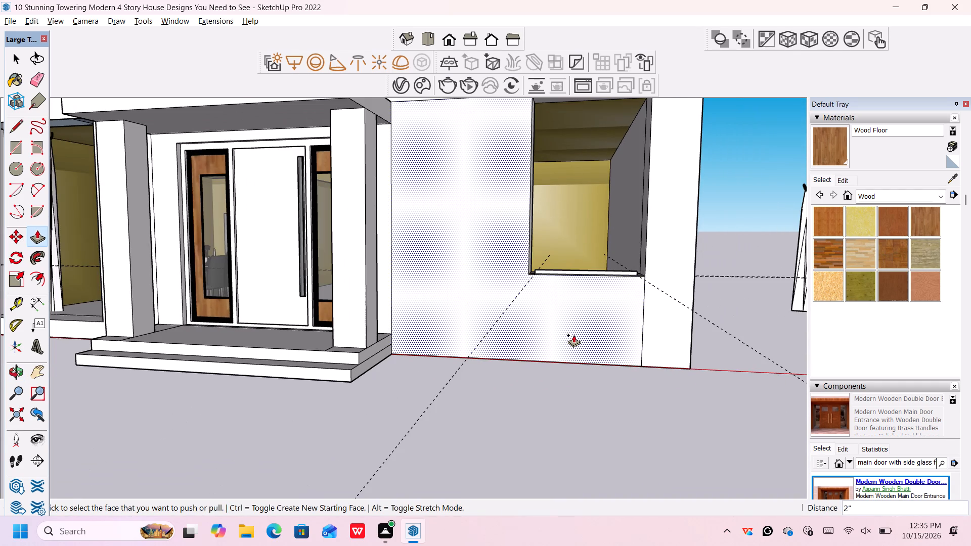
{"action": "middle_click_drag", "start_coordinate": [588, 285], "coordinate": [583, 372]}
{"action": "scroll", "coordinate": [568, 362], "scroll_direction": "up", "scroll_amount": 5}
{"action": "scroll", "coordinate": [527, 368], "scroll_direction": "up", "scroll_amount": 2}
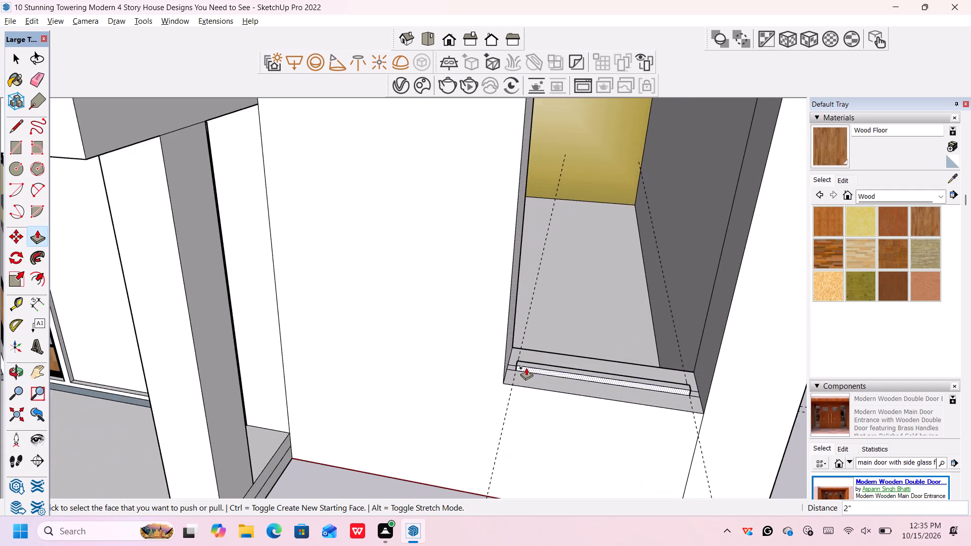
{"action": "scroll", "coordinate": [526, 368], "scroll_direction": "up", "scroll_amount": 3}
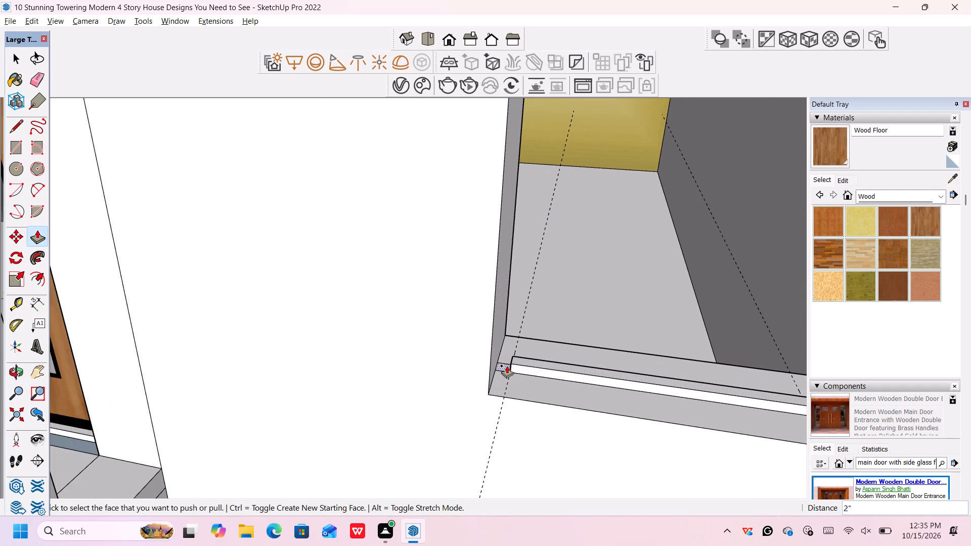
{"action": "left_click", "coordinate": [507, 366]}
{"action": "scroll", "coordinate": [515, 325], "scroll_direction": "down", "scroll_amount": 10}
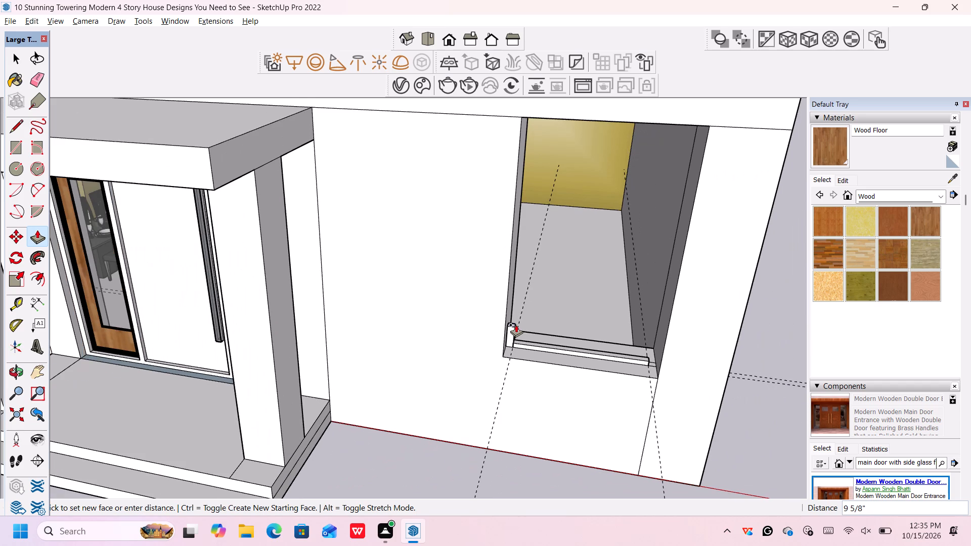
{"action": "scroll", "coordinate": [518, 320], "scroll_direction": "down", "scroll_amount": 4}
{"action": "scroll", "coordinate": [529, 213], "scroll_direction": "up", "scroll_amount": 2}
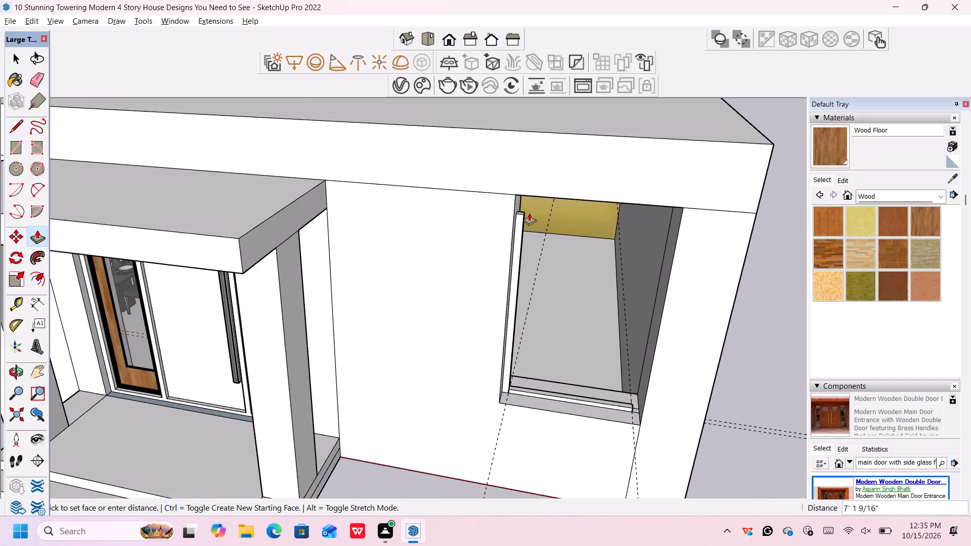
{"action": "scroll", "coordinate": [529, 213], "scroll_direction": "up", "scroll_amount": 3}
{"action": "middle_click_drag", "start_coordinate": [523, 177], "coordinate": [534, 134]}
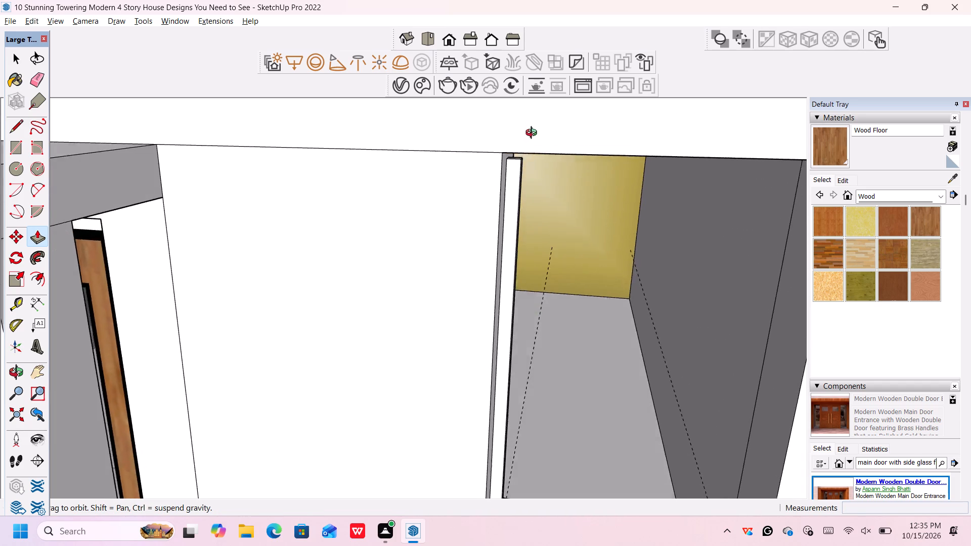
{"action": "middle_click_drag", "start_coordinate": [534, 134], "coordinate": [539, 119]}
{"action": "scroll", "coordinate": [539, 119], "scroll_direction": "up", "scroll_amount": 3}
{"action": "scroll", "coordinate": [533, 132], "scroll_direction": "down", "scroll_amount": 3}
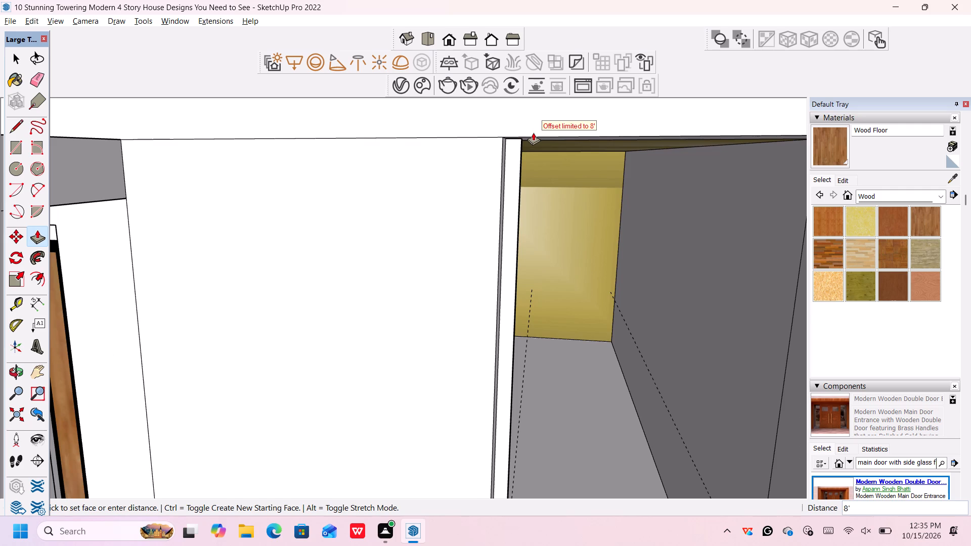
{"action": "left_click", "coordinate": [533, 132]}
Push/Pull the small end piece of the sill strip farthest from the entrance up 8' to the top of the opening.
{"action": "scroll", "coordinate": [536, 138], "scroll_direction": "down", "scroll_amount": 13}
{"action": "scroll", "coordinate": [664, 331], "scroll_direction": "up", "scroll_amount": 2}
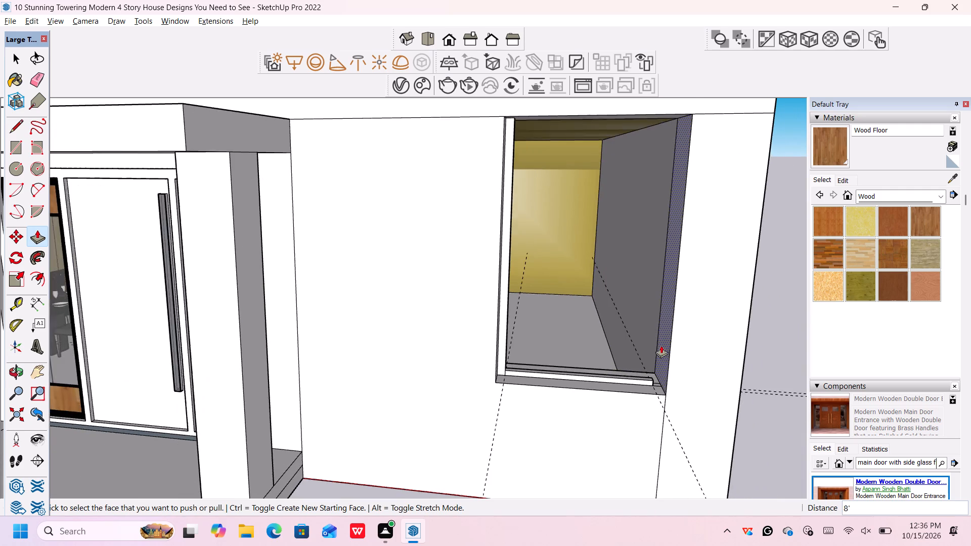
{"action": "scroll", "coordinate": [660, 383], "scroll_direction": "up", "scroll_amount": 1}
{"action": "middle_click_drag", "start_coordinate": [658, 384], "coordinate": [634, 421]}
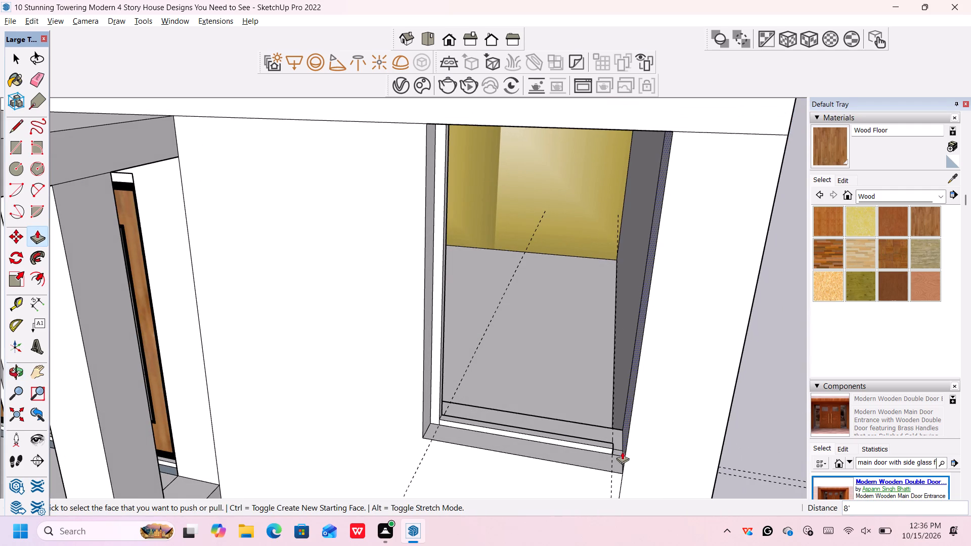
{"action": "left_click", "coordinate": [617, 452]}
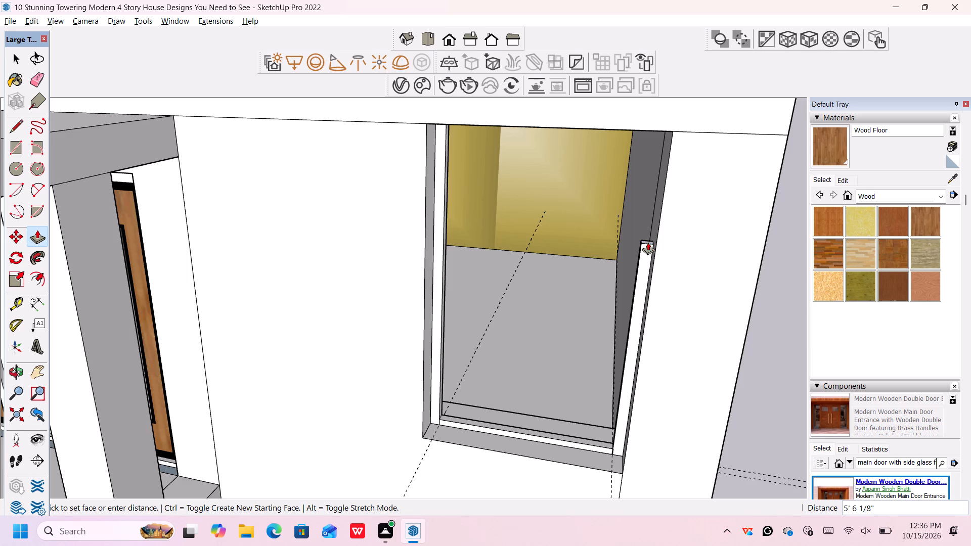
{"action": "left_click", "coordinate": [671, 128]}
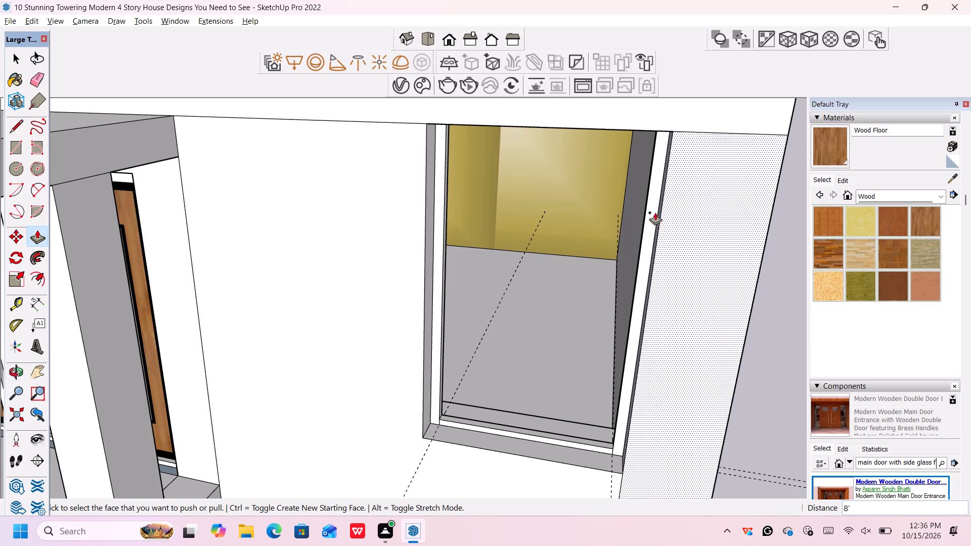
Place two guides on the underside of the window opening's head: one 1' in from the front edge, another 3" forward of it.
{"action": "scroll", "coordinate": [649, 219], "scroll_direction": "down", "scroll_amount": 3}
{"action": "middle_click_drag", "start_coordinate": [579, 460], "coordinate": [594, 400]}
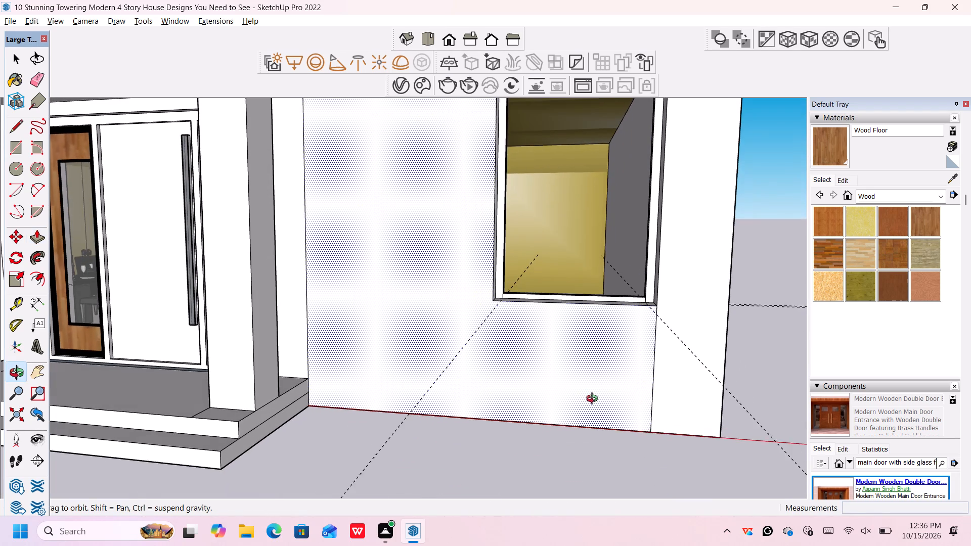
{"action": "middle_click_drag", "start_coordinate": [594, 400], "coordinate": [587, 484]}
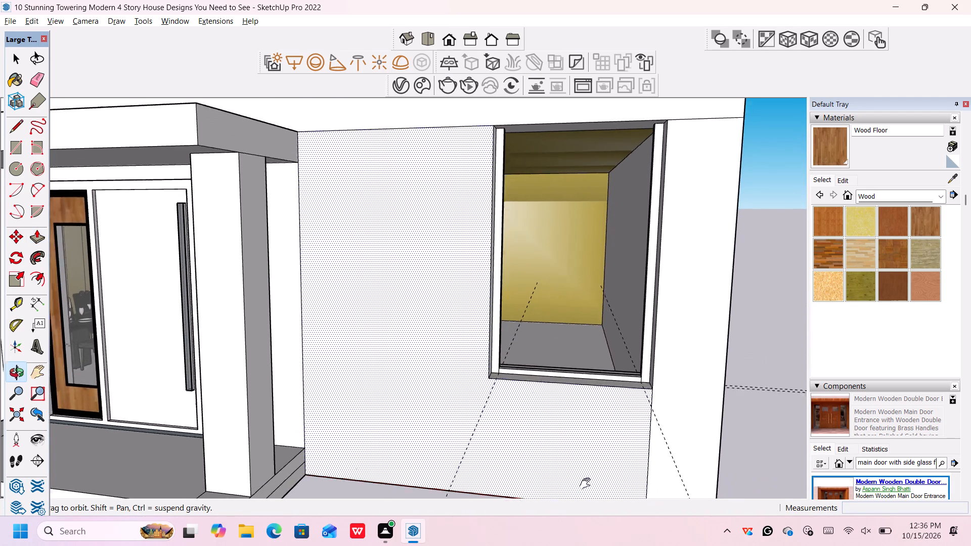
{"action": "middle_click_drag", "start_coordinate": [587, 484], "coordinate": [585, 492]}
{"action": "scroll", "coordinate": [577, 398], "scroll_direction": "up", "scroll_amount": 3}
{"action": "scroll", "coordinate": [578, 398], "scroll_direction": "down", "scroll_amount": 3}
{"action": "middle_click_drag", "start_coordinate": [578, 398], "coordinate": [578, 394]}
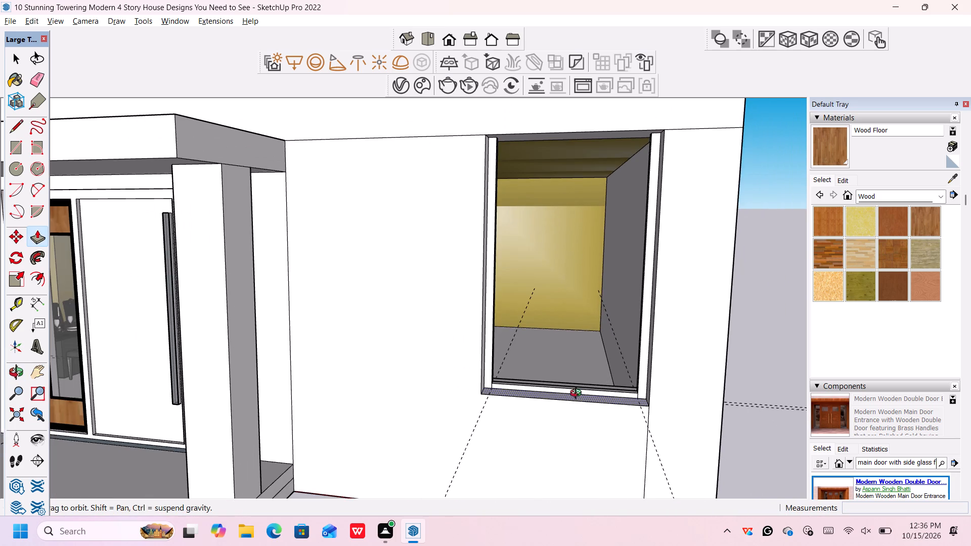
{"action": "middle_click_drag", "start_coordinate": [578, 394], "coordinate": [556, 487]}
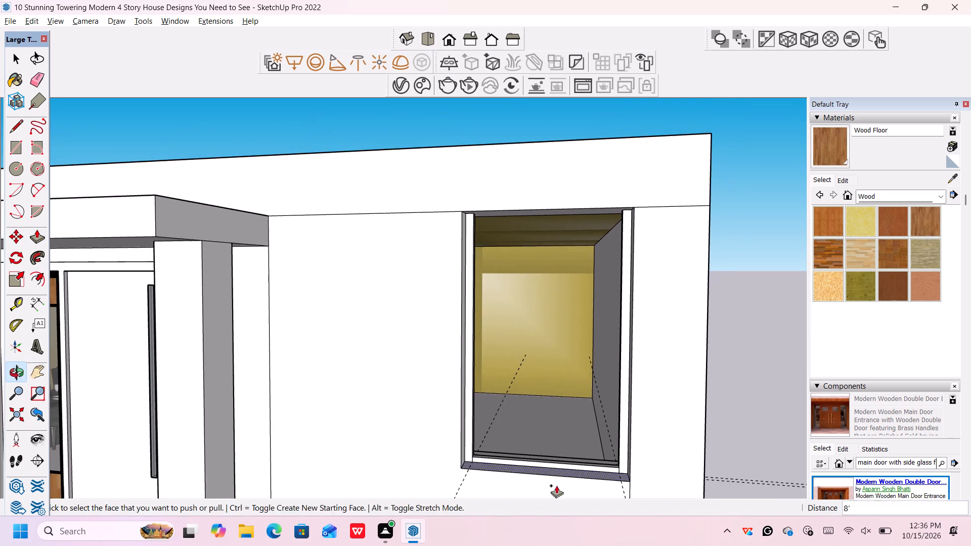
{"action": "middle_click_drag", "start_coordinate": [556, 485], "coordinate": [563, 444]}
{"action": "scroll", "coordinate": [576, 303], "scroll_direction": "up", "scroll_amount": 4}
{"action": "scroll", "coordinate": [562, 224], "scroll_direction": "down", "scroll_amount": 4}
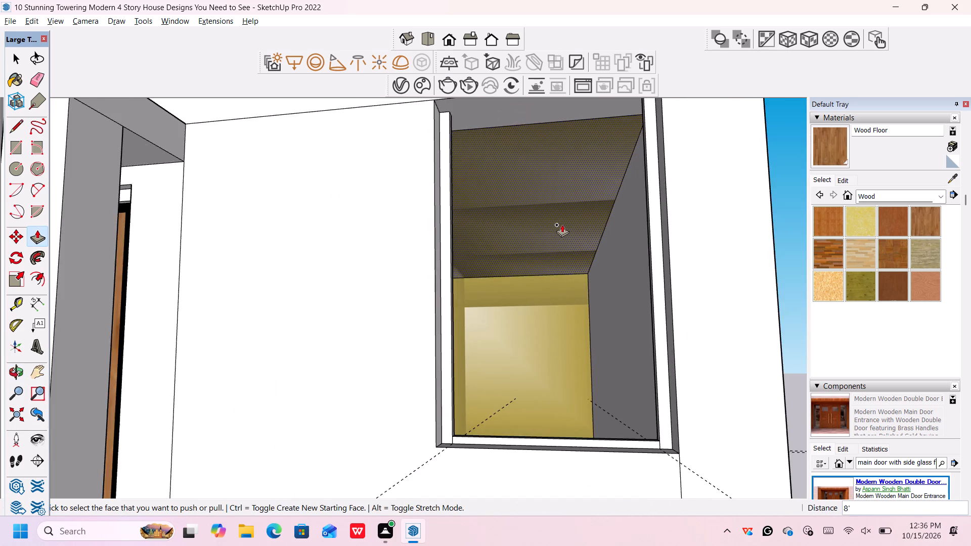
{"action": "middle_click_drag", "start_coordinate": [562, 224], "coordinate": [543, 363]}
{"action": "middle_click_drag", "start_coordinate": [542, 380], "coordinate": [544, 301]}
{"action": "scroll", "coordinate": [558, 239], "scroll_direction": "up", "scroll_amount": 7}
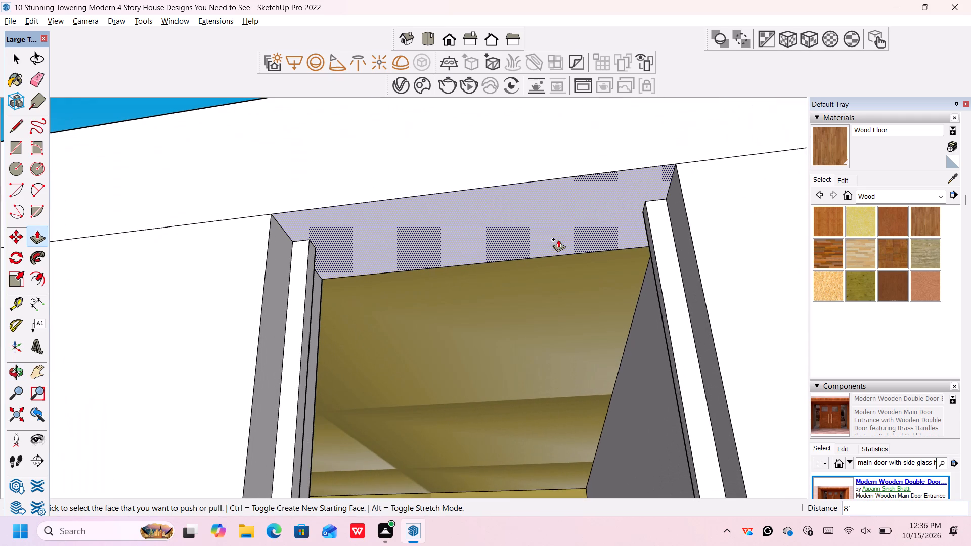
{"action": "key", "text": "space"}
{"action": "scroll", "coordinate": [522, 225], "scroll_direction": "up", "scroll_amount": 1}
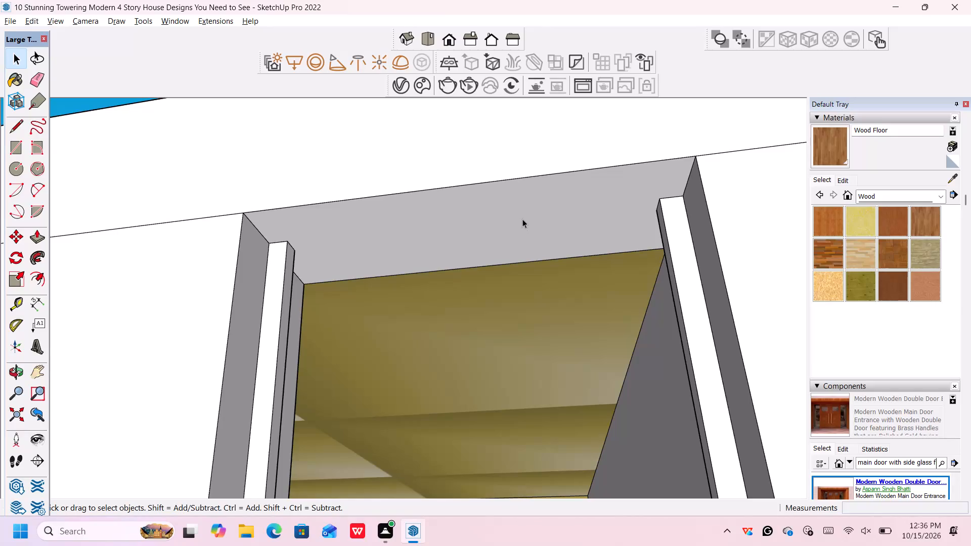
{"action": "key", "text": "t"}
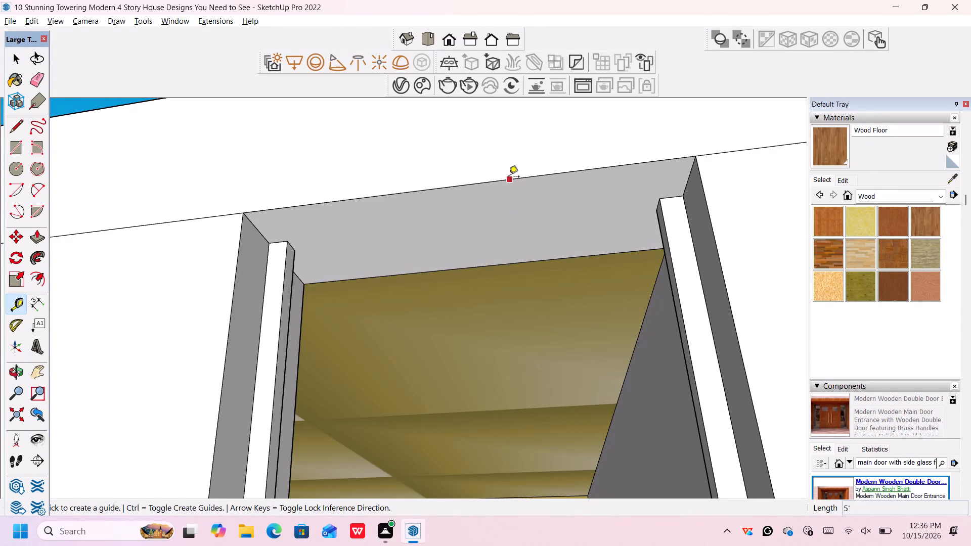
{"action": "left_click", "coordinate": [509, 177]}
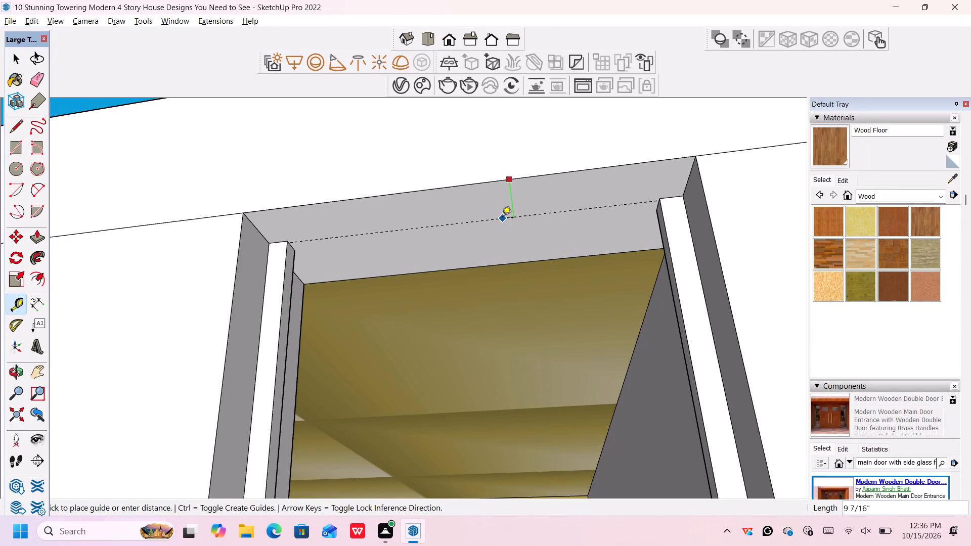
{"action": "type", "text": "1'"}
{"action": "key", "text": "Return"}
{"action": "scroll", "coordinate": [482, 232], "scroll_direction": "up", "scroll_amount": 1}
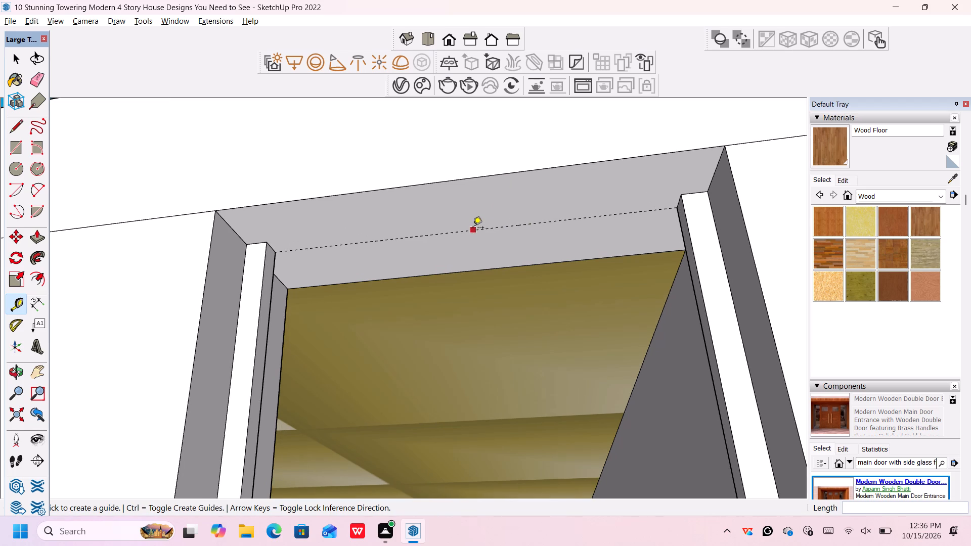
{"action": "left_click", "coordinate": [473, 229]}
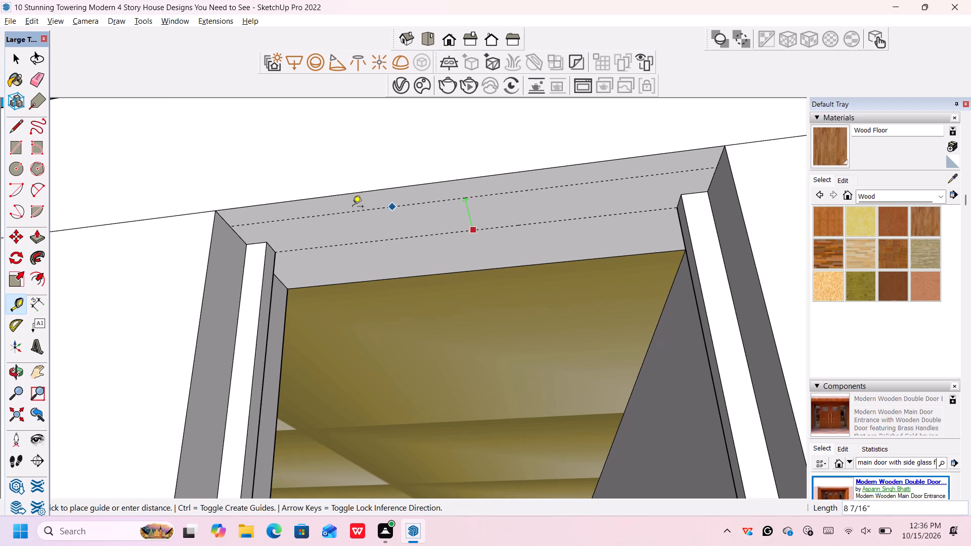
{"action": "left_click", "coordinate": [266, 245]}
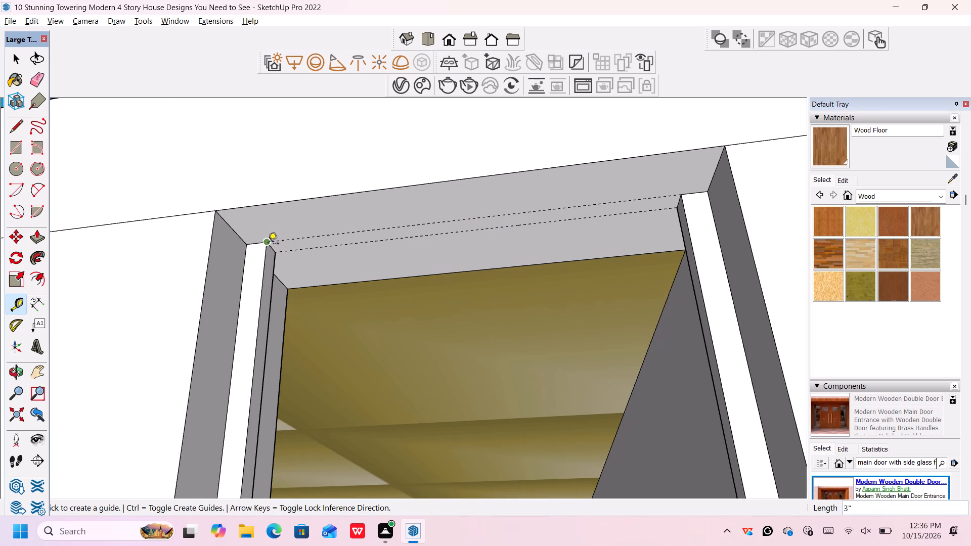
{"action": "key", "text": "space"}
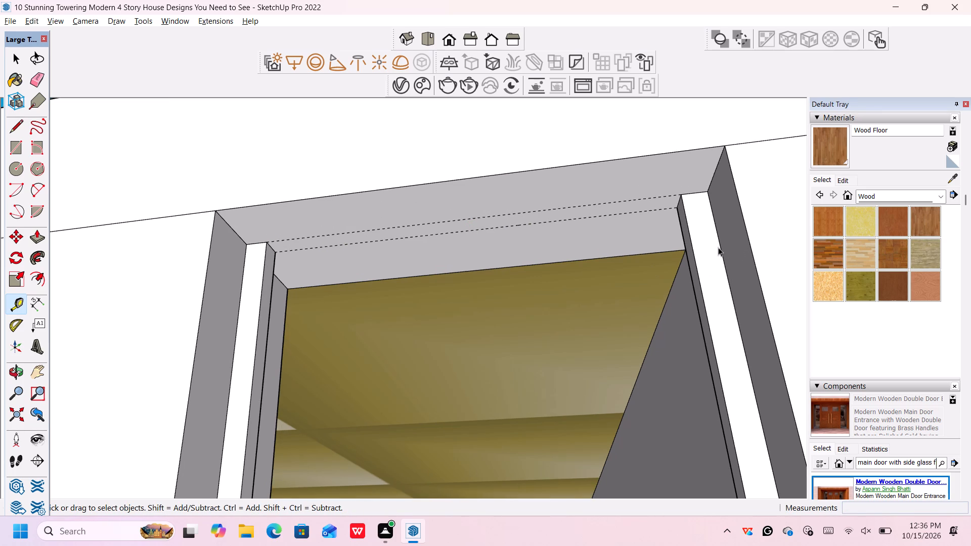
Draw two 4' 6" lines along the head guides between the side posts to mark the top rail strip.
{"action": "key", "text": "l"}
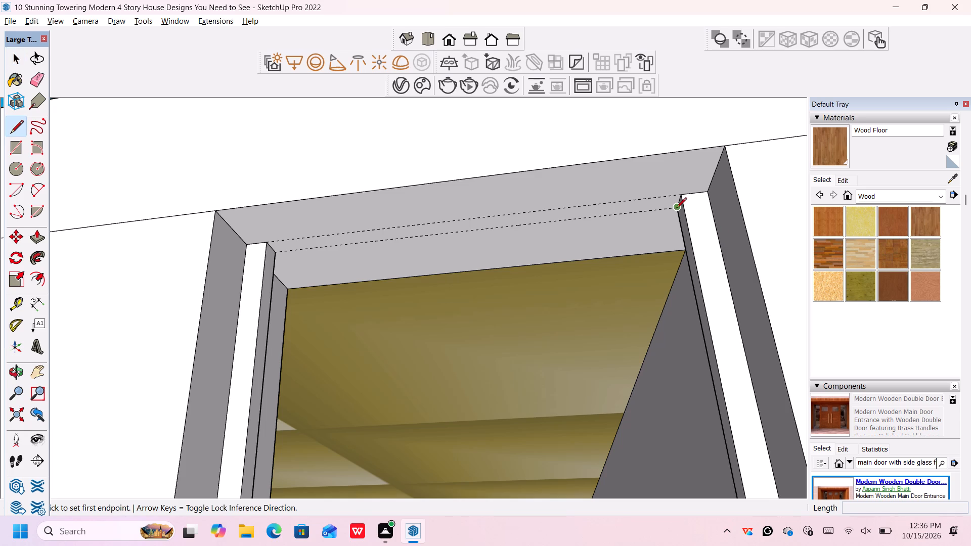
{"action": "left_click", "coordinate": [676, 209]}
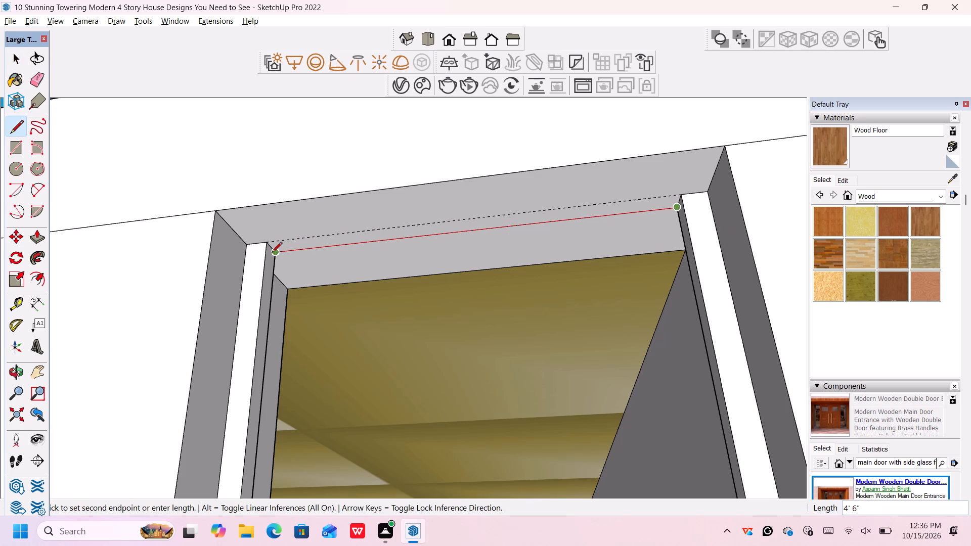
{"action": "left_click", "coordinate": [275, 256]}
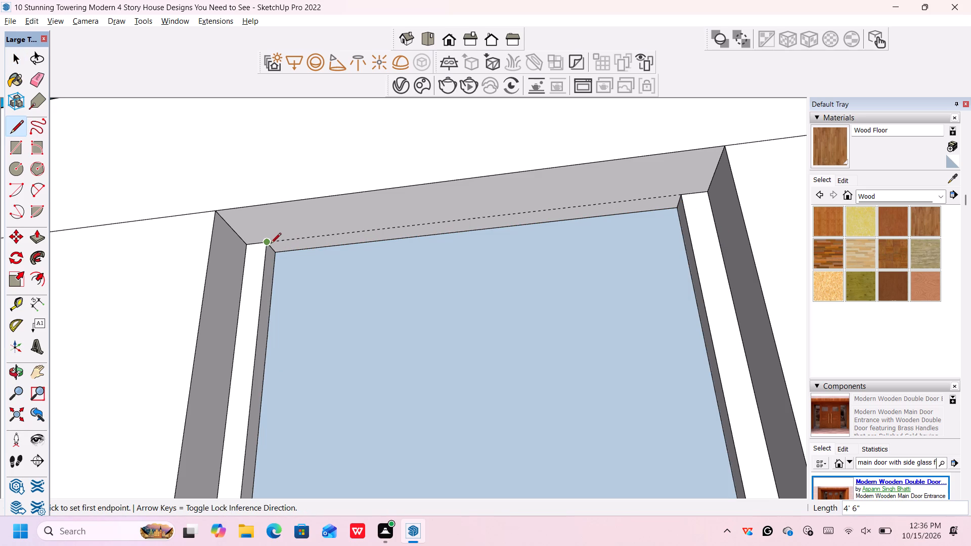
{"action": "left_click", "coordinate": [269, 244]}
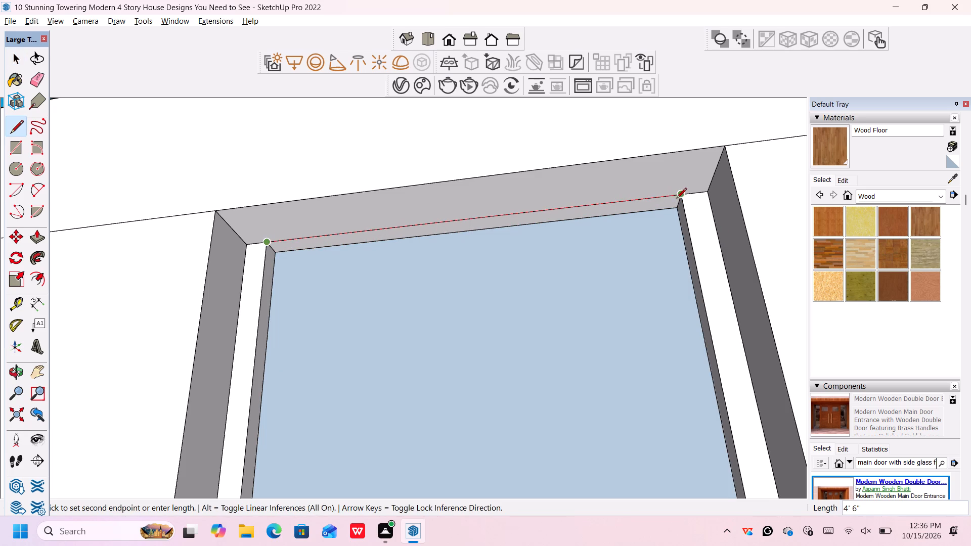
{"action": "left_click", "coordinate": [679, 198]}
Delete the front face covering the window opening between the two side posts.
{"action": "scroll", "coordinate": [679, 198], "scroll_direction": "down", "scroll_amount": 6}
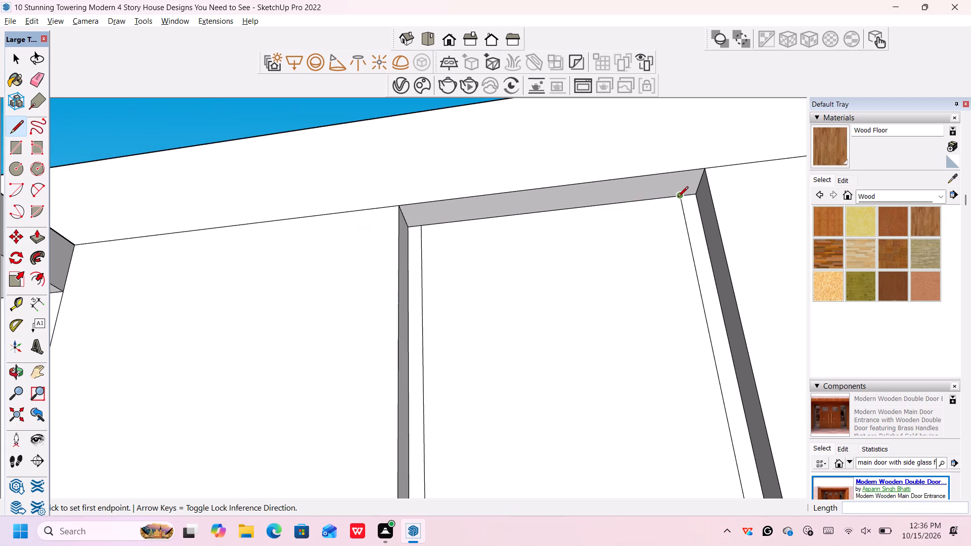
{"action": "scroll", "coordinate": [676, 199], "scroll_direction": "down", "scroll_amount": 11}
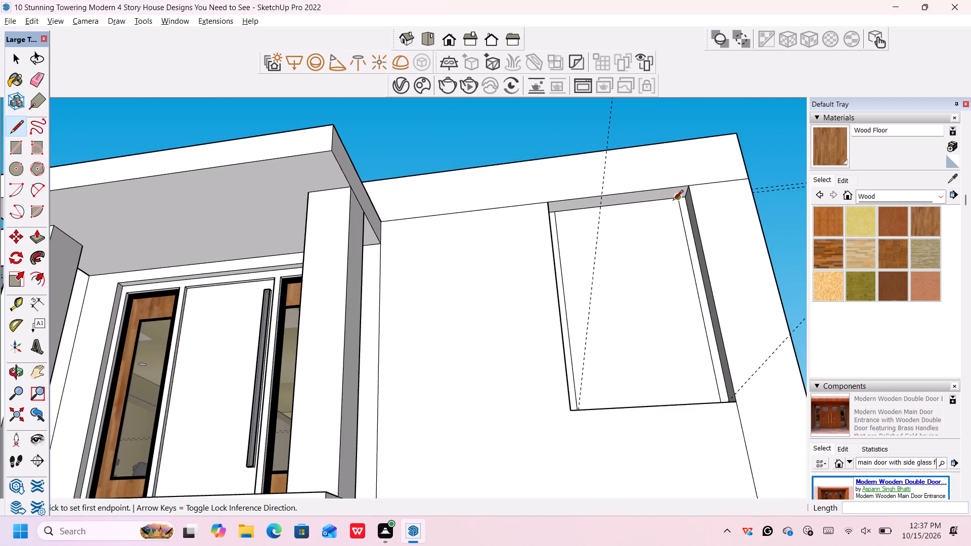
{"action": "middle_click_drag", "start_coordinate": [673, 202], "coordinate": [639, 213]}
{"action": "key", "text": "space"}
{"action": "left_click", "coordinate": [646, 239]}
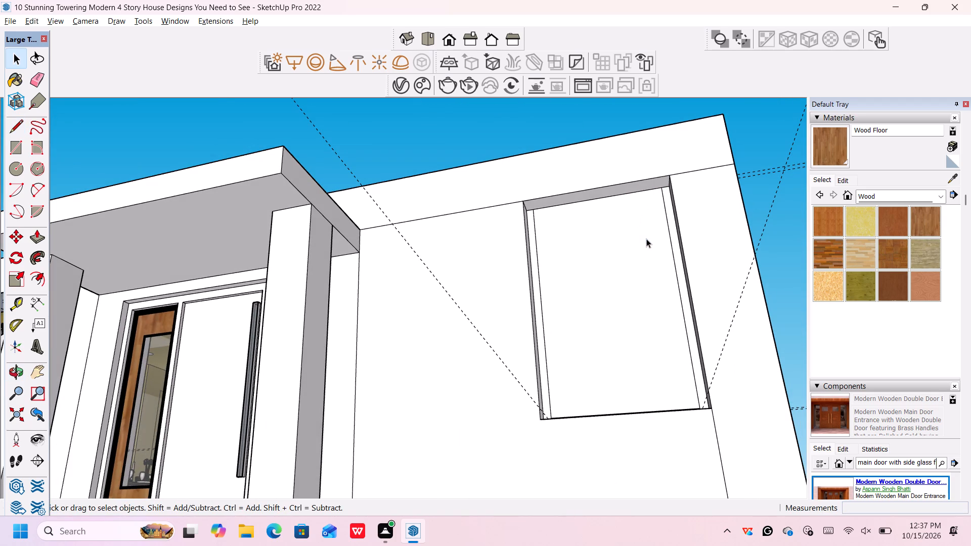
{"action": "key", "text": "Delete"}
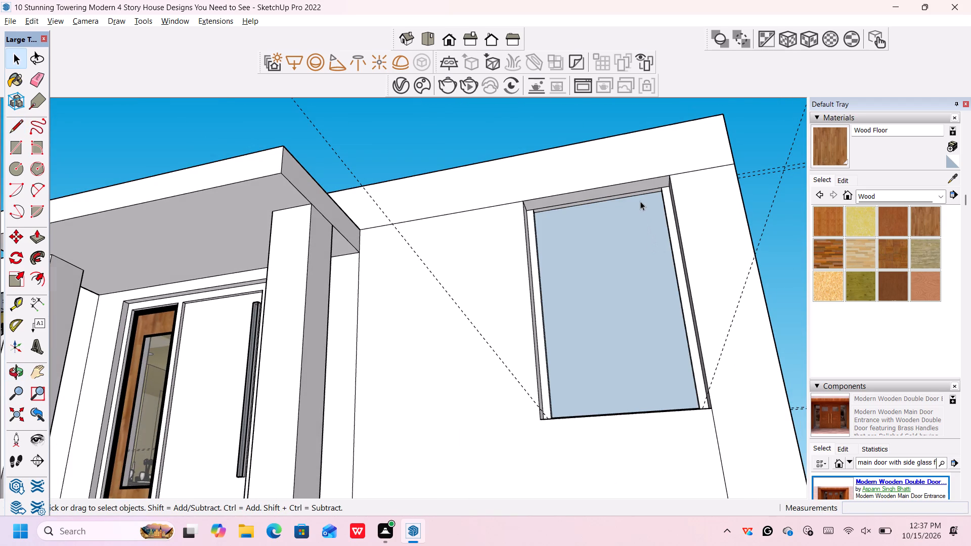
Push/Pull the strip under the opening's head down 2" as the window frame's top rail.
{"action": "scroll", "coordinate": [640, 201], "scroll_direction": "up", "scroll_amount": 10}
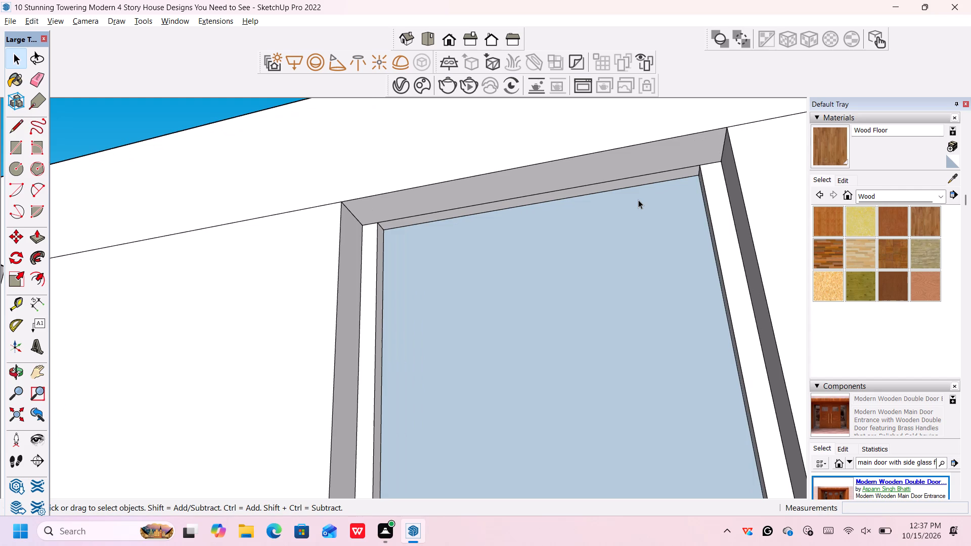
{"action": "key", "text": "p"}
{"action": "left_click", "coordinate": [639, 179]}
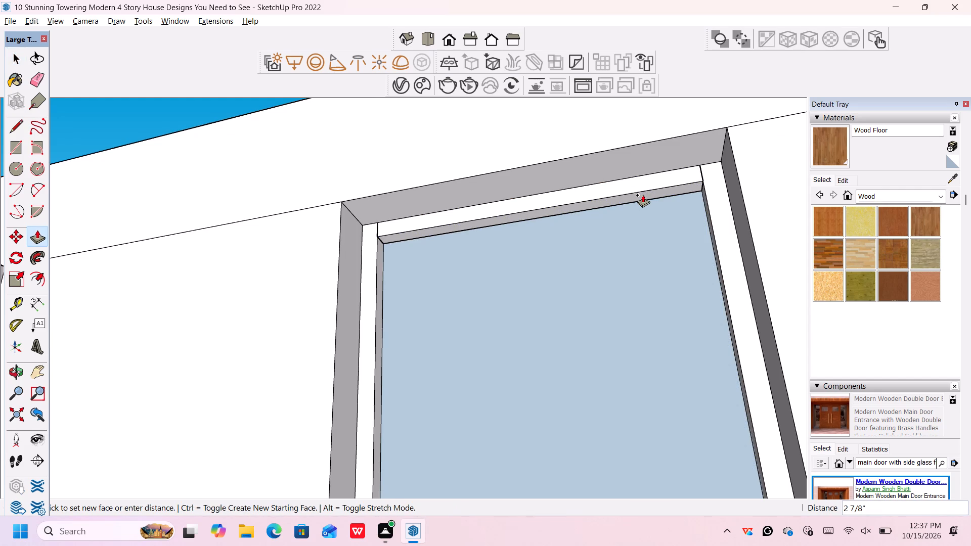
{"action": "key", "text": "2"}
{"action": "key", "text": "shift+quotedbl"}
{"action": "key", "text": "Return"}
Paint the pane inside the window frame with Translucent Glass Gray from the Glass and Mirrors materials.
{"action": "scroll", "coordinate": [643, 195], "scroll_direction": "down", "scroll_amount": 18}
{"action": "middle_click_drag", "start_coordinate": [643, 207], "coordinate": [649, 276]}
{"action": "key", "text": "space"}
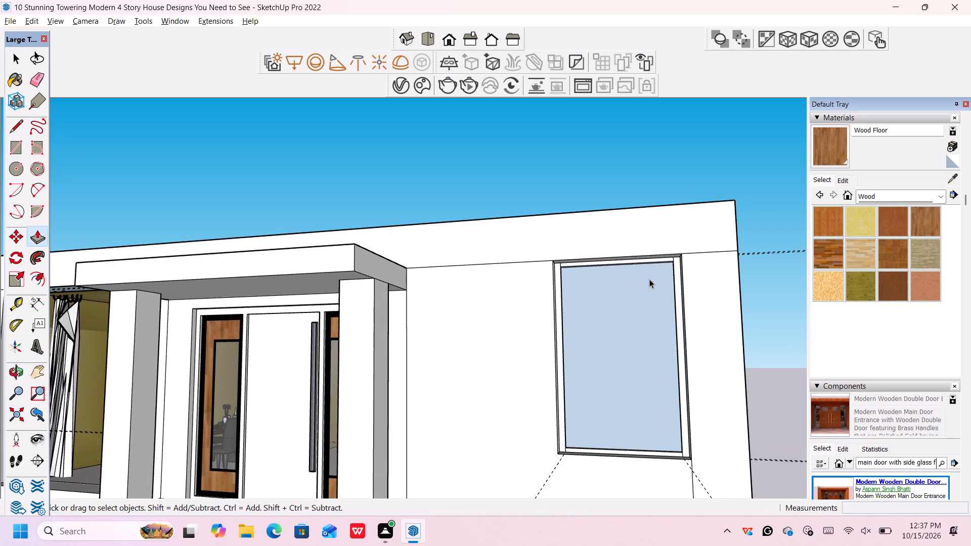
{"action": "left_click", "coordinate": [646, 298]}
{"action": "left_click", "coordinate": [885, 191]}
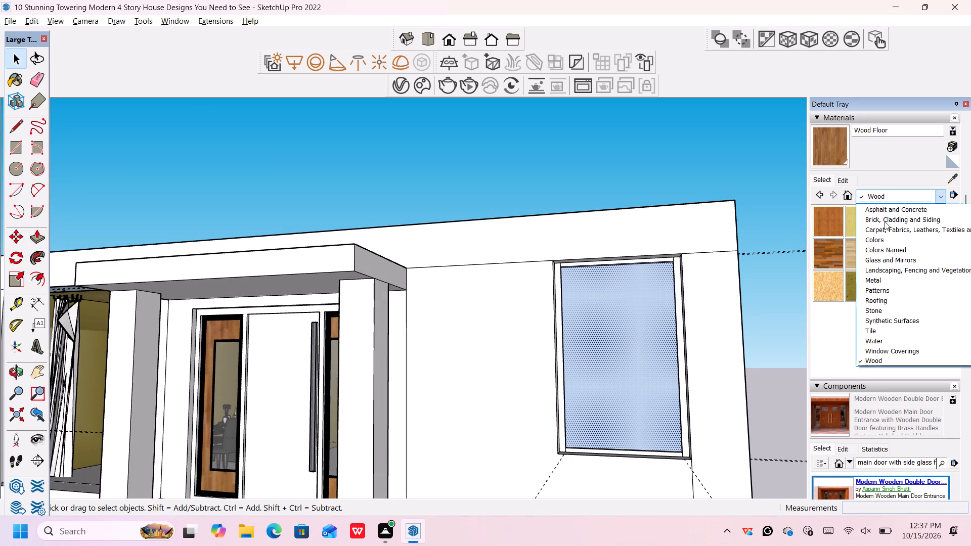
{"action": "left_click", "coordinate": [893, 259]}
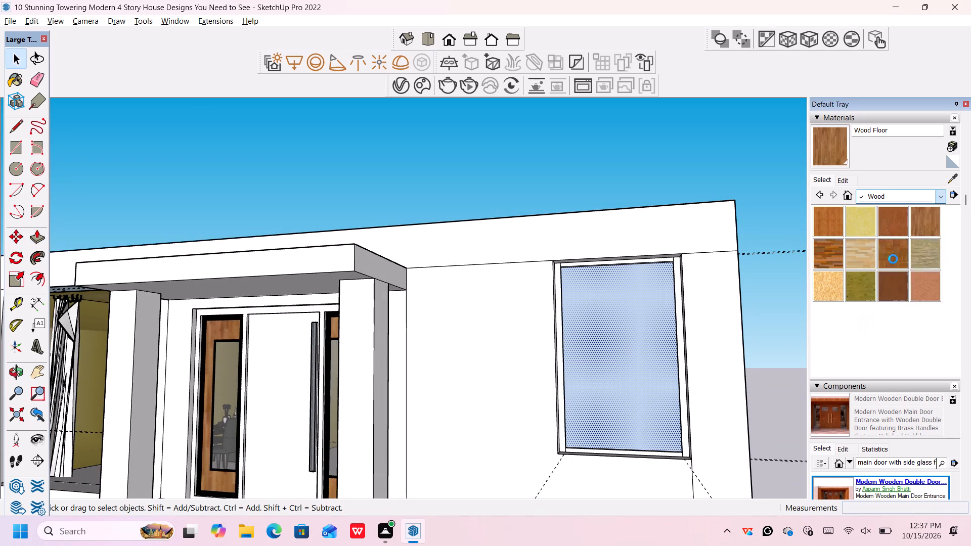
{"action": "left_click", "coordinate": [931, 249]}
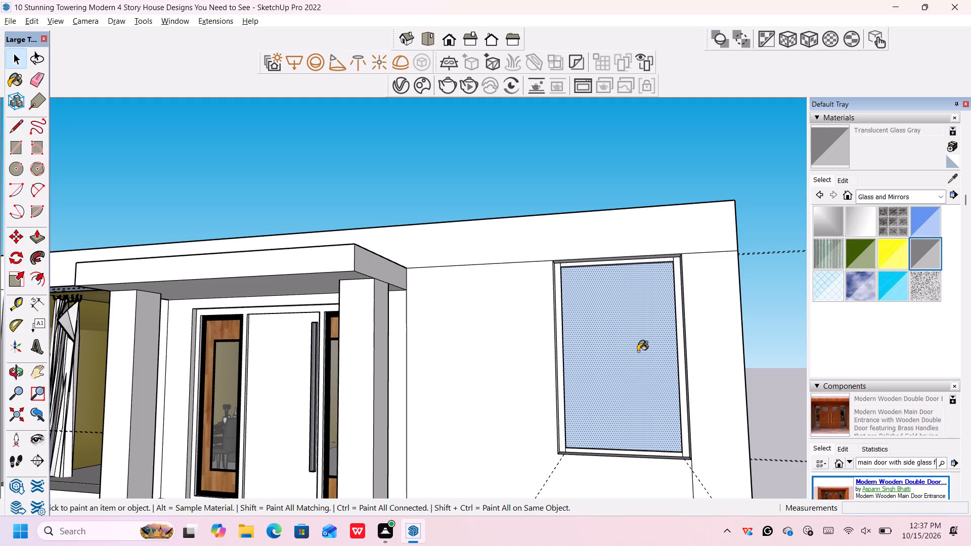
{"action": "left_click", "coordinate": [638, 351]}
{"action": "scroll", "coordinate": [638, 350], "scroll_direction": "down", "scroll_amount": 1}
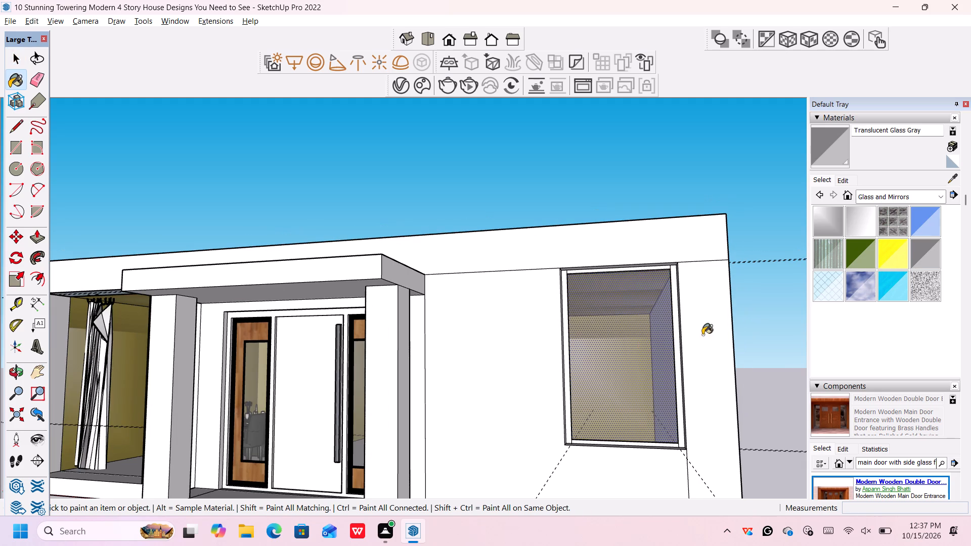
Paint the window pane with Translucent Glass Blue.
{"action": "left_click", "coordinate": [928, 211]}
{"action": "left_click", "coordinate": [627, 352]}
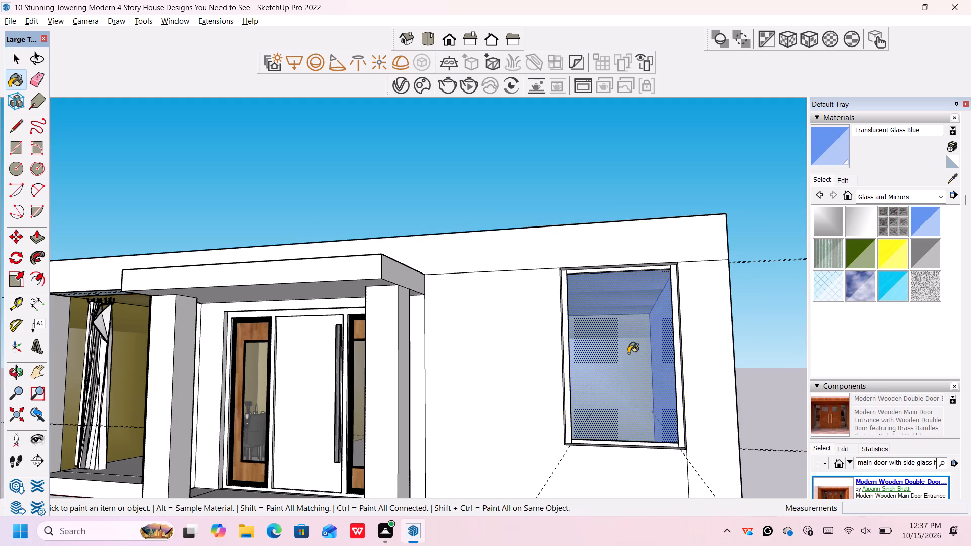
{"action": "scroll", "coordinate": [629, 354], "scroll_direction": "down", "scroll_amount": 4}
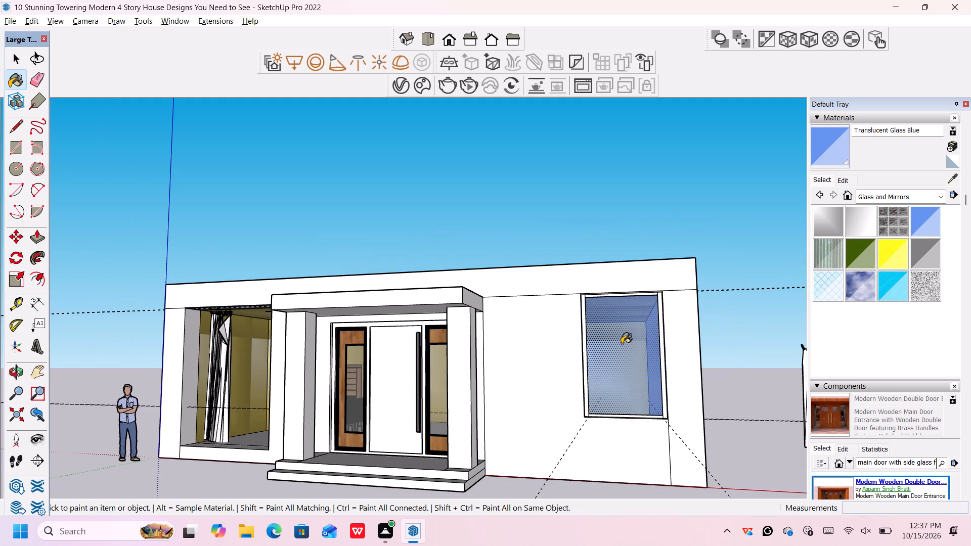
{"action": "middle_click_drag", "start_coordinate": [622, 344], "coordinate": [643, 381]}
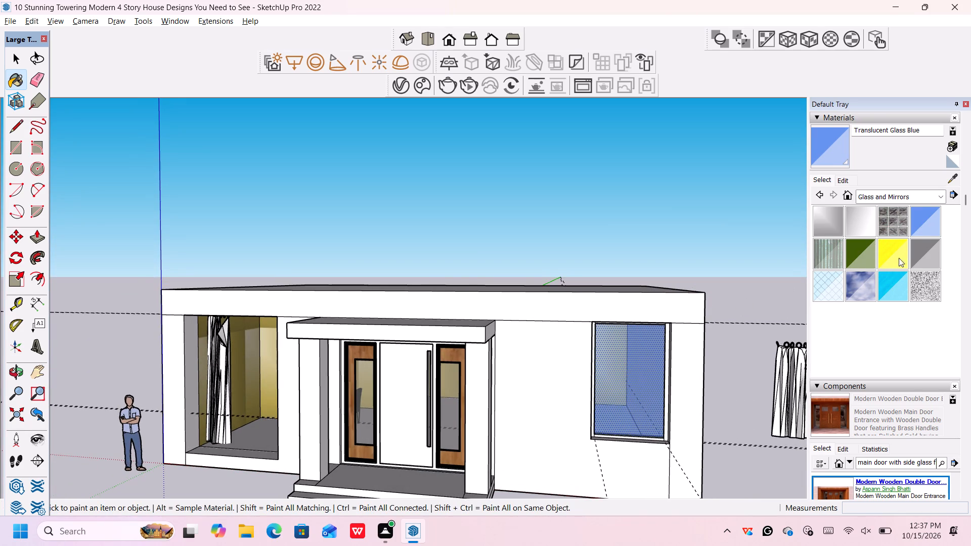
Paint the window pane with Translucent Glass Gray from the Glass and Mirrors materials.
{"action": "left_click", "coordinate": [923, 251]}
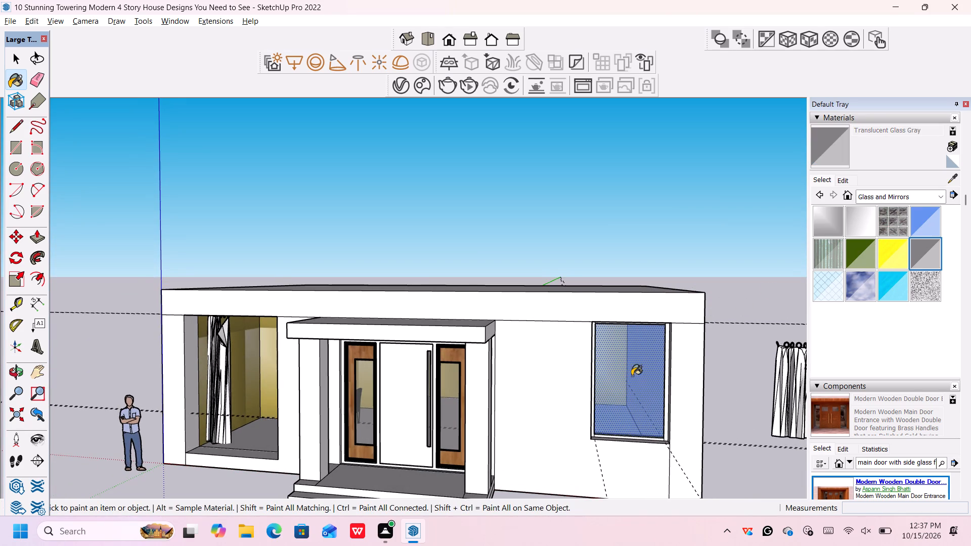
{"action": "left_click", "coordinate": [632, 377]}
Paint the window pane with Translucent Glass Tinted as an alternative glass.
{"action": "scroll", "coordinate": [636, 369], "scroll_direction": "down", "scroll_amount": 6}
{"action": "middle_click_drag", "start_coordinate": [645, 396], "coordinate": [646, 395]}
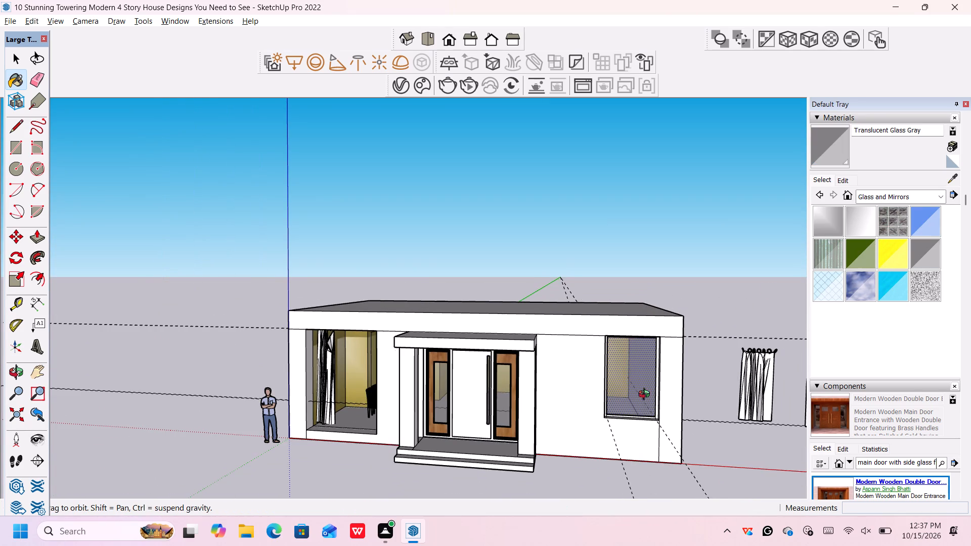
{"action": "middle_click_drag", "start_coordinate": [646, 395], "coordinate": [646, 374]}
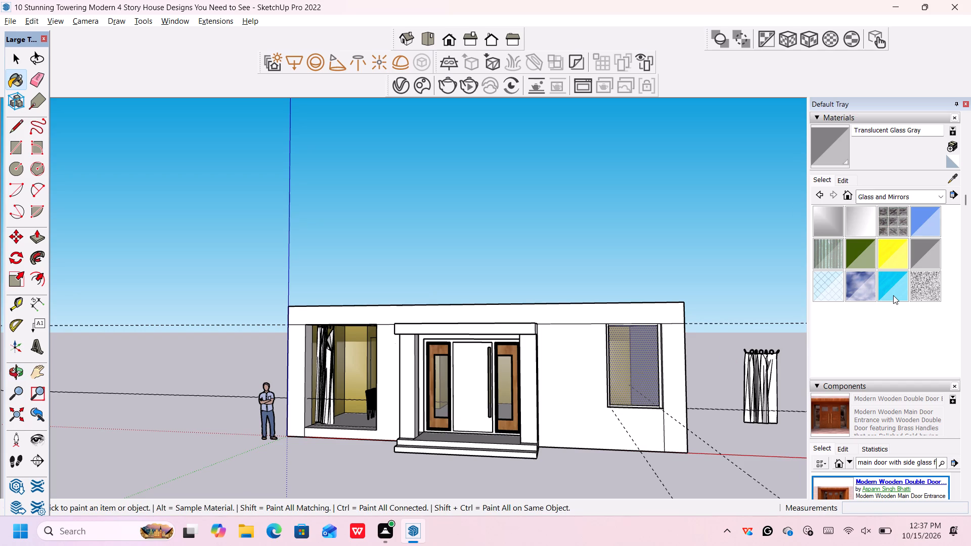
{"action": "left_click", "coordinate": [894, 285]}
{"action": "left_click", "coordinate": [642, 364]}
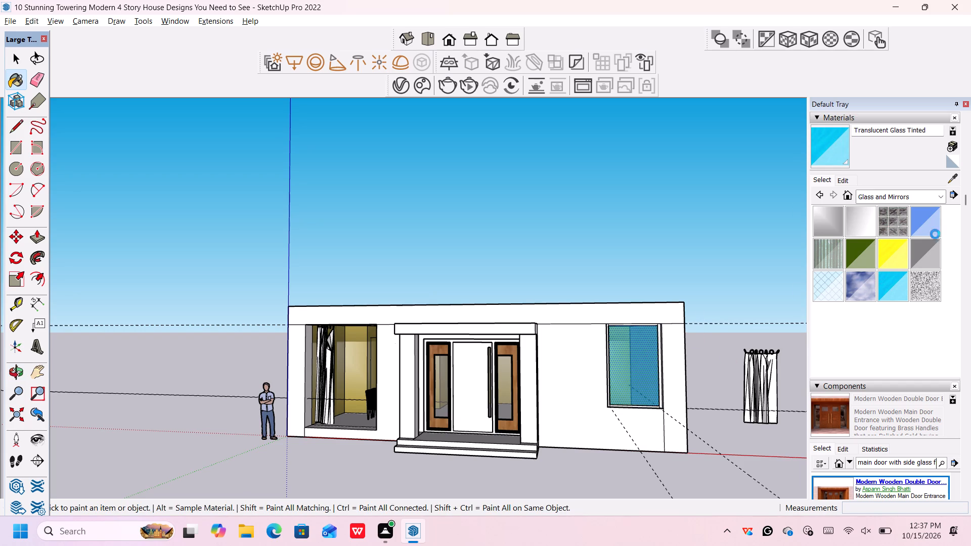
Repaint the window pane with Translucent Glass Gray.
{"action": "left_click", "coordinate": [929, 251]}
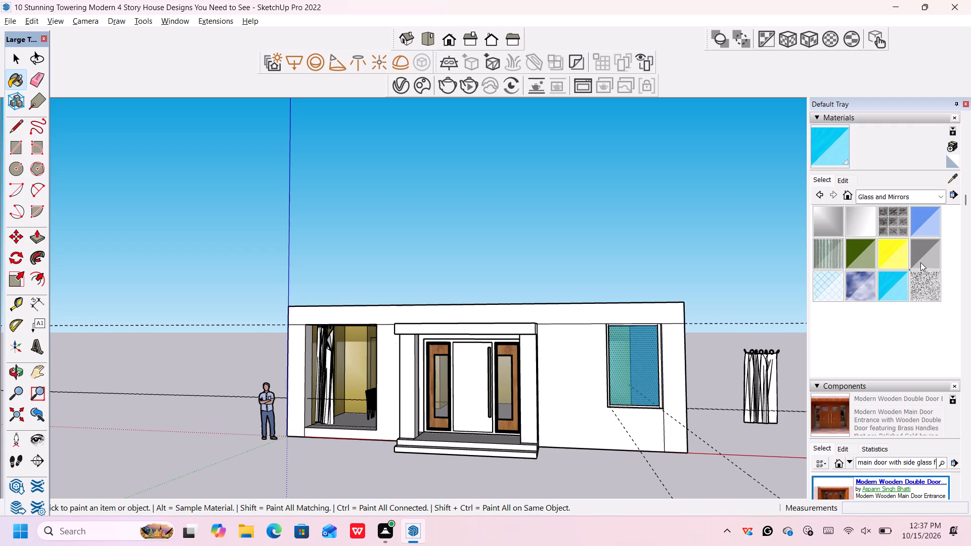
{"action": "left_click", "coordinate": [634, 360]}
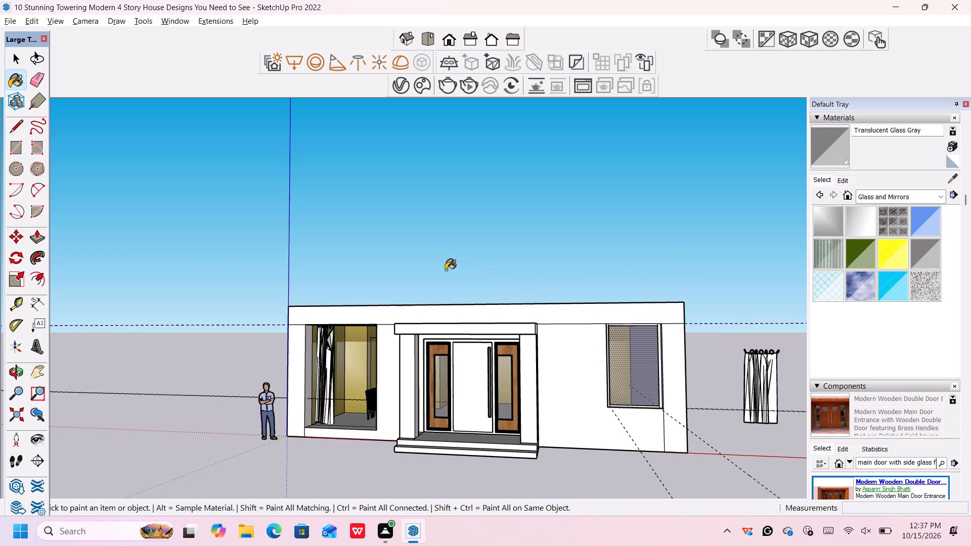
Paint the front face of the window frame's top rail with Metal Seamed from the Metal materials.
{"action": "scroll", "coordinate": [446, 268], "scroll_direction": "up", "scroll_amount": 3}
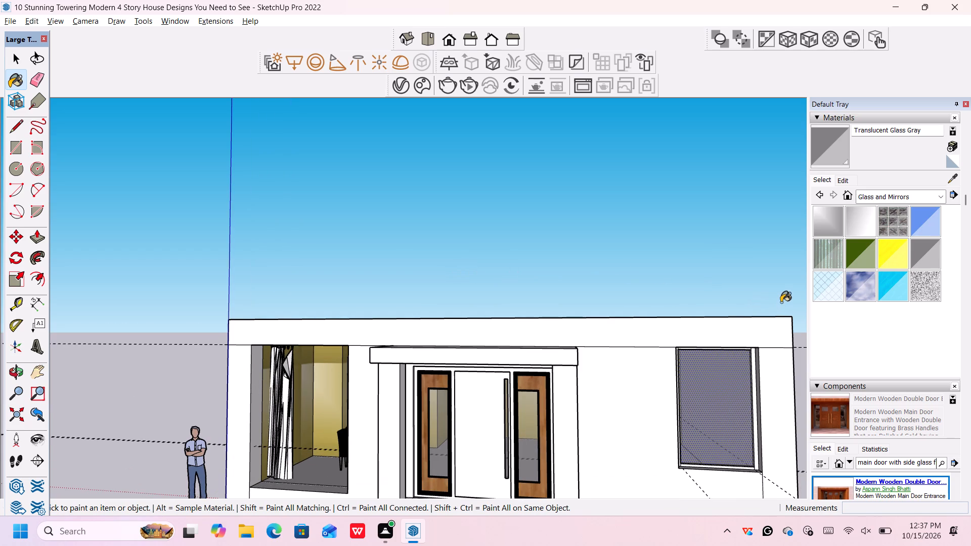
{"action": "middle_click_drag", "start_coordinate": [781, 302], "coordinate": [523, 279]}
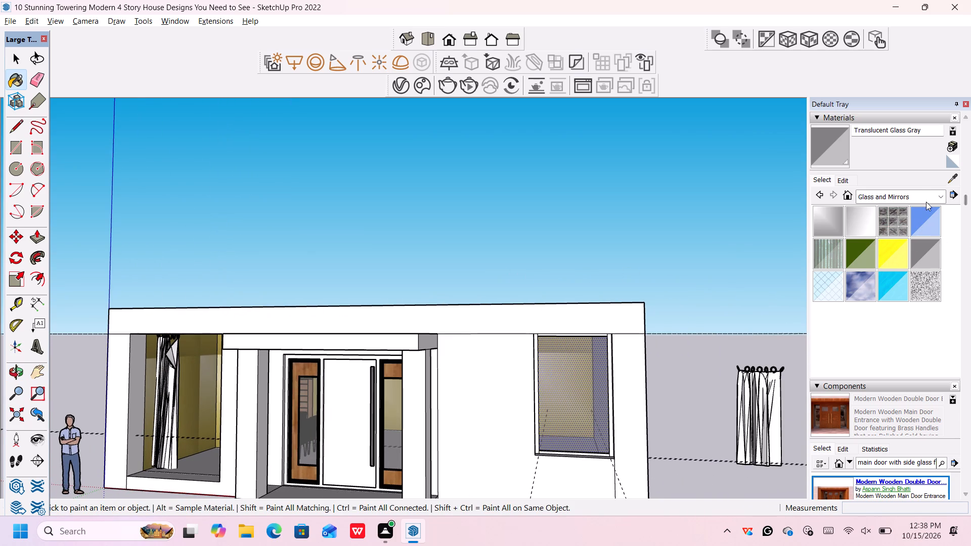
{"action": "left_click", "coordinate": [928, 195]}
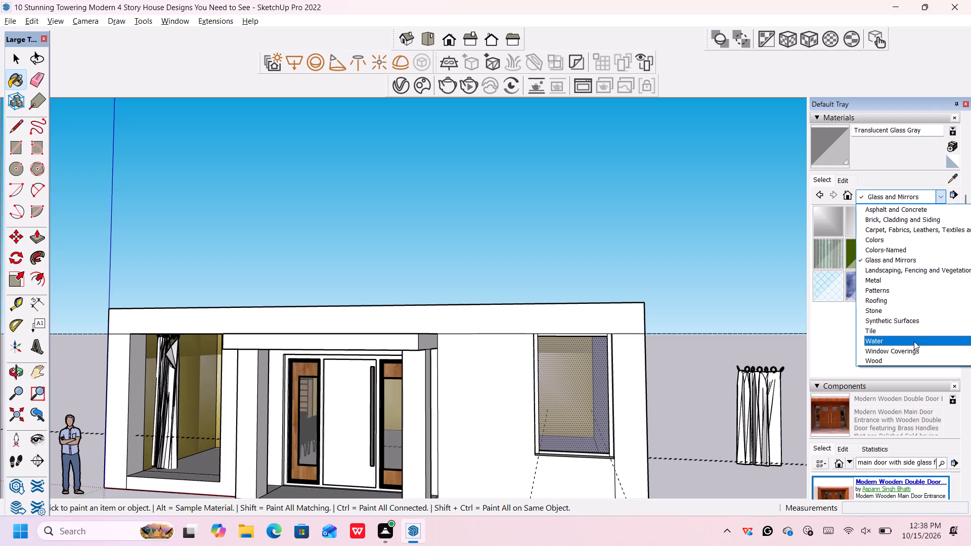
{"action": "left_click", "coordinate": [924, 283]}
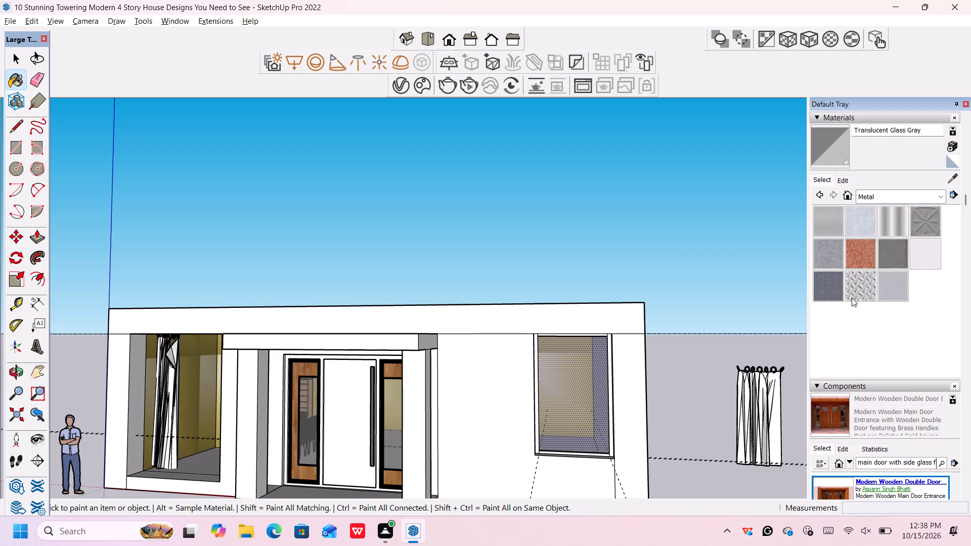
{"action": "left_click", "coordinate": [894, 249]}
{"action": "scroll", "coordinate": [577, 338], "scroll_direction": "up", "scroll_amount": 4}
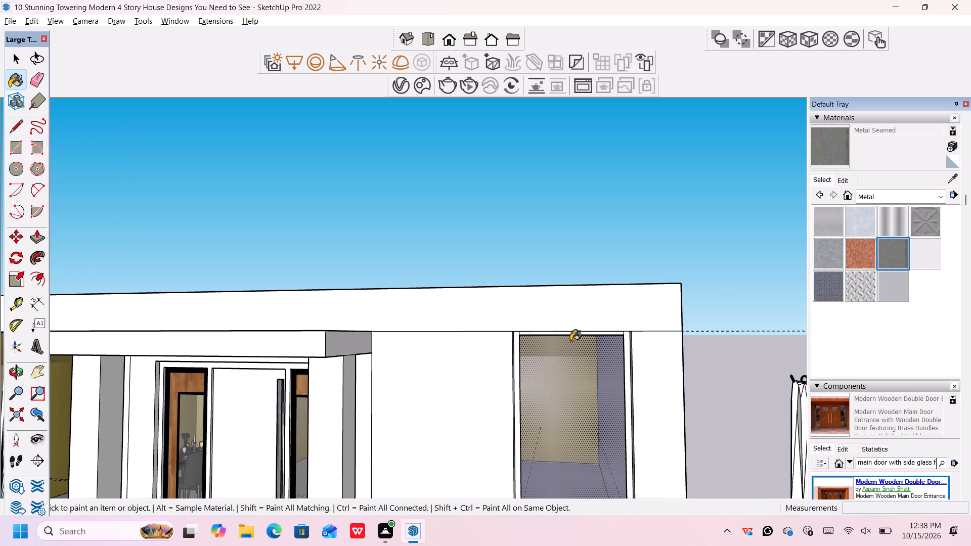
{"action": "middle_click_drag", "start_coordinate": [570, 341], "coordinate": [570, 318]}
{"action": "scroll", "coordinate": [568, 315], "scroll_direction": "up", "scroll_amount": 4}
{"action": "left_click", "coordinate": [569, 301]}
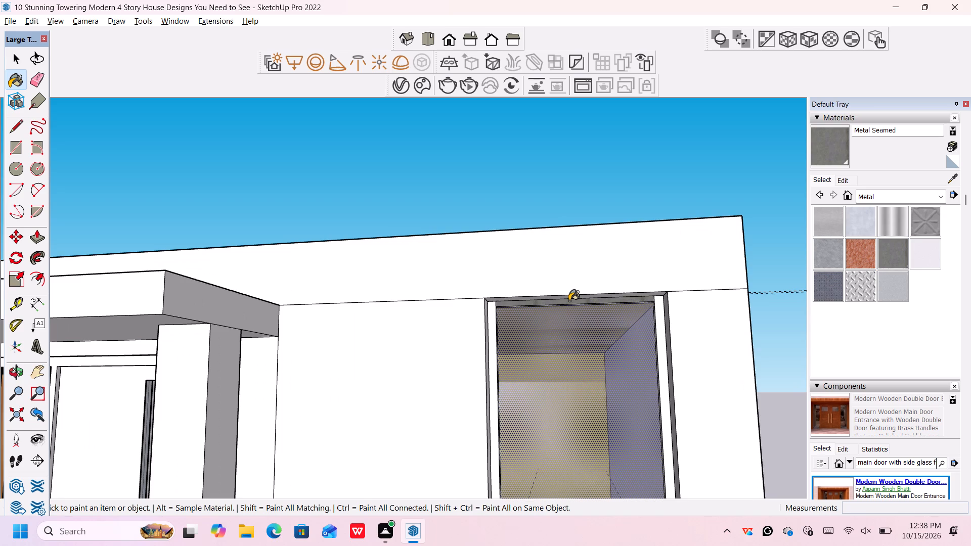
Paint the front faces of the window frame's right post and top rail with Color M08 from the Colors materials.
{"action": "scroll", "coordinate": [570, 301], "scroll_direction": "down", "scroll_amount": 6}
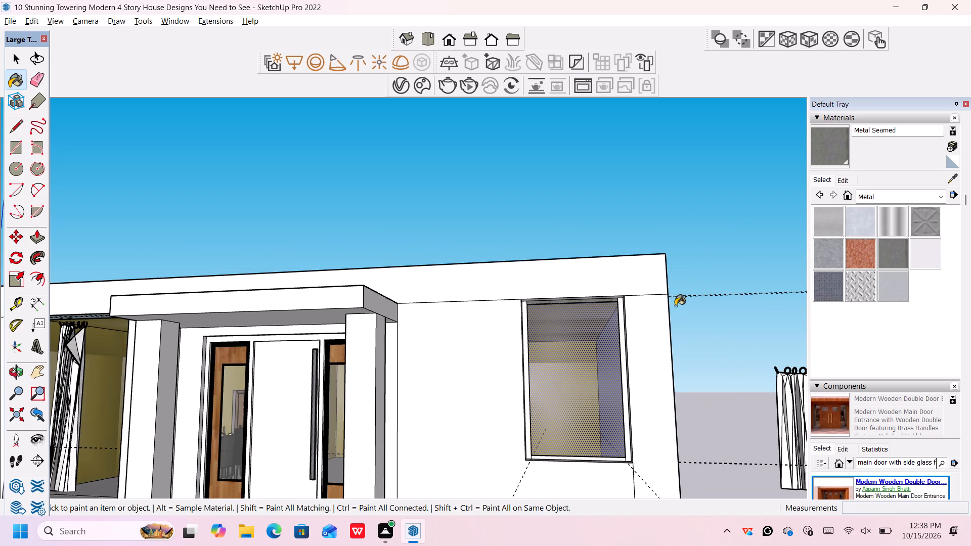
{"action": "left_click", "coordinate": [894, 195]}
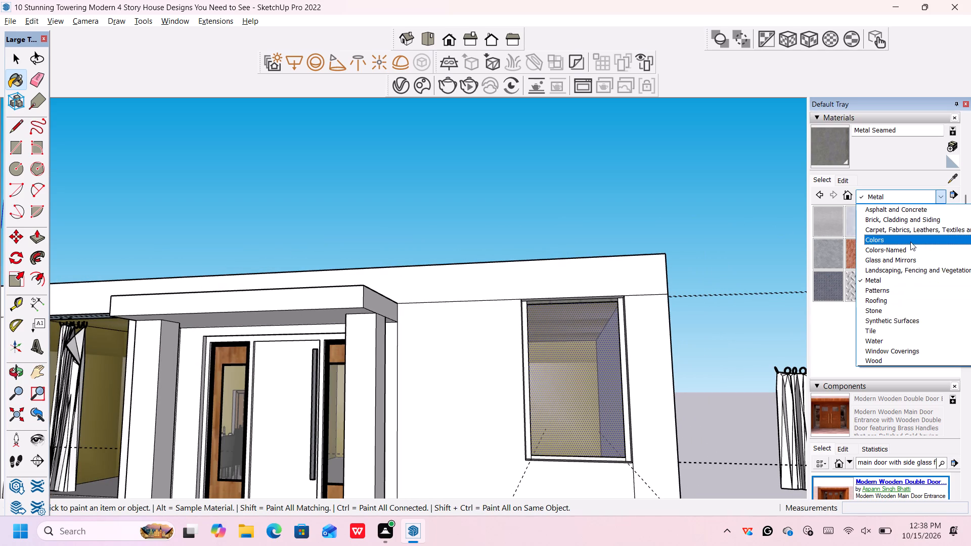
{"action": "left_click", "coordinate": [911, 241]}
{"action": "scroll", "coordinate": [898, 286], "scroll_direction": "down", "scroll_amount": 12}
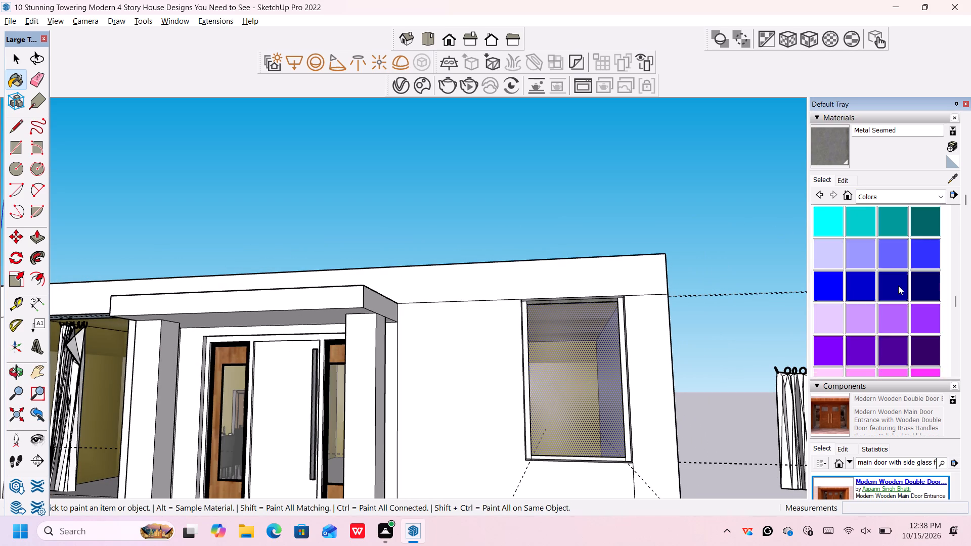
{"action": "scroll", "coordinate": [898, 286], "scroll_direction": "down", "scroll_amount": 4}
{"action": "scroll", "coordinate": [898, 286], "scroll_direction": "up", "scroll_amount": 1}
{"action": "scroll", "coordinate": [898, 286], "scroll_direction": "down", "scroll_amount": 6}
{"action": "scroll", "coordinate": [898, 286], "scroll_direction": "up", "scroll_amount": 10}
{"action": "left_click", "coordinate": [836, 280]}
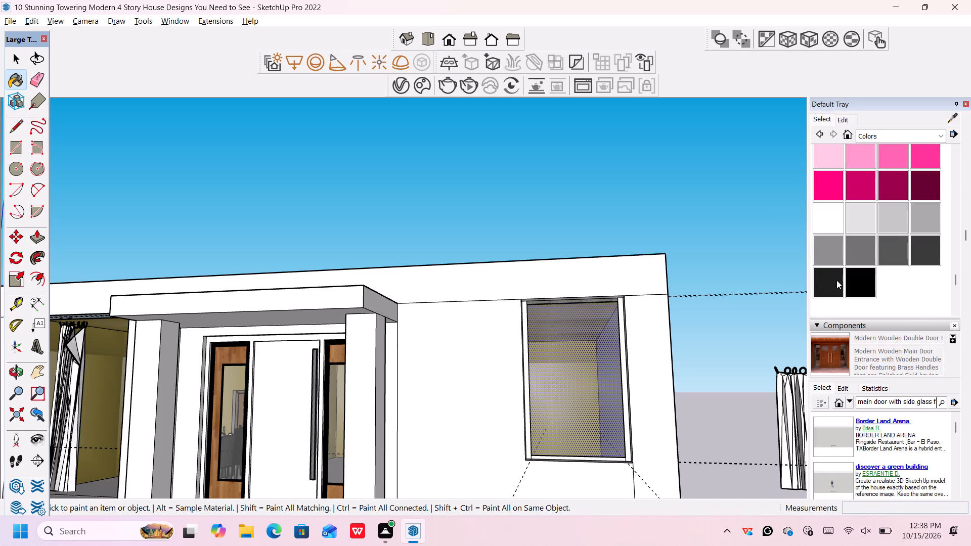
{"action": "scroll", "coordinate": [580, 292], "scroll_direction": "up", "scroll_amount": 9}
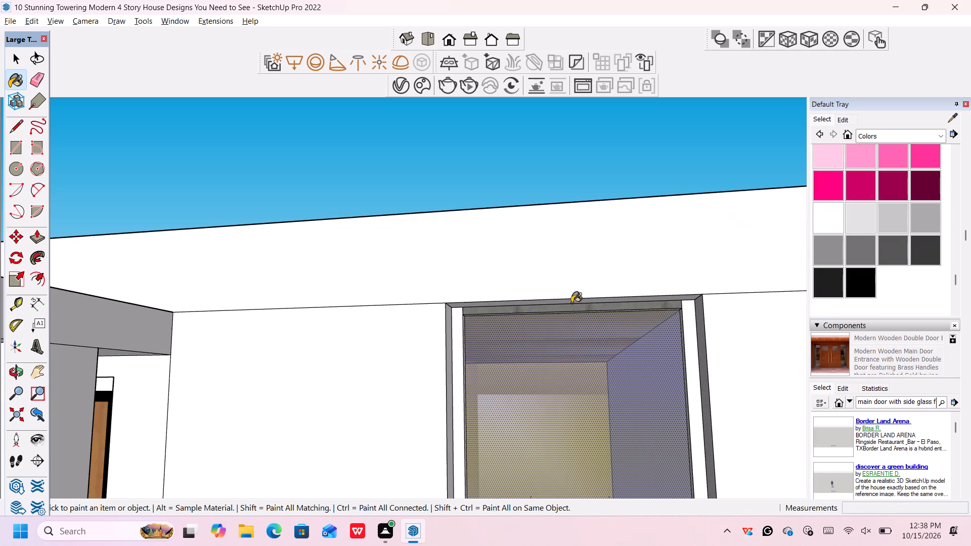
{"action": "left_click", "coordinate": [571, 308]}
{"action": "left_click", "coordinate": [572, 307]}
{"action": "left_click", "coordinate": [694, 315]}
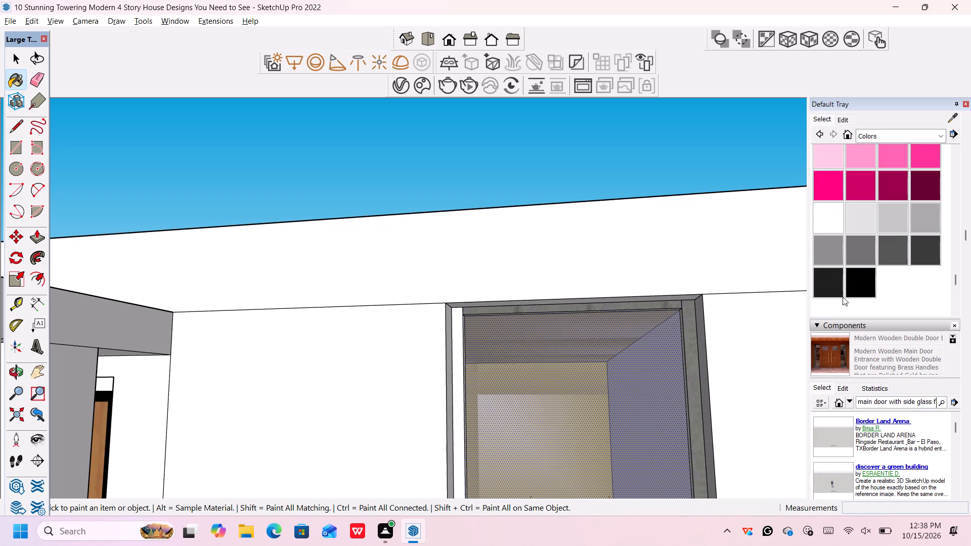
{"action": "left_click", "coordinate": [831, 287]}
{"action": "left_click", "coordinate": [695, 315]}
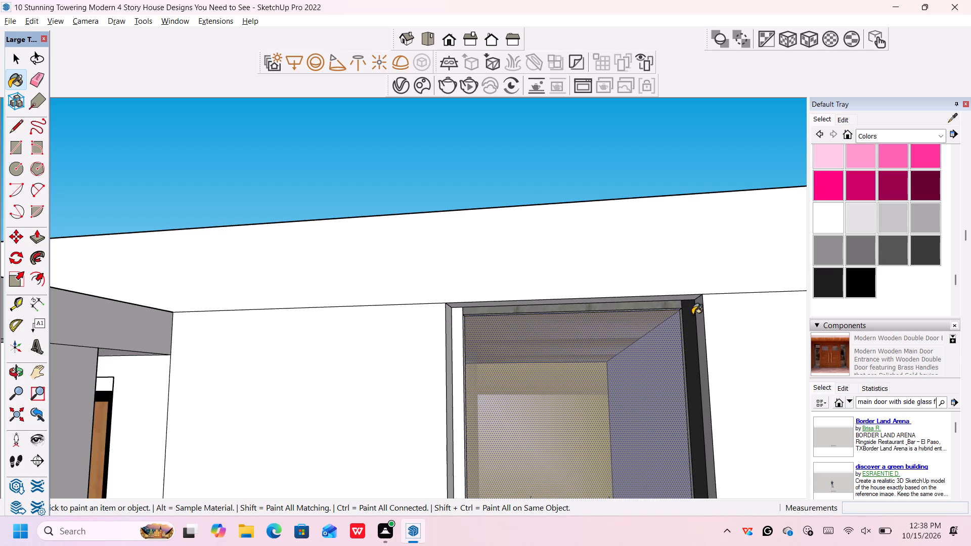
{"action": "left_click", "coordinate": [669, 302]}
Paint the front faces of the window frame's left post and bottom rail with Color M08.
{"action": "scroll", "coordinate": [667, 304], "scroll_direction": "down", "scroll_amount": 5}
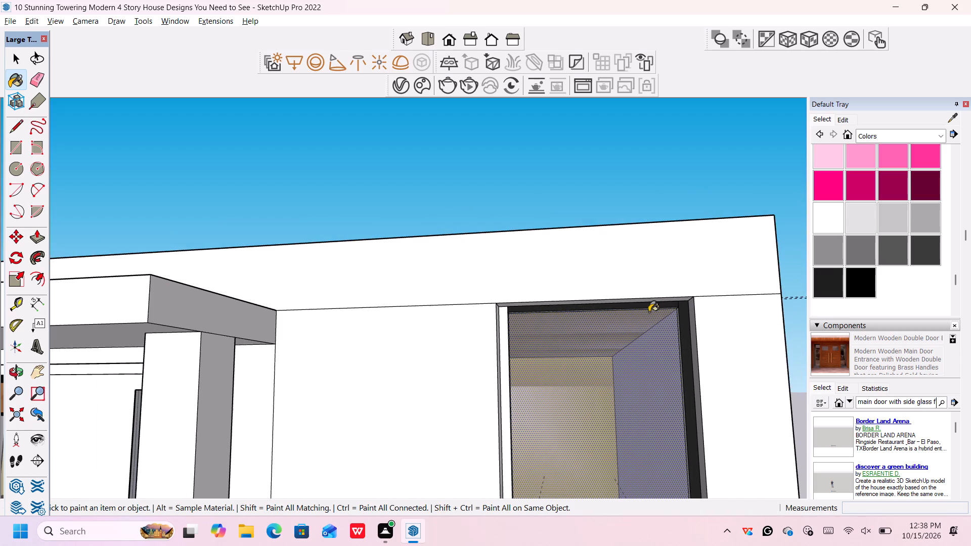
{"action": "left_click", "coordinate": [505, 350]}
{"action": "scroll", "coordinate": [505, 347], "scroll_direction": "down", "scroll_amount": 9}
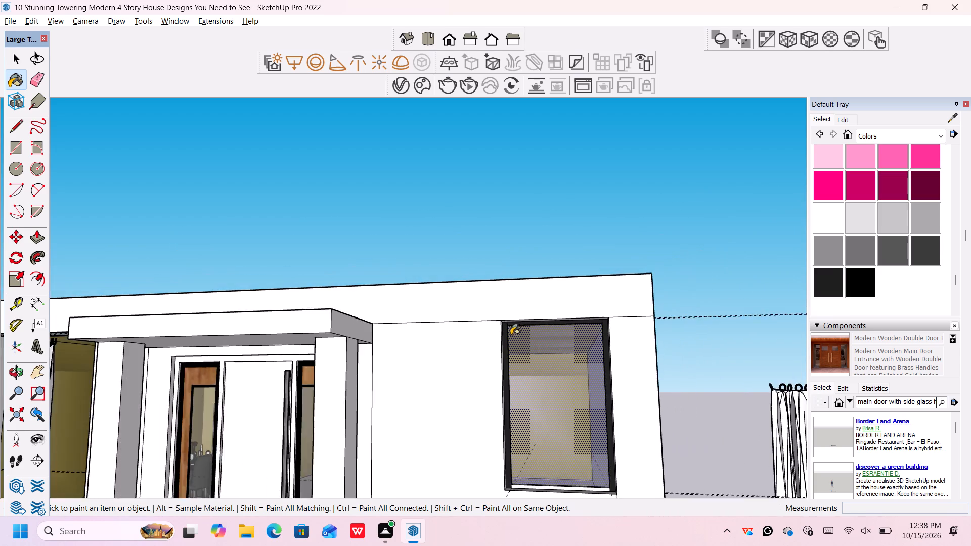
{"action": "scroll", "coordinate": [511, 335], "scroll_direction": "down", "scroll_amount": 3}
{"action": "scroll", "coordinate": [529, 411], "scroll_direction": "up", "scroll_amount": 2}
{"action": "scroll", "coordinate": [551, 460], "scroll_direction": "up", "scroll_amount": 4}
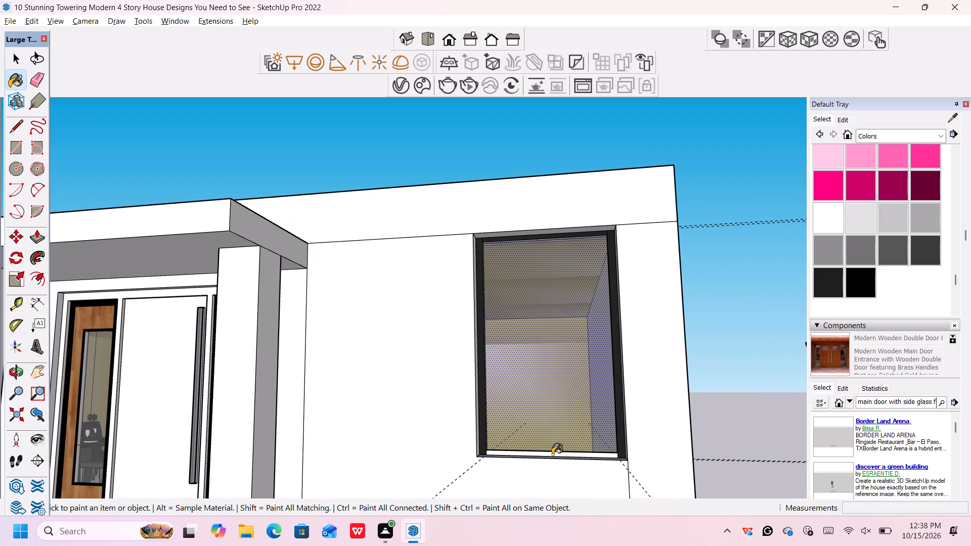
{"action": "left_click", "coordinate": [552, 454]}
Paint the inner faces of the window frame's top rail and both side posts with Color M08.
{"action": "scroll", "coordinate": [558, 247], "scroll_direction": "up", "scroll_amount": 4}
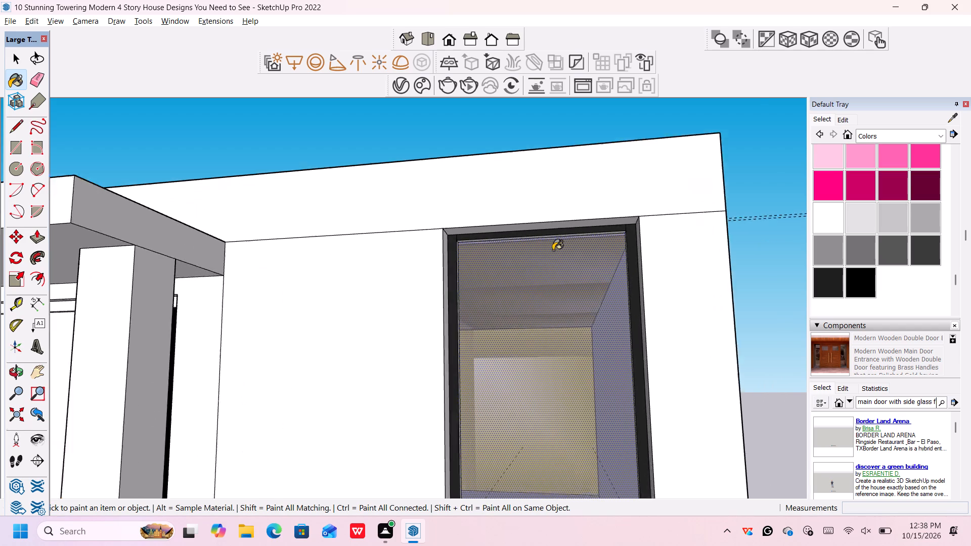
{"action": "scroll", "coordinate": [553, 250], "scroll_direction": "up", "scroll_amount": 6}
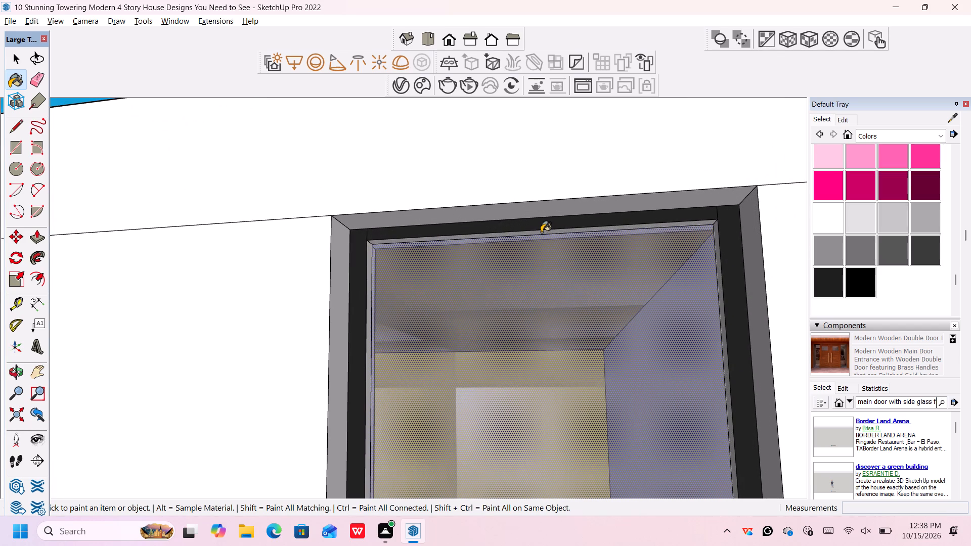
{"action": "left_click", "coordinate": [541, 232]}
{"action": "scroll", "coordinate": [542, 232], "scroll_direction": "down", "scroll_amount": 6}
{"action": "scroll", "coordinate": [458, 272], "scroll_direction": "up", "scroll_amount": 7}
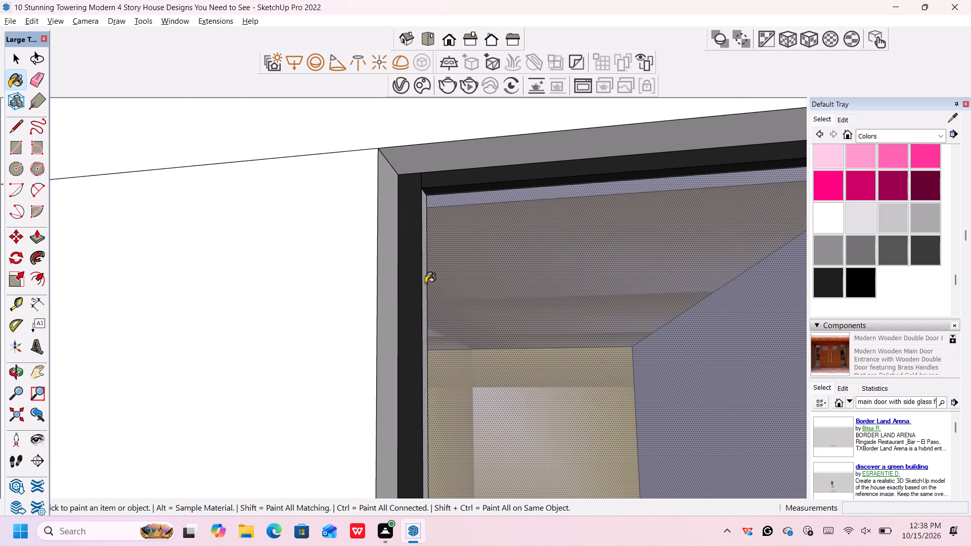
{"action": "left_click", "coordinate": [423, 280]}
{"action": "scroll", "coordinate": [423, 280], "scroll_direction": "down", "scroll_amount": 16}
{"action": "scroll", "coordinate": [630, 286], "scroll_direction": "up", "scroll_amount": 14}
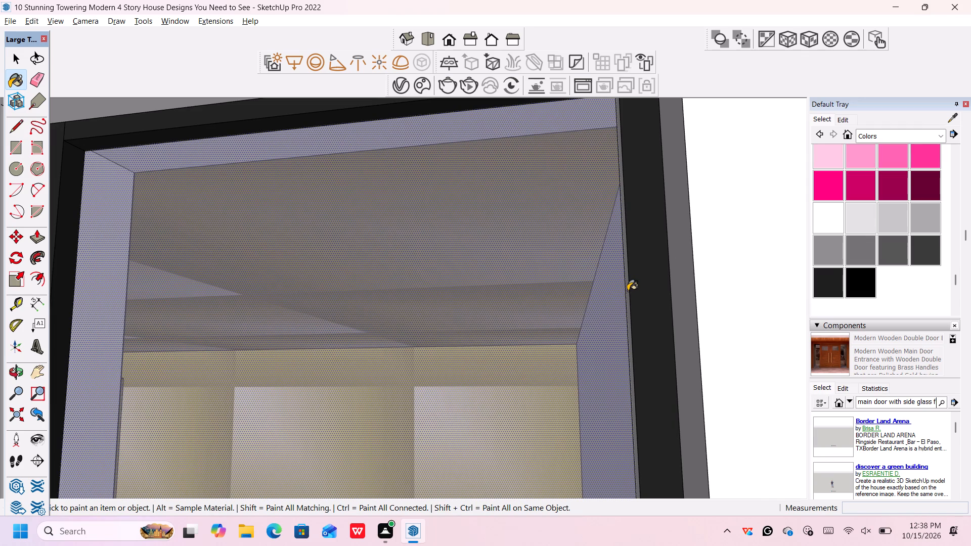
{"action": "left_click", "coordinate": [627, 291]}
Paint the inner face of the window frame's bottom rail with Color M08.
{"action": "scroll", "coordinate": [627, 291], "scroll_direction": "down", "scroll_amount": 17}
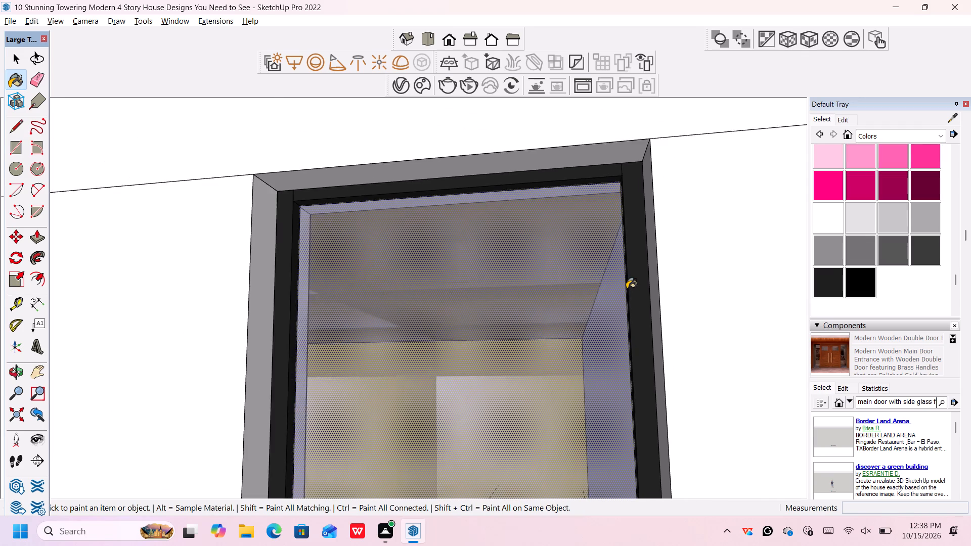
{"action": "scroll", "coordinate": [627, 289], "scroll_direction": "down", "scroll_amount": 19}
{"action": "middle_click_drag", "start_coordinate": [579, 358], "coordinate": [575, 403]}
{"action": "scroll", "coordinate": [575, 399], "scroll_direction": "down", "scroll_amount": 7}
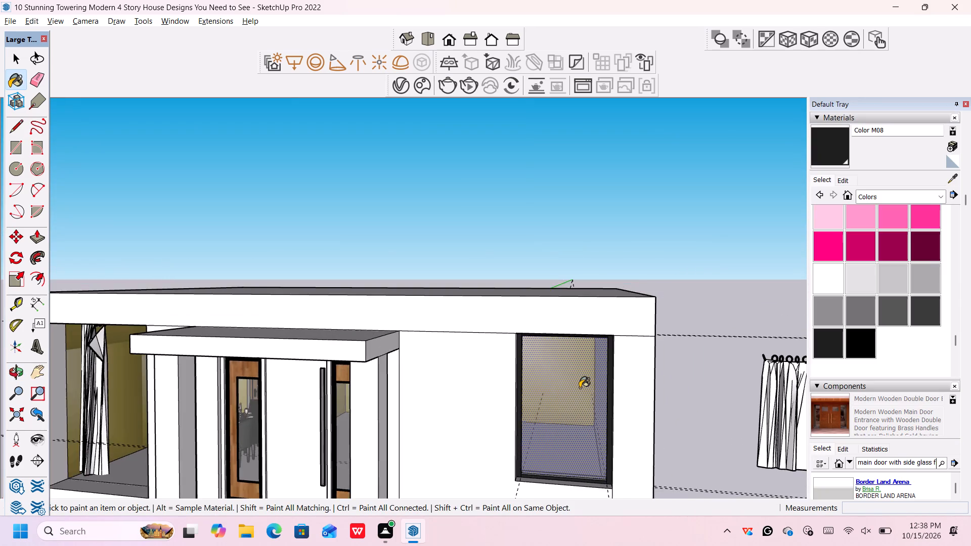
{"action": "scroll", "coordinate": [580, 388], "scroll_direction": "down", "scroll_amount": 5}
{"action": "scroll", "coordinate": [562, 464], "scroll_direction": "up", "scroll_amount": 15}
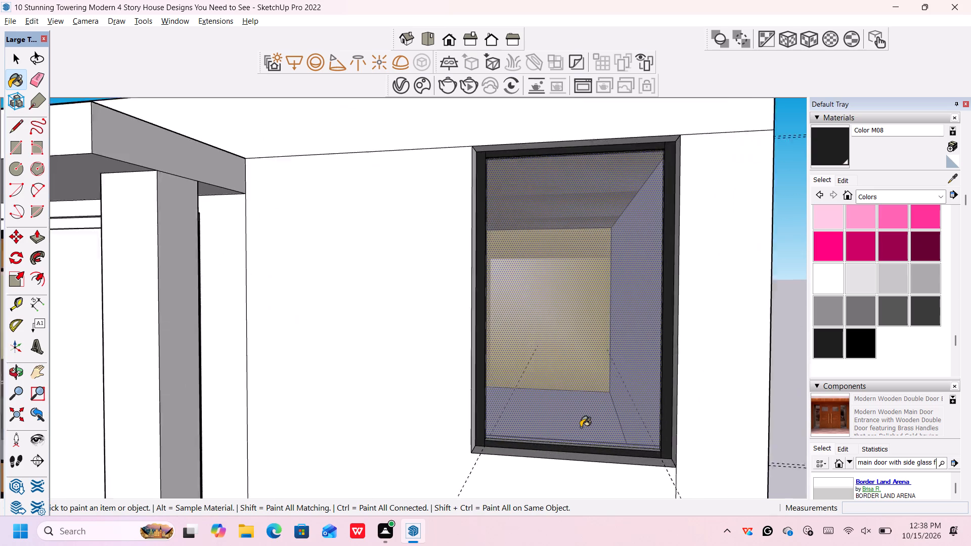
{"action": "scroll", "coordinate": [579, 435], "scroll_direction": "up", "scroll_amount": 6}
{"action": "scroll", "coordinate": [575, 446], "scroll_direction": "down", "scroll_amount": 1}
{"action": "scroll", "coordinate": [575, 447], "scroll_direction": "up", "scroll_amount": 5}
{"action": "left_click", "coordinate": [576, 453]}
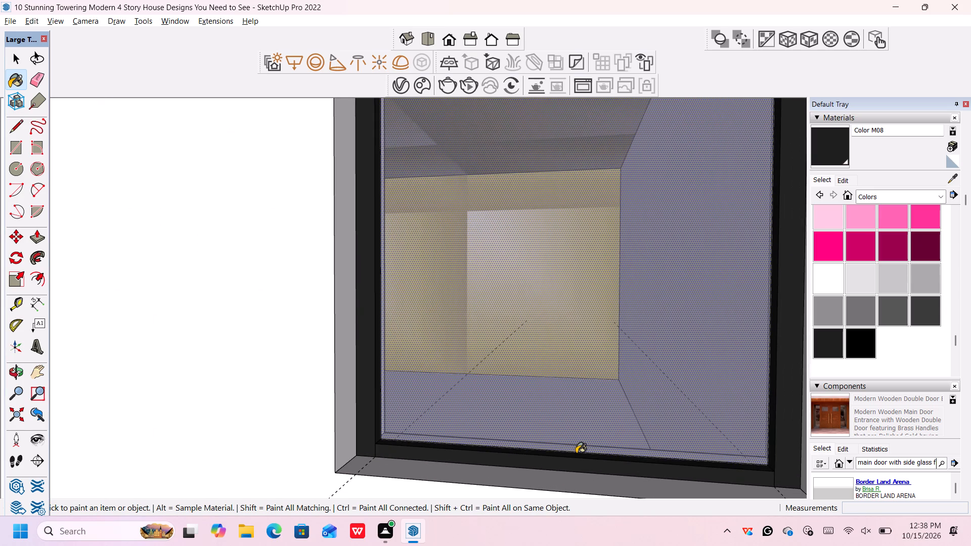
Delete the two horizontal guide lines running across the facade past the window end of the house.
{"action": "scroll", "coordinate": [576, 453], "scroll_direction": "down", "scroll_amount": 8}
{"action": "scroll", "coordinate": [572, 439], "scroll_direction": "down", "scroll_amount": 14}
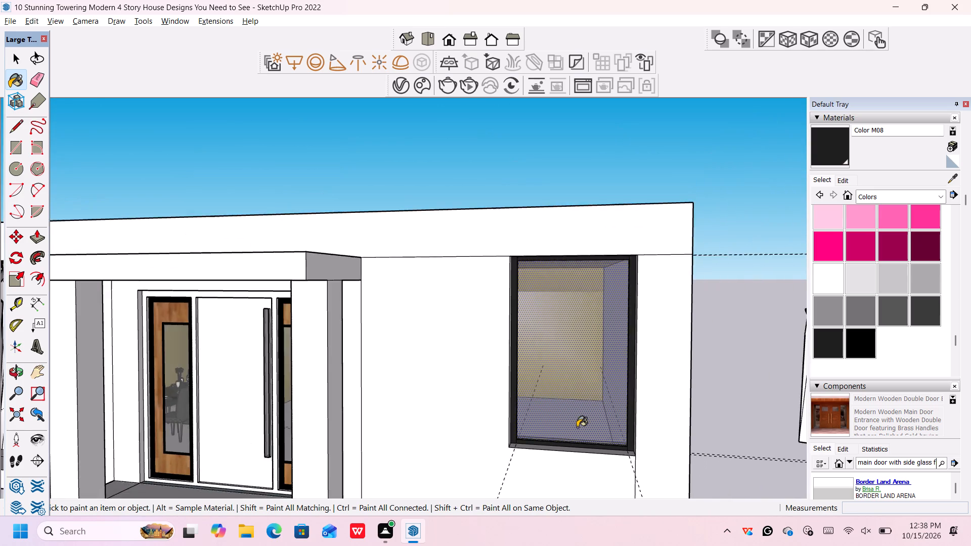
{"action": "scroll", "coordinate": [578, 427], "scroll_direction": "down", "scroll_amount": 5}
{"action": "scroll", "coordinate": [637, 380], "scroll_direction": "down", "scroll_amount": 5}
{"action": "key", "text": "space"}
{"action": "left_click_drag", "start_coordinate": [725, 312], "coordinate": [675, 453]}
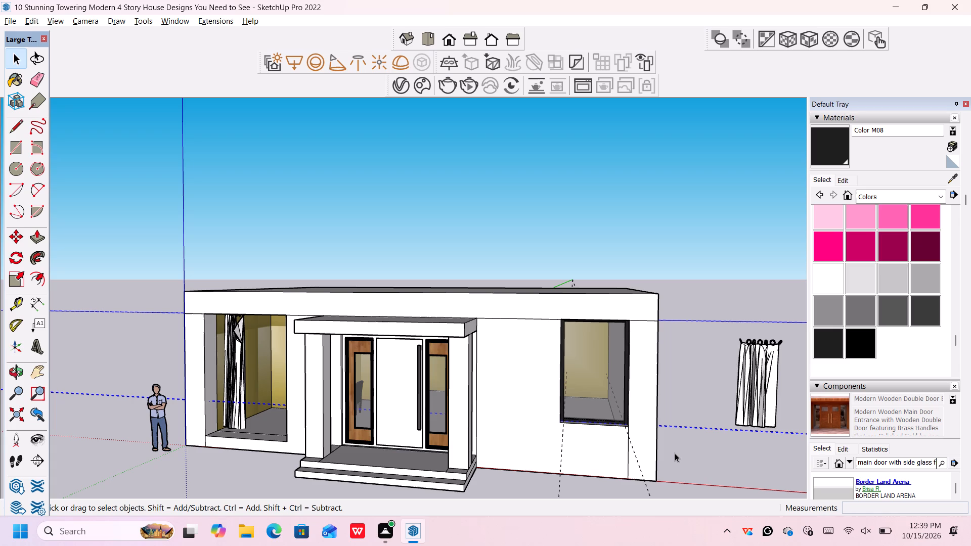
{"action": "key", "text": "Delete"}
{"action": "scroll", "coordinate": [681, 447], "scroll_direction": "down", "scroll_amount": 11}
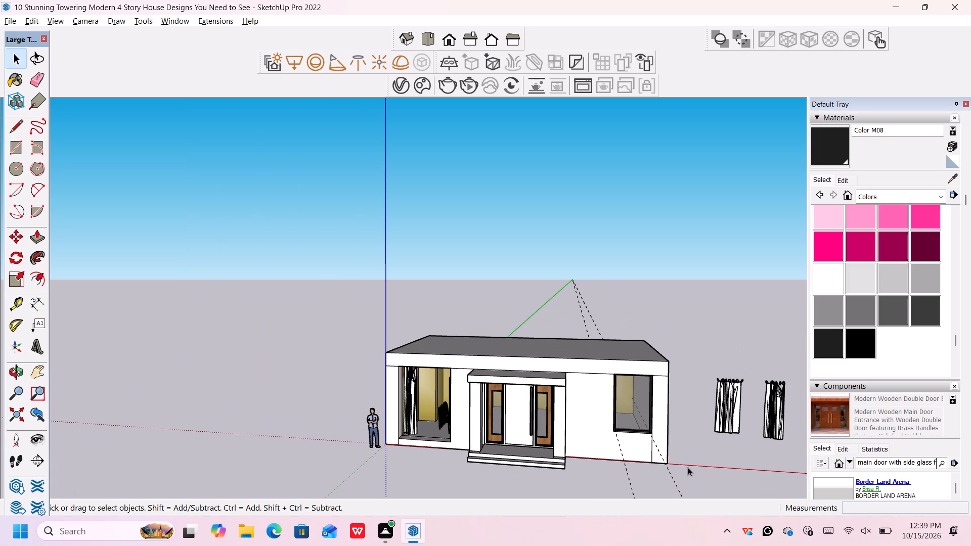
Delete the two remaining guide lines that cross the ground in front of the finished window.
{"action": "left_click_drag", "start_coordinate": [688, 470], "coordinate": [621, 492]}
{"action": "key", "text": "Delete"}
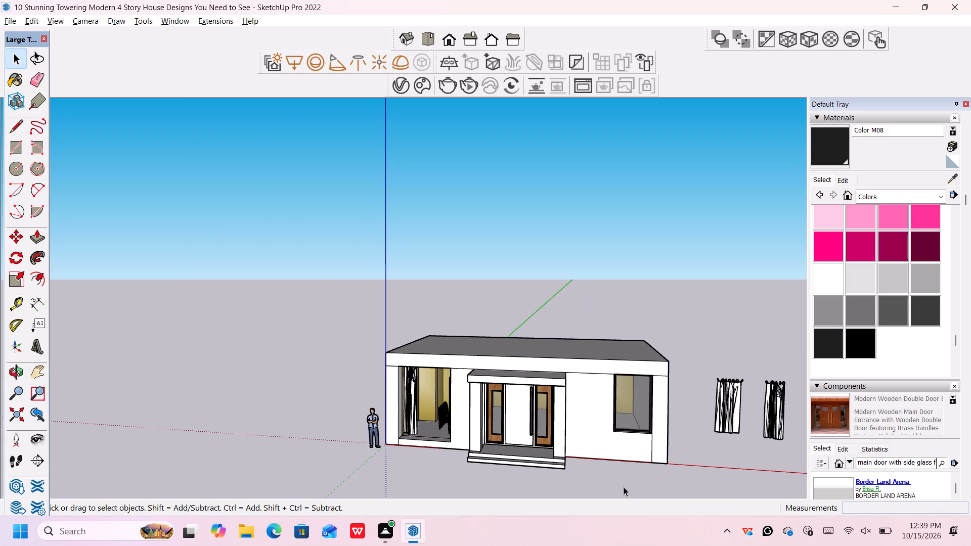
On the sill of the curtained dining-room window opening, place a guide 1' in from the outer edge.
{"action": "scroll", "coordinate": [425, 416], "scroll_direction": "up", "scroll_amount": 5}
{"action": "scroll", "coordinate": [427, 414], "scroll_direction": "down", "scroll_amount": 3}
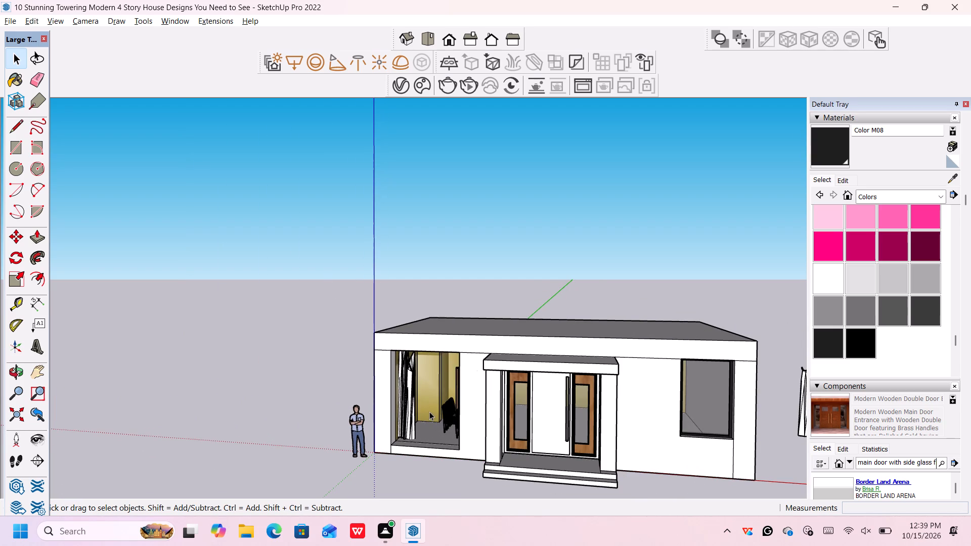
{"action": "scroll", "coordinate": [429, 413], "scroll_direction": "up", "scroll_amount": 2}
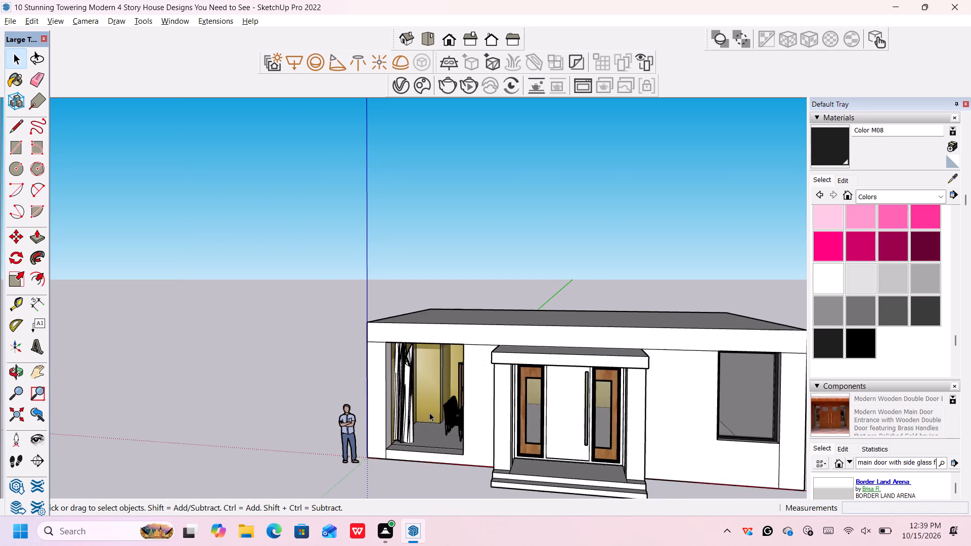
{"action": "scroll", "coordinate": [429, 413], "scroll_direction": "down", "scroll_amount": 1}
{"action": "middle_click_drag", "start_coordinate": [428, 413], "coordinate": [382, 386], "text": "shift"}
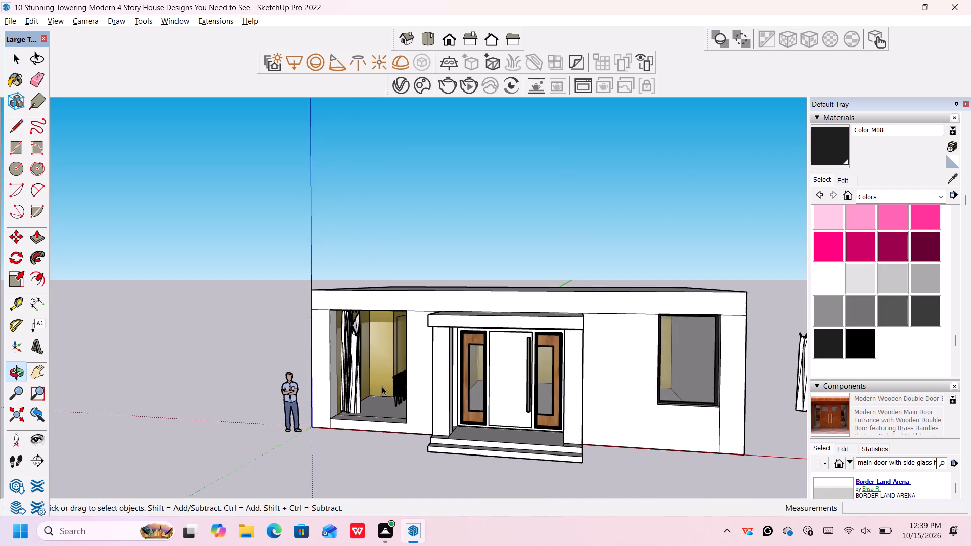
{"action": "scroll", "coordinate": [378, 395], "scroll_direction": "up", "scroll_amount": 5}
{"action": "scroll", "coordinate": [371, 406], "scroll_direction": "down", "scroll_amount": 1}
{"action": "middle_click_drag", "start_coordinate": [371, 406], "coordinate": [439, 416]}
{"action": "middle_click_drag", "start_coordinate": [441, 416], "coordinate": [455, 415]}
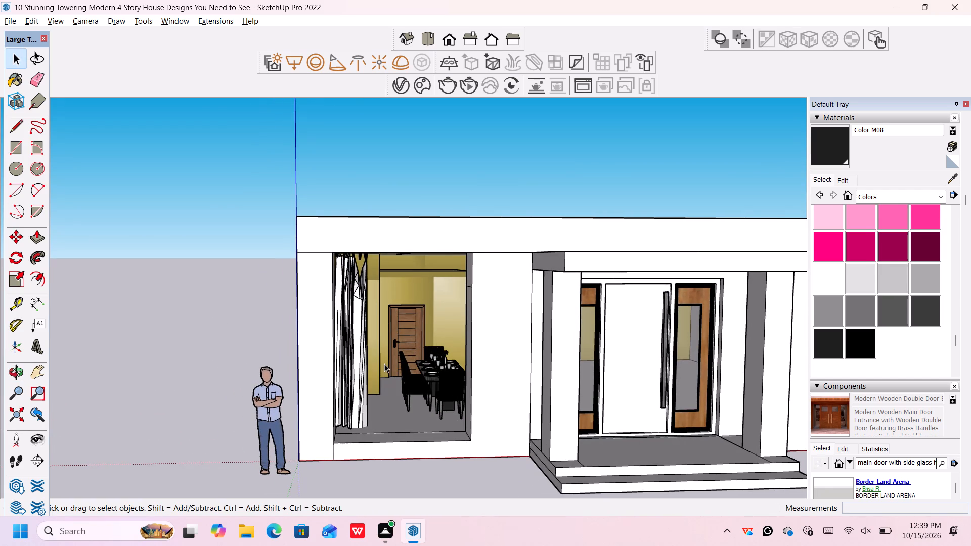
{"action": "scroll", "coordinate": [413, 428], "scroll_direction": "up", "scroll_amount": 4}
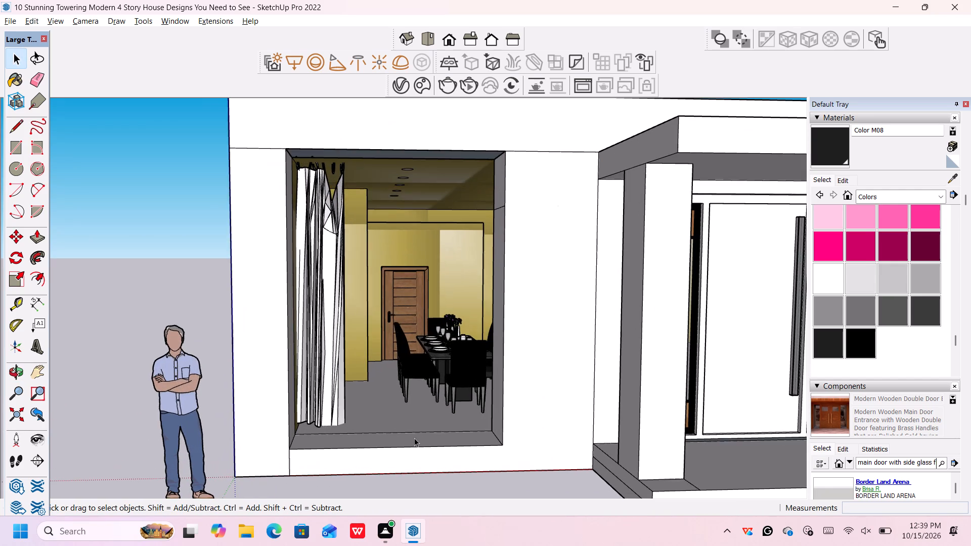
{"action": "middle_click_drag", "start_coordinate": [431, 443], "coordinate": [399, 449]}
{"action": "scroll", "coordinate": [399, 450], "scroll_direction": "up", "scroll_amount": 3}
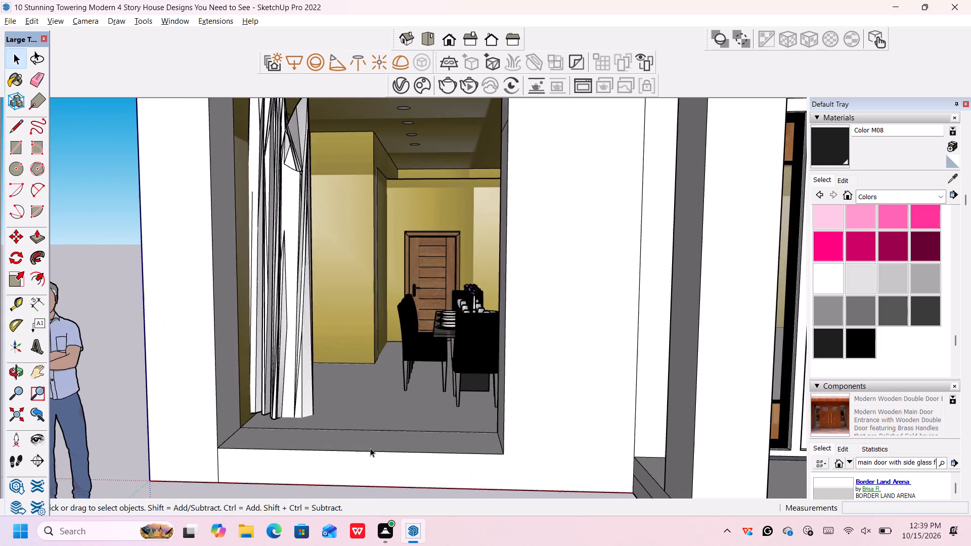
{"action": "scroll", "coordinate": [371, 448], "scroll_direction": "down", "scroll_amount": 4}
{"action": "middle_click_drag", "start_coordinate": [385, 450], "coordinate": [409, 488]}
{"action": "scroll", "coordinate": [413, 479], "scroll_direction": "up", "scroll_amount": 2}
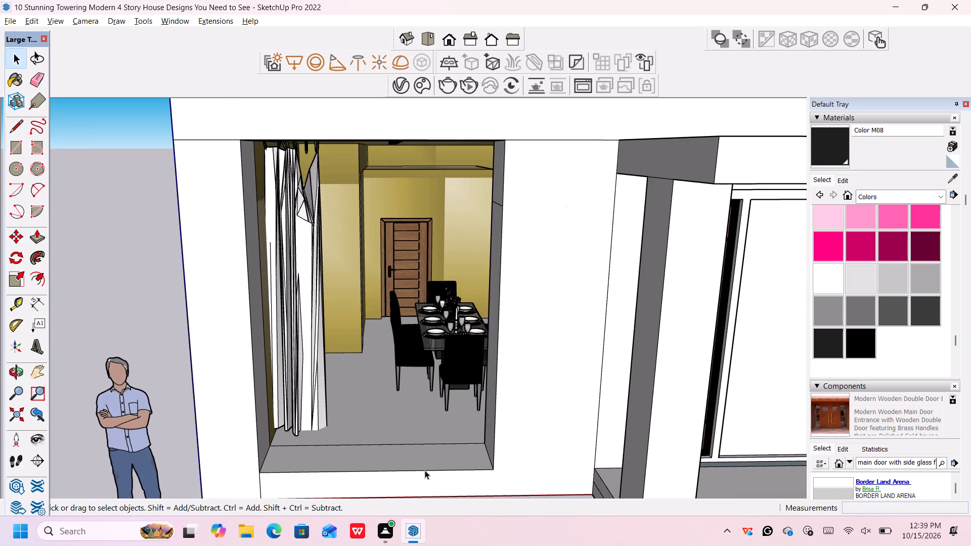
{"action": "scroll", "coordinate": [386, 452], "scroll_direction": "up", "scroll_amount": 1}
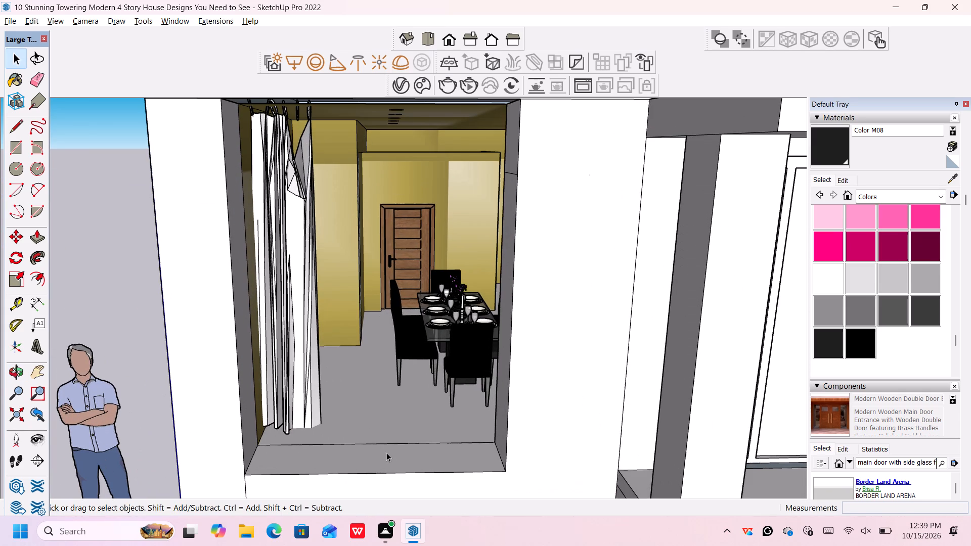
{"action": "scroll", "coordinate": [397, 465], "scroll_direction": "up", "scroll_amount": 1}
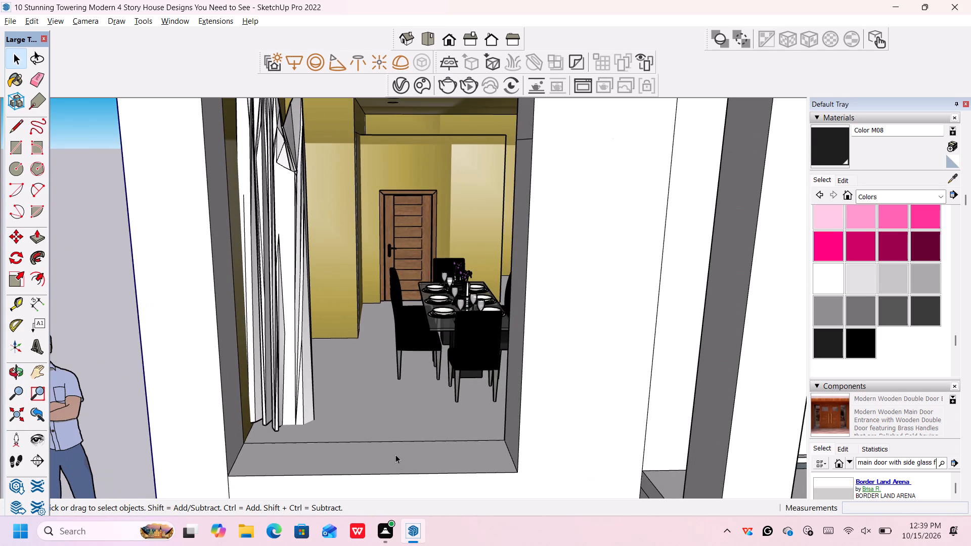
{"action": "key", "text": "t"}
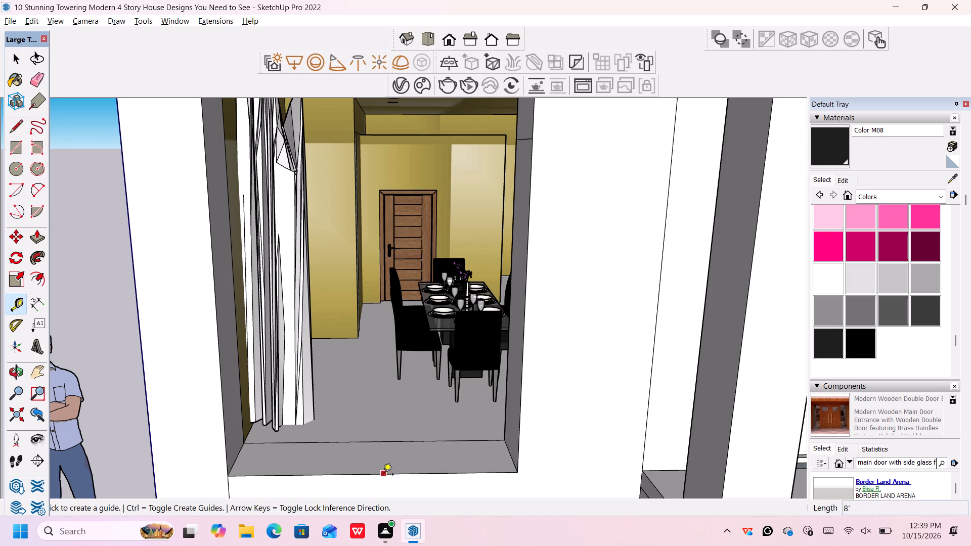
{"action": "left_click", "coordinate": [382, 475]}
{"action": "key", "text": "1"}
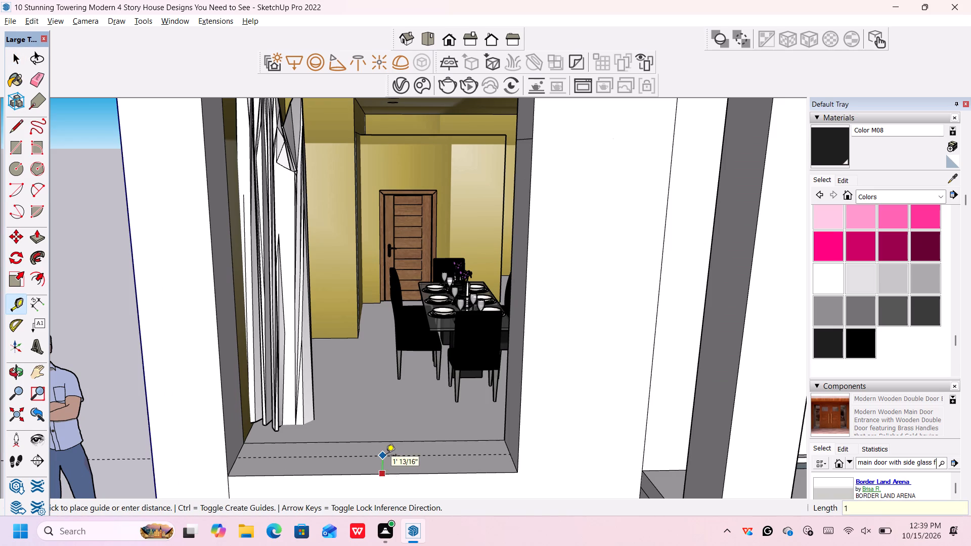
{"action": "key", "text": "apostrophe"}
{"action": "key", "text": "Return"}
Place a second lengthwise guide on the sill, 3" from the first guide toward the outer edge.
{"action": "scroll", "coordinate": [370, 457], "scroll_direction": "up", "scroll_amount": 3}
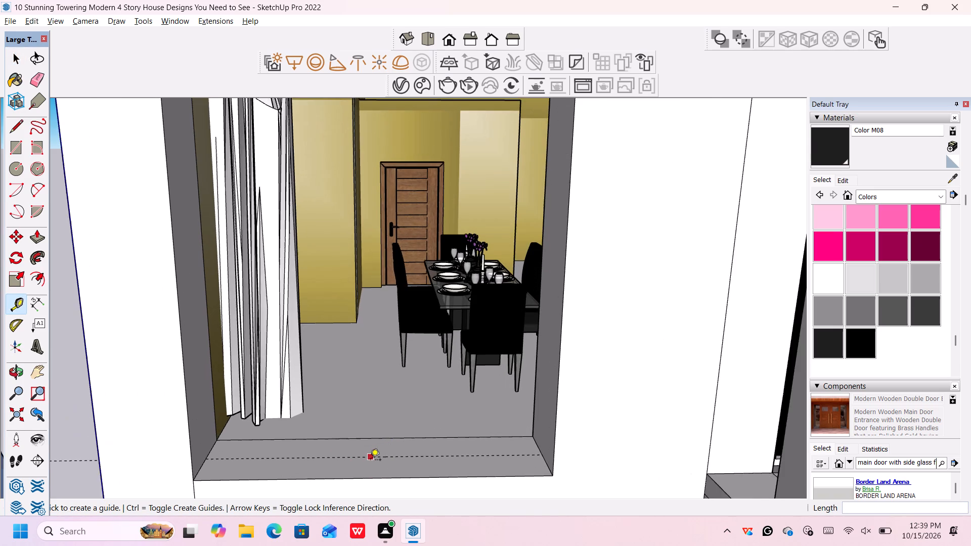
{"action": "left_click", "coordinate": [370, 460]}
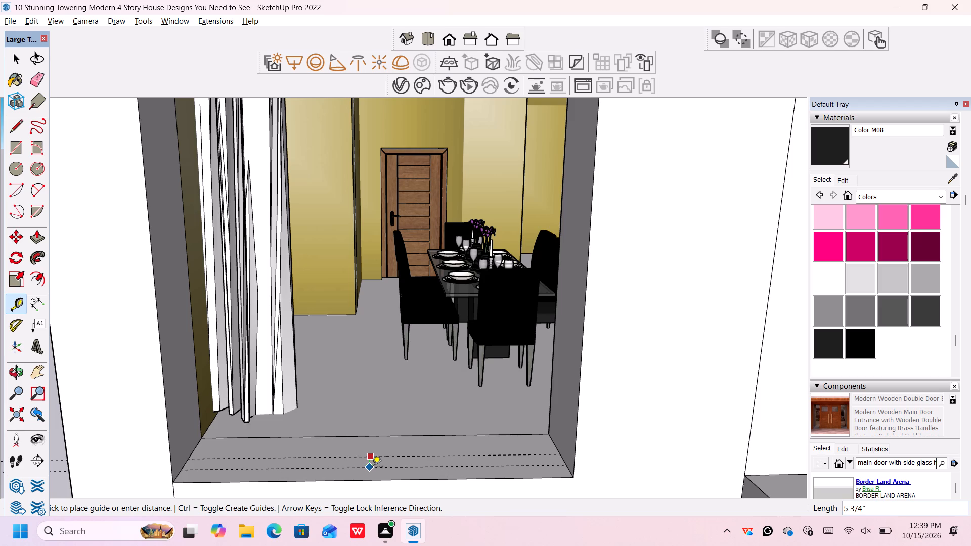
{"action": "type", "text": "3\""}
{"action": "key", "text": "Return"}
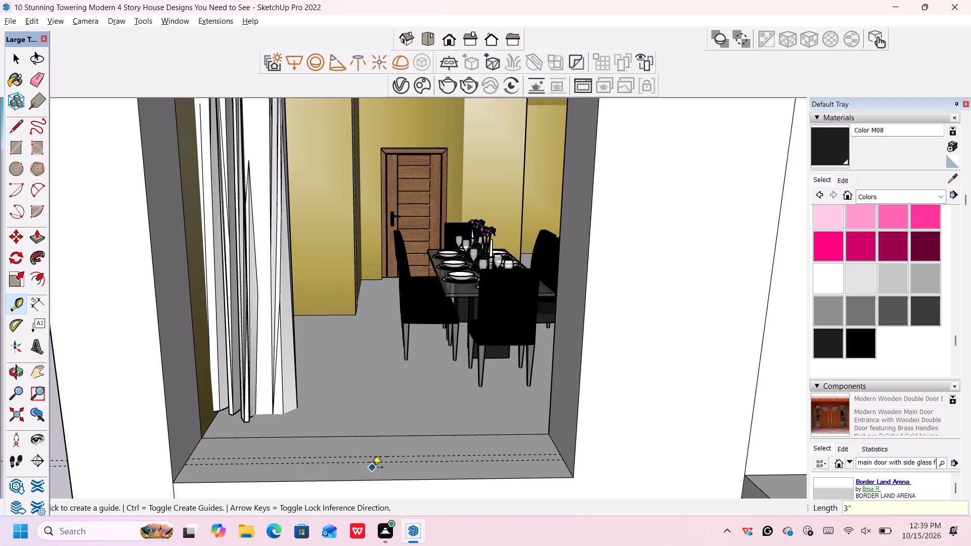
Place a guide on the sill 3" inward from each of the two side jambs of the opening.
{"action": "left_click", "coordinate": [194, 450]}
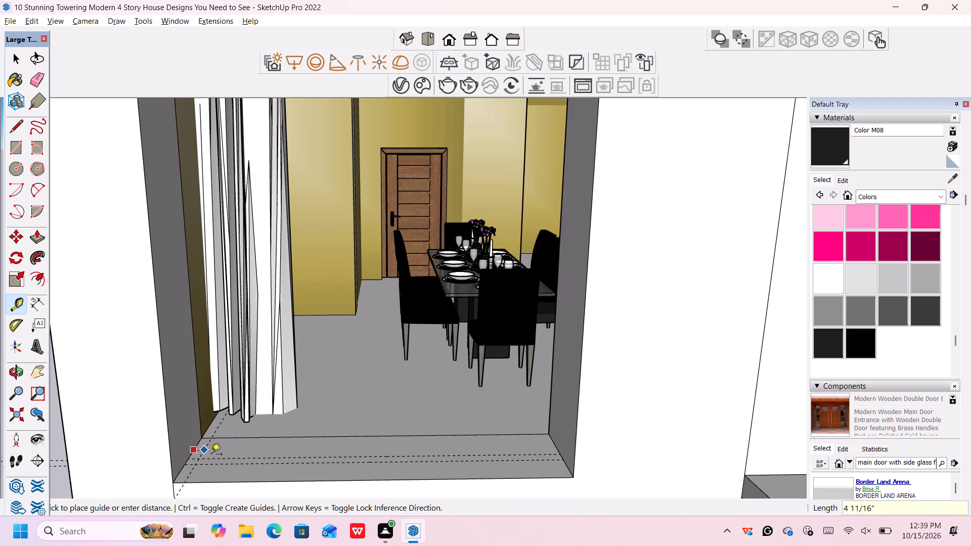
{"action": "key", "text": "3"}
{"action": "key", "text": "shift+quotedbl"}
{"action": "key", "text": "Return"}
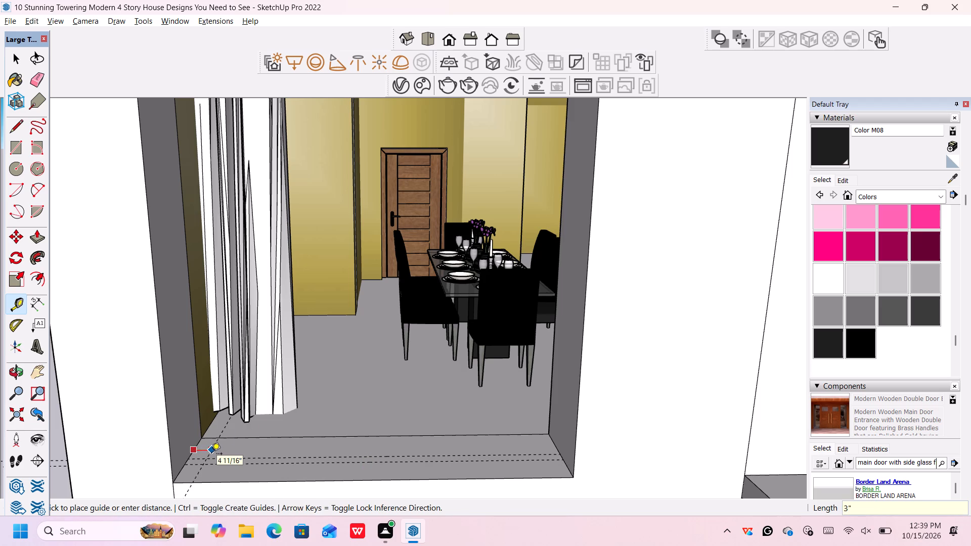
{"action": "left_click", "coordinate": [553, 442]}
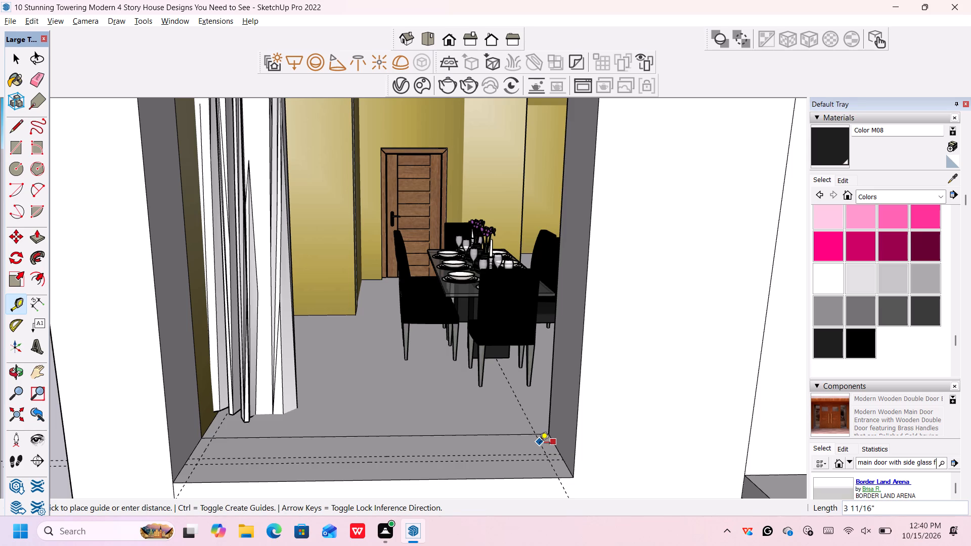
{"action": "key", "text": "3"}
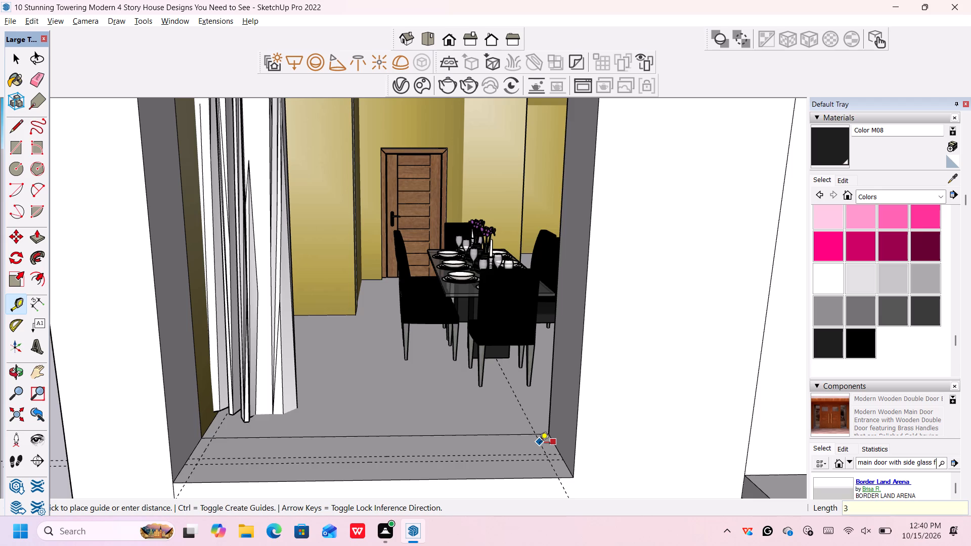
{"action": "key", "text": "shift+quotedbl"}
{"action": "key", "text": "Return"}
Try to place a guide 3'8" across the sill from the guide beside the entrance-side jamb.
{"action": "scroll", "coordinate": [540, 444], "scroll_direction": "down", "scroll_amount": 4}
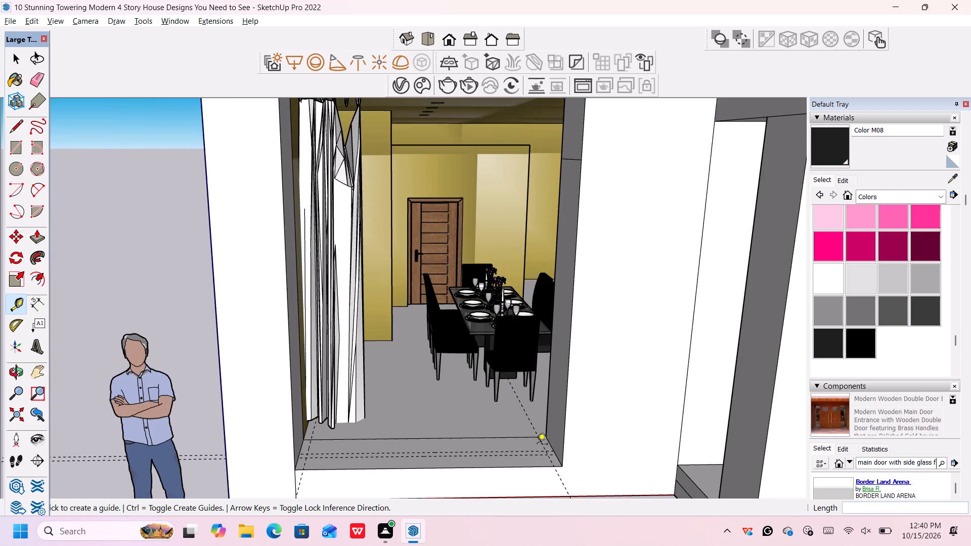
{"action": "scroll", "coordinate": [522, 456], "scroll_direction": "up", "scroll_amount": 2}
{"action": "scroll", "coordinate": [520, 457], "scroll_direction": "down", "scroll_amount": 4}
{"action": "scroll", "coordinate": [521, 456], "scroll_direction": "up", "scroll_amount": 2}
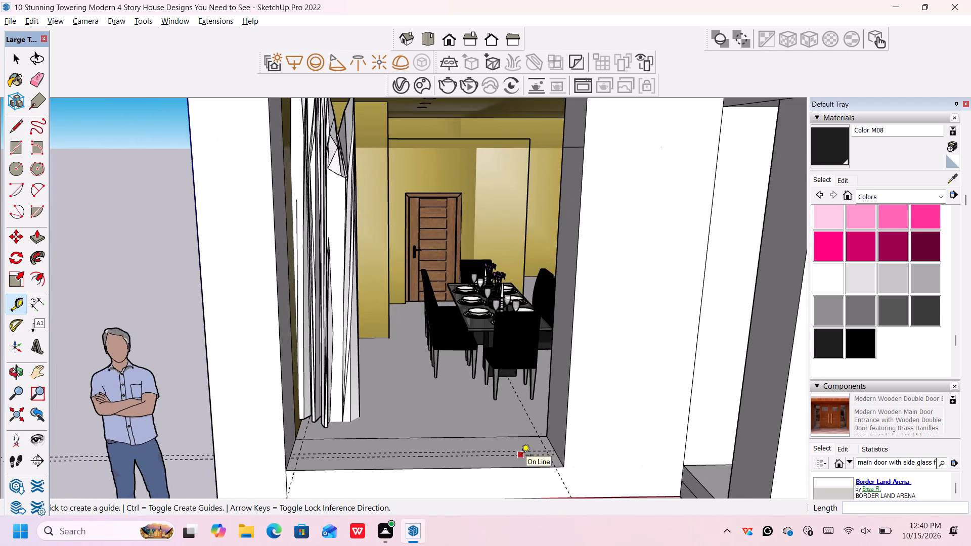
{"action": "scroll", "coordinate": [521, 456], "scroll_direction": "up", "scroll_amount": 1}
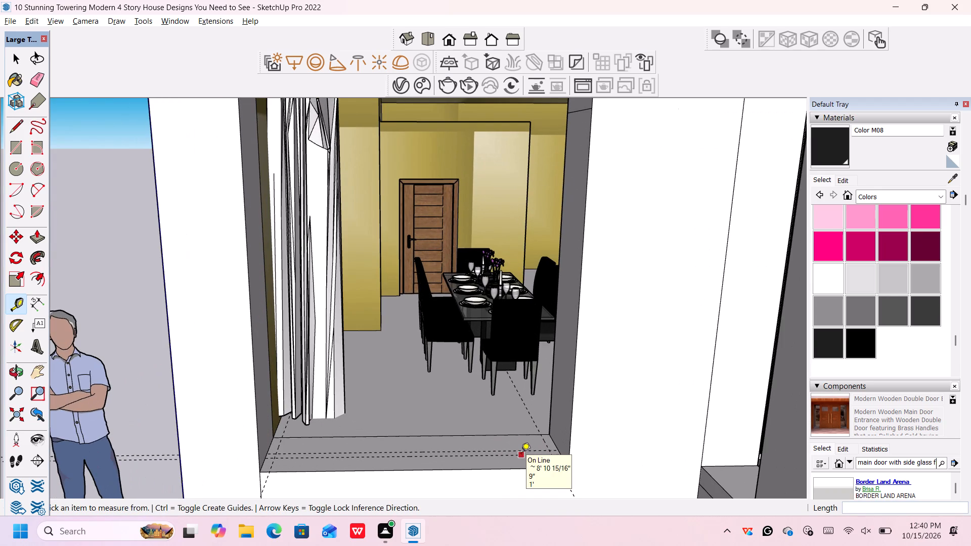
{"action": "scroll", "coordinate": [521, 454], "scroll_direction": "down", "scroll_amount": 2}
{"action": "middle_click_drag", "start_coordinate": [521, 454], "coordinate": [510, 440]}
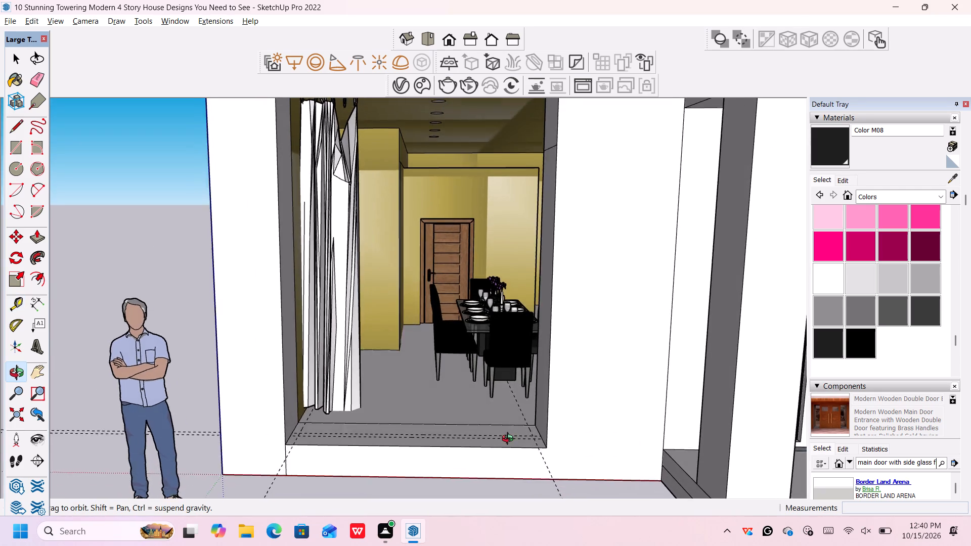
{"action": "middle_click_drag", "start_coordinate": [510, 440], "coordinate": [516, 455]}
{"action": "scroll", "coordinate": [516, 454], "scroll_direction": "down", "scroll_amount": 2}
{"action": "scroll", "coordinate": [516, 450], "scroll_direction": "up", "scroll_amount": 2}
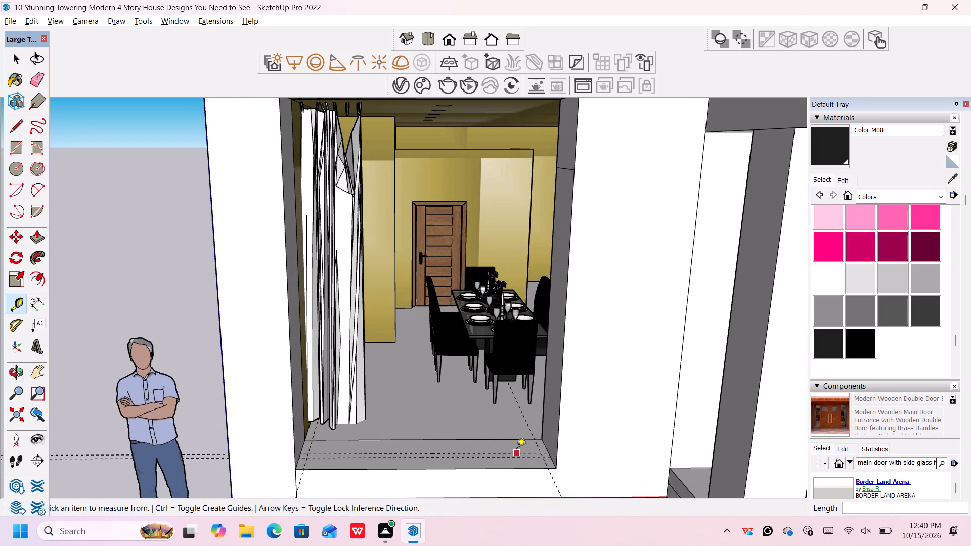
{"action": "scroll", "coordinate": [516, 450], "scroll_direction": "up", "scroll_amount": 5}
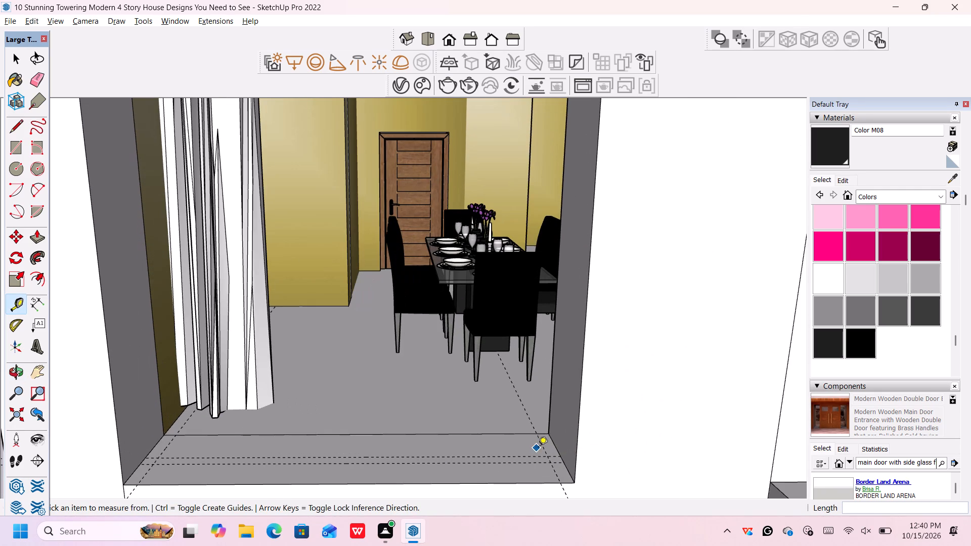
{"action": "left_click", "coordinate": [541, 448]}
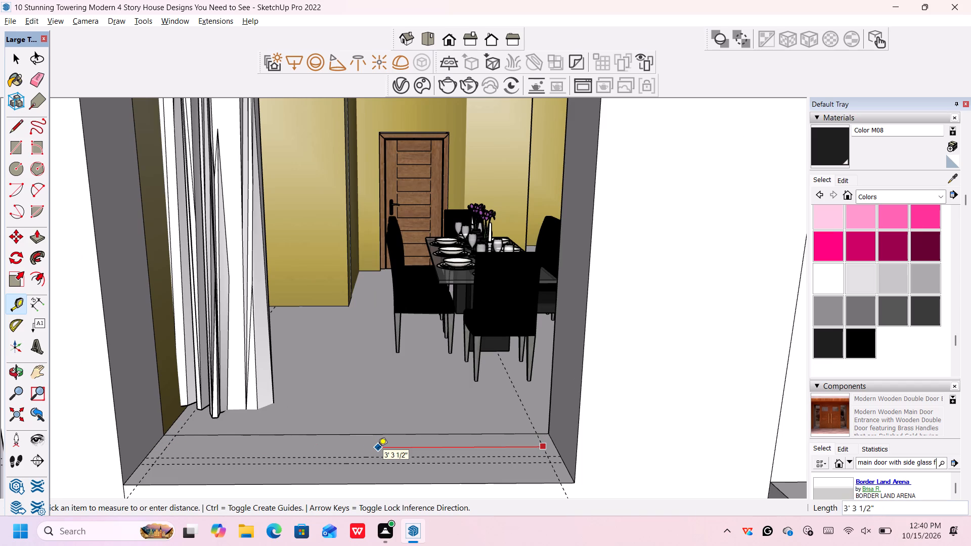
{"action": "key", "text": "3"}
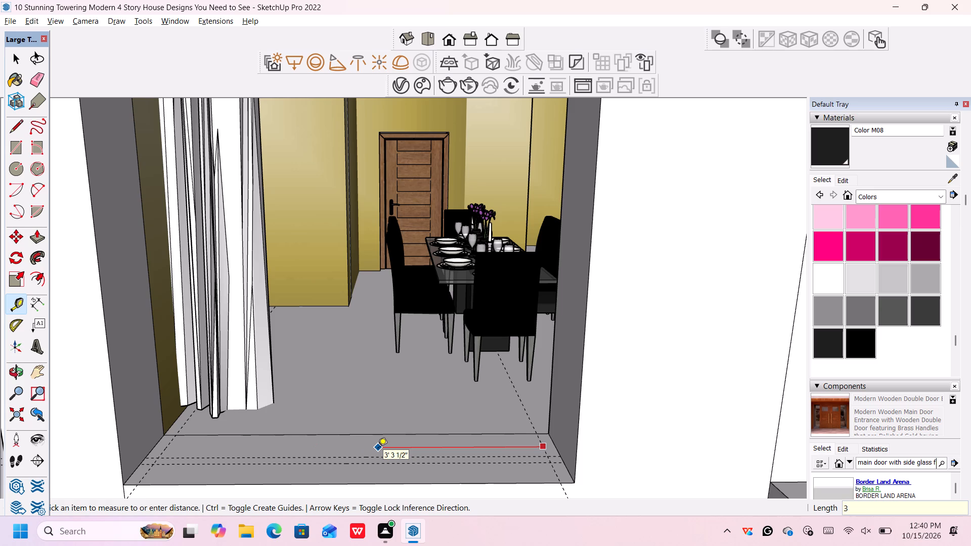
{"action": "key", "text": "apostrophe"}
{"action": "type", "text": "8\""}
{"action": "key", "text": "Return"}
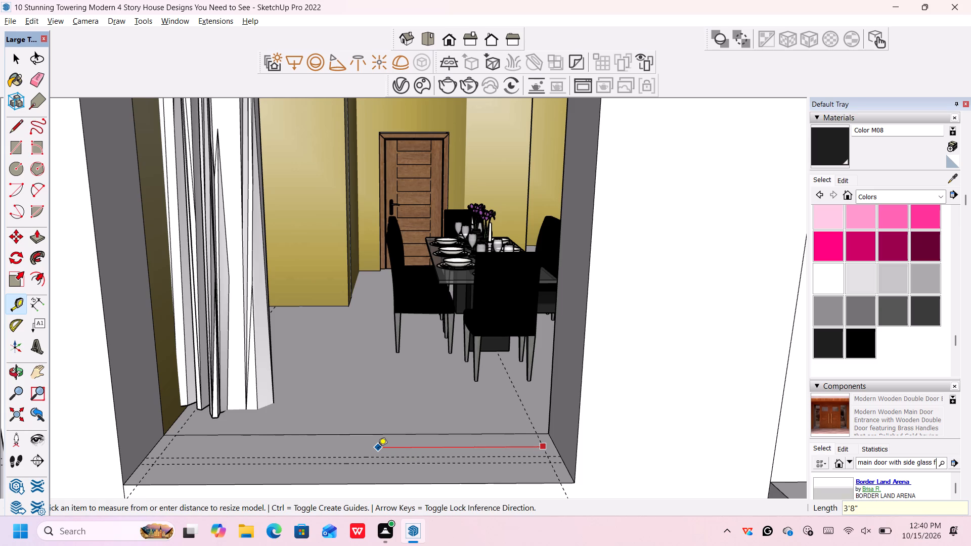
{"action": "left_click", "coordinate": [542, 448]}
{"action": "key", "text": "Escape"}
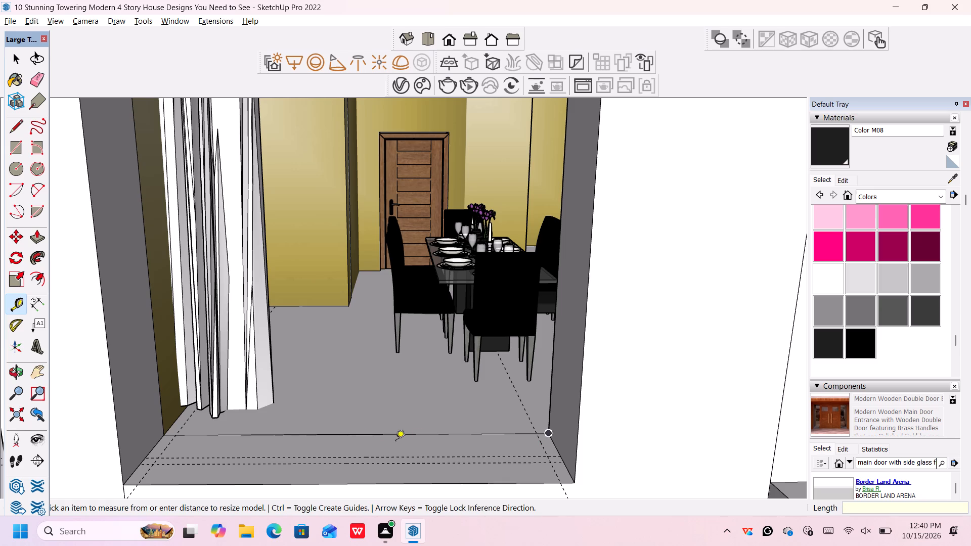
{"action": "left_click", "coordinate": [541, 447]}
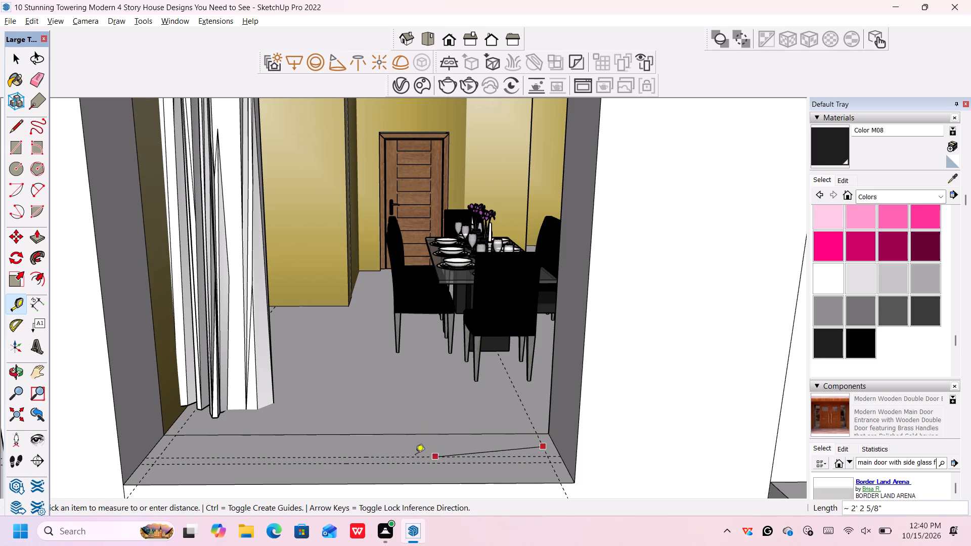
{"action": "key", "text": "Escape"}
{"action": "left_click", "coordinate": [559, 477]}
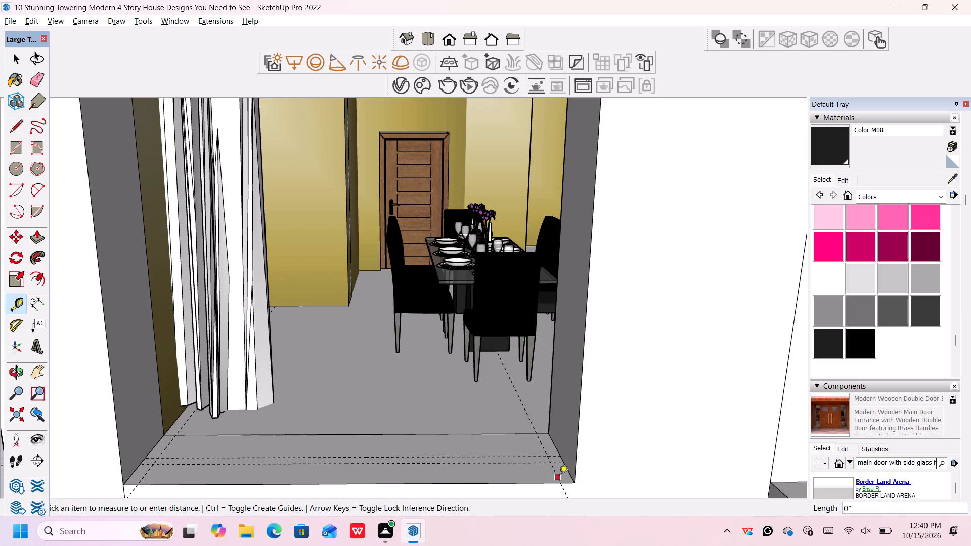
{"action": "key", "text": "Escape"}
Place a guide 3'8" across the sill from the guide beside the entrance-side jamb.
{"action": "key", "text": "space"}
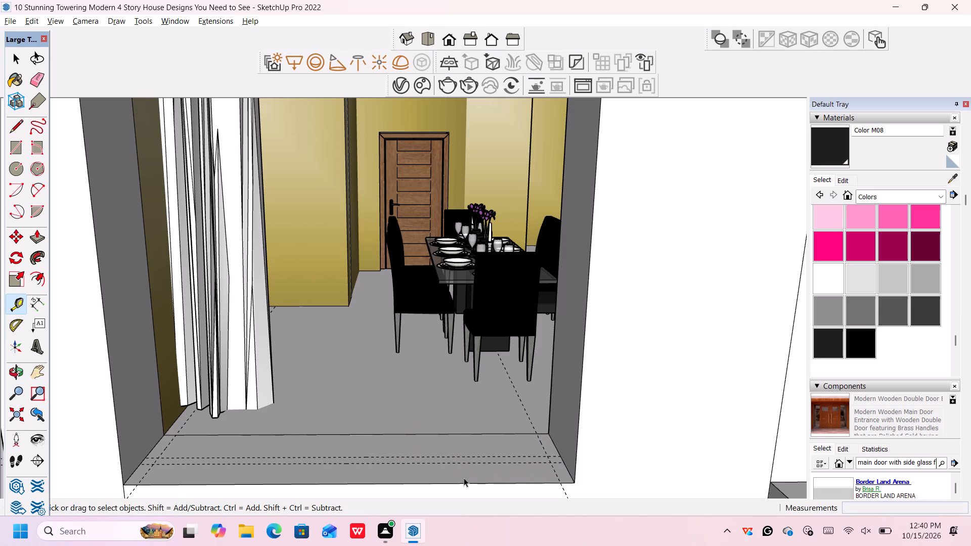
{"action": "type", "text": "t"}
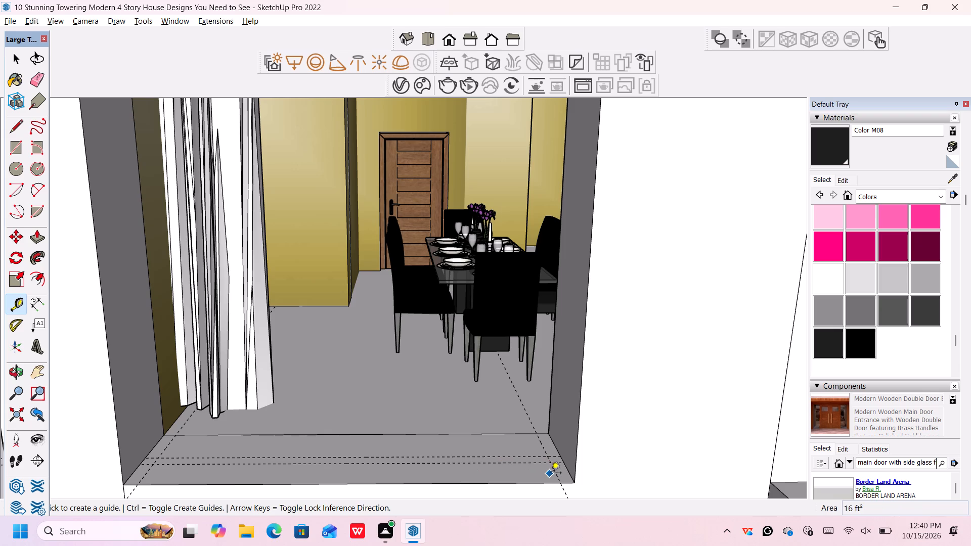
{"action": "left_click", "coordinate": [554, 473]}
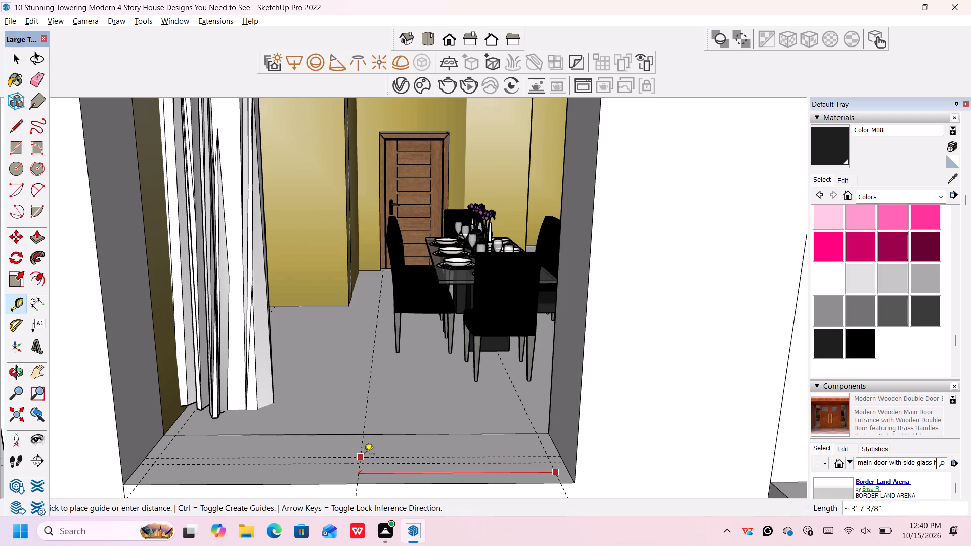
{"action": "type", "text": "3'"}
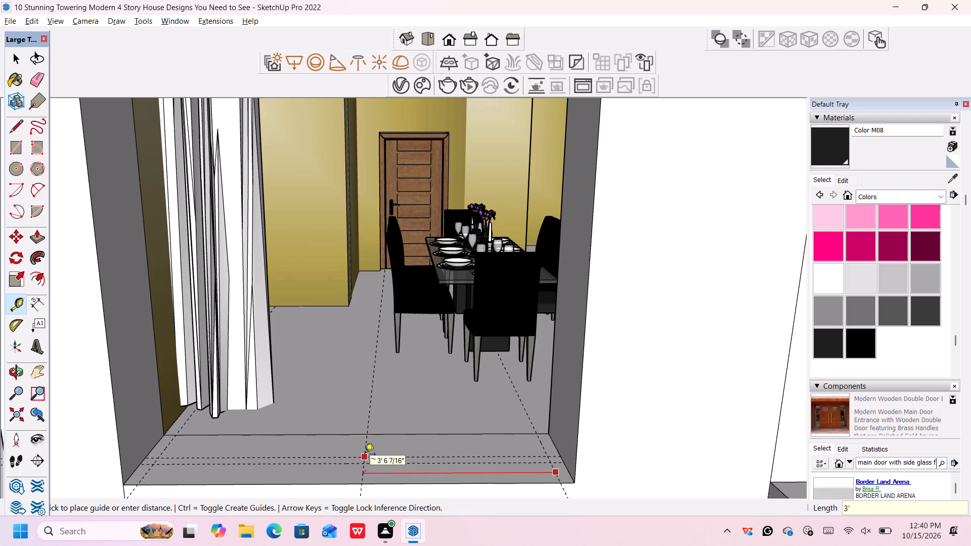
{"action": "key", "text": "8"}
{"action": "key", "text": "shift+quotedbl"}
{"action": "key", "text": "Return"}
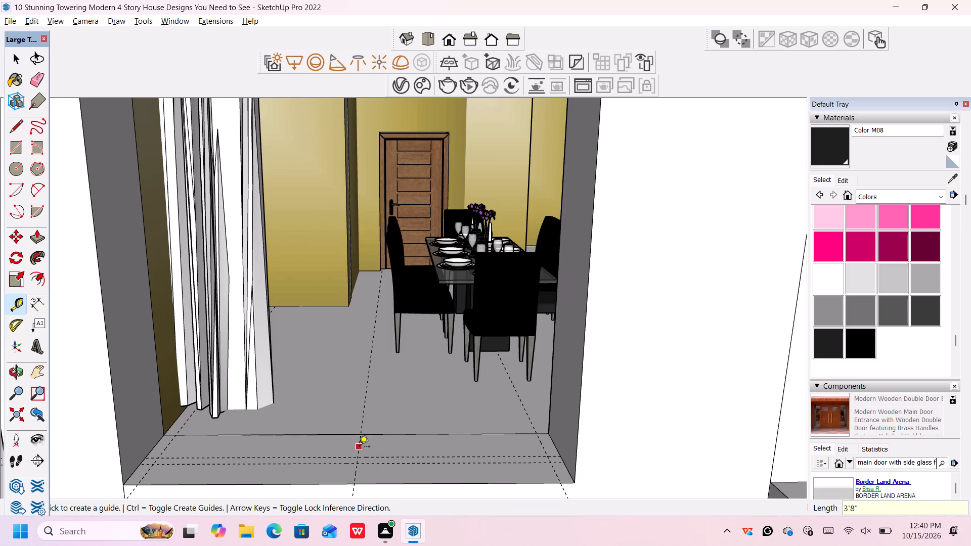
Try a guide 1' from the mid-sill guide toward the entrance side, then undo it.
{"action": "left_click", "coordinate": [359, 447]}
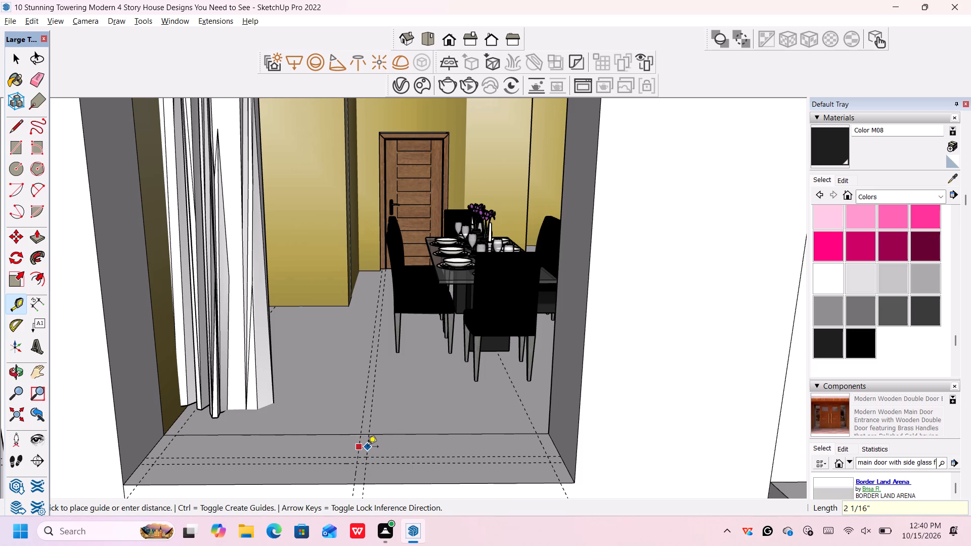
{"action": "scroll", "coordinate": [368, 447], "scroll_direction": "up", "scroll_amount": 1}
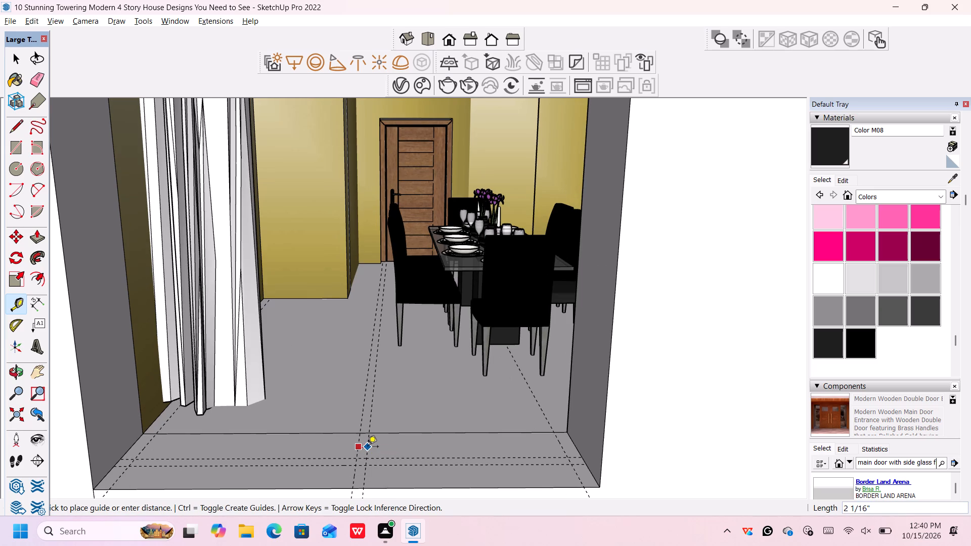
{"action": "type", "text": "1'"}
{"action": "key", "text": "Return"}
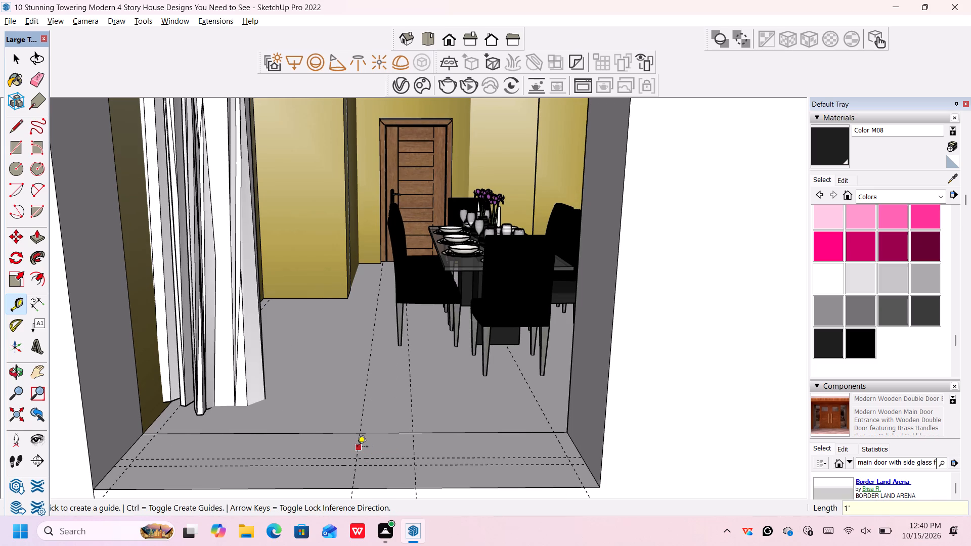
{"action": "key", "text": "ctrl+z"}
Place a guide 1" to each side of the mid-sill guide to mark the centre mullion.
{"action": "left_click", "coordinate": [356, 446]}
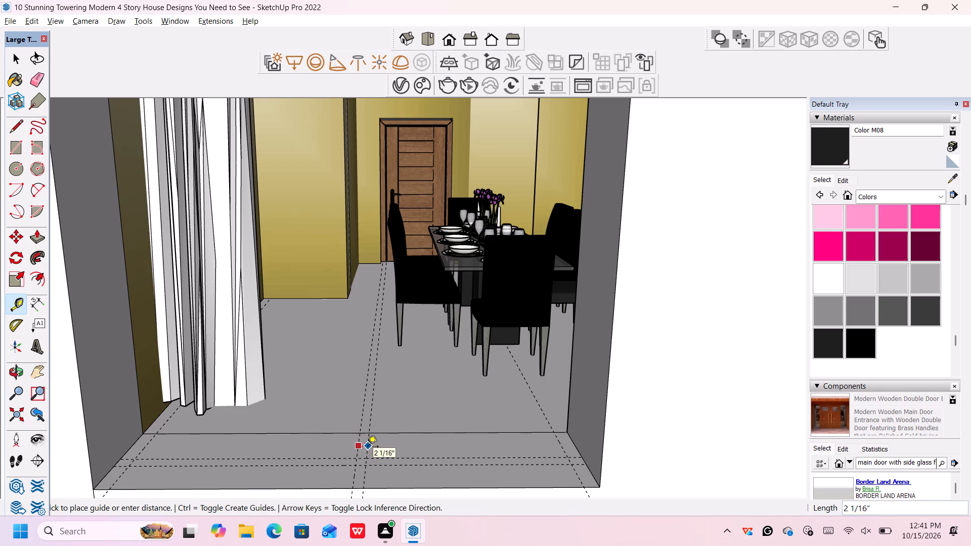
{"action": "type", "text": "1\""}
{"action": "key", "text": "Return"}
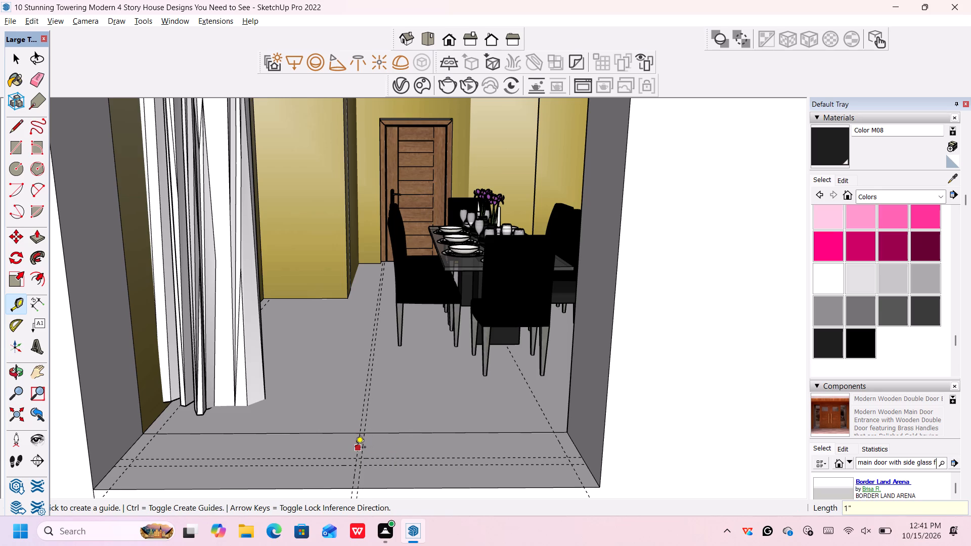
{"action": "left_click", "coordinate": [356, 447]}
{"action": "key", "text": "1"}
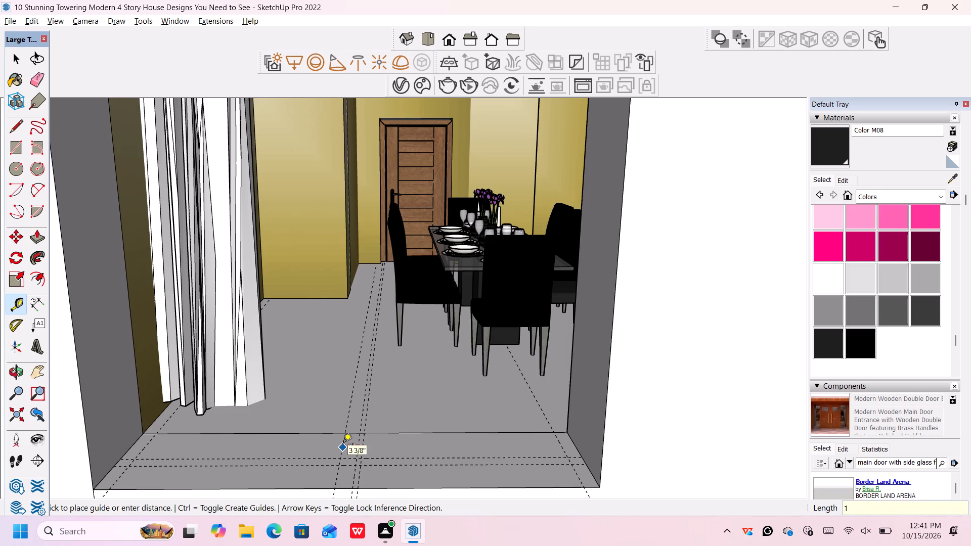
{"action": "key", "text": "shift+quotedbl"}
{"action": "key", "text": "Return"}
Delete the middle of the three closely spaced guides at the centre of the sill.
{"action": "key", "text": "space"}
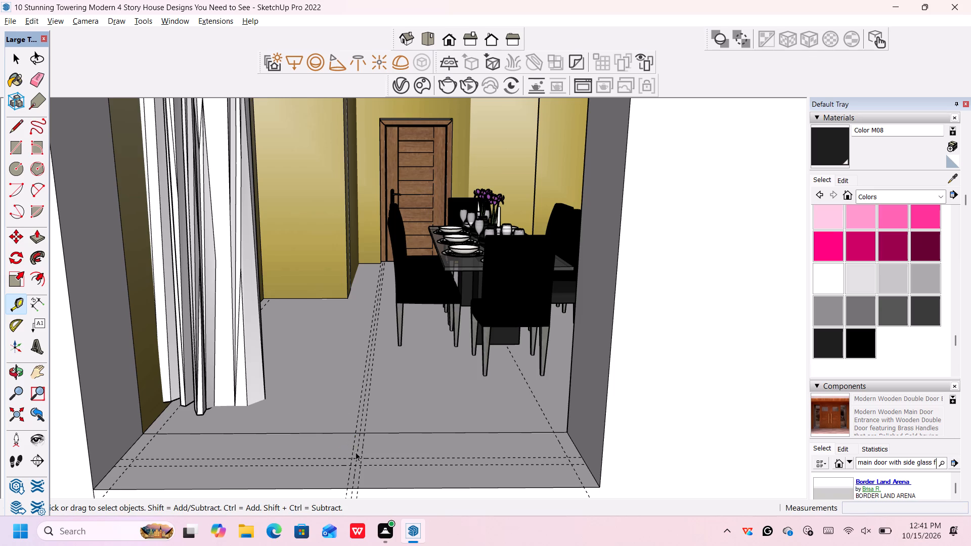
{"action": "left_click", "coordinate": [358, 453]}
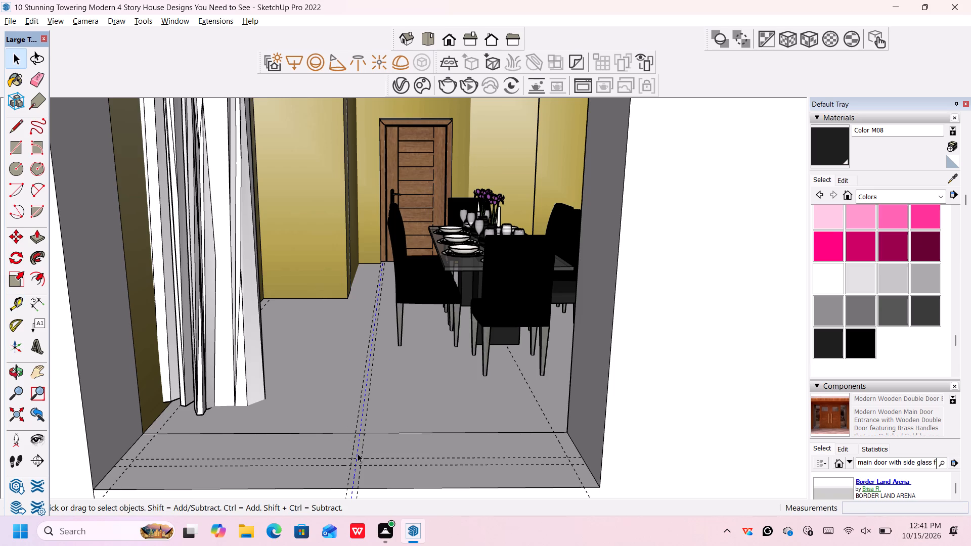
{"action": "key", "text": "Delete"}
Draw two 8' lines across the sill from jamb to jamb, along the two lengthwise guides.
{"action": "scroll", "coordinate": [358, 452], "scroll_direction": "down", "scroll_amount": 3}
{"action": "scroll", "coordinate": [358, 452], "scroll_direction": "up", "scroll_amount": 3}
{"action": "scroll", "coordinate": [358, 452], "scroll_direction": "down", "scroll_amount": 4}
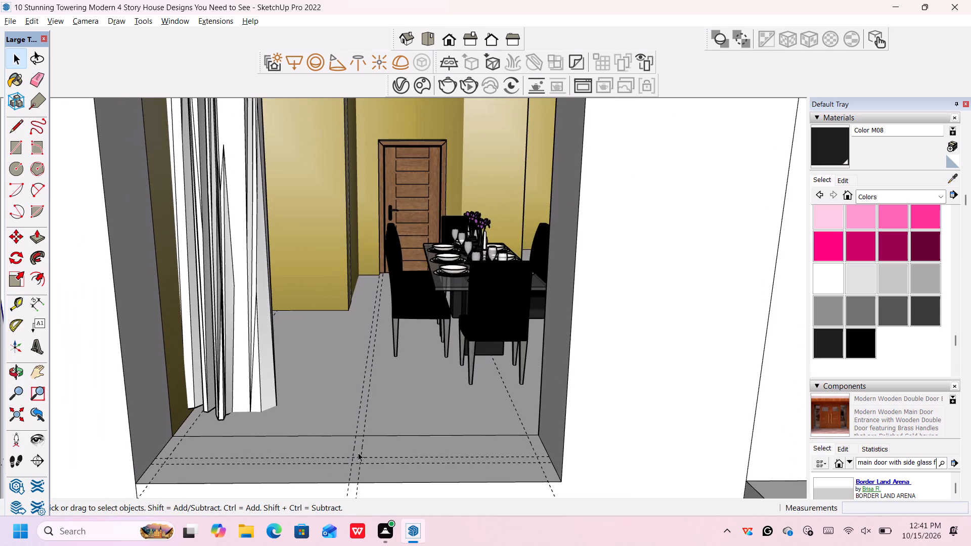
{"action": "key", "text": "l"}
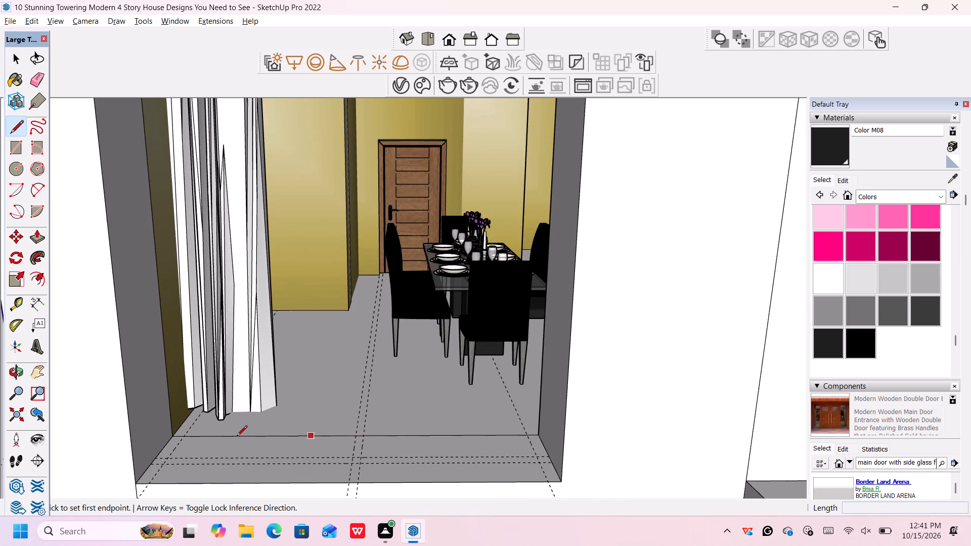
{"action": "scroll", "coordinate": [130, 462], "scroll_direction": "up", "scroll_amount": 3}
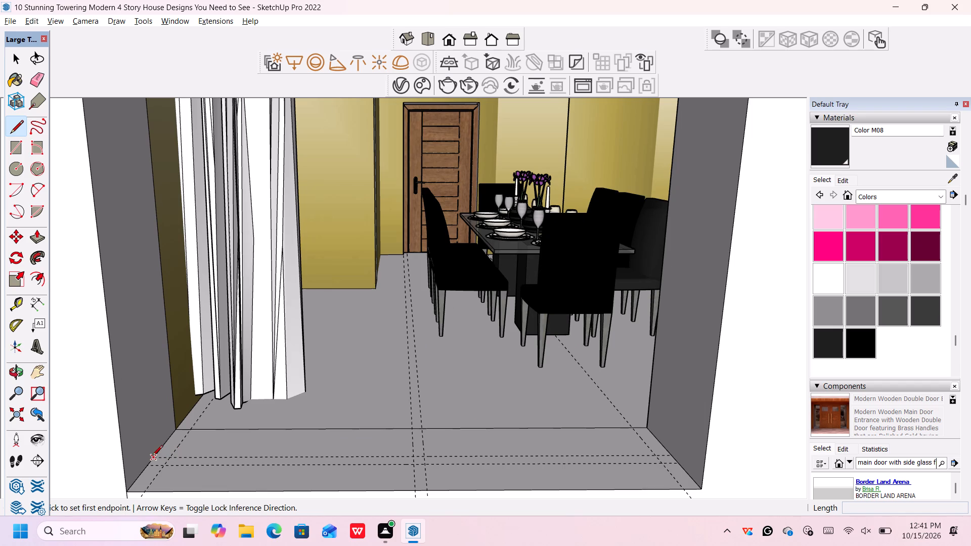
{"action": "left_click", "coordinate": [154, 457]}
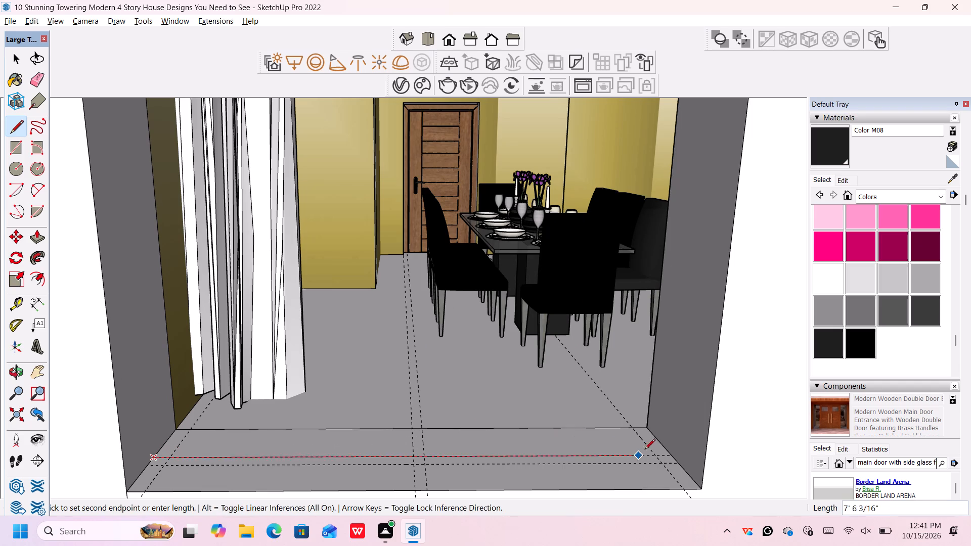
{"action": "left_click", "coordinate": [671, 456]}
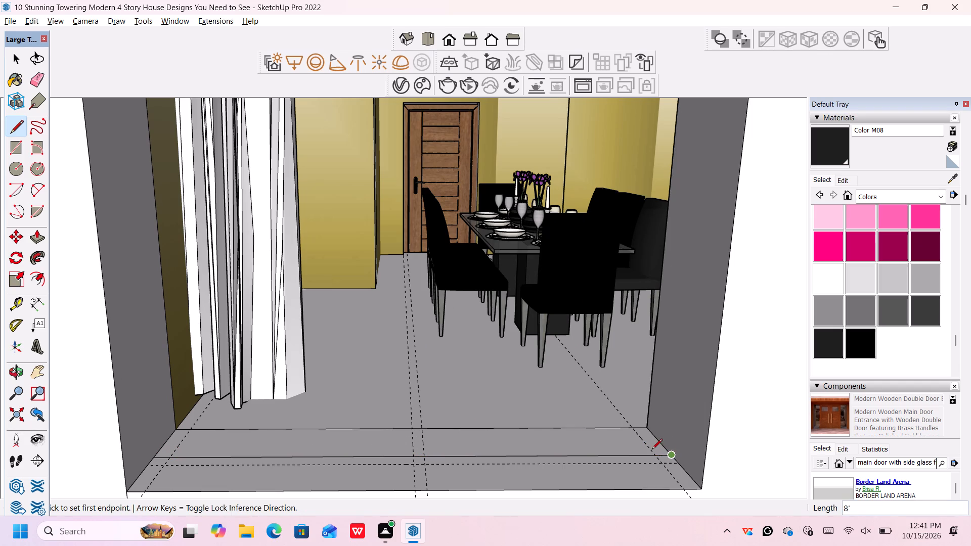
{"action": "left_click", "coordinate": [148, 465]}
{"action": "left_click", "coordinate": [679, 466]}
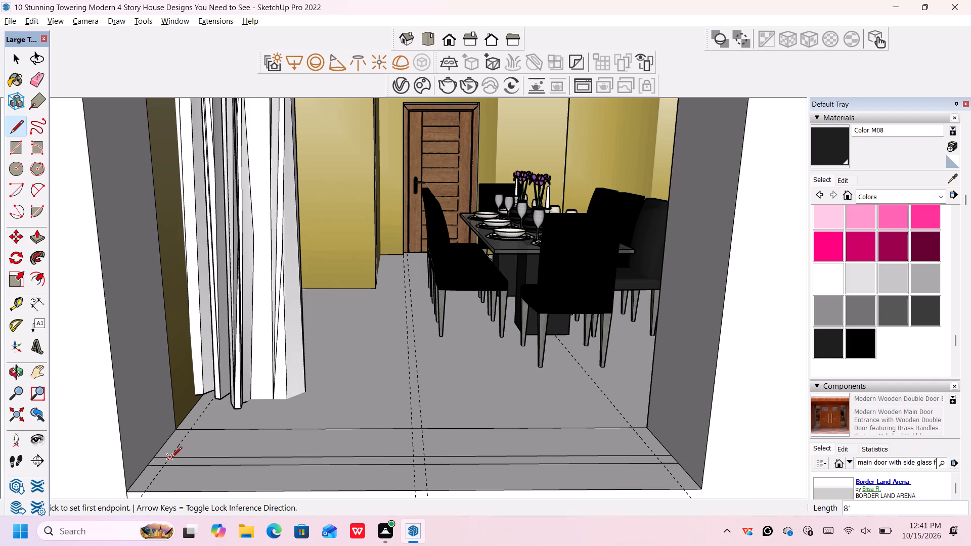
Draw four 3" cross lines between the two lengthwise sill lines, at both side guides and both centre guides.
{"action": "left_click", "coordinate": [168, 459]}
{"action": "left_click", "coordinate": [166, 465]}
{"action": "left_click", "coordinate": [655, 458]}
{"action": "left_click", "coordinate": [660, 465]}
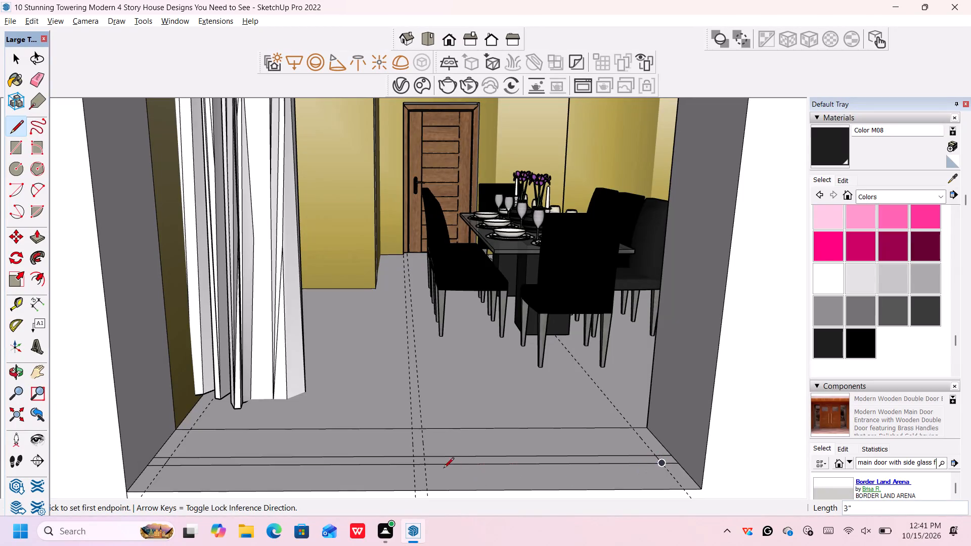
{"action": "left_click", "coordinate": [426, 456]}
{"action": "left_click", "coordinate": [426, 466]}
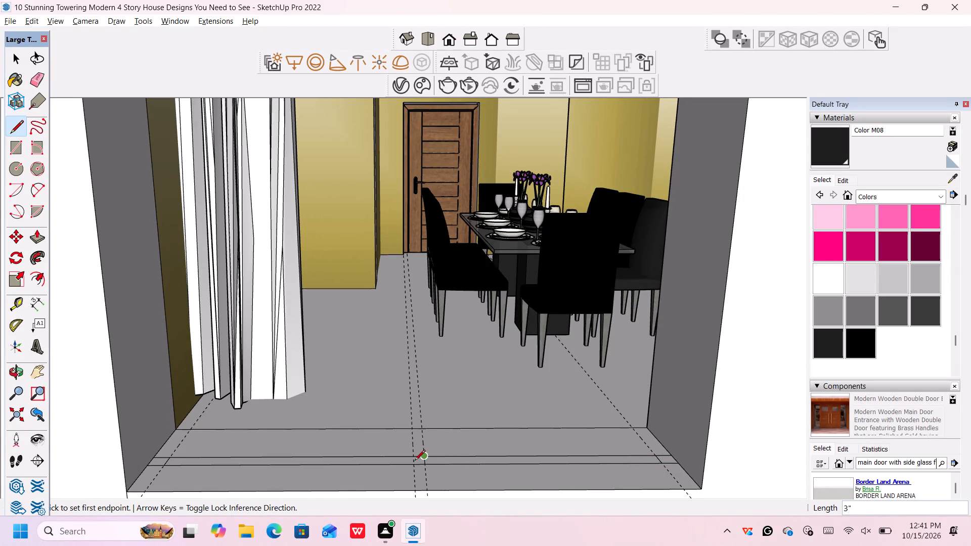
{"action": "left_click", "coordinate": [414, 459]}
{"action": "left_click", "coordinate": [414, 463]}
{"action": "scroll", "coordinate": [414, 463], "scroll_direction": "down", "scroll_amount": 7}
{"action": "key", "text": "space"}
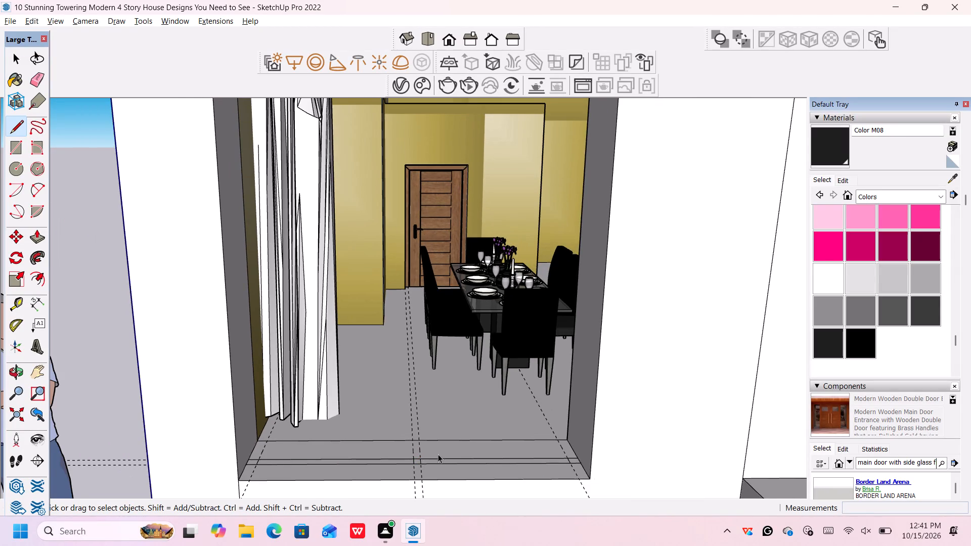
Push/Pull the sill strip between the centre mullion and the entrance-side guide by 2".
{"action": "scroll", "coordinate": [447, 453], "scroll_direction": "down", "scroll_amount": 2}
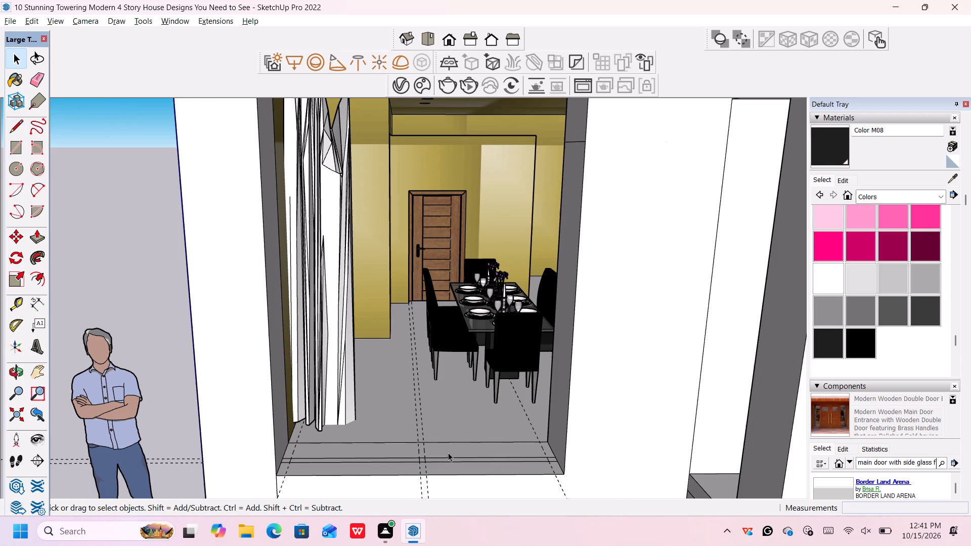
{"action": "scroll", "coordinate": [448, 452], "scroll_direction": "down", "scroll_amount": 5}
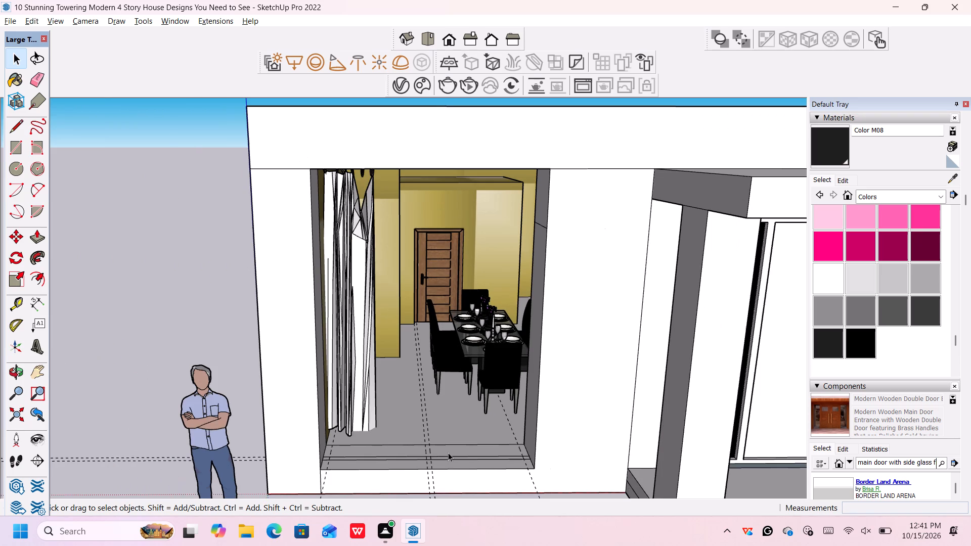
{"action": "scroll", "coordinate": [448, 452], "scroll_direction": "up", "scroll_amount": 2}
{"action": "scroll", "coordinate": [448, 452], "scroll_direction": "down", "scroll_amount": 4}
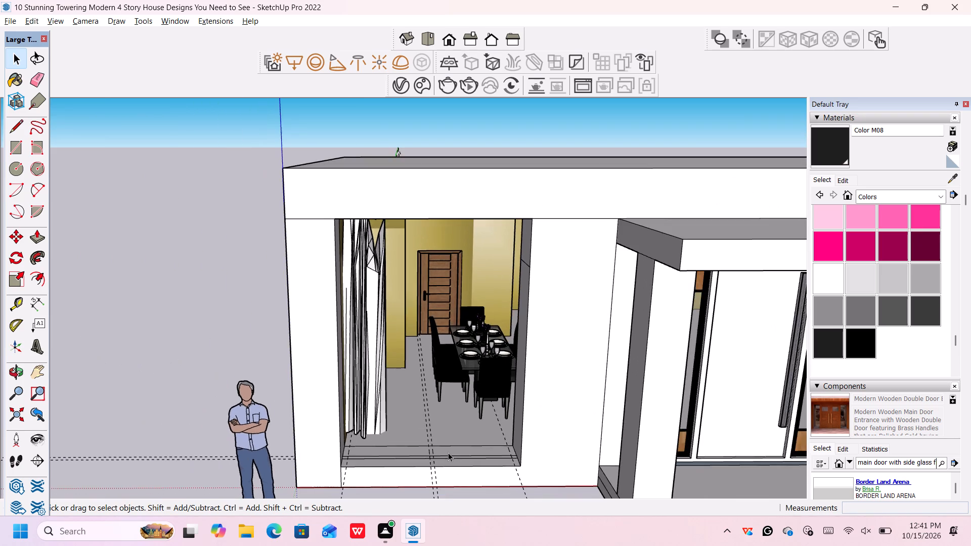
{"action": "scroll", "coordinate": [448, 452], "scroll_direction": "up", "scroll_amount": 3}
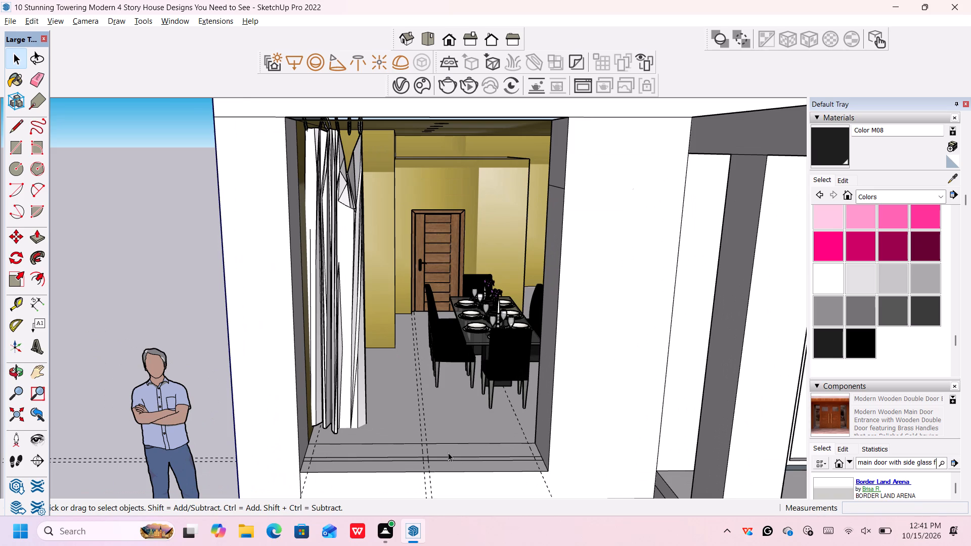
{"action": "key", "text": "p"}
{"action": "scroll", "coordinate": [505, 462], "scroll_direction": "up", "scroll_amount": 2}
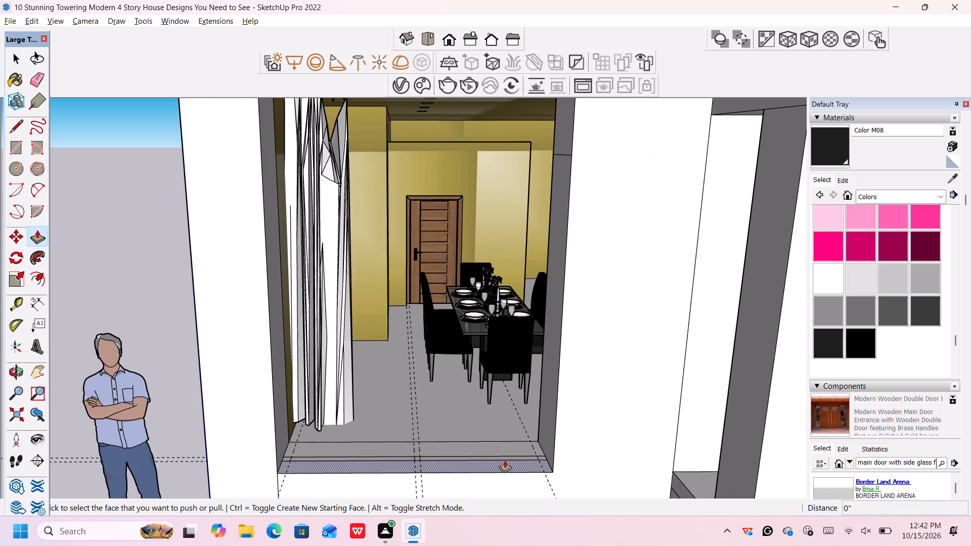
{"action": "left_click", "coordinate": [502, 456]}
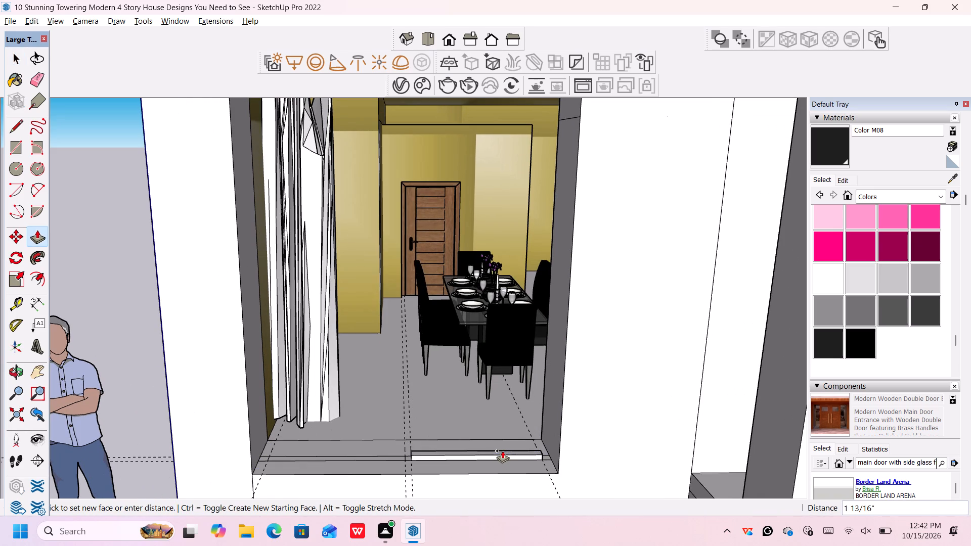
{"action": "type", "text": "2\""}
{"action": "key", "text": "Return"}
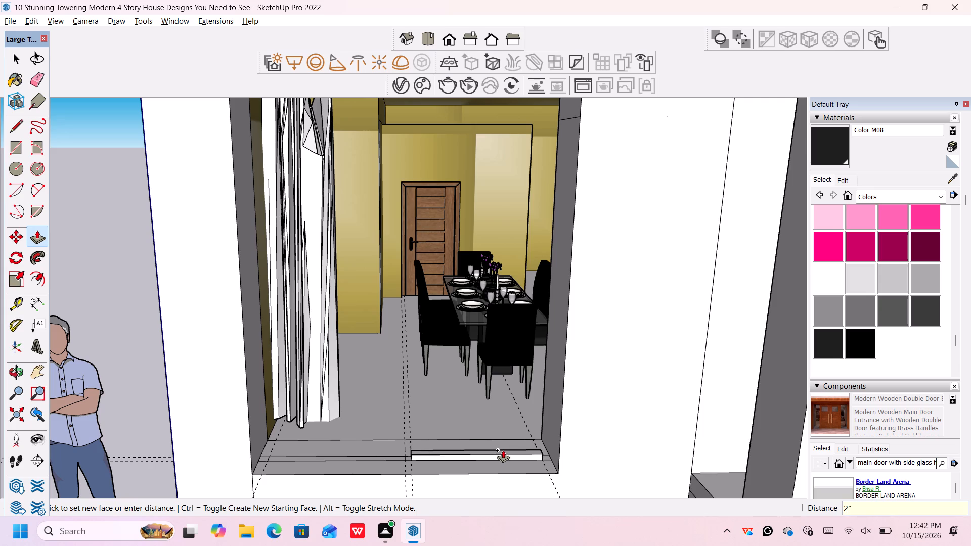
Push/Pull the sill strip on the curtain side of the centre mullion by 2".
{"action": "scroll", "coordinate": [345, 461], "scroll_direction": "up", "scroll_amount": 1}
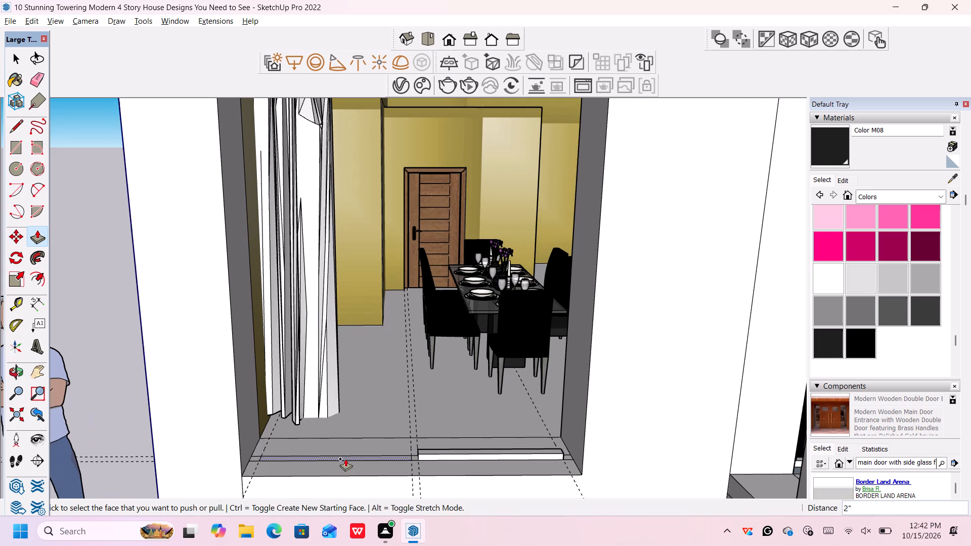
{"action": "left_click", "coordinate": [346, 459]}
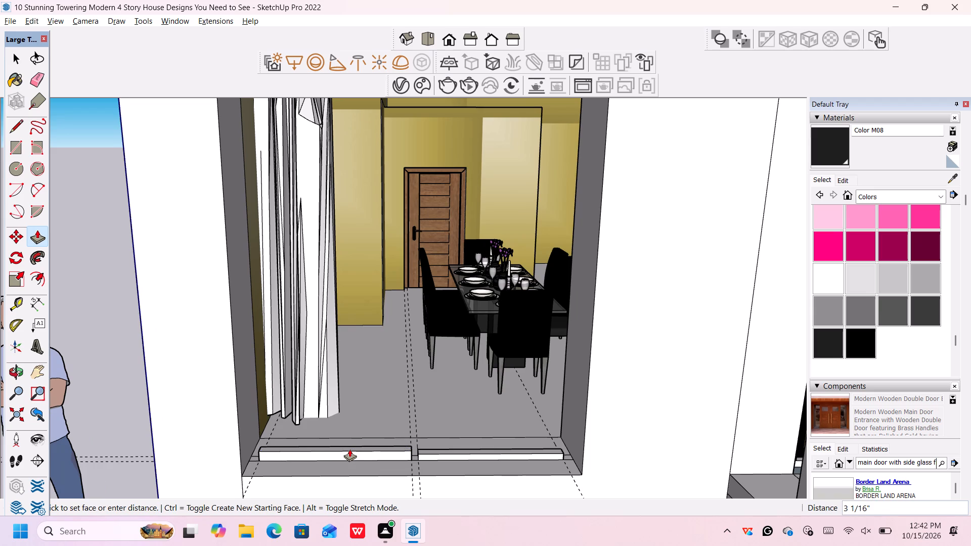
{"action": "type", "text": "2\""}
{"action": "key", "text": "Return"}
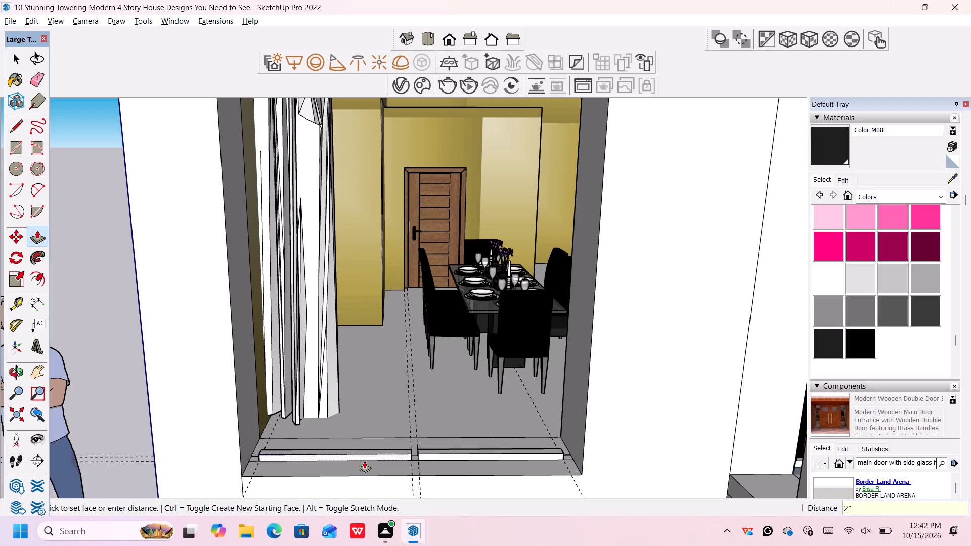
Push/Pull the centre mullion's small face on the sill 11' up to the top of the dining-room window opening.
{"action": "left_click", "coordinate": [414, 456]}
{"action": "scroll", "coordinate": [419, 415], "scroll_direction": "down", "scroll_amount": 4}
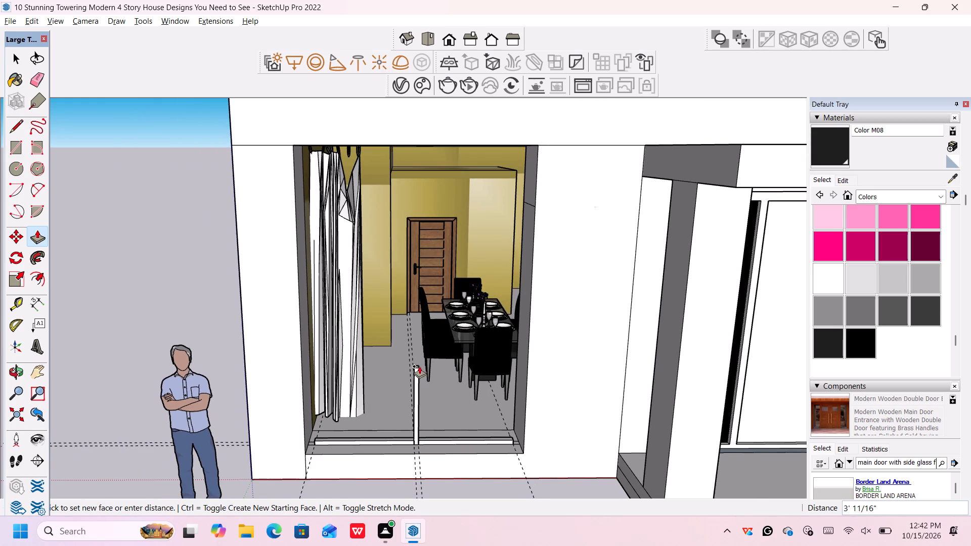
{"action": "scroll", "coordinate": [419, 367], "scroll_direction": "down", "scroll_amount": 2}
{"action": "scroll", "coordinate": [425, 198], "scroll_direction": "up", "scroll_amount": 1}
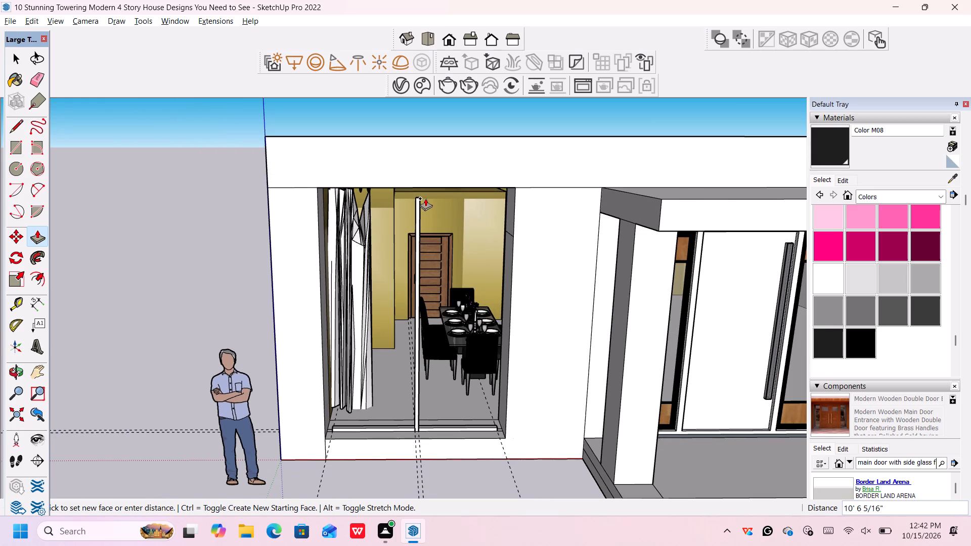
{"action": "scroll", "coordinate": [425, 198], "scroll_direction": "up", "scroll_amount": 2}
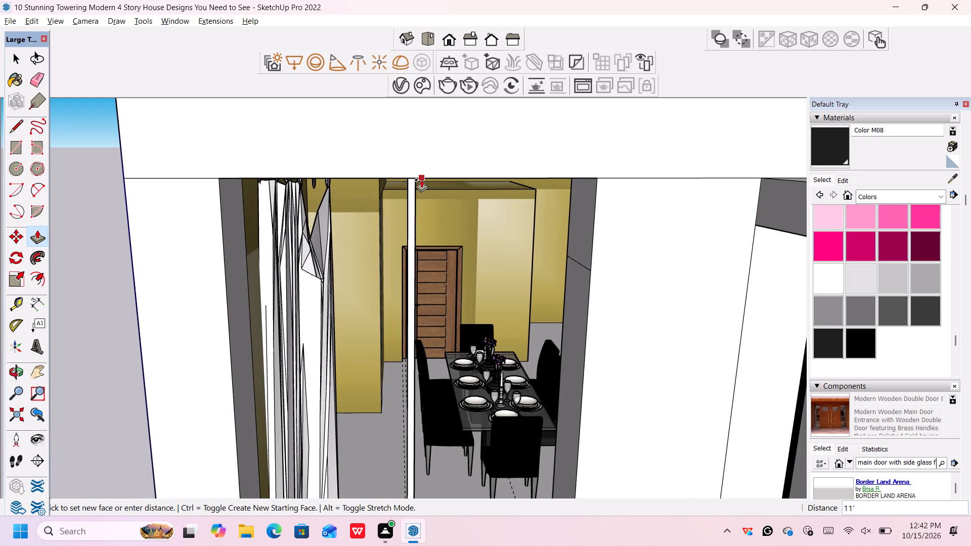
{"action": "left_click", "coordinate": [421, 179]}
Push/Pull the small corner face at the entrance-side end of the sill 11' up to the opening's head as a side post.
{"action": "scroll", "coordinate": [435, 209], "scroll_direction": "down", "scroll_amount": 7}
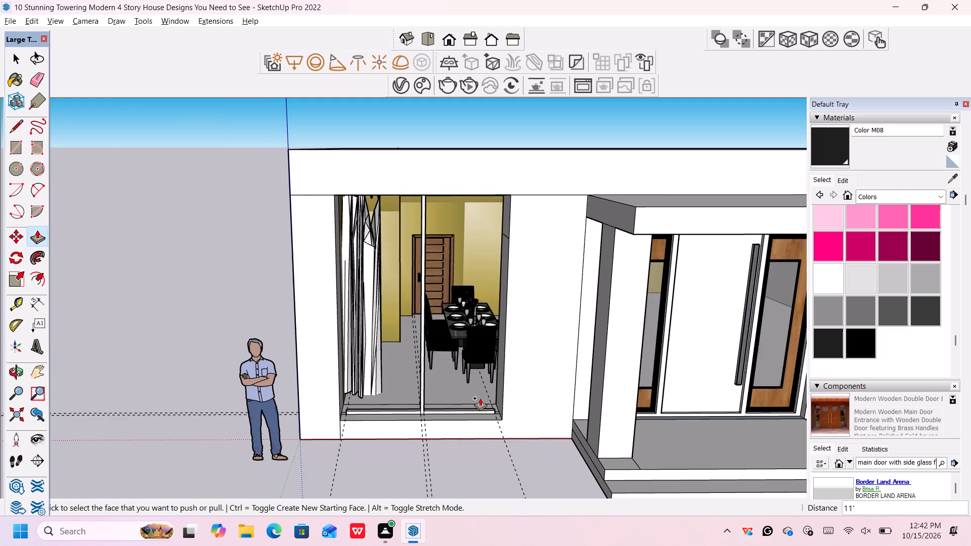
{"action": "scroll", "coordinate": [495, 405], "scroll_direction": "up", "scroll_amount": 5}
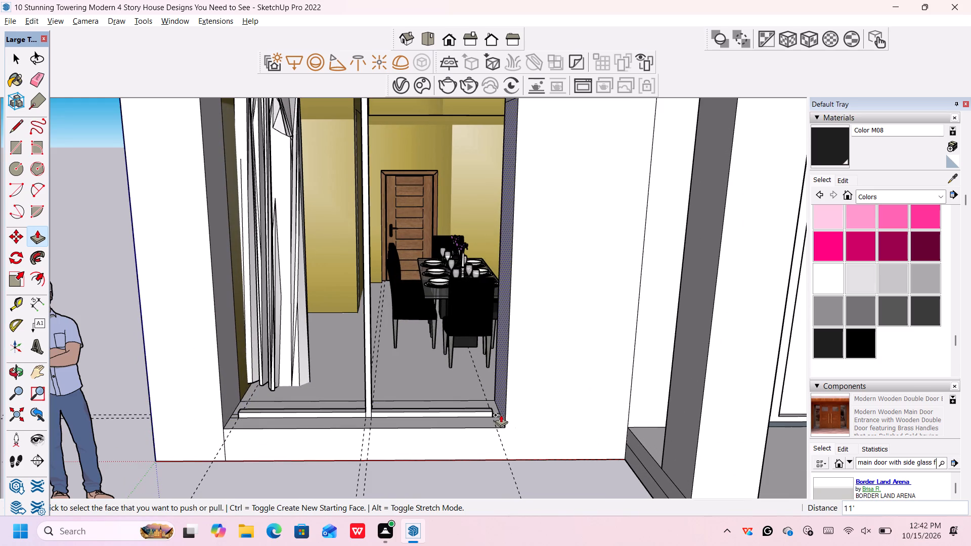
{"action": "scroll", "coordinate": [501, 415], "scroll_direction": "up", "scroll_amount": 7}
{"action": "left_click", "coordinate": [499, 417]}
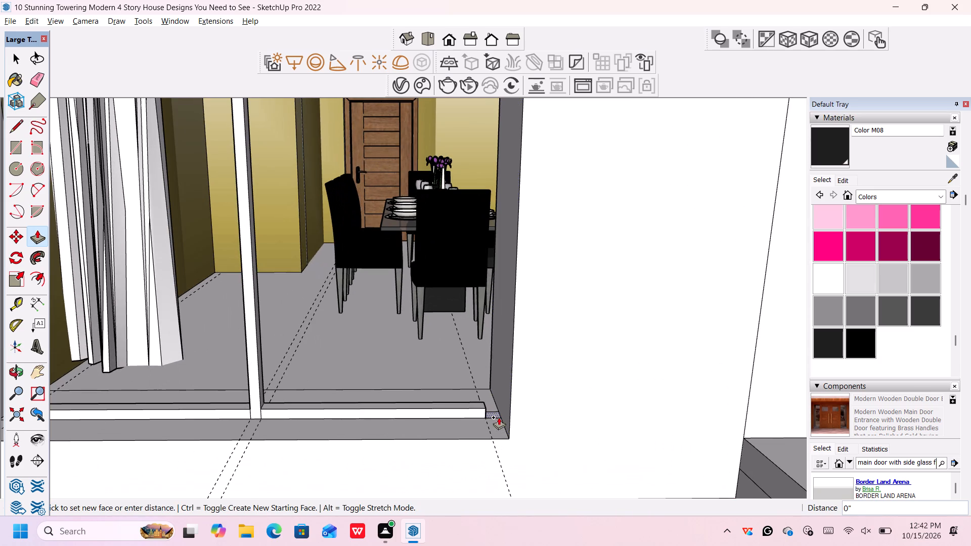
{"action": "scroll", "coordinate": [496, 361], "scroll_direction": "down", "scroll_amount": 9}
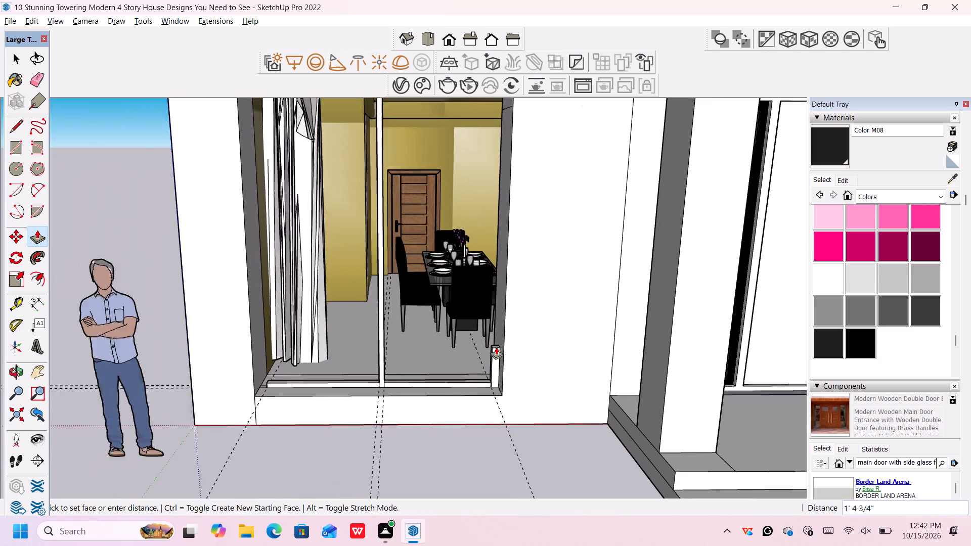
{"action": "scroll", "coordinate": [496, 347], "scroll_direction": "down", "scroll_amount": 2}
{"action": "scroll", "coordinate": [496, 348], "scroll_direction": "up", "scroll_amount": 2}
{"action": "scroll", "coordinate": [496, 348], "scroll_direction": "down", "scroll_amount": 2}
{"action": "middle_click_drag", "start_coordinate": [496, 349], "coordinate": [494, 355], "text": "shift"}
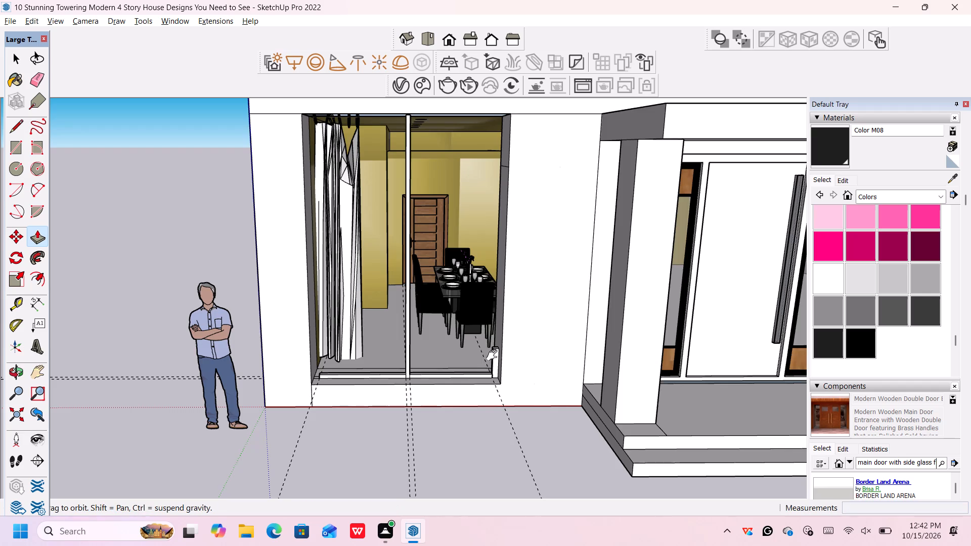
{"action": "middle_click_drag", "start_coordinate": [494, 355], "coordinate": [492, 419], "text": "shift"}
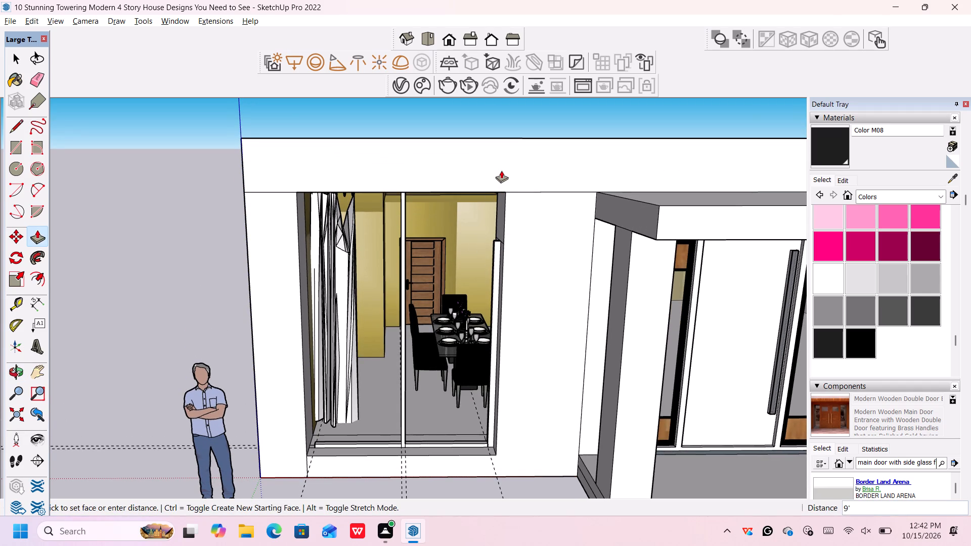
{"action": "scroll", "coordinate": [497, 240], "scroll_direction": "up", "scroll_amount": 4}
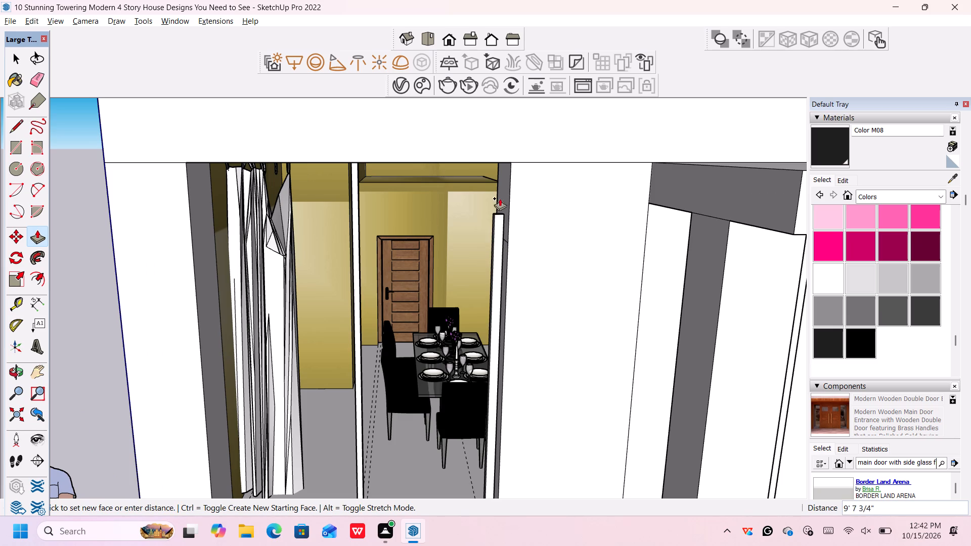
{"action": "scroll", "coordinate": [500, 183], "scroll_direction": "down", "scroll_amount": 2}
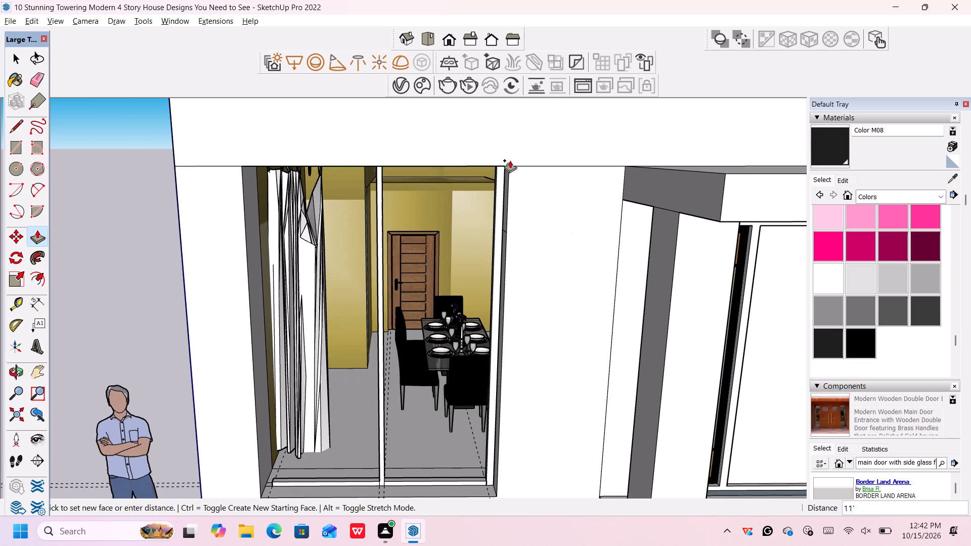
{"action": "left_click", "coordinate": [512, 167]}
Push/Pull the small corner face at the curtain-side end of the sill 11' up to the opening's head as the other side post.
{"action": "scroll", "coordinate": [365, 349], "scroll_direction": "down", "scroll_amount": 1}
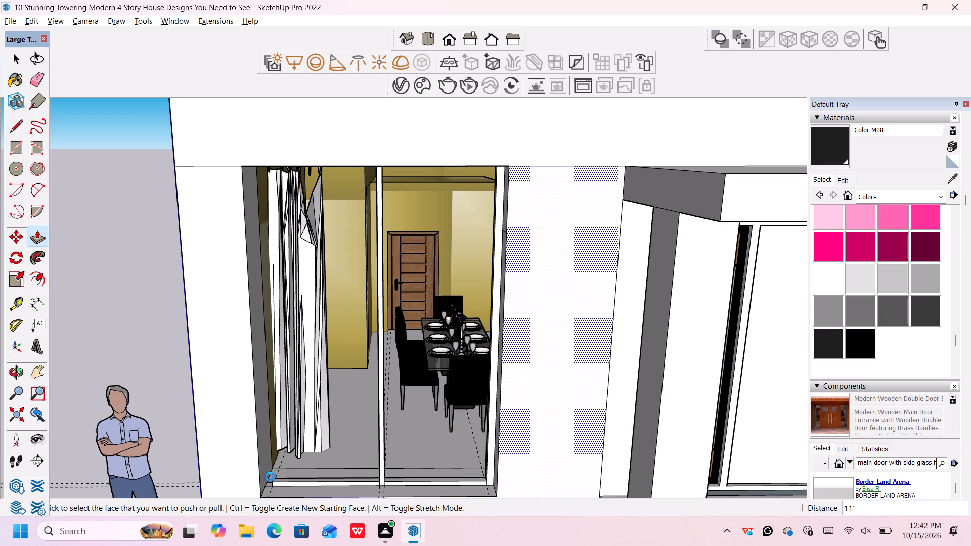
{"action": "scroll", "coordinate": [284, 466], "scroll_direction": "up", "scroll_amount": 4}
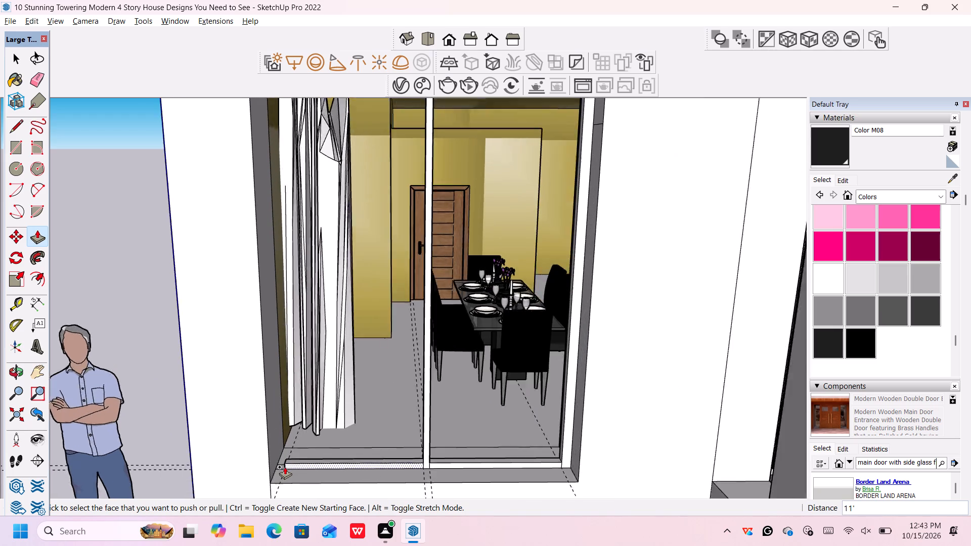
{"action": "scroll", "coordinate": [285, 467], "scroll_direction": "up", "scroll_amount": 6}
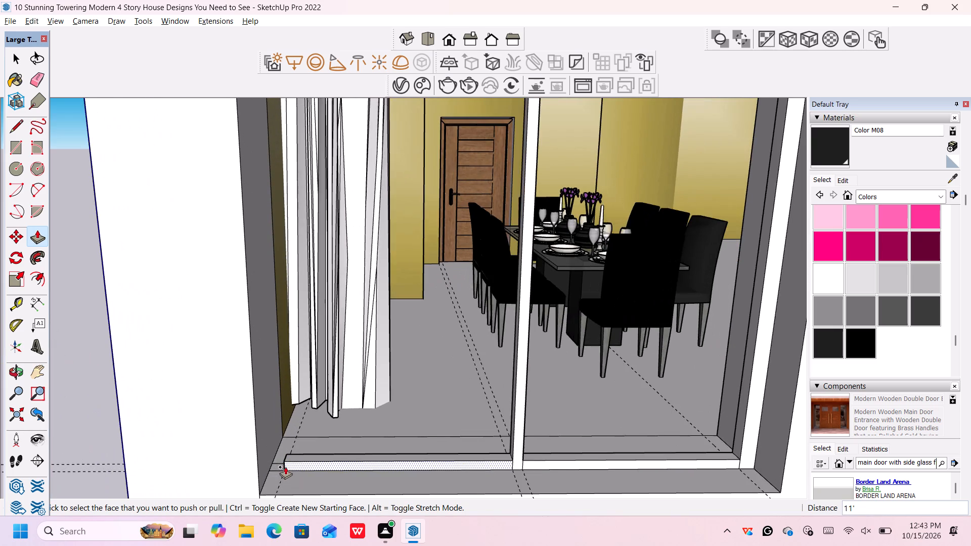
{"action": "left_click", "coordinate": [279, 469]}
{"action": "scroll", "coordinate": [293, 398], "scroll_direction": "down", "scroll_amount": 4}
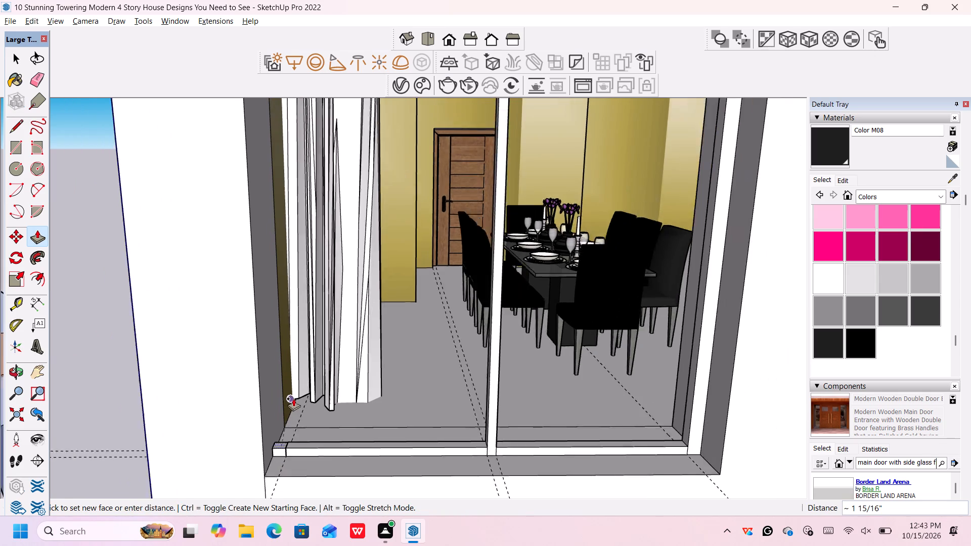
{"action": "scroll", "coordinate": [293, 398], "scroll_direction": "down", "scroll_amount": 2}
{"action": "scroll", "coordinate": [286, 355], "scroll_direction": "down", "scroll_amount": 1}
{"action": "scroll", "coordinate": [288, 229], "scroll_direction": "down", "scroll_amount": 1}
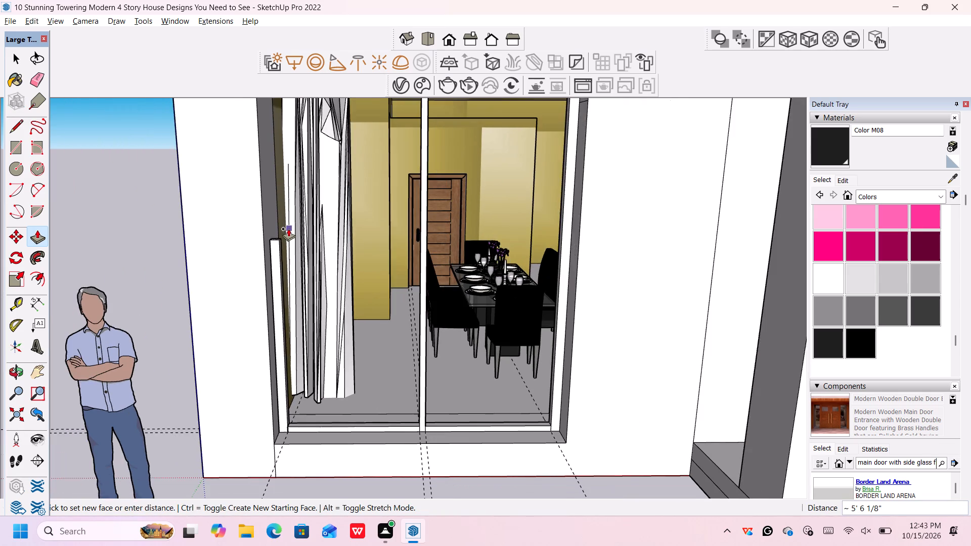
{"action": "scroll", "coordinate": [288, 229], "scroll_direction": "down", "scroll_amount": 2}
{"action": "middle_click_drag", "start_coordinate": [288, 187], "coordinate": [285, 195]}
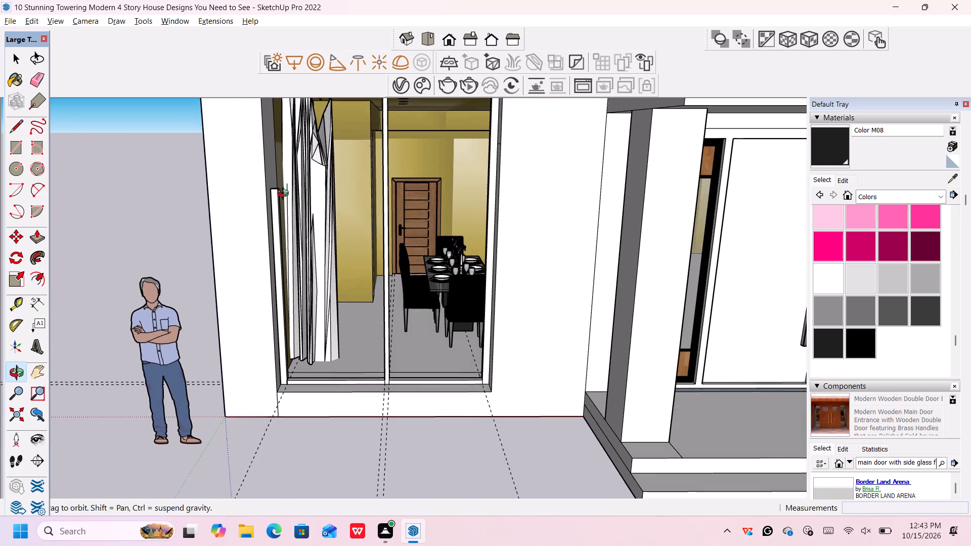
{"action": "middle_click_drag", "start_coordinate": [285, 195], "coordinate": [294, 225]}
{"action": "scroll", "coordinate": [288, 216], "scroll_direction": "up", "scroll_amount": 1}
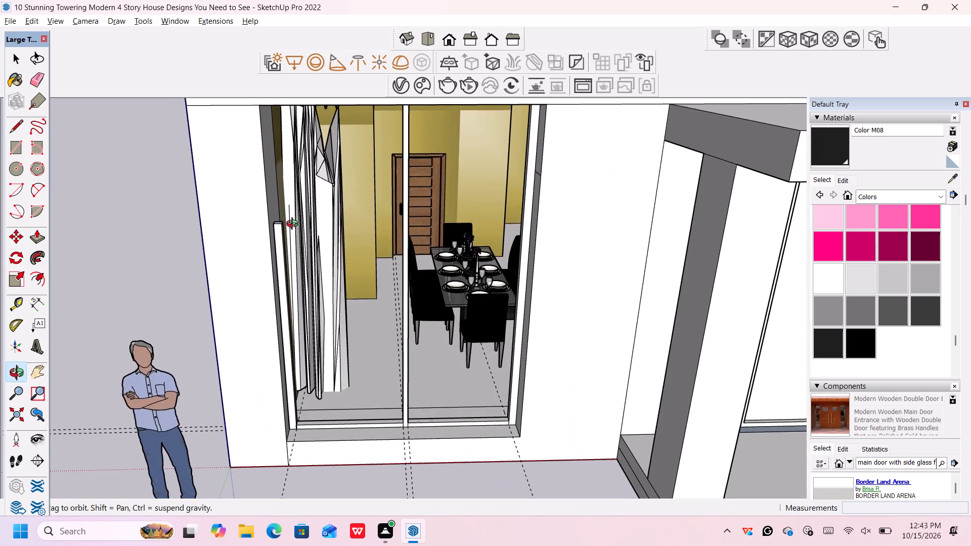
{"action": "middle_click_drag", "start_coordinate": [294, 225], "coordinate": [279, 312]}
{"action": "scroll", "coordinate": [280, 310], "scroll_direction": "up", "scroll_amount": 2}
{"action": "middle_click_drag", "start_coordinate": [280, 310], "coordinate": [279, 304]}
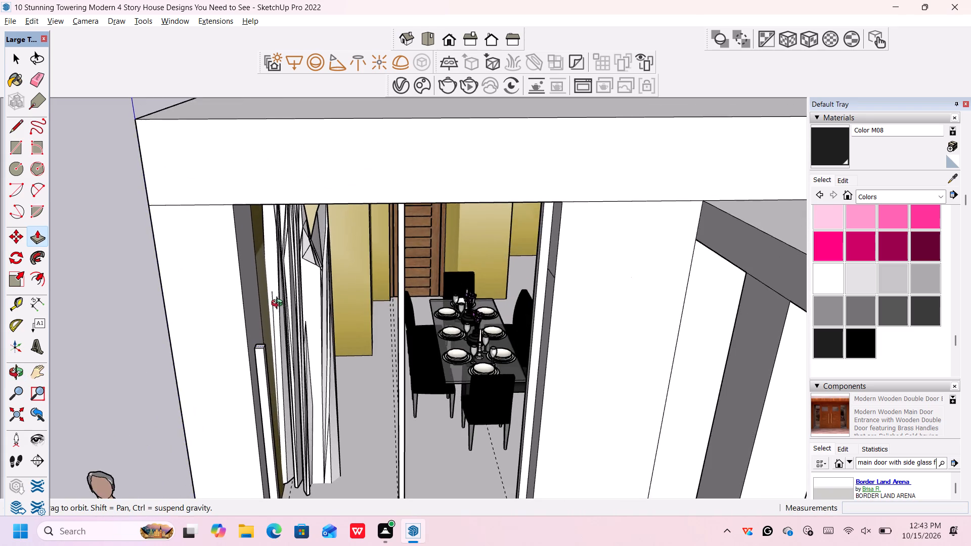
{"action": "middle_click_drag", "start_coordinate": [279, 304], "coordinate": [276, 250]}
{"action": "scroll", "coordinate": [269, 176], "scroll_direction": "down", "scroll_amount": 3}
{"action": "middle_click_drag", "start_coordinate": [269, 180], "coordinate": [269, 183], "text": "shift"}
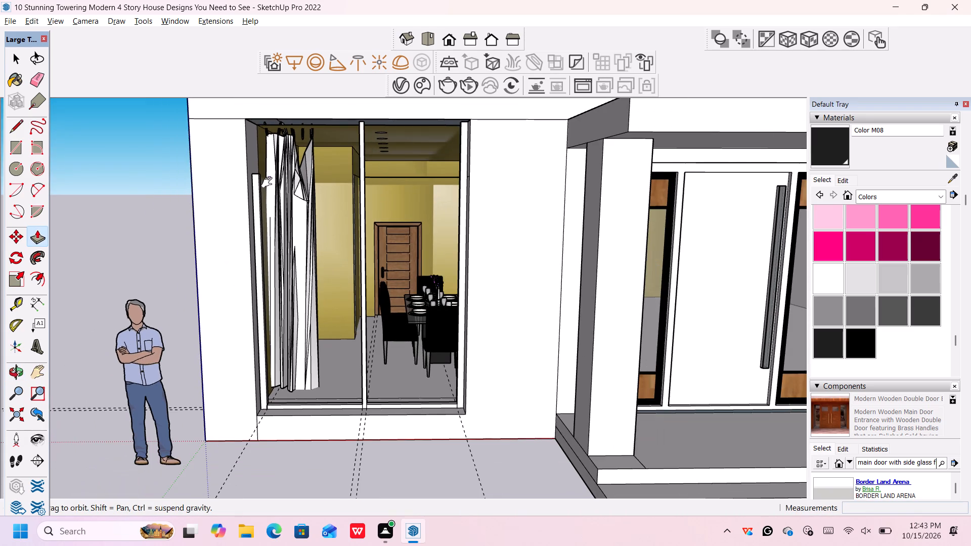
{"action": "middle_click_drag", "start_coordinate": [269, 183], "coordinate": [256, 267], "text": "shift"}
{"action": "middle_click_drag", "start_coordinate": [261, 275], "coordinate": [259, 231]}
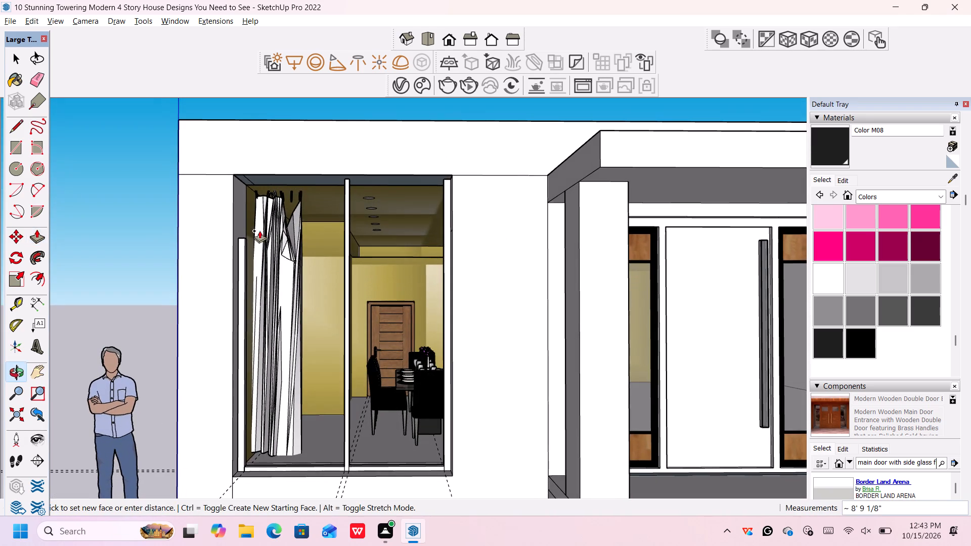
{"action": "left_click", "coordinate": [262, 173]}
Place a Tape Measure guide on the underside of the opening's head, 1' in from its front edge.
{"action": "scroll", "coordinate": [250, 189], "scroll_direction": "up", "scroll_amount": 5}
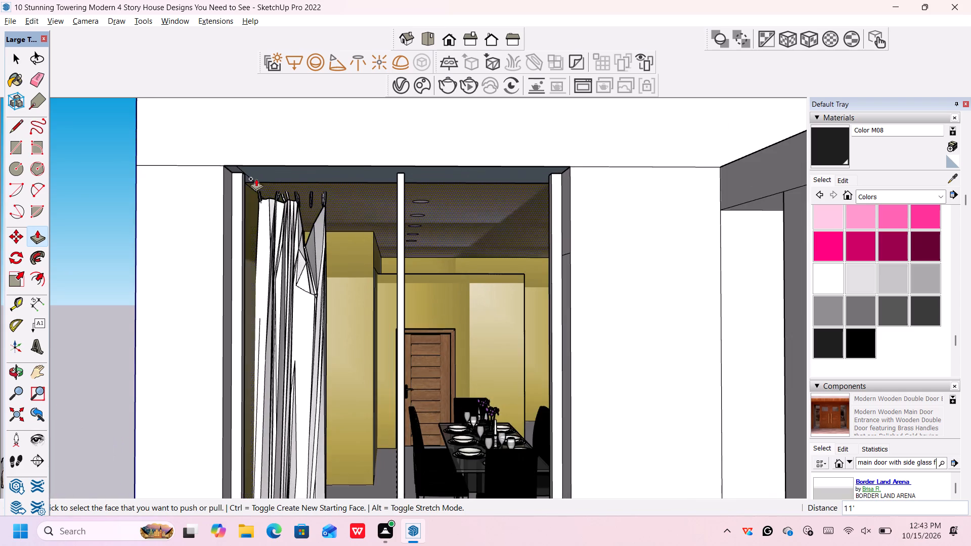
{"action": "scroll", "coordinate": [256, 177], "scroll_direction": "up", "scroll_amount": 3}
{"action": "scroll", "coordinate": [256, 177], "scroll_direction": "down", "scroll_amount": 8}
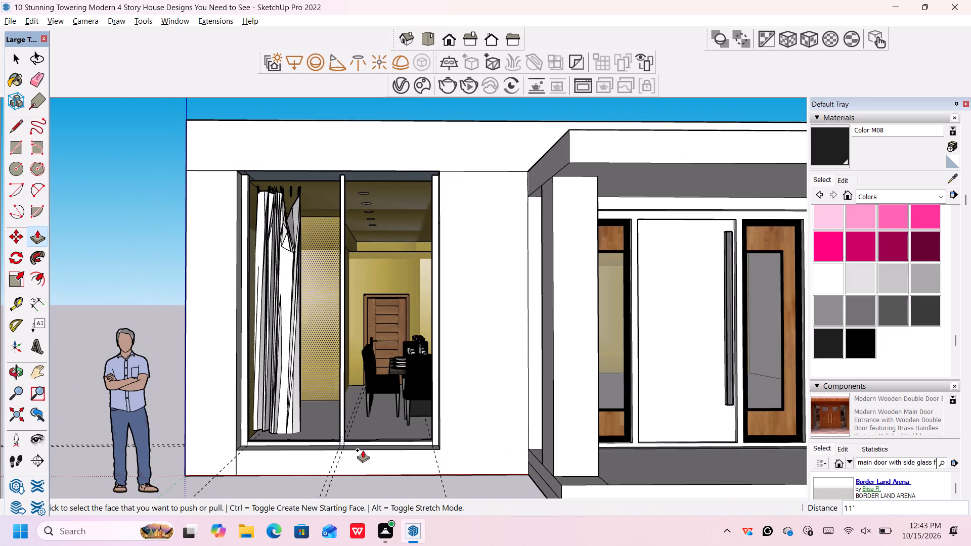
{"action": "scroll", "coordinate": [365, 452], "scroll_direction": "up", "scroll_amount": 2}
{"action": "scroll", "coordinate": [365, 450], "scroll_direction": "down", "scroll_amount": 3}
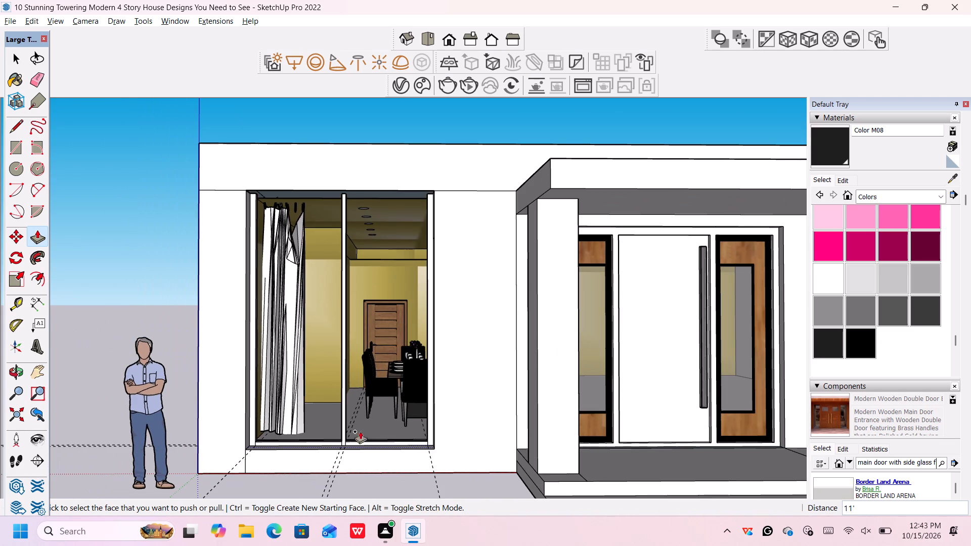
{"action": "scroll", "coordinate": [348, 194], "scroll_direction": "up", "scroll_amount": 2}
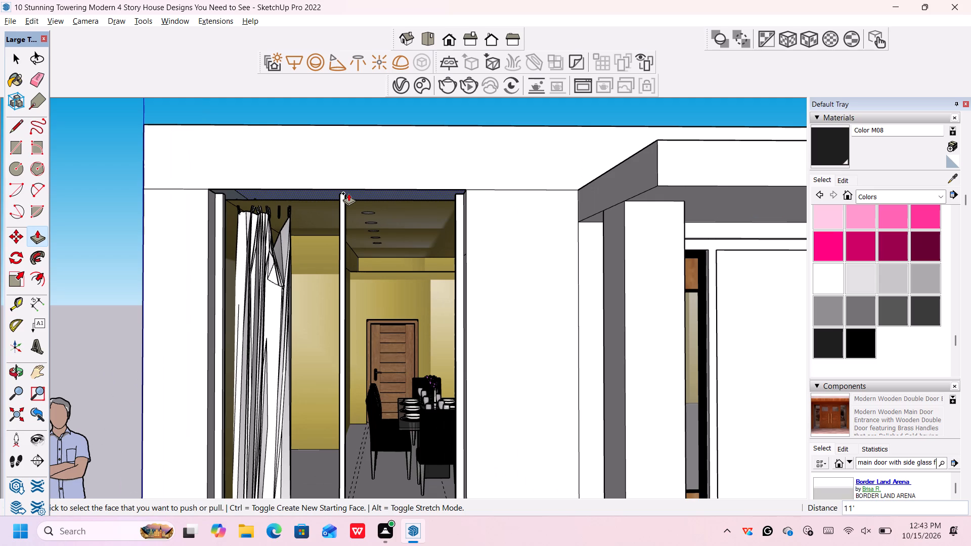
{"action": "key", "text": "space"}
{"action": "scroll", "coordinate": [328, 191], "scroll_direction": "up", "scroll_amount": 3}
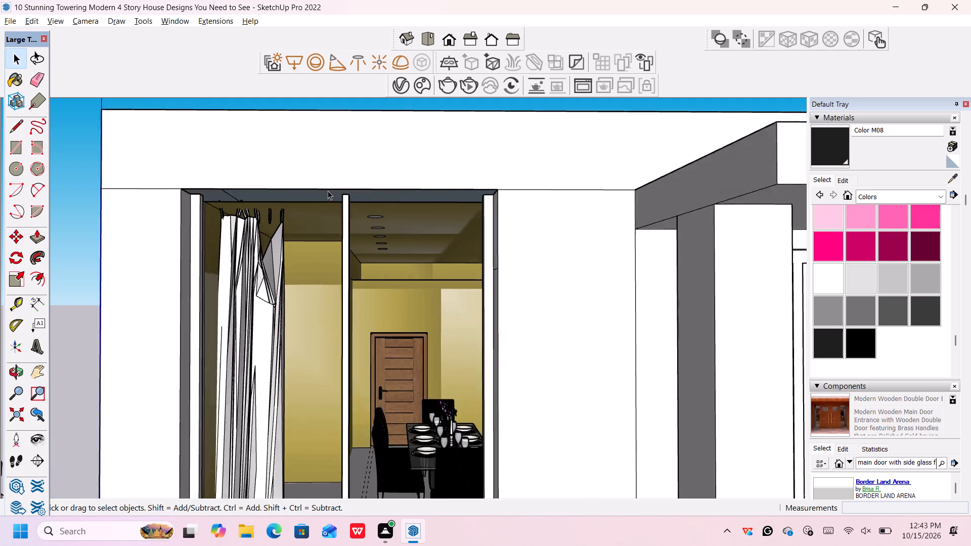
{"action": "scroll", "coordinate": [328, 191], "scroll_direction": "up", "scroll_amount": 3}
{"action": "middle_click_drag", "start_coordinate": [332, 197], "coordinate": [332, 180]}
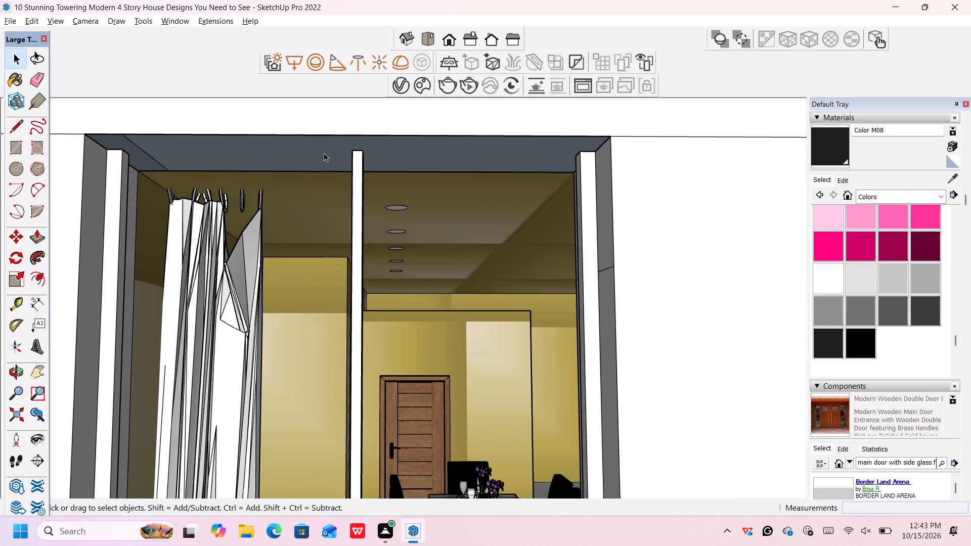
{"action": "scroll", "coordinate": [324, 152], "scroll_direction": "up", "scroll_amount": 1}
{"action": "middle_click_drag", "start_coordinate": [325, 155], "coordinate": [339, 216], "text": "shift"}
{"action": "middle_click", "coordinate": [339, 214], "text": "shift"}
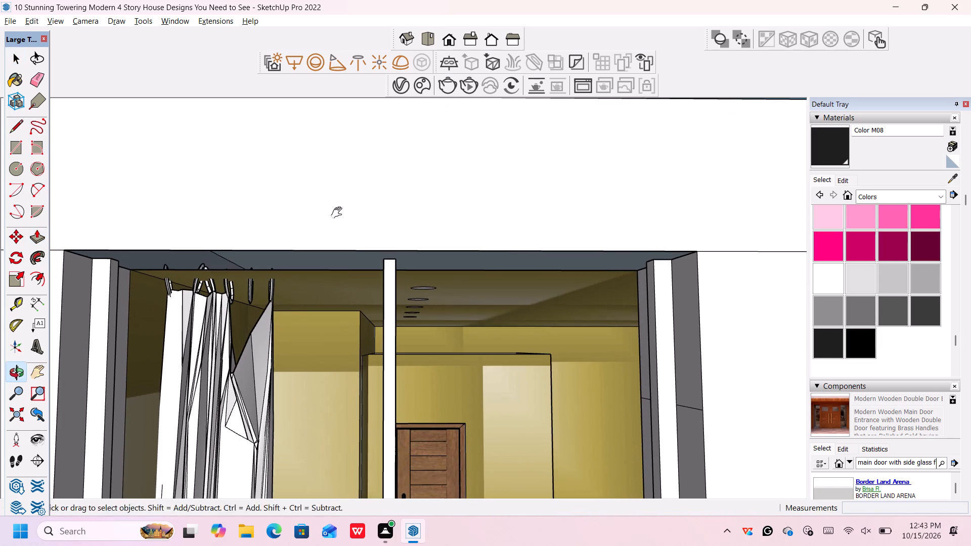
{"action": "middle_click_drag", "start_coordinate": [345, 265], "coordinate": [340, 237]}
{"action": "scroll", "coordinate": [351, 179], "scroll_direction": "down", "scroll_amount": 4}
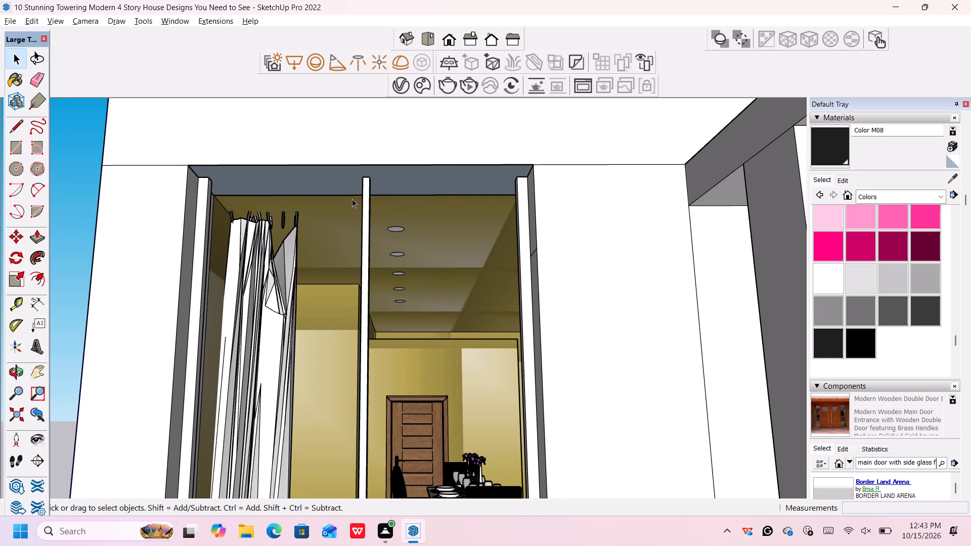
{"action": "middle_click_drag", "start_coordinate": [352, 197], "coordinate": [348, 327]}
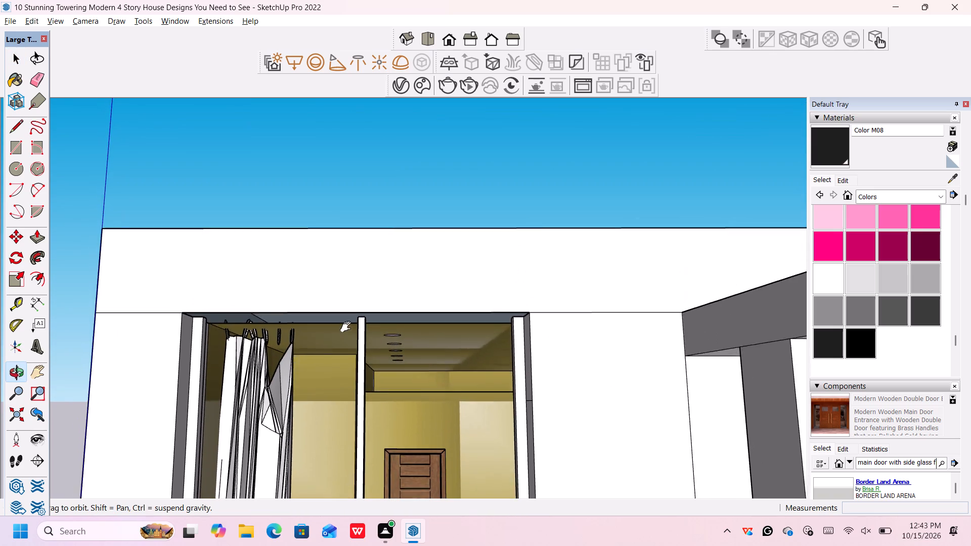
{"action": "middle_click_drag", "start_coordinate": [348, 327], "coordinate": [347, 337]}
{"action": "scroll", "coordinate": [347, 351], "scroll_direction": "up", "scroll_amount": 4}
{"action": "middle_click_drag", "start_coordinate": [348, 349], "coordinate": [350, 312]}
{"action": "middle_click", "coordinate": [350, 312]}
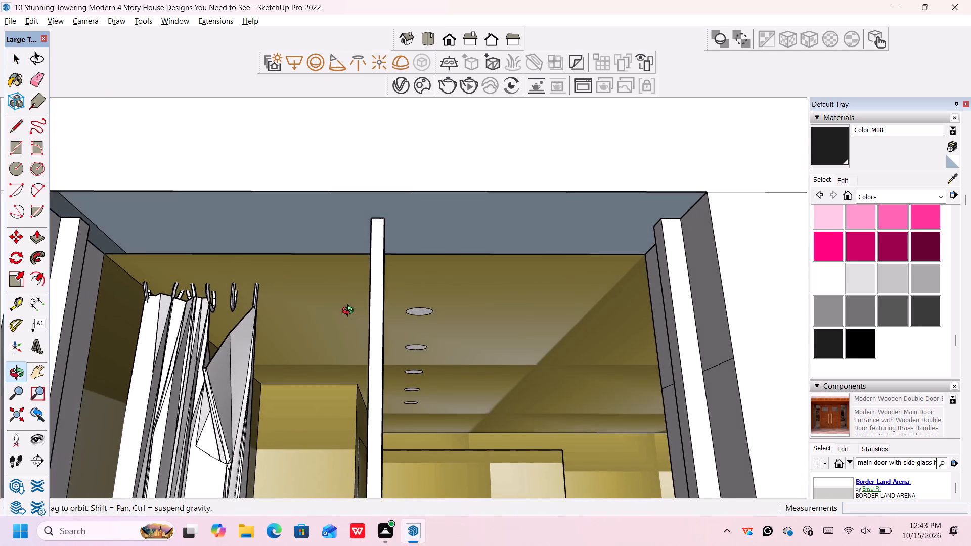
{"action": "scroll", "coordinate": [351, 310], "scroll_direction": "down", "scroll_amount": 2}
{"action": "scroll", "coordinate": [351, 309], "scroll_direction": "up", "scroll_amount": 1}
{"action": "key", "text": "t"}
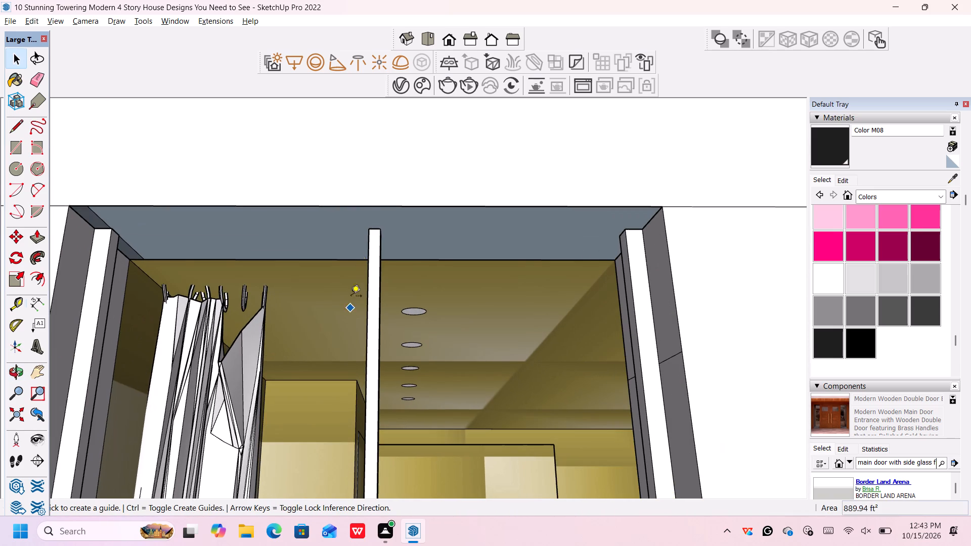
{"action": "left_click", "coordinate": [343, 207]}
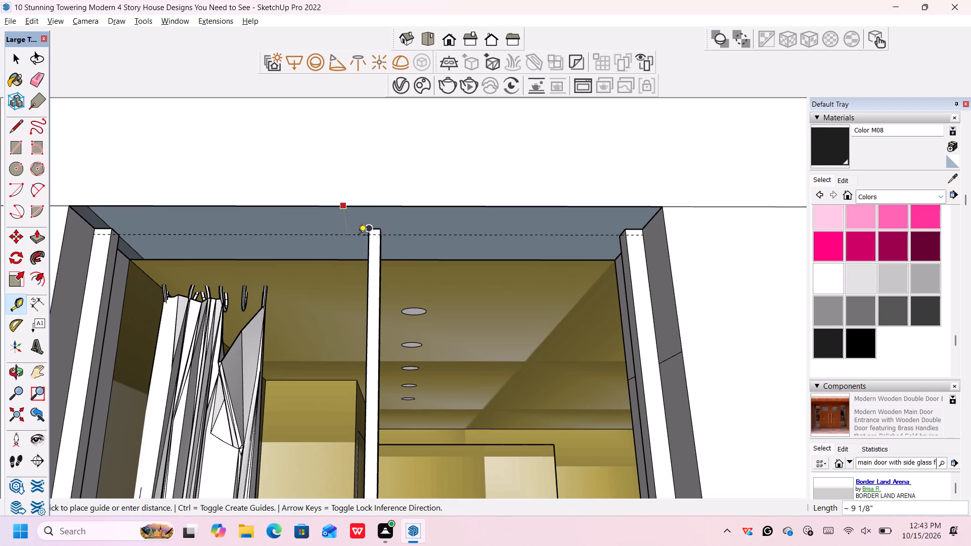
{"action": "type", "text": "1'"}
{"action": "key", "text": "Return"}
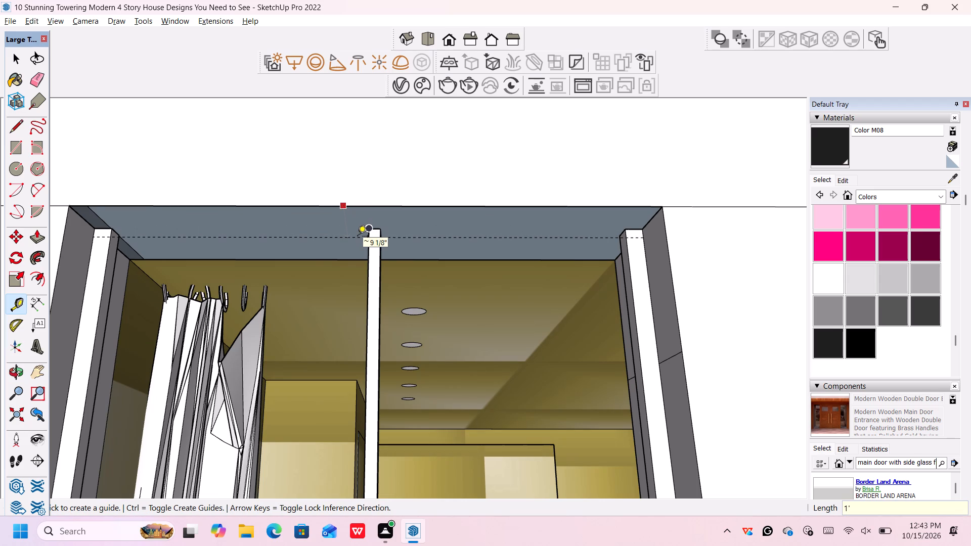
{"action": "scroll", "coordinate": [338, 245], "scroll_direction": "up", "scroll_amount": 3}
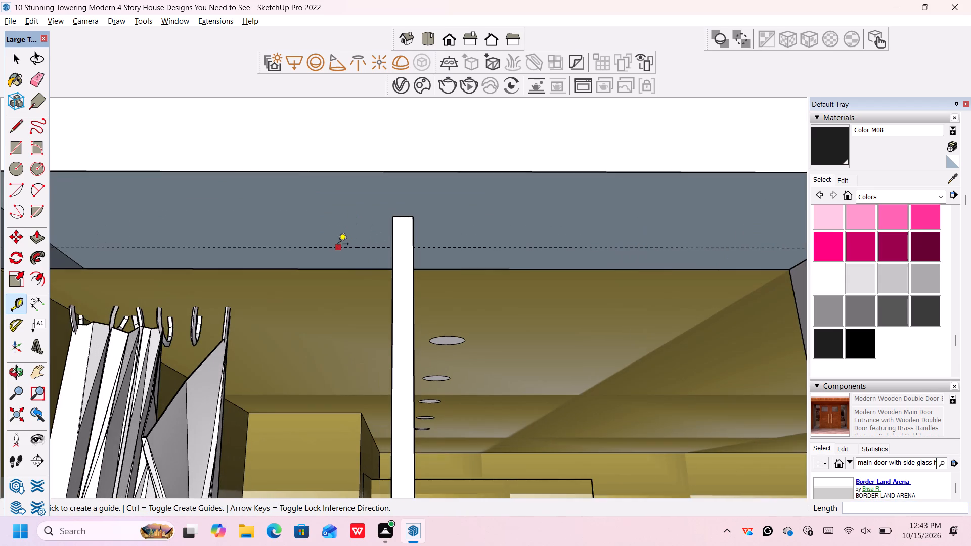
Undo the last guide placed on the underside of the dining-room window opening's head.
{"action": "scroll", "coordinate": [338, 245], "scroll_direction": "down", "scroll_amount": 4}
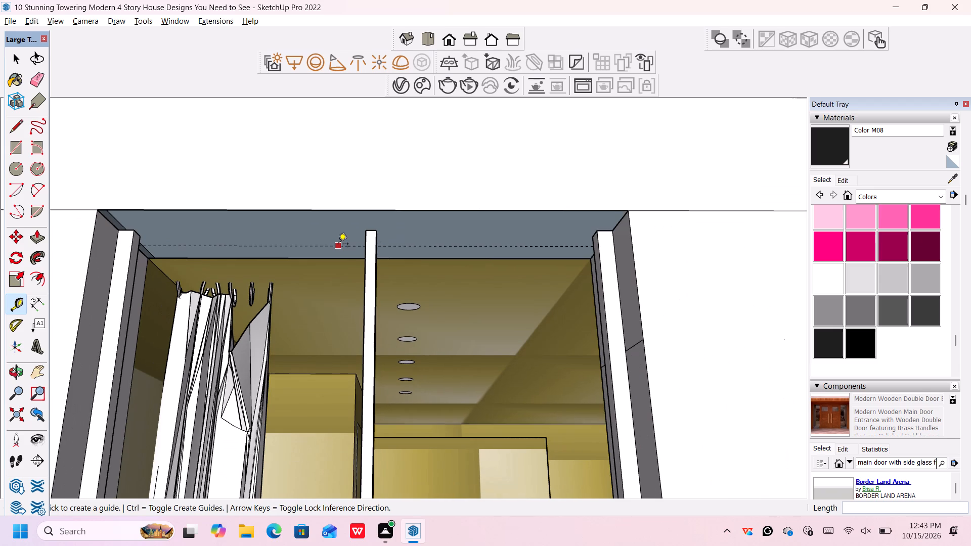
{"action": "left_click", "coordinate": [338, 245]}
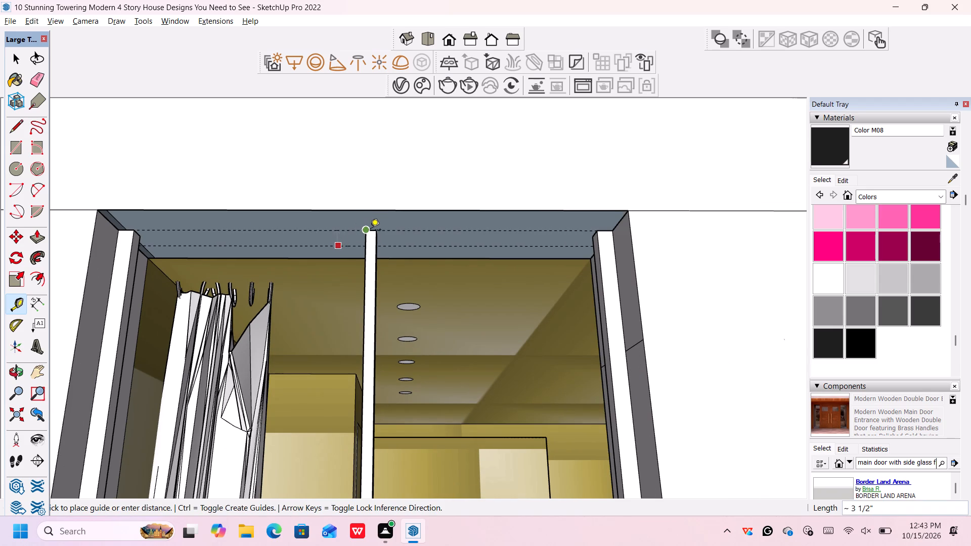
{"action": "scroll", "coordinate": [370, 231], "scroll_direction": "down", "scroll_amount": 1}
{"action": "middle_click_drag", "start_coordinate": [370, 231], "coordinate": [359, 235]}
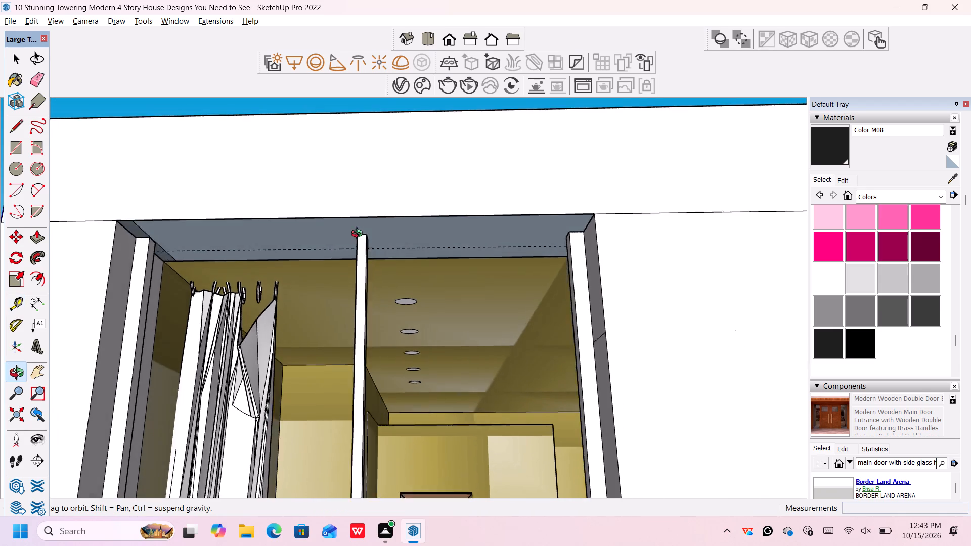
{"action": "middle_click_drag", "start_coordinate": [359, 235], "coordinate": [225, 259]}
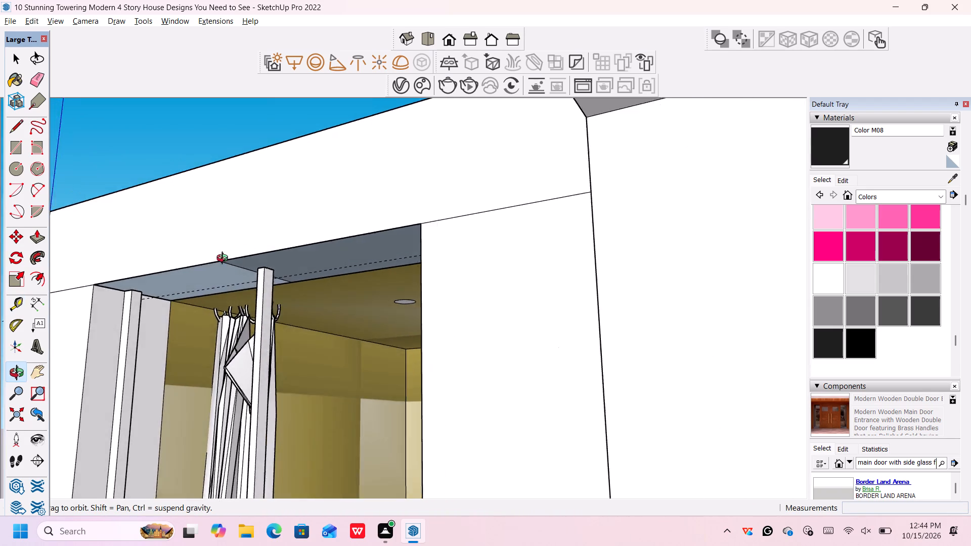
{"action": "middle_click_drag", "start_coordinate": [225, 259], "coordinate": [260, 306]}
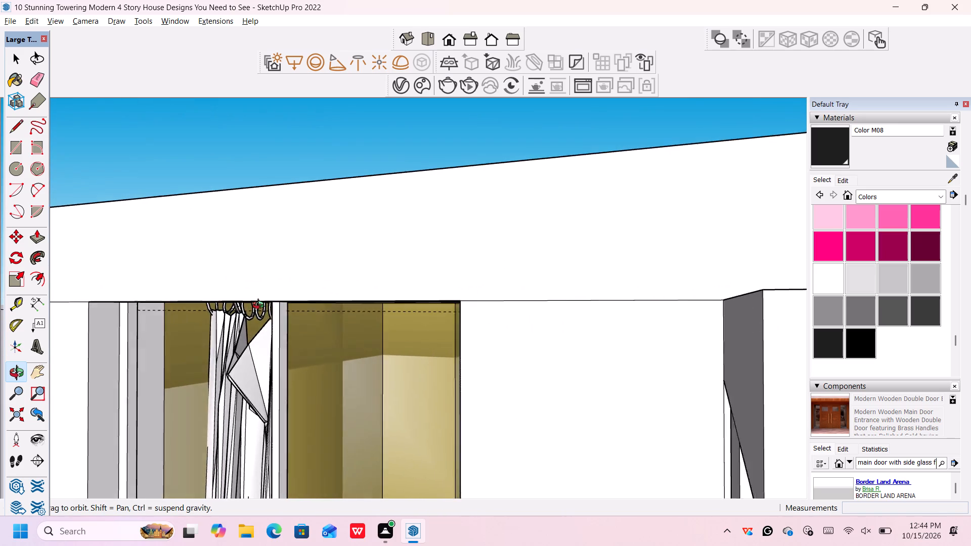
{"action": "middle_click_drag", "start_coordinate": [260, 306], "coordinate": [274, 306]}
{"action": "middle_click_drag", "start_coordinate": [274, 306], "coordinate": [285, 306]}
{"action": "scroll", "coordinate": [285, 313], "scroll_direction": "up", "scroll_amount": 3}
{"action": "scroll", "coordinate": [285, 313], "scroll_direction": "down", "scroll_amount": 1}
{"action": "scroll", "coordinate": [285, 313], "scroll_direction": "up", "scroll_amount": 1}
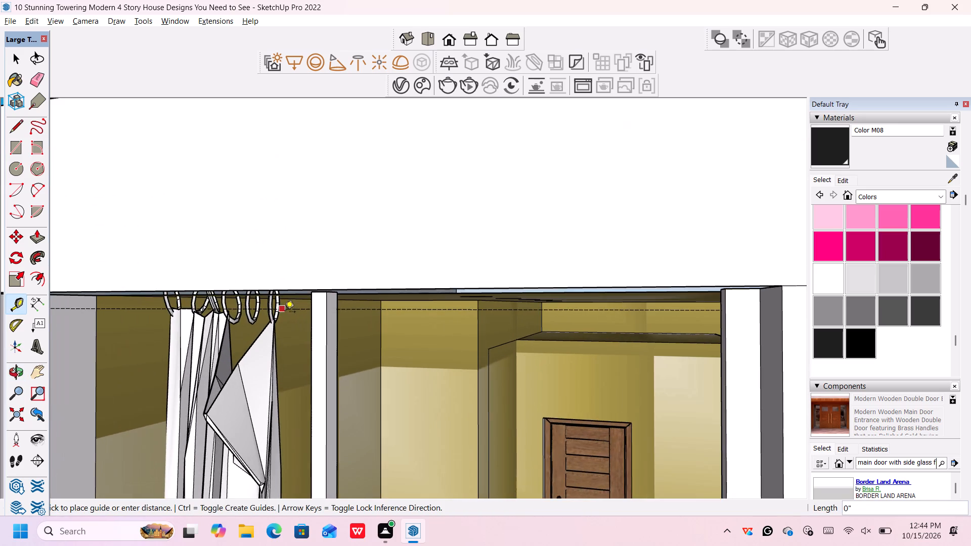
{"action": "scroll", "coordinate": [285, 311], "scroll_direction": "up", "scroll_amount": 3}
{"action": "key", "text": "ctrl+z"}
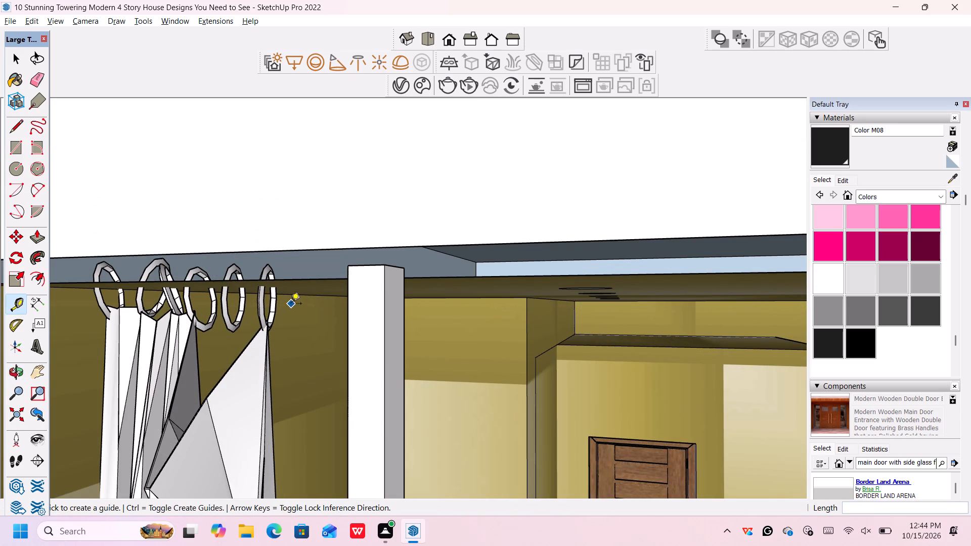
Place guides on the underside of the head 1' and 9" in from its front edge, through the mullion's back and front corners.
{"action": "scroll", "coordinate": [313, 290], "scroll_direction": "down", "scroll_amount": 3}
{"action": "scroll", "coordinate": [347, 281], "scroll_direction": "up", "scroll_amount": 11}
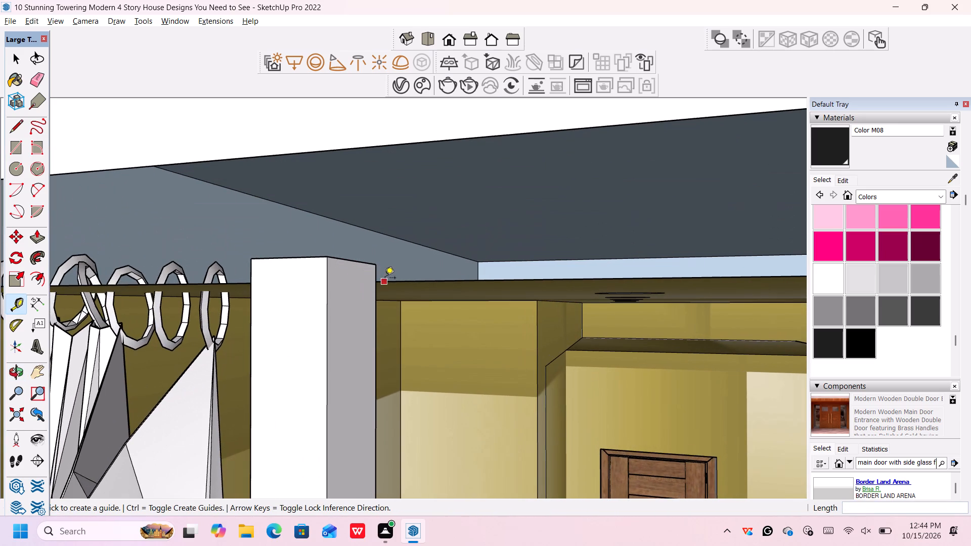
{"action": "scroll", "coordinate": [392, 280], "scroll_direction": "down", "scroll_amount": 1}
{"action": "middle_click_drag", "start_coordinate": [392, 280], "coordinate": [400, 256]}
{"action": "scroll", "coordinate": [400, 258], "scroll_direction": "down", "scroll_amount": 2}
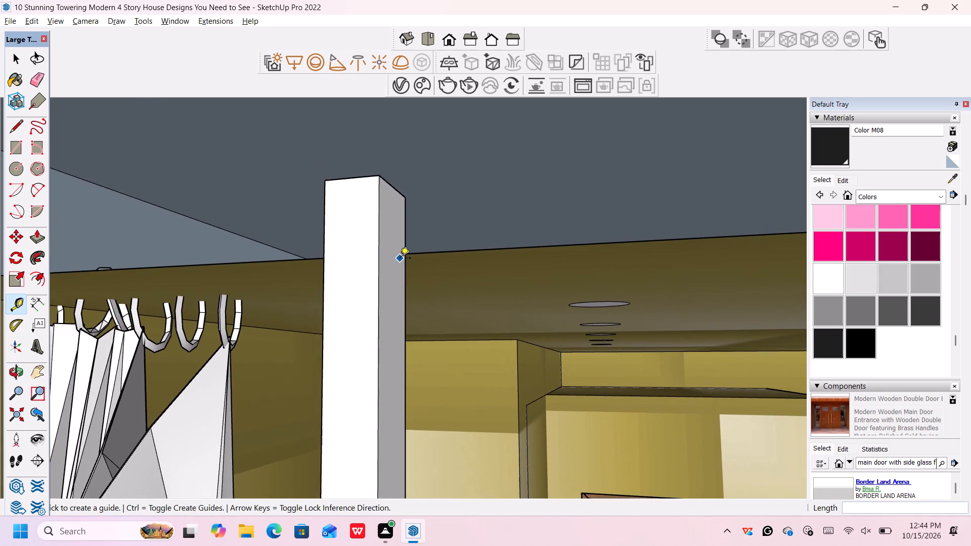
{"action": "scroll", "coordinate": [400, 259], "scroll_direction": "down", "scroll_amount": 5}
{"action": "left_click", "coordinate": [388, 138]}
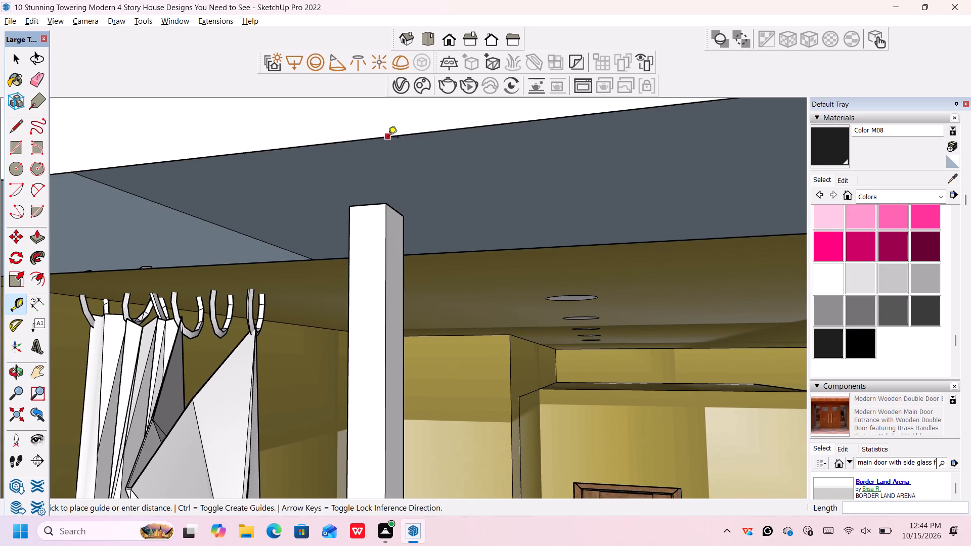
{"action": "left_click", "coordinate": [403, 218]}
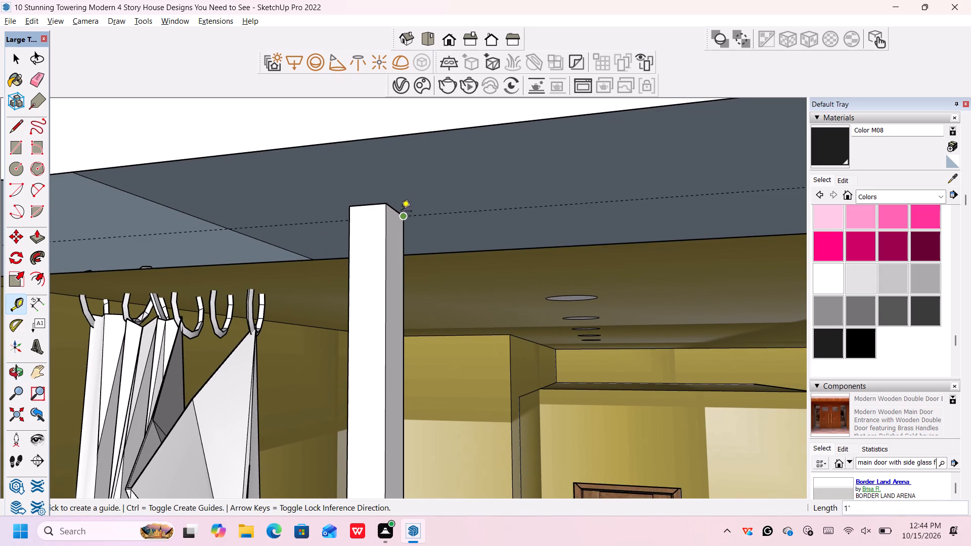
{"action": "left_click", "coordinate": [355, 142]}
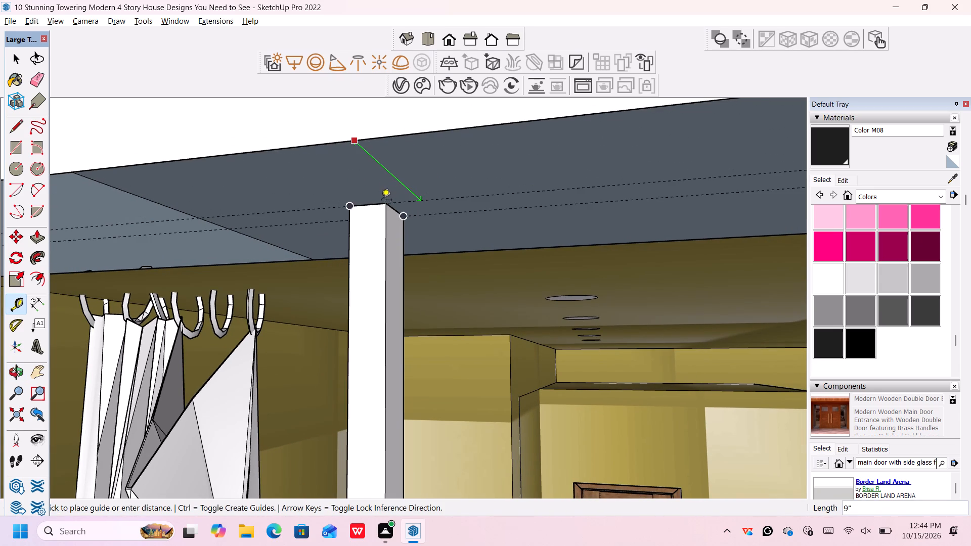
{"action": "left_click", "coordinate": [385, 208]}
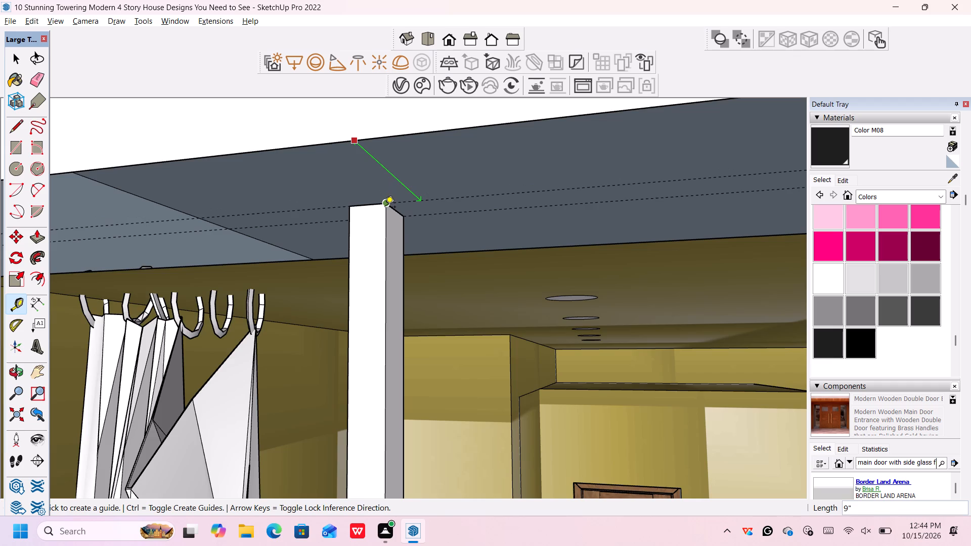
{"action": "scroll", "coordinate": [385, 208], "scroll_direction": "down", "scroll_amount": 12}
{"action": "key", "text": "space"}
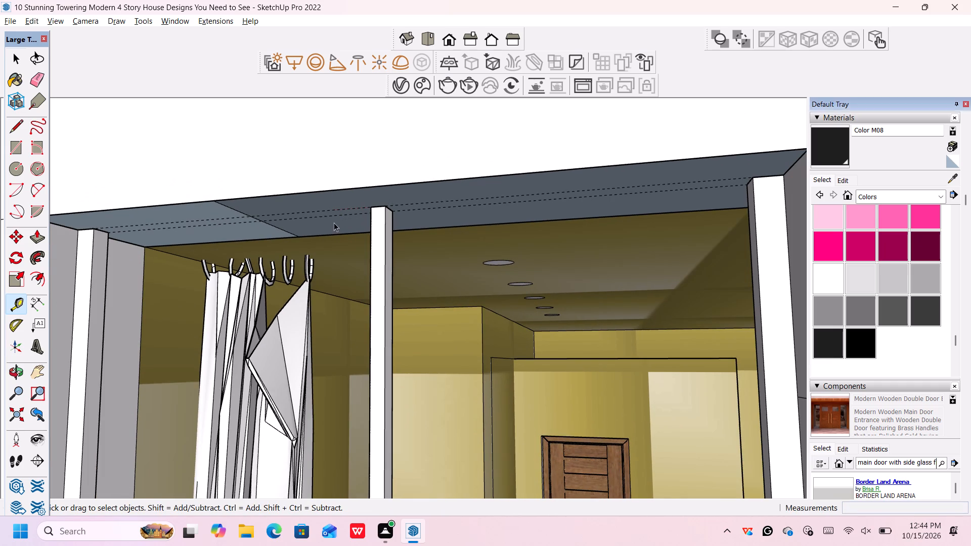
Draw a 7' 6" line on the underside of the head along the 1' guide, joining the two side posts' inner back corners.
{"action": "scroll", "coordinate": [112, 246], "scroll_direction": "up", "scroll_amount": 1}
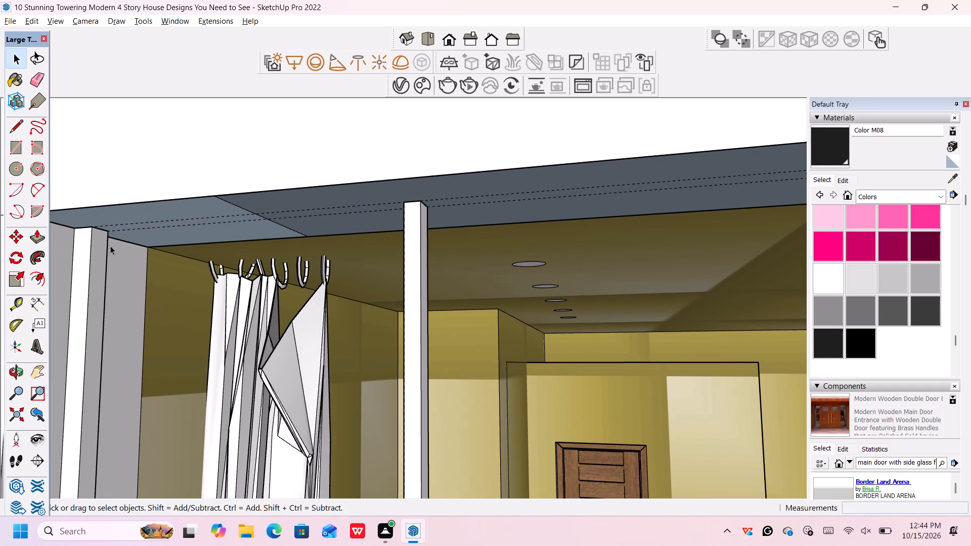
{"action": "key", "text": "l"}
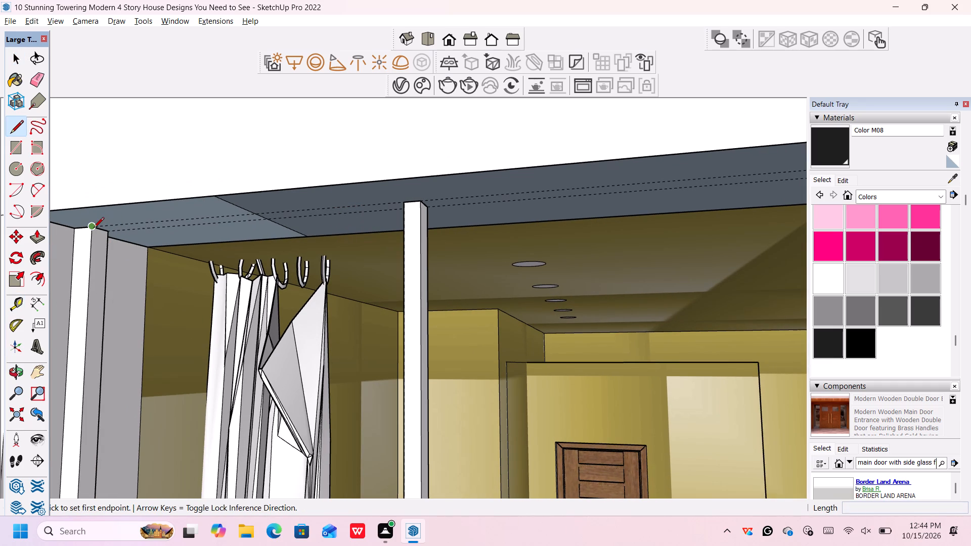
{"action": "left_click", "coordinate": [94, 229]}
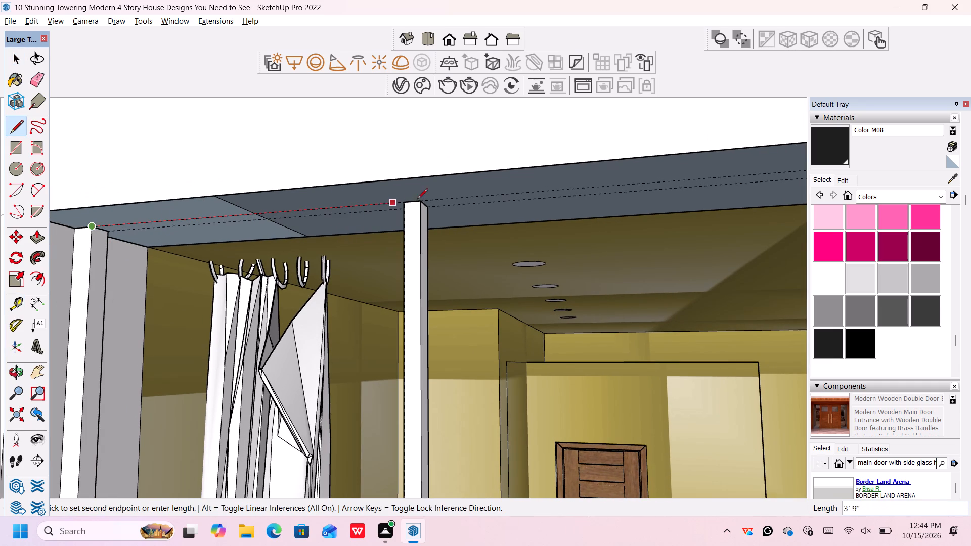
{"action": "scroll", "coordinate": [542, 194], "scroll_direction": "down", "scroll_amount": 1}
{"action": "key", "text": "Escape"}
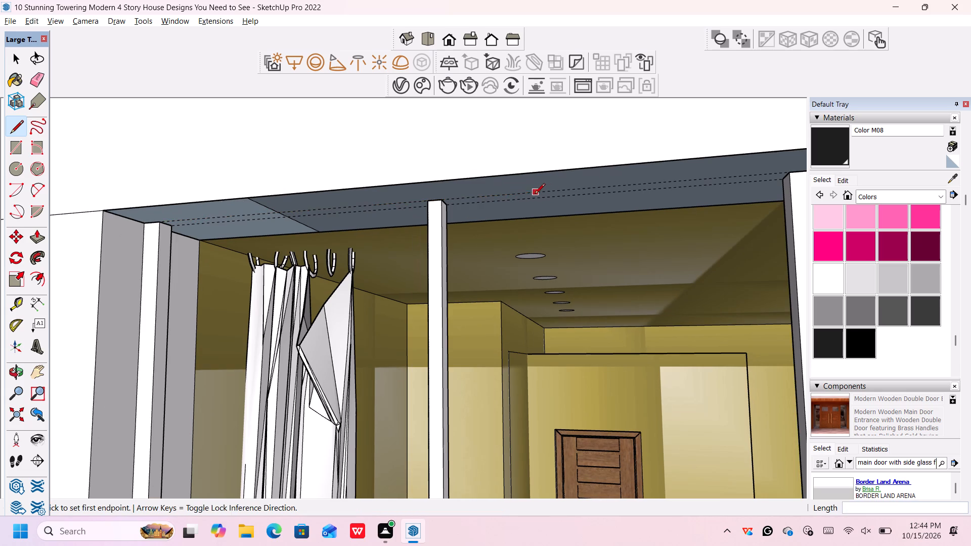
{"action": "scroll", "coordinate": [525, 199], "scroll_direction": "down", "scroll_amount": 2}
{"action": "scroll", "coordinate": [449, 211], "scroll_direction": "up", "scroll_amount": 4}
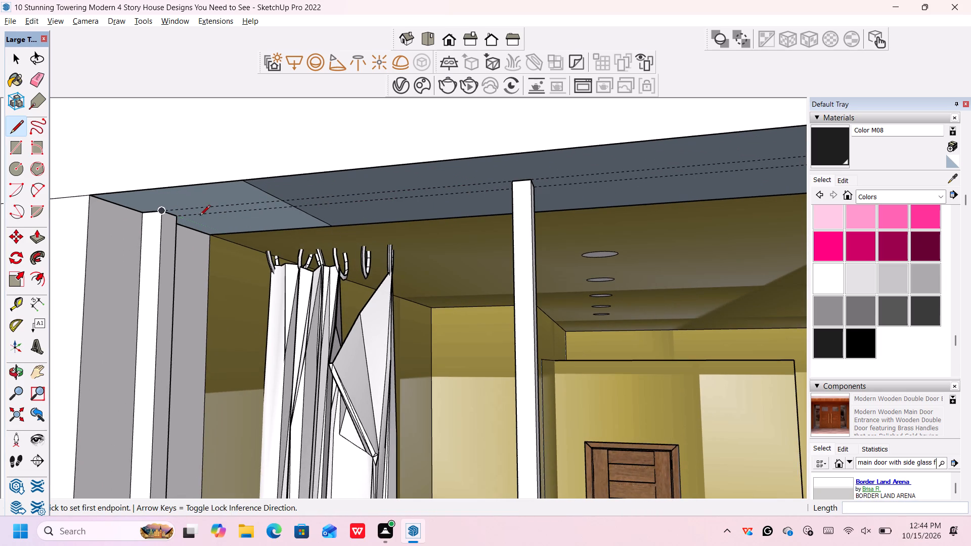
{"action": "left_click", "coordinate": [178, 218]}
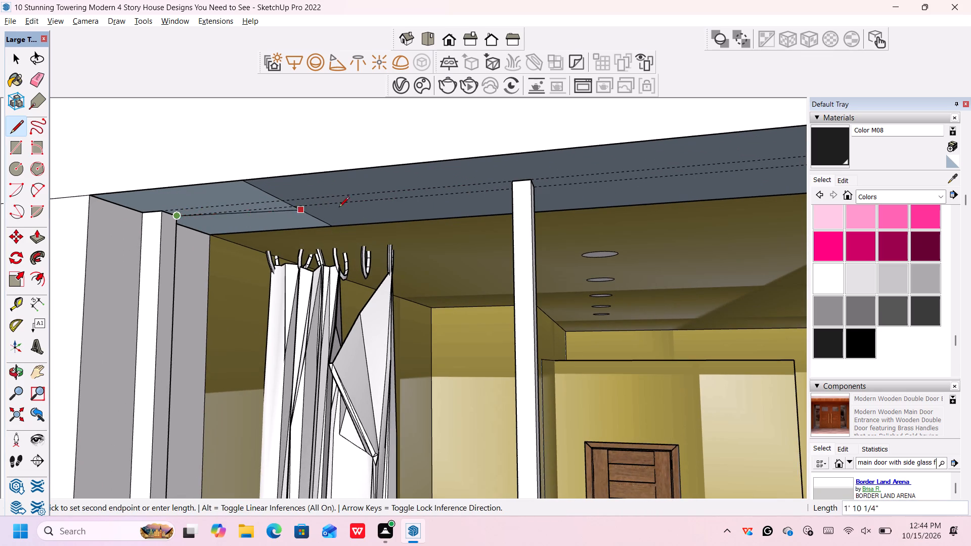
{"action": "scroll", "coordinate": [345, 208], "scroll_direction": "down", "scroll_amount": 7}
{"action": "scroll", "coordinate": [515, 194], "scroll_direction": "up", "scroll_amount": 5}
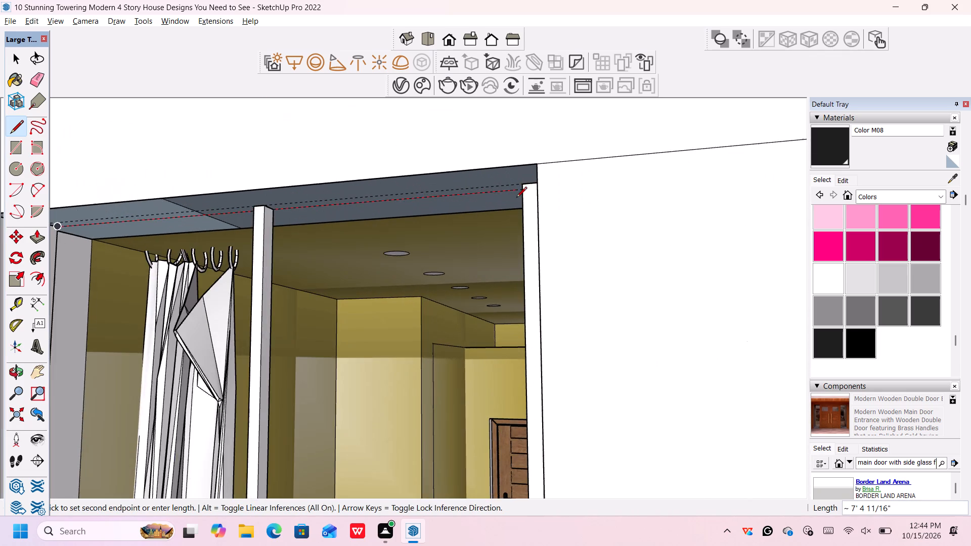
{"action": "scroll", "coordinate": [517, 197], "scroll_direction": "up", "scroll_amount": 7}
{"action": "scroll", "coordinate": [522, 192], "scroll_direction": "down", "scroll_amount": 2}
{"action": "middle_click_drag", "start_coordinate": [528, 193], "coordinate": [534, 191]}
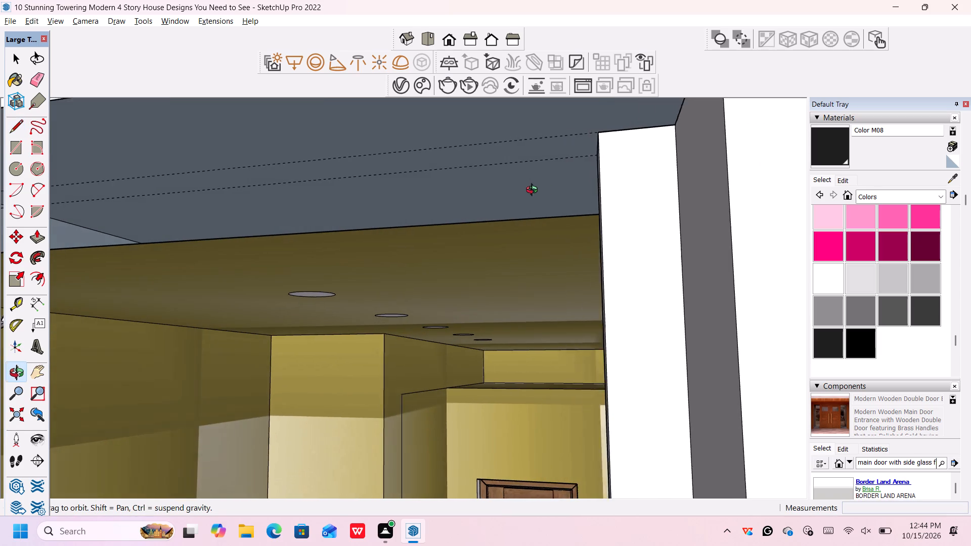
{"action": "middle_click_drag", "start_coordinate": [534, 191], "coordinate": [545, 191]}
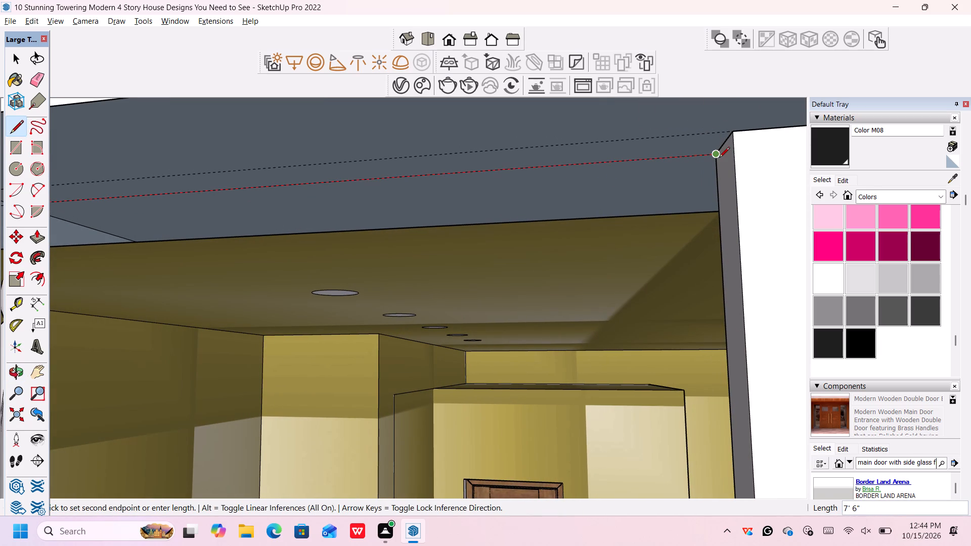
{"action": "left_click", "coordinate": [714, 156]}
Draw a 7' 6" line on the underside of the head along the 9" guide, joining the two side posts' inner front corners.
{"action": "scroll", "coordinate": [714, 157], "scroll_direction": "down", "scroll_amount": 12}
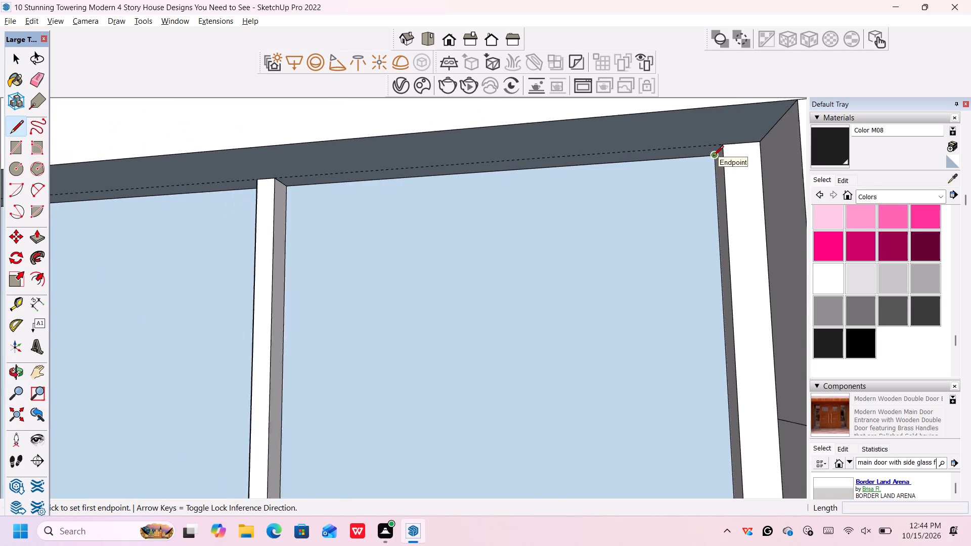
{"action": "scroll", "coordinate": [713, 157], "scroll_direction": "down", "scroll_amount": 6}
{"action": "scroll", "coordinate": [220, 181], "scroll_direction": "up", "scroll_amount": 4}
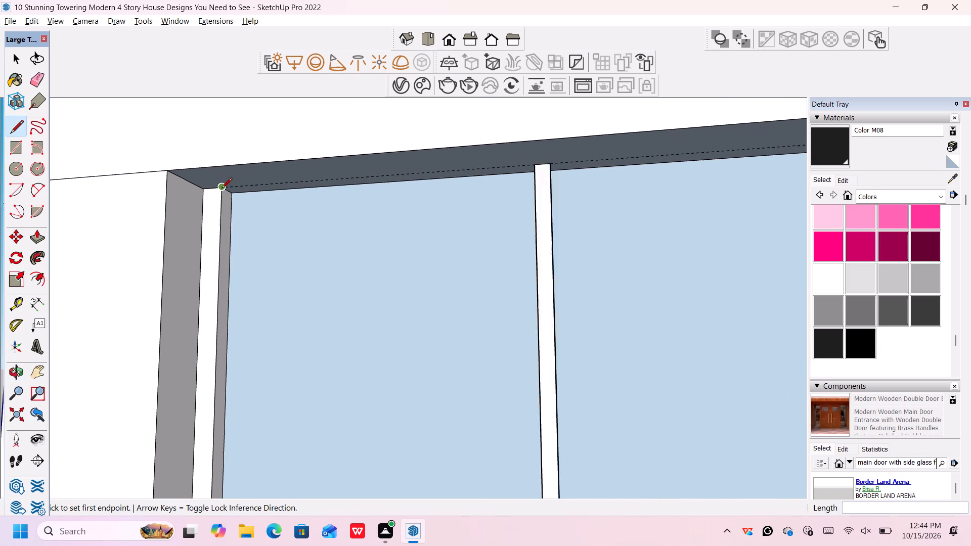
{"action": "scroll", "coordinate": [222, 189], "scroll_direction": "up", "scroll_amount": 2}
{"action": "left_click", "coordinate": [222, 189]}
{"action": "scroll", "coordinate": [282, 183], "scroll_direction": "down", "scroll_amount": 7}
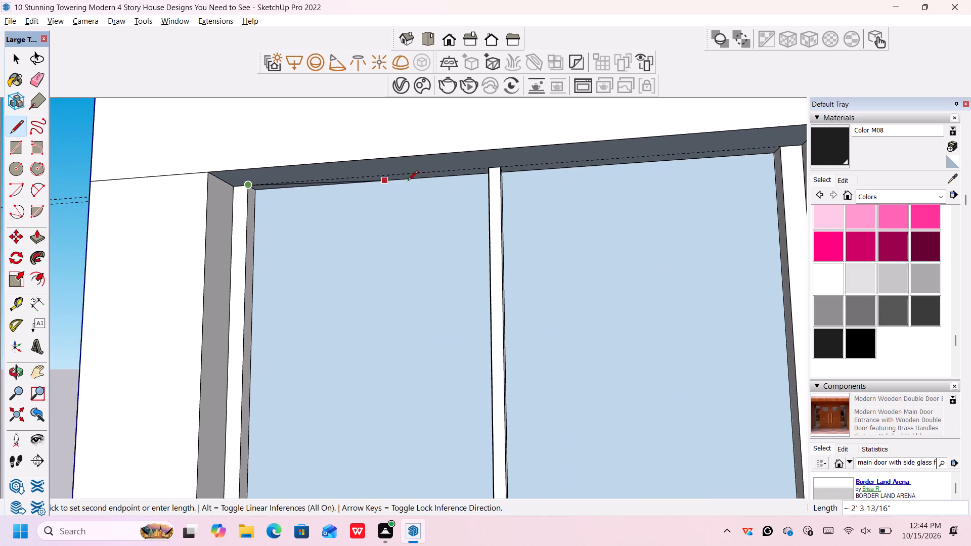
{"action": "left_click", "coordinate": [781, 146]}
{"action": "key", "text": "space"}
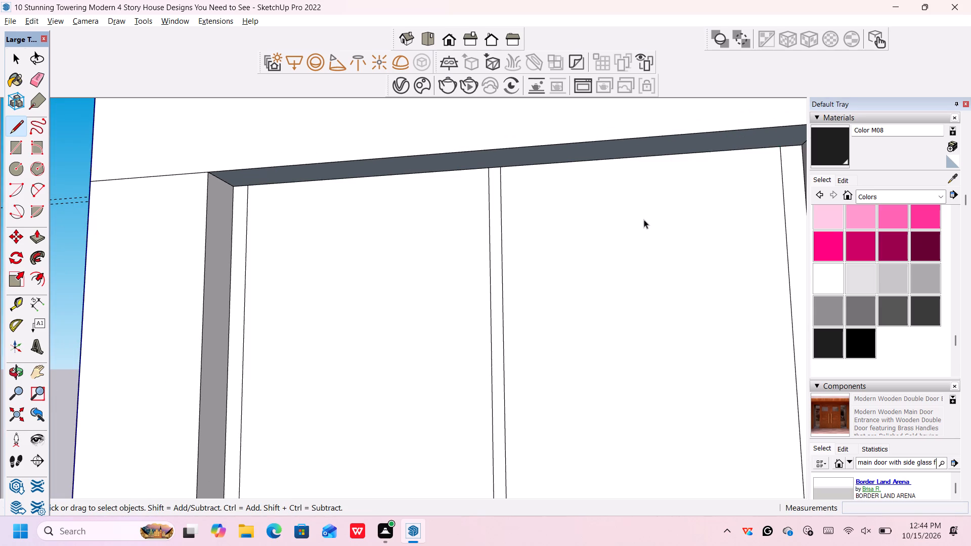
Delete the two white front faces covering the window's panes on either side of the centre mullion.
{"action": "left_click", "coordinate": [644, 219]}
{"action": "scroll", "coordinate": [643, 218], "scroll_direction": "down", "scroll_amount": 6}
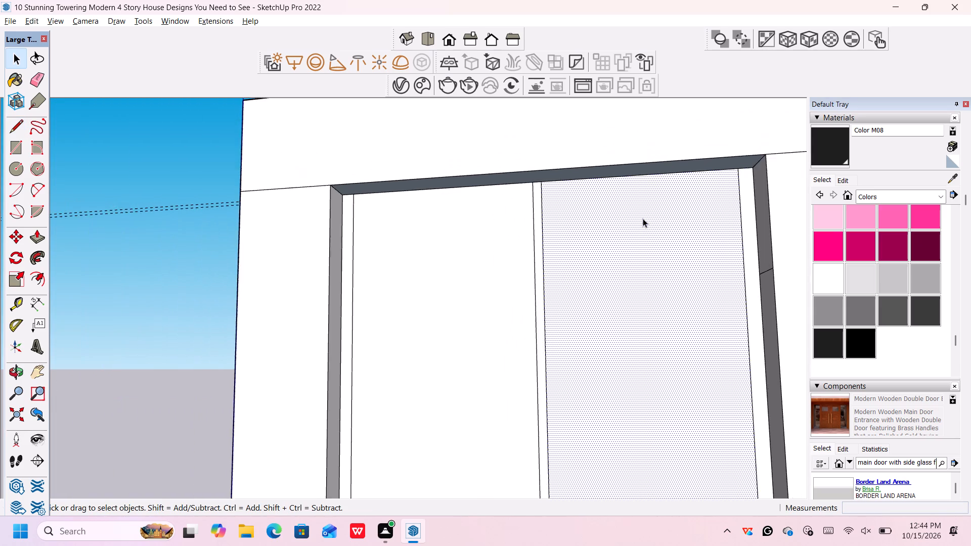
{"action": "scroll", "coordinate": [643, 218], "scroll_direction": "down", "scroll_amount": 17}
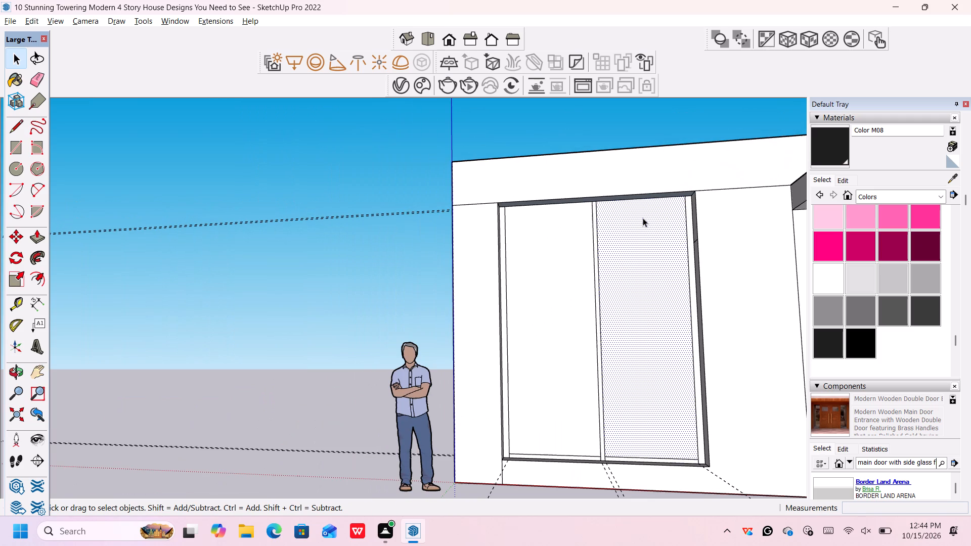
{"action": "scroll", "coordinate": [643, 218], "scroll_direction": "up", "scroll_amount": 1}
{"action": "middle_click_drag", "start_coordinate": [641, 219], "coordinate": [638, 217], "text": "shift"}
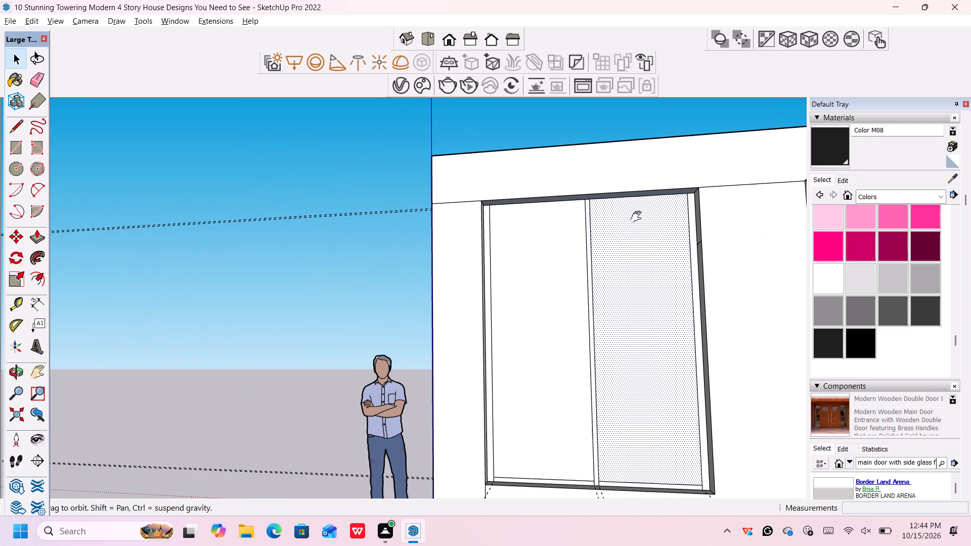
{"action": "middle_click_drag", "start_coordinate": [638, 217], "coordinate": [538, 187], "text": "shift"}
{"action": "middle_click_drag", "start_coordinate": [534, 185], "coordinate": [523, 183], "text": "shift"}
{"action": "middle_click_drag", "start_coordinate": [521, 182], "coordinate": [440, 172], "text": "shift"}
{"action": "middle_click", "coordinate": [439, 172], "text": "shift"}
{"action": "scroll", "coordinate": [458, 198], "scroll_direction": "up", "scroll_amount": 1}
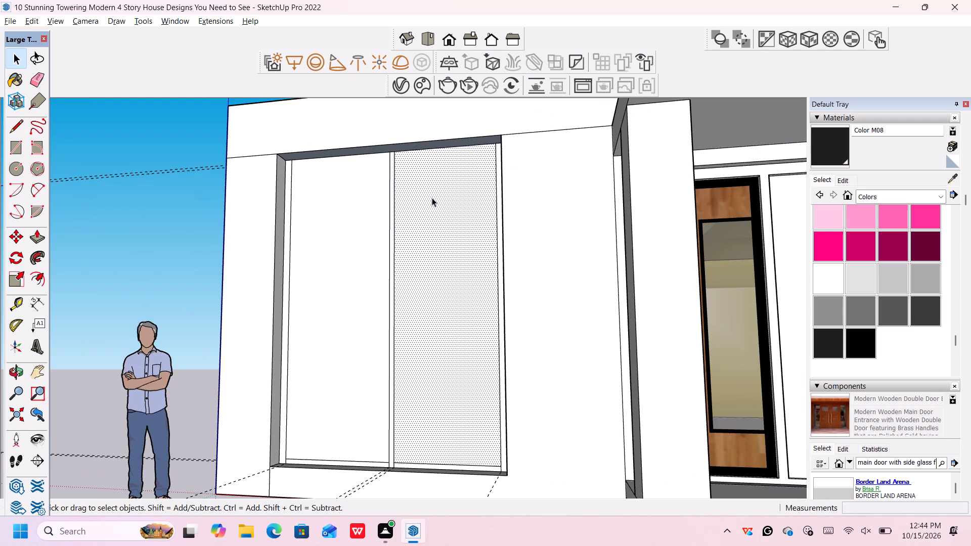
{"action": "scroll", "coordinate": [428, 206], "scroll_direction": "down", "scroll_amount": 3}
{"action": "middle_click", "coordinate": [426, 214]}
{"action": "middle_click", "coordinate": [426, 215]}
{"action": "middle_click_drag", "start_coordinate": [426, 215], "coordinate": [441, 234]}
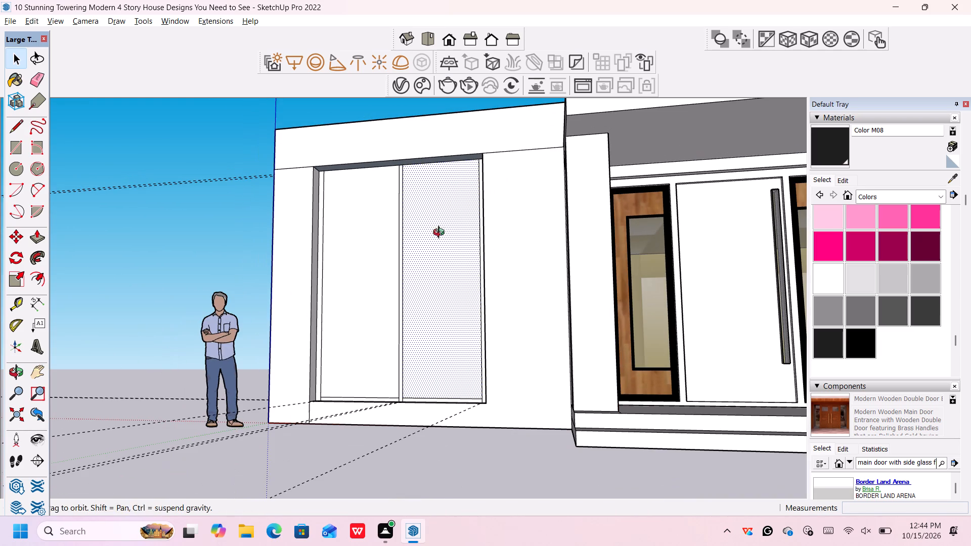
{"action": "middle_click_drag", "start_coordinate": [441, 234], "coordinate": [448, 245]}
{"action": "middle_click", "coordinate": [448, 245]}
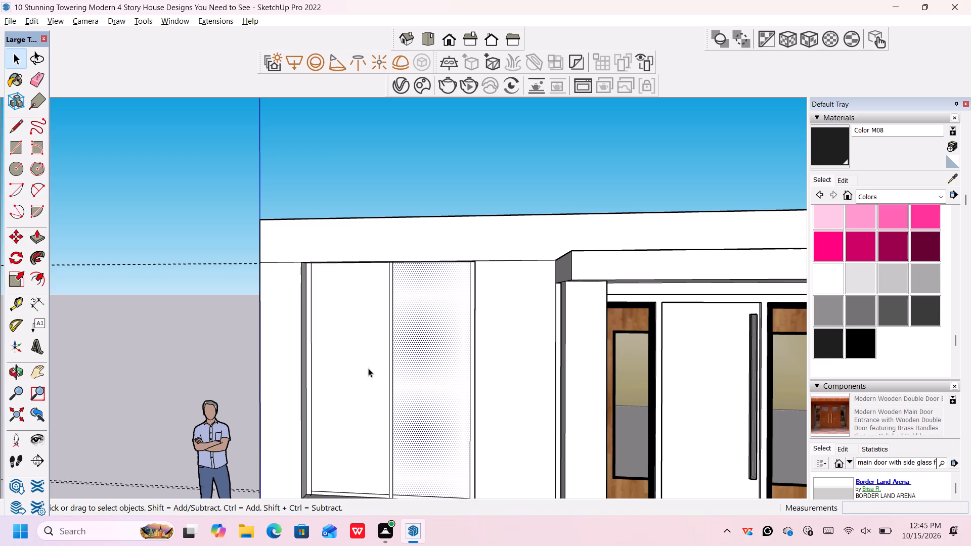
{"action": "key", "text": "Delete"}
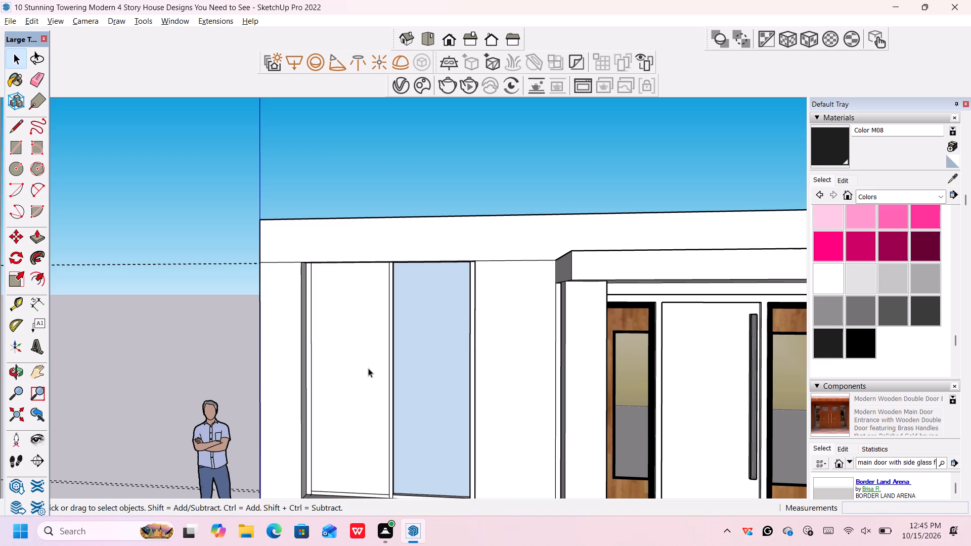
{"action": "left_click", "coordinate": [368, 368]}
{"action": "key", "text": "Delete"}
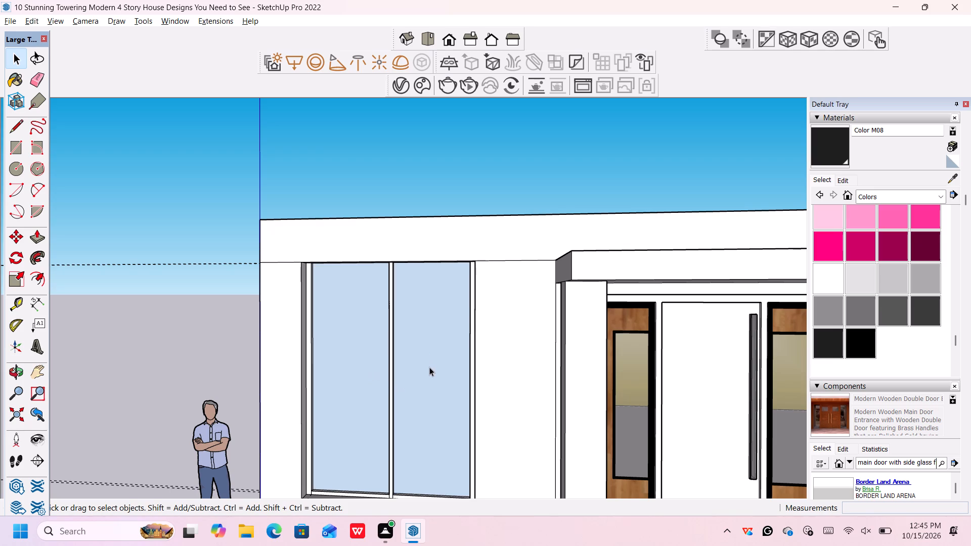
Pull the narrow strip under the head down 3" above the left-hand pane to form its top frame rail.
{"action": "middle_click_drag", "start_coordinate": [429, 369], "coordinate": [440, 347]}
{"action": "middle_click", "coordinate": [444, 344]}
{"action": "middle_click", "coordinate": [446, 342]}
{"action": "scroll", "coordinate": [445, 327], "scroll_direction": "up", "scroll_amount": 4}
{"action": "scroll", "coordinate": [441, 315], "scroll_direction": "down", "scroll_amount": 2}
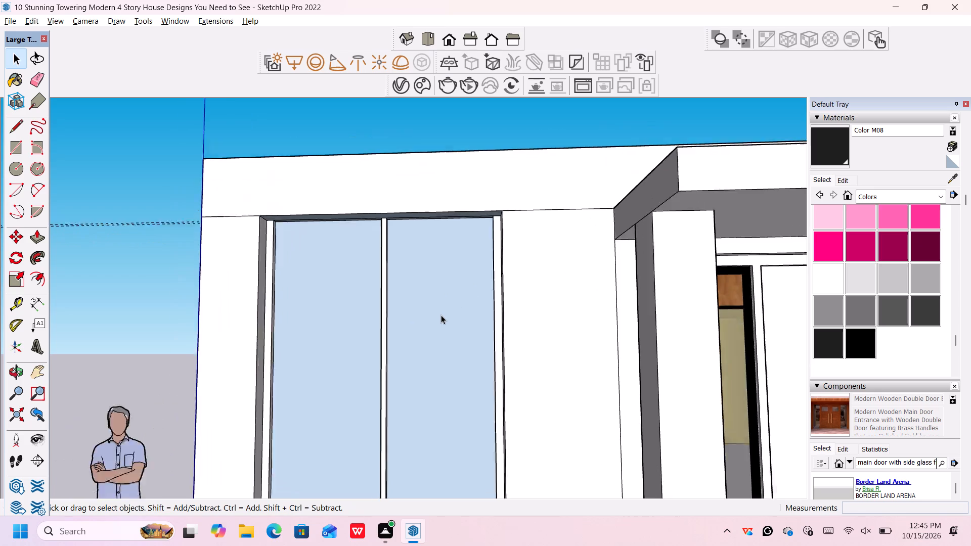
{"action": "scroll", "coordinate": [441, 315], "scroll_direction": "down", "scroll_amount": 2}
{"action": "middle_click_drag", "start_coordinate": [444, 348], "coordinate": [451, 326]}
{"action": "middle_click", "coordinate": [451, 326]}
{"action": "scroll", "coordinate": [446, 315], "scroll_direction": "up", "scroll_amount": 2}
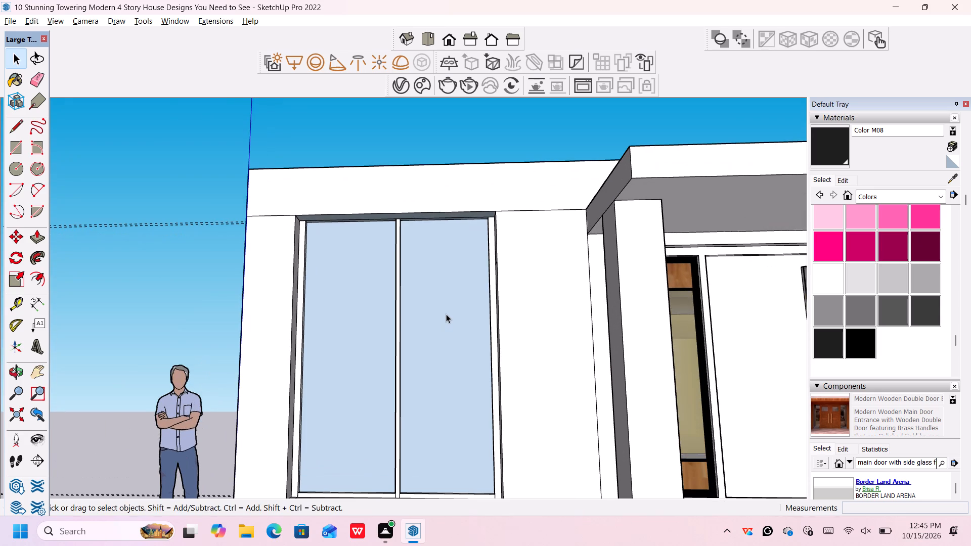
{"action": "scroll", "coordinate": [446, 315], "scroll_direction": "down", "scroll_amount": 2}
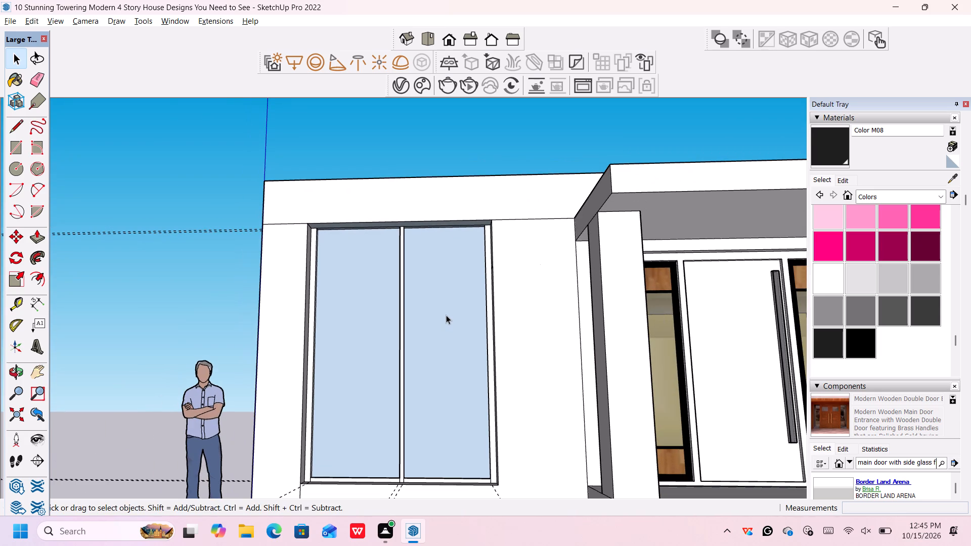
{"action": "scroll", "coordinate": [375, 238], "scroll_direction": "up", "scroll_amount": 5}
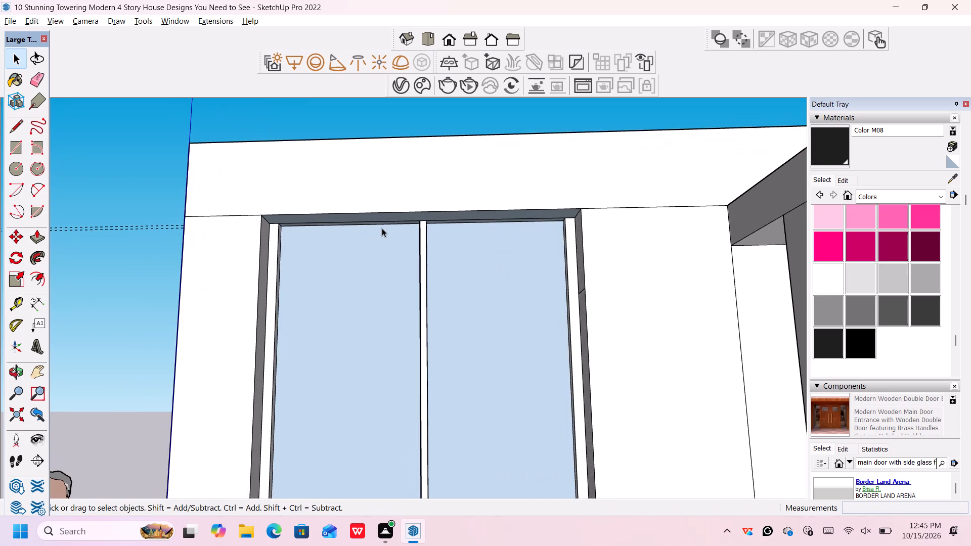
{"action": "scroll", "coordinate": [382, 227], "scroll_direction": "up", "scroll_amount": 5}
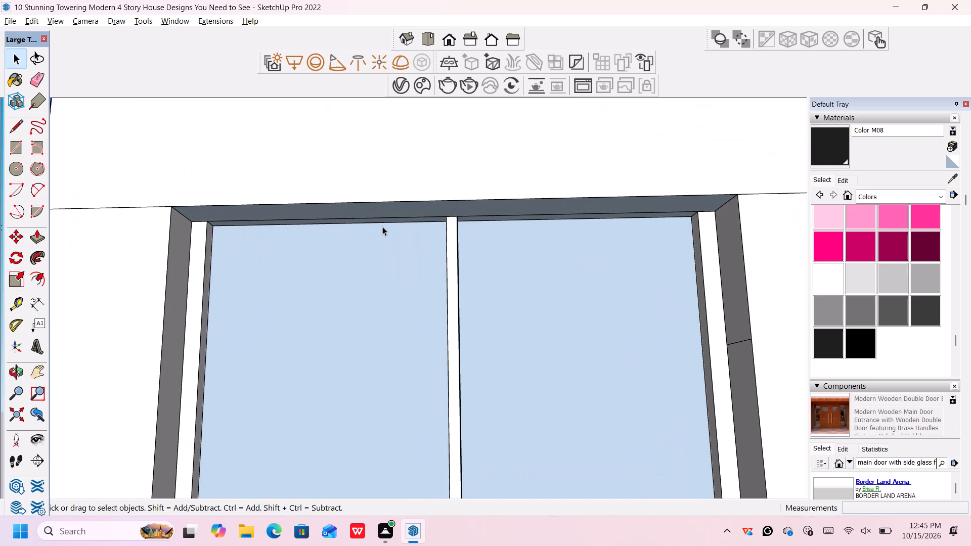
{"action": "key", "text": "p"}
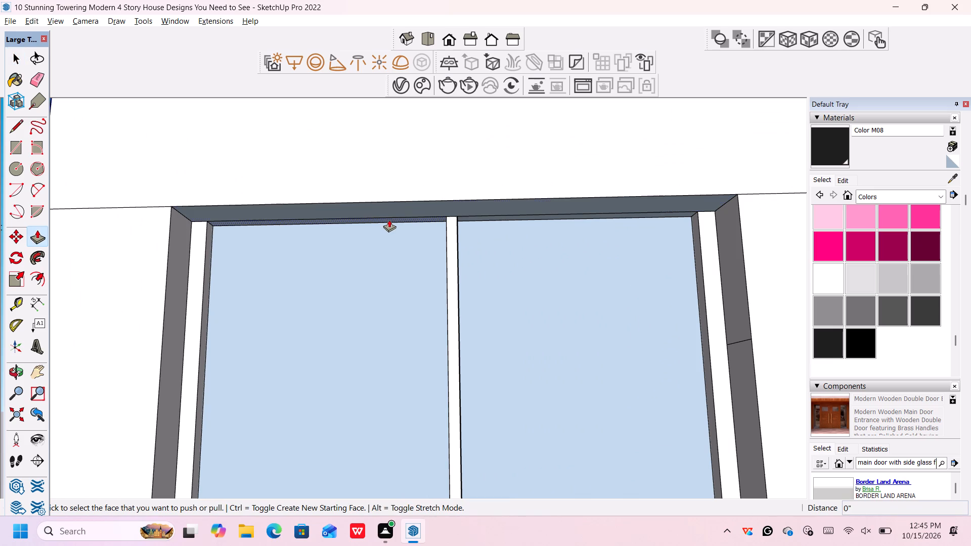
{"action": "left_click", "coordinate": [389, 219]}
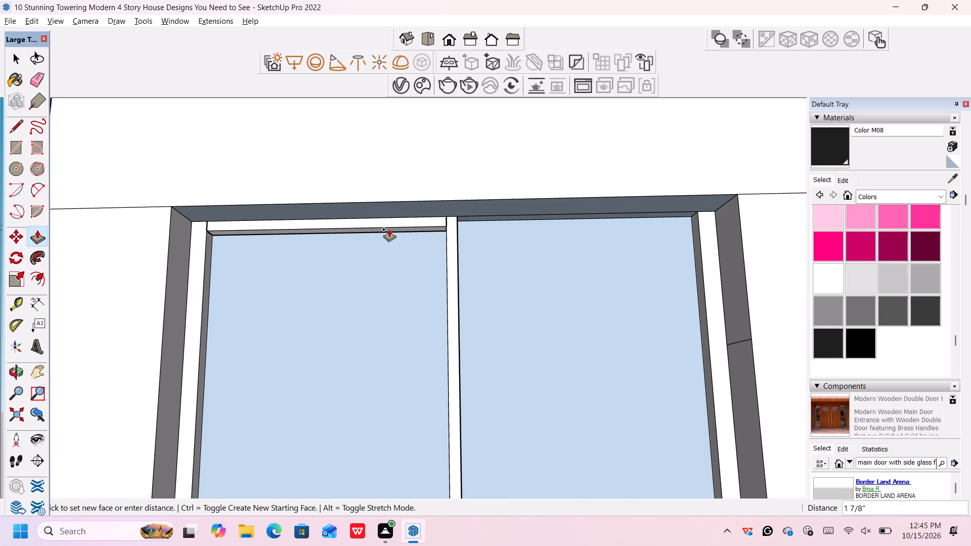
{"action": "type", "text": "3\""}
{"action": "key", "text": "Return"}
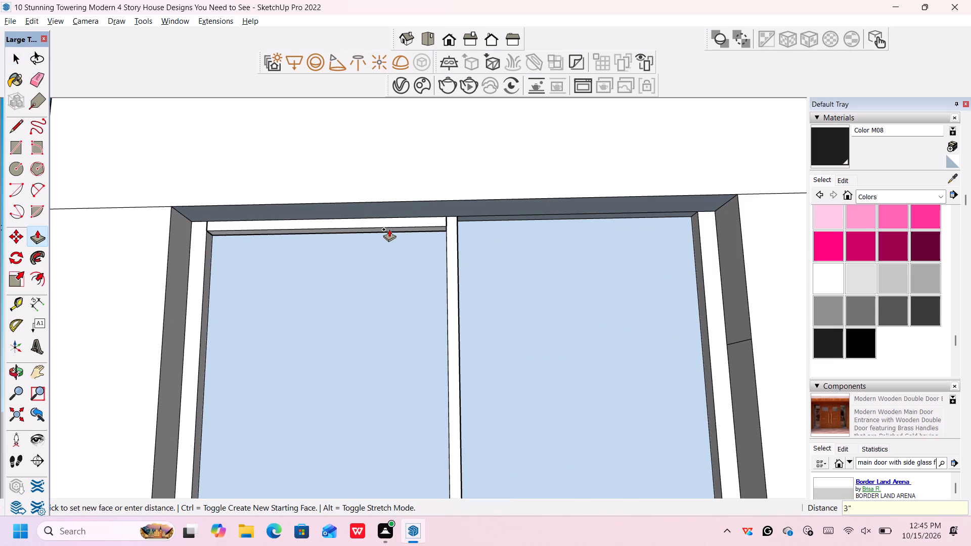
Pull the matching strip under the head down 3" above the right-hand pane.
{"action": "left_click", "coordinate": [513, 219]}
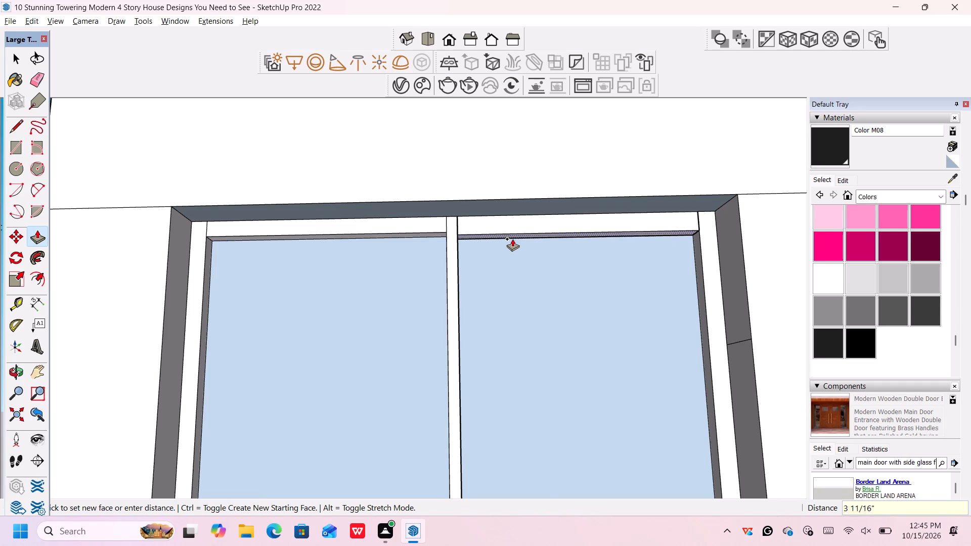
{"action": "type", "text": "3\""}
{"action": "key", "text": "Return"}
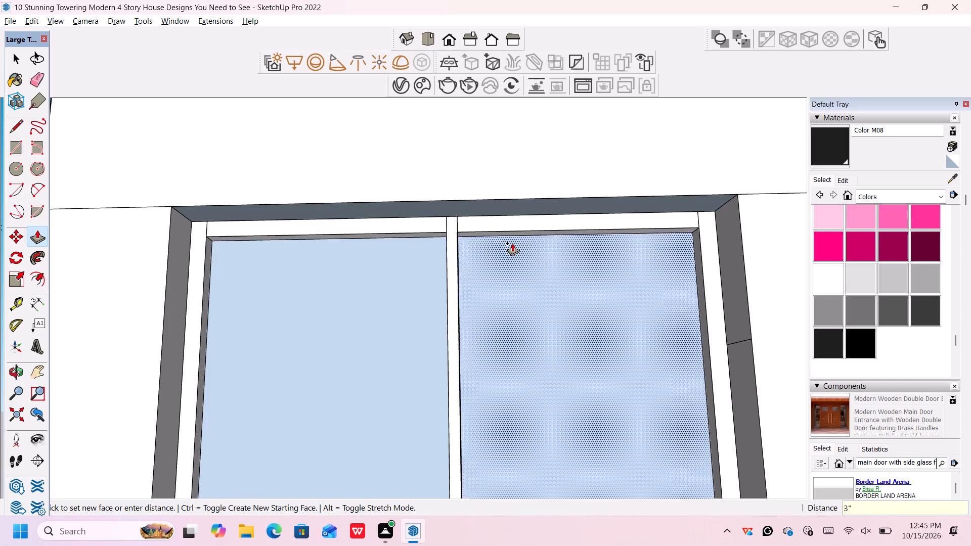
{"action": "scroll", "coordinate": [511, 245], "scroll_direction": "down", "scroll_amount": 7}
{"action": "scroll", "coordinate": [510, 239], "scroll_direction": "down", "scroll_amount": 20}
{"action": "scroll", "coordinate": [510, 239], "scroll_direction": "down", "scroll_amount": 3}
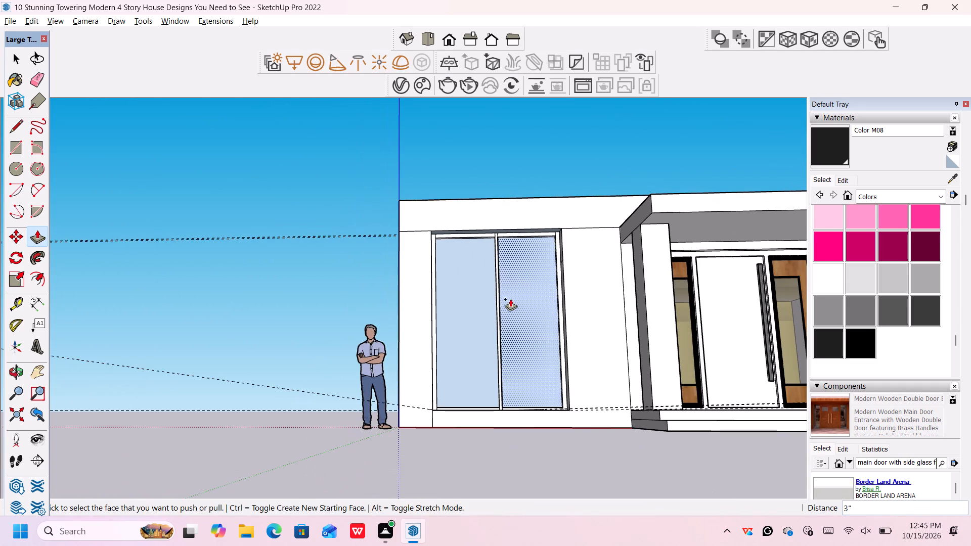
{"action": "key", "text": "space"}
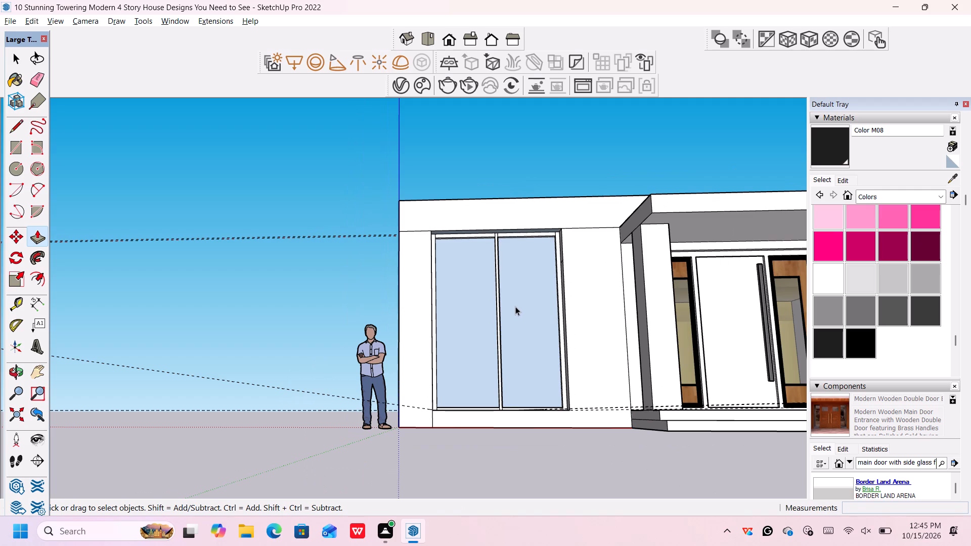
Place a horizontal guide across the window 8' below the edge of the new top rail.
{"action": "key", "text": "t"}
{"action": "scroll", "coordinate": [516, 249], "scroll_direction": "up", "scroll_amount": 8}
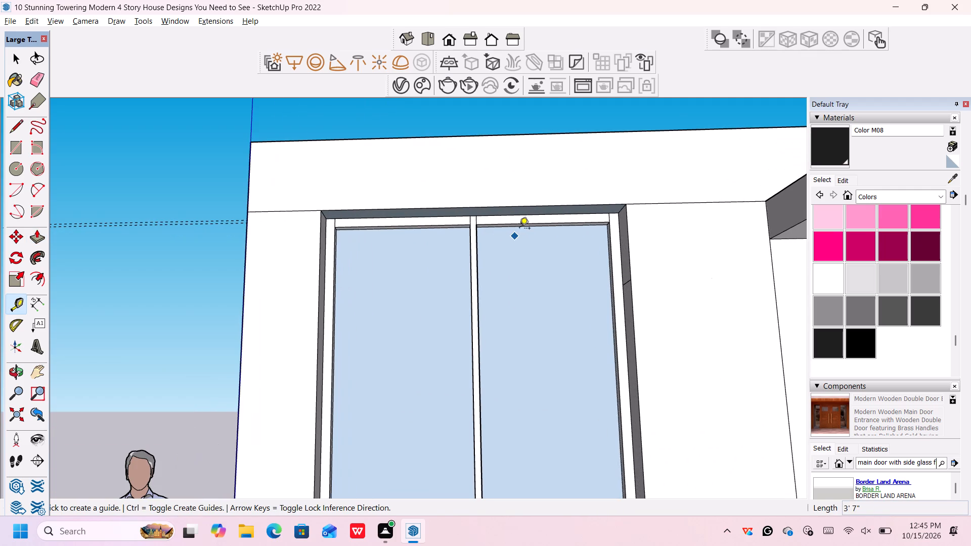
{"action": "left_click", "coordinate": [519, 230]}
{"action": "scroll", "coordinate": [517, 243], "scroll_direction": "down", "scroll_amount": 8}
{"action": "scroll", "coordinate": [513, 338], "scroll_direction": "down", "scroll_amount": 2}
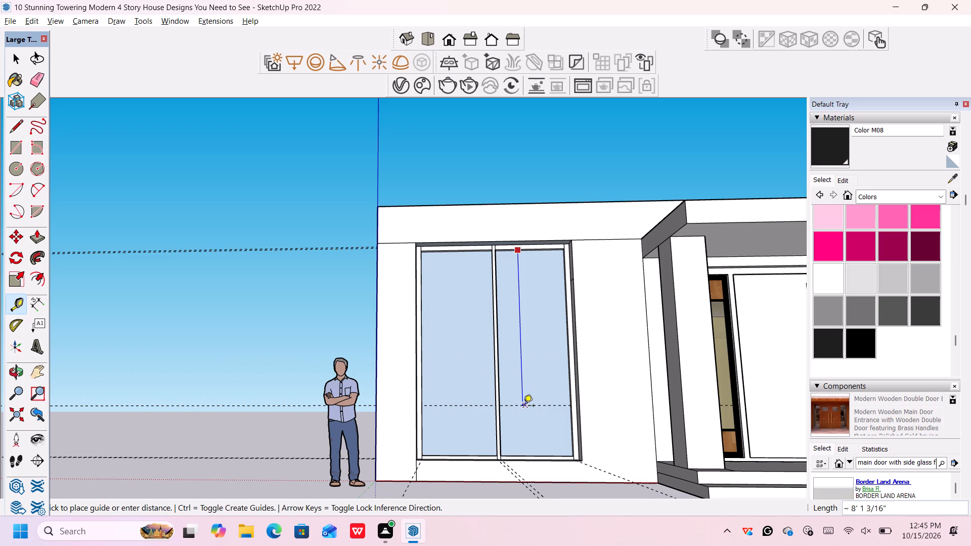
{"action": "scroll", "coordinate": [523, 406], "scroll_direction": "down", "scroll_amount": 1}
{"action": "scroll", "coordinate": [523, 406], "scroll_direction": "up", "scroll_amount": 1}
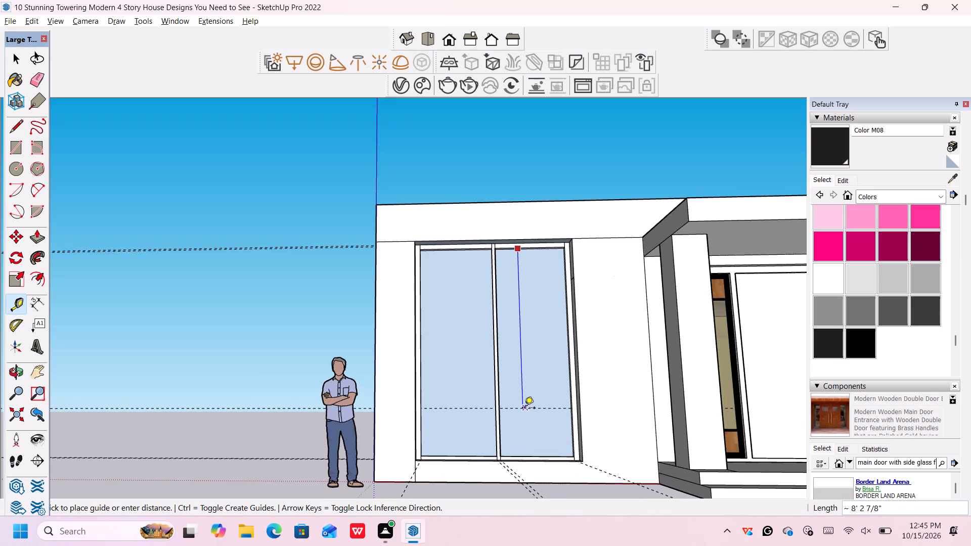
{"action": "type", "text": "8'"}
{"action": "key", "text": "Return"}
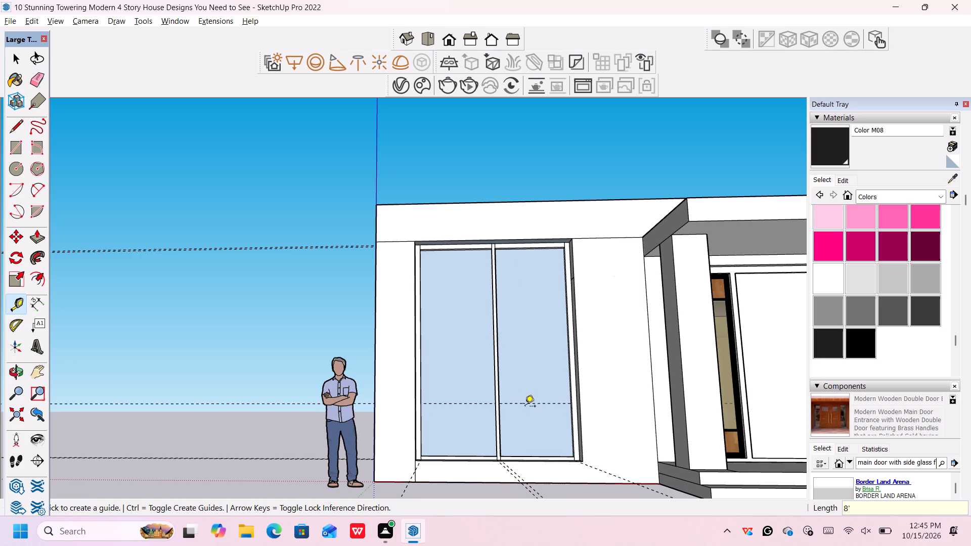
Place a second horizontal guide across the window 2" below the 8' guide.
{"action": "scroll", "coordinate": [523, 401], "scroll_direction": "up", "scroll_amount": 1}
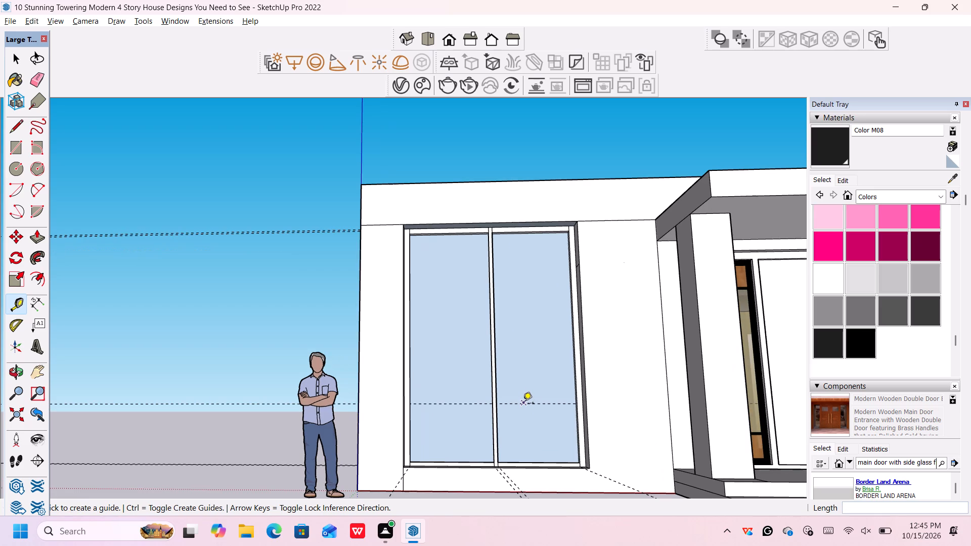
{"action": "left_click", "coordinate": [523, 404]}
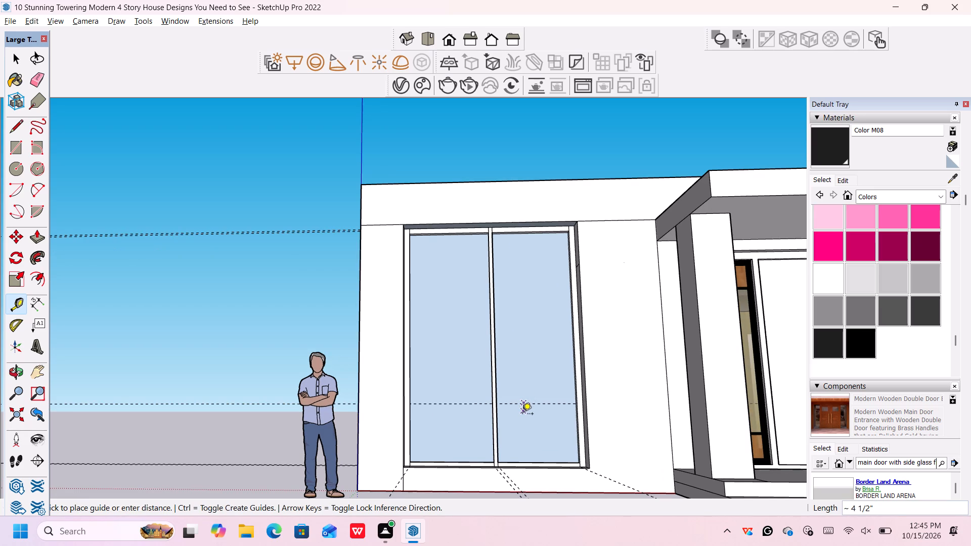
{"action": "key", "text": "Escape"}
{"action": "scroll", "coordinate": [523, 409], "scroll_direction": "up", "scroll_amount": 6}
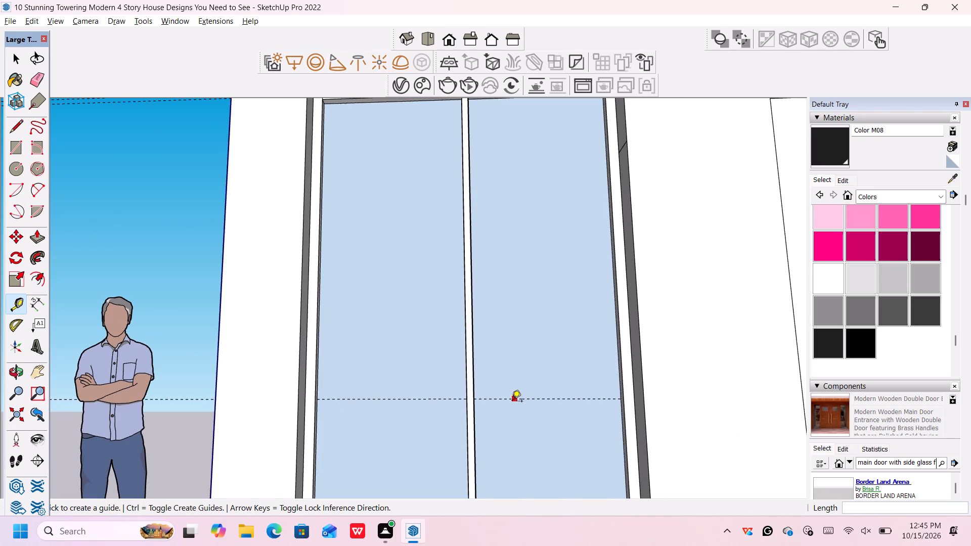
{"action": "left_click", "coordinate": [511, 402]}
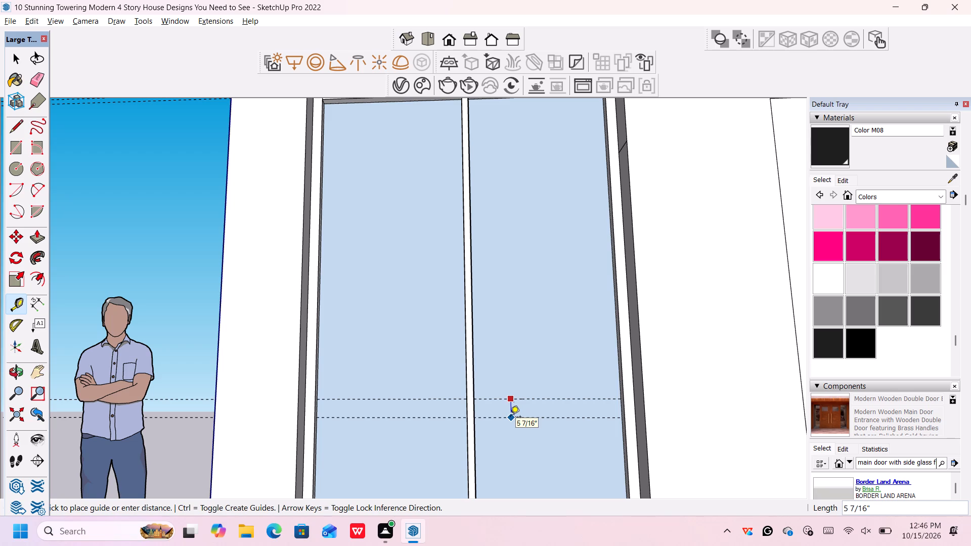
{"action": "type", "text": "2\""}
{"action": "key", "text": "Return"}
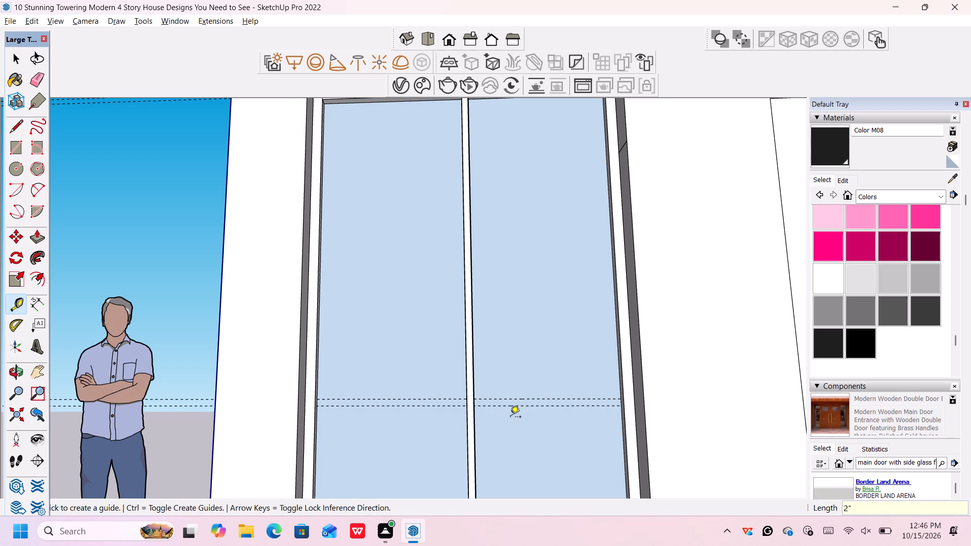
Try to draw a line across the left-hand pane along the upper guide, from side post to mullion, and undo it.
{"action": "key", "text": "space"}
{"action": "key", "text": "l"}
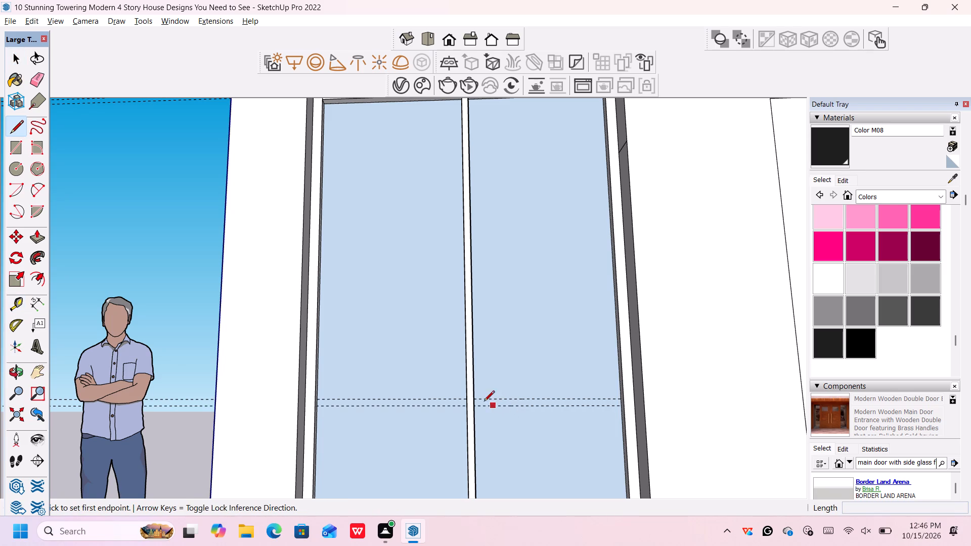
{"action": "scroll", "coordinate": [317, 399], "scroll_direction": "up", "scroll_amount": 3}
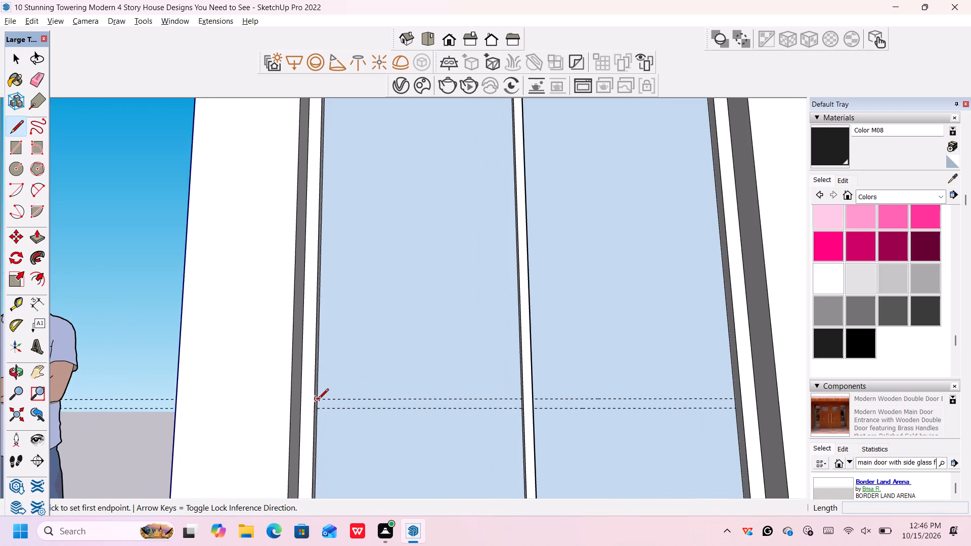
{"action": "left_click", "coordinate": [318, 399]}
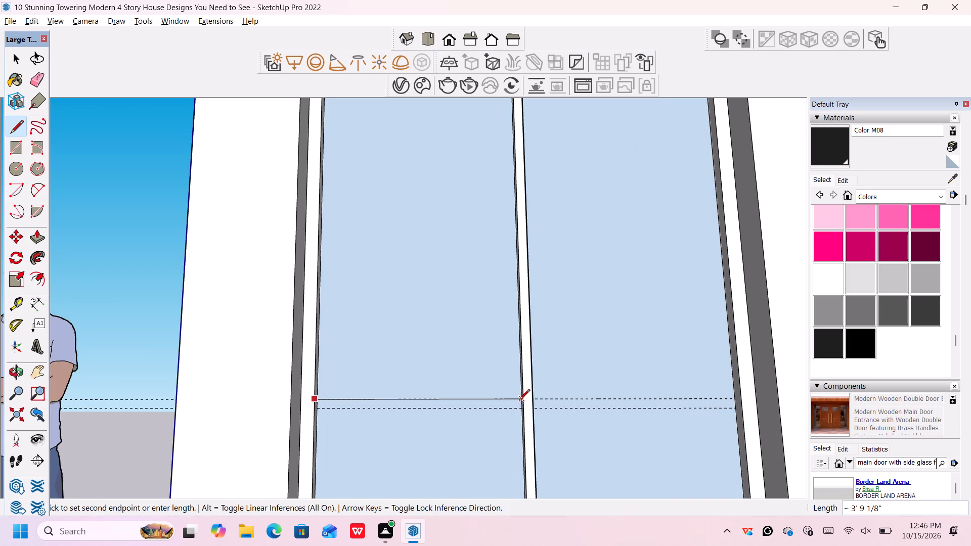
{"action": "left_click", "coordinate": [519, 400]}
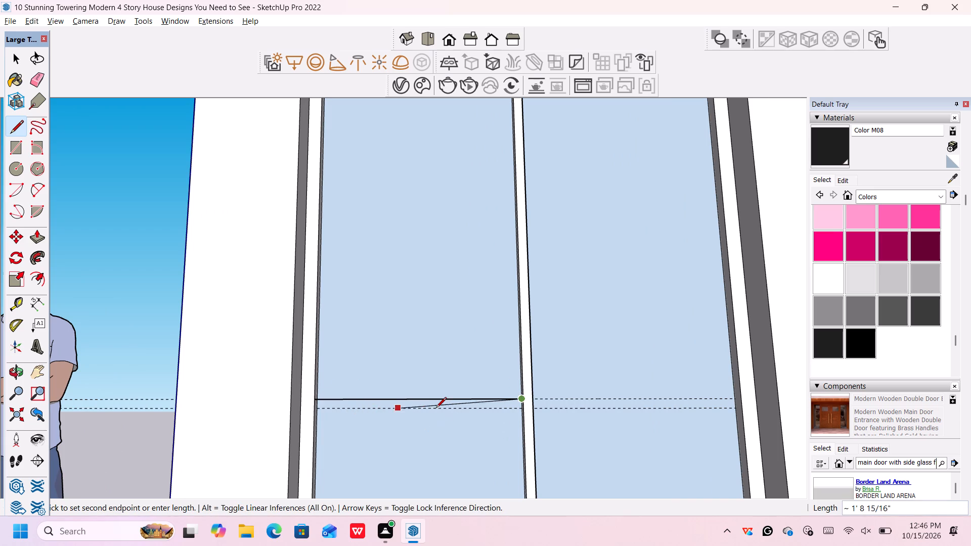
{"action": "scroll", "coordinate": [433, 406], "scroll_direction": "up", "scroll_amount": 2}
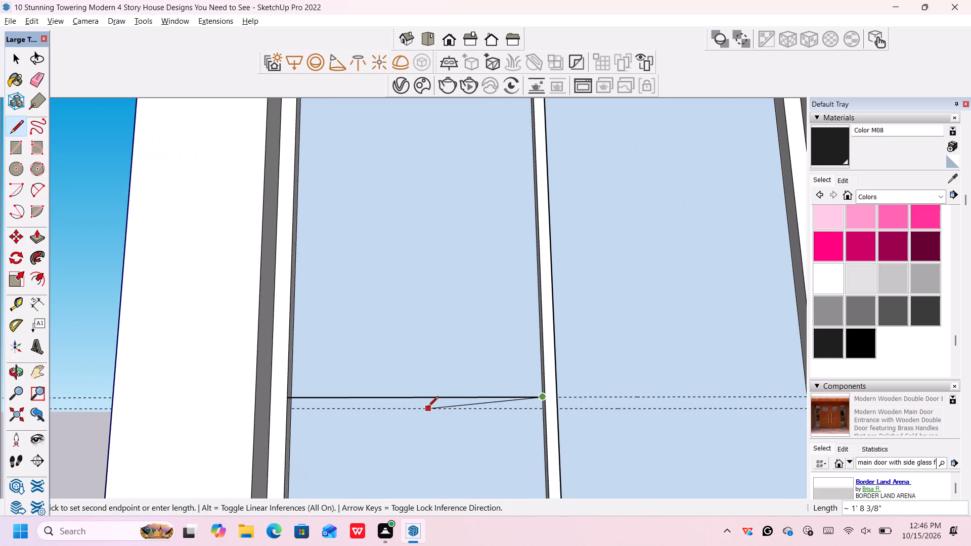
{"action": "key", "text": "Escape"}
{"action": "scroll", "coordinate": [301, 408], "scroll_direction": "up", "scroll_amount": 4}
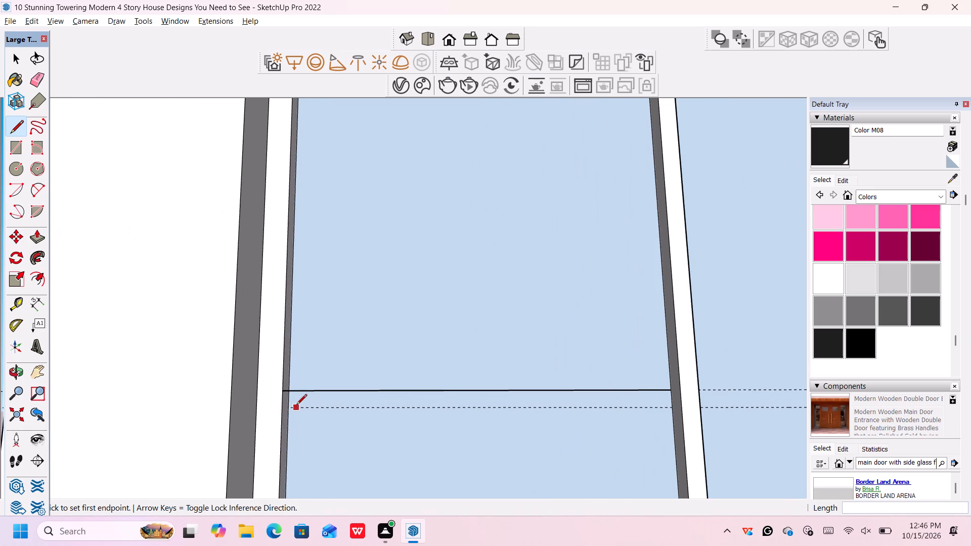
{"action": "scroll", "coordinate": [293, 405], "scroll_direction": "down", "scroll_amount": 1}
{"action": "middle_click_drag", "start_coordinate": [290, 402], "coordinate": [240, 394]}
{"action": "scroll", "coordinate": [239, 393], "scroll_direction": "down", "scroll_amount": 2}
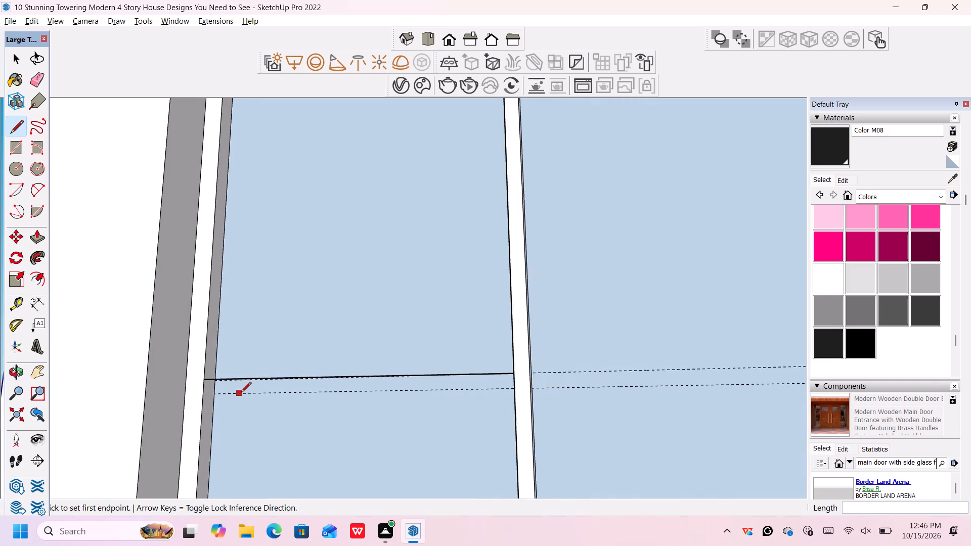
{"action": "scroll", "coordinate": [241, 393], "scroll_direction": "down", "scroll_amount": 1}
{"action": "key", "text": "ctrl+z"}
Draw two 3' 9" lines across the left-hand pane from side post to mullion, along the upper and lower guides.
{"action": "scroll", "coordinate": [228, 379], "scroll_direction": "up", "scroll_amount": 4}
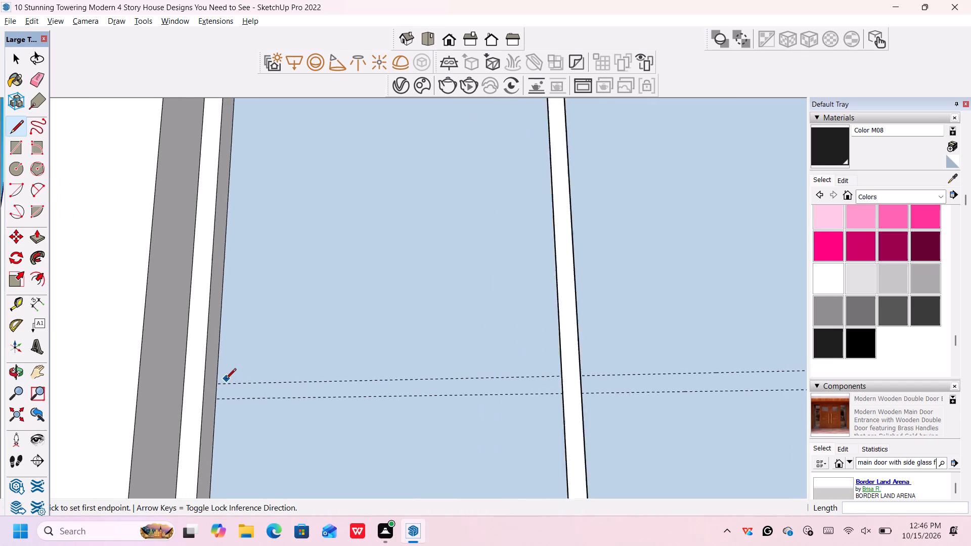
{"action": "left_click", "coordinate": [216, 383]}
{"action": "scroll", "coordinate": [487, 381], "scroll_direction": "down", "scroll_amount": 5}
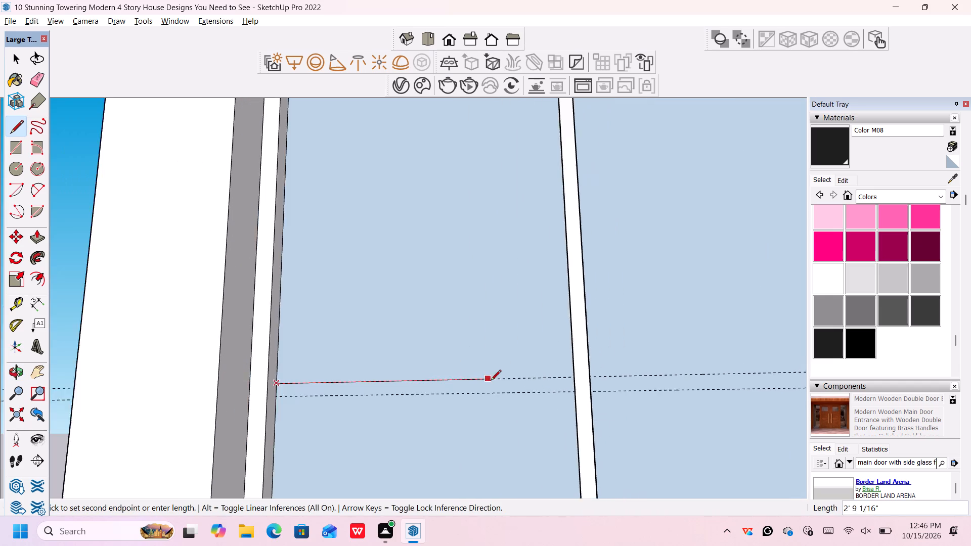
{"action": "middle_click_drag", "start_coordinate": [495, 384], "coordinate": [544, 389]}
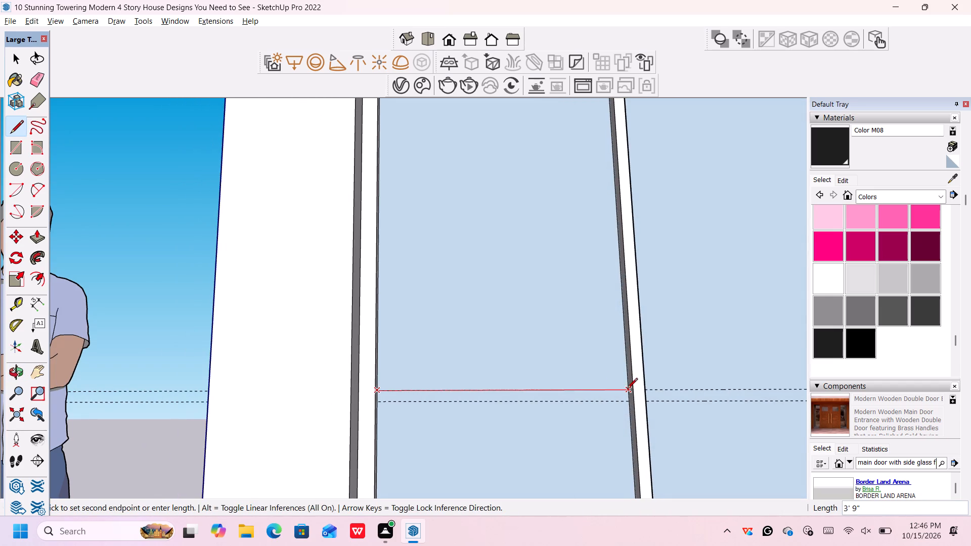
{"action": "left_click", "coordinate": [628, 390]}
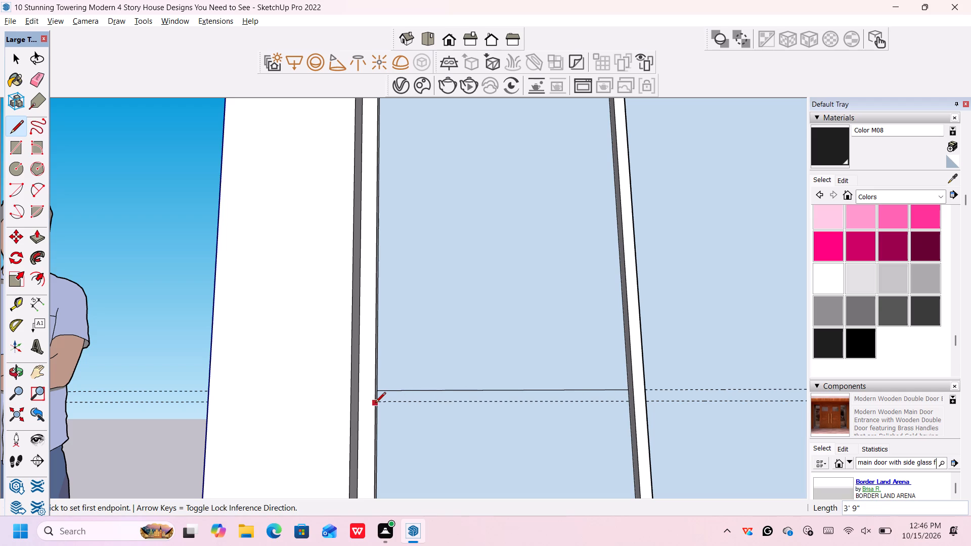
{"action": "scroll", "coordinate": [379, 402], "scroll_direction": "up", "scroll_amount": 10}
{"action": "left_click", "coordinate": [377, 401]}
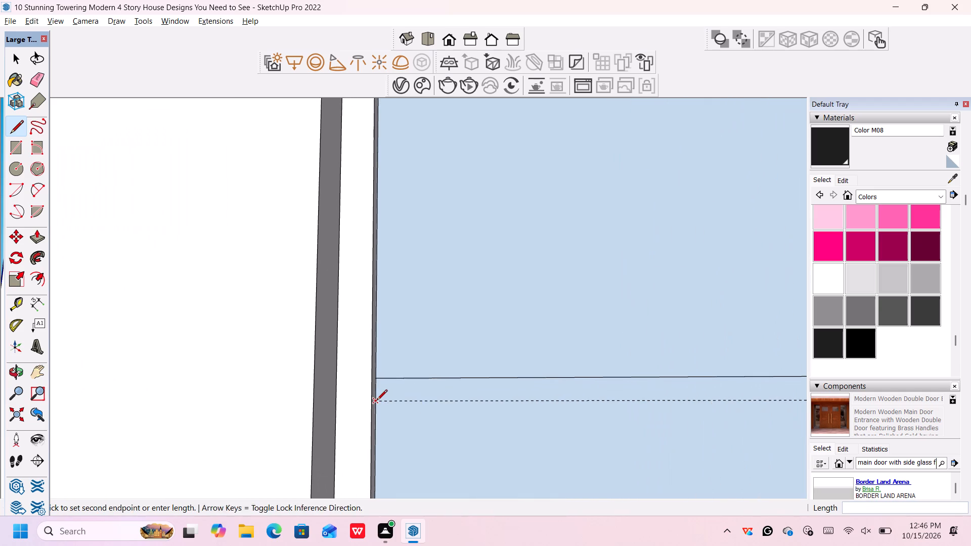
{"action": "scroll", "coordinate": [387, 401], "scroll_direction": "down", "scroll_amount": 9}
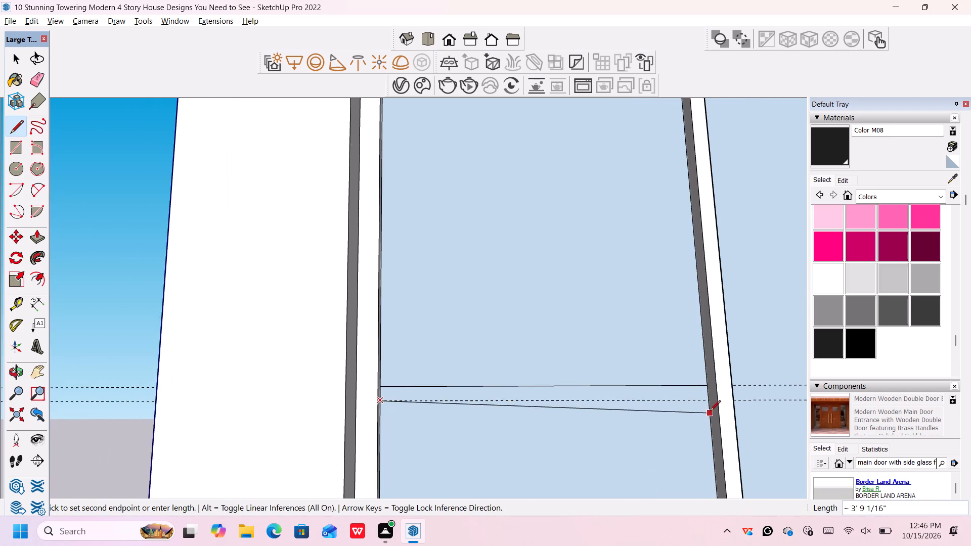
{"action": "left_click", "coordinate": [708, 402]}
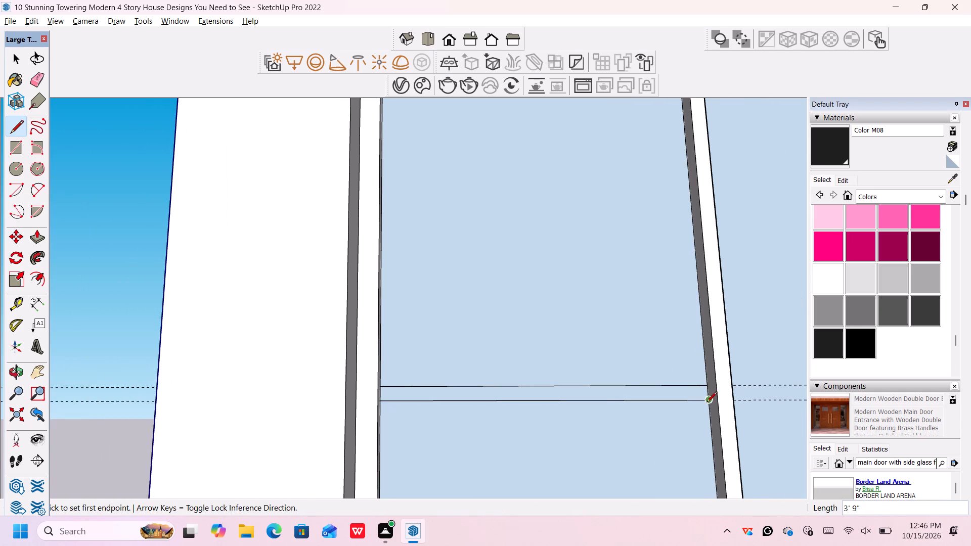
Draw two 3' 7" lines across the right-hand pane from mullion to side post, along the upper and lower guides.
{"action": "scroll", "coordinate": [707, 403], "scroll_direction": "down", "scroll_amount": 3}
{"action": "middle_click_drag", "start_coordinate": [708, 406], "coordinate": [433, 390], "text": "shift"}
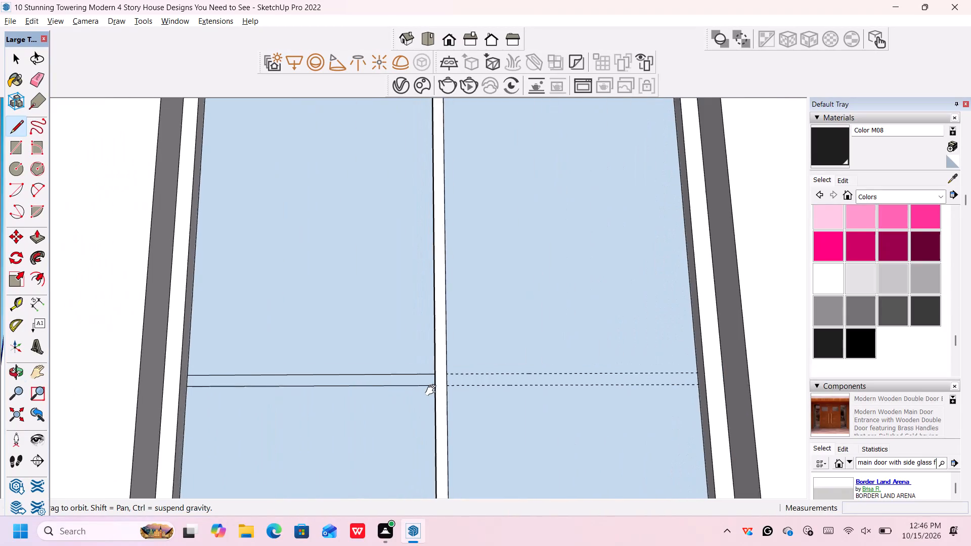
{"action": "middle_click_drag", "start_coordinate": [433, 390], "coordinate": [425, 391], "text": "shift"}
{"action": "scroll", "coordinate": [460, 383], "scroll_direction": "up", "scroll_amount": 2}
{"action": "middle_click_drag", "start_coordinate": [458, 386], "coordinate": [423, 381]}
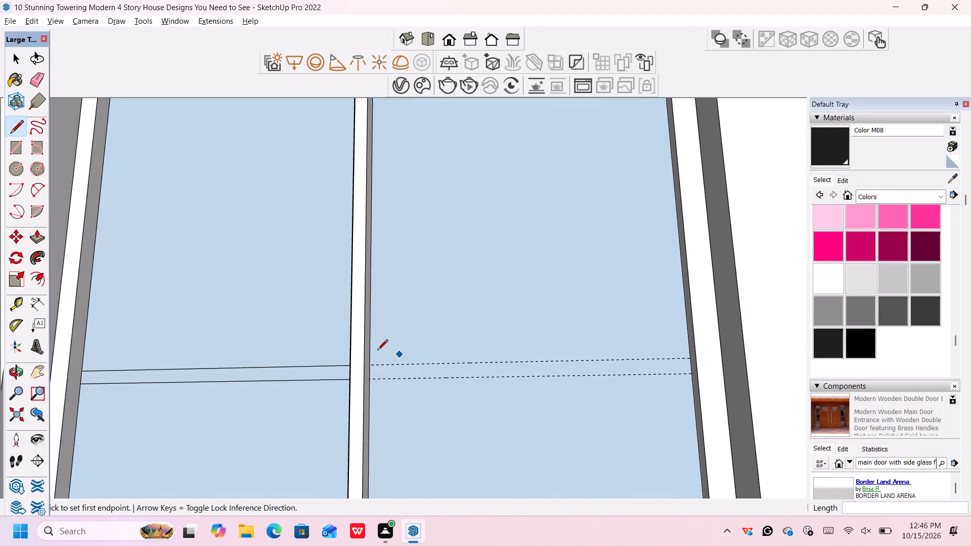
{"action": "scroll", "coordinate": [379, 361], "scroll_direction": "up", "scroll_amount": 4}
{"action": "left_click", "coordinate": [365, 367]}
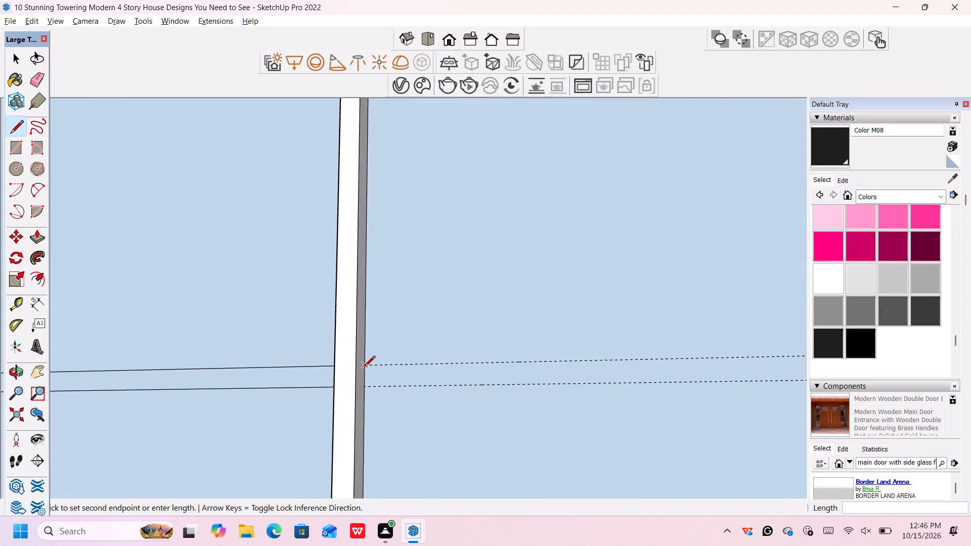
{"action": "scroll", "coordinate": [367, 369], "scroll_direction": "down", "scroll_amount": 7}
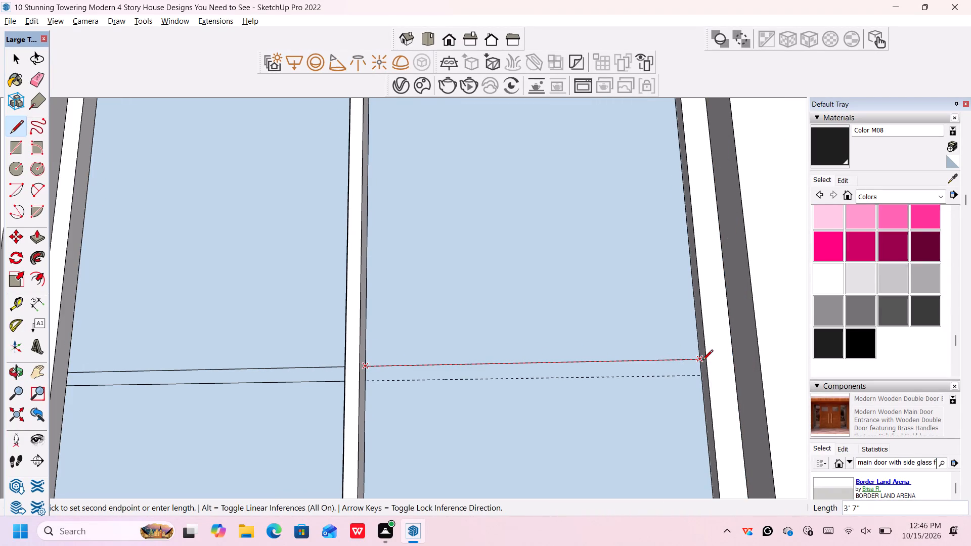
{"action": "left_click", "coordinate": [700, 362]}
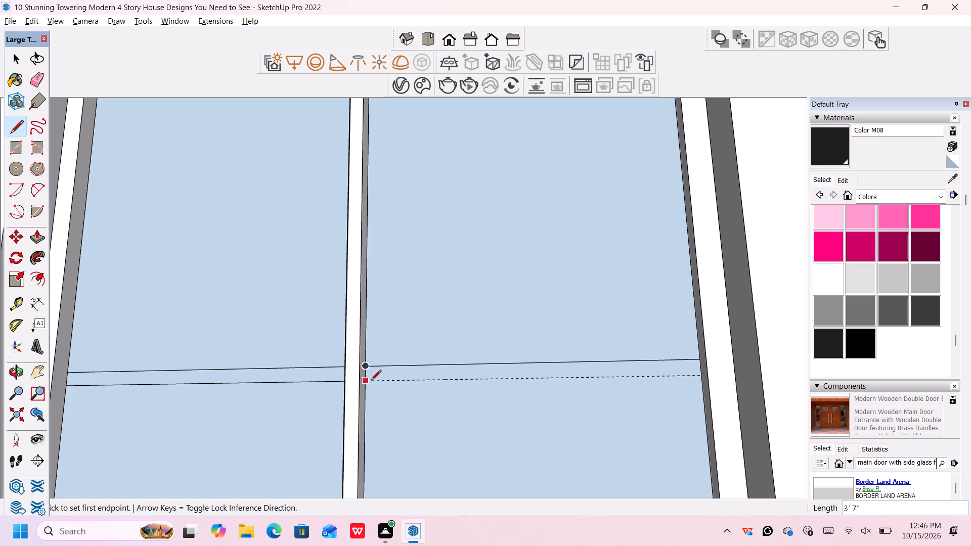
{"action": "left_click", "coordinate": [368, 381]}
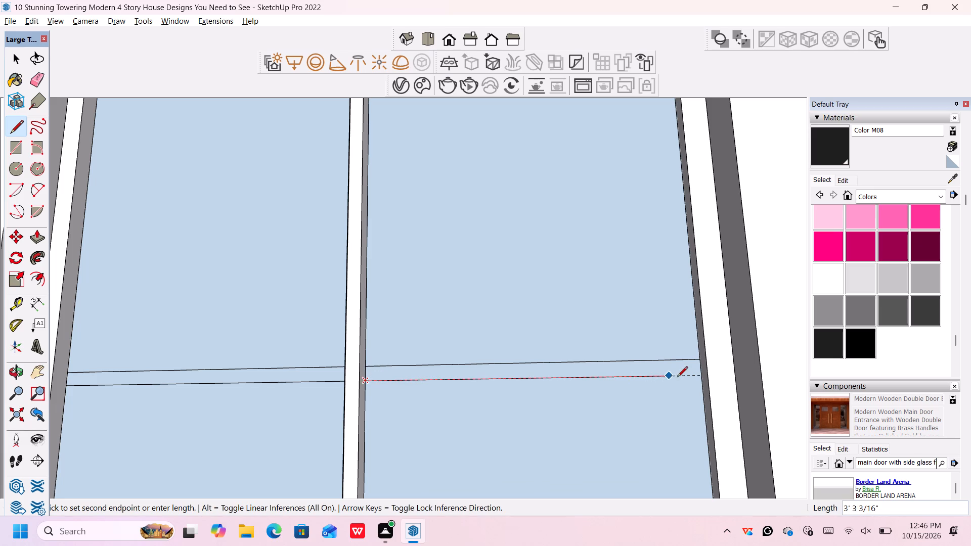
{"action": "left_click", "coordinate": [700, 377]}
{"action": "scroll", "coordinate": [701, 377], "scroll_direction": "down", "scroll_amount": 3}
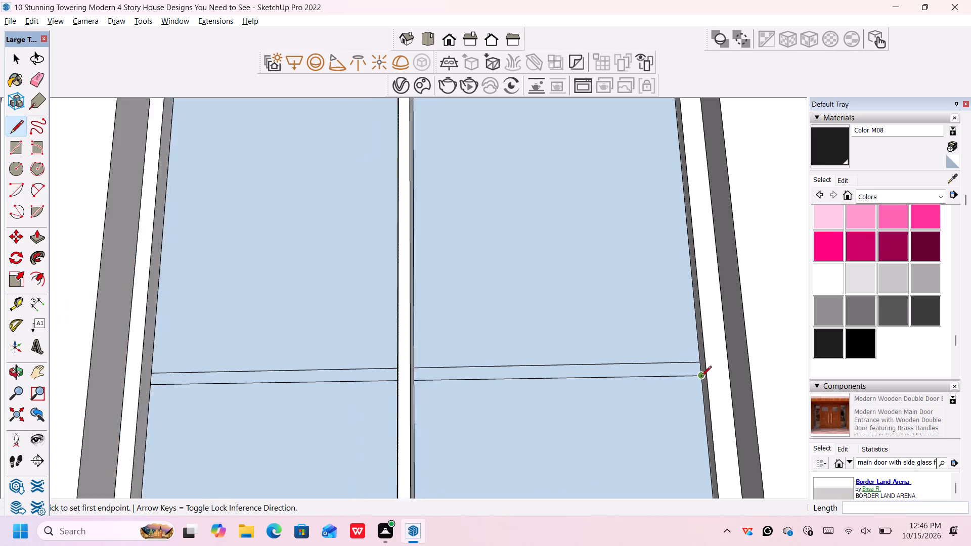
{"action": "scroll", "coordinate": [701, 377], "scroll_direction": "down", "scroll_amount": 9}
{"action": "key", "text": "space"}
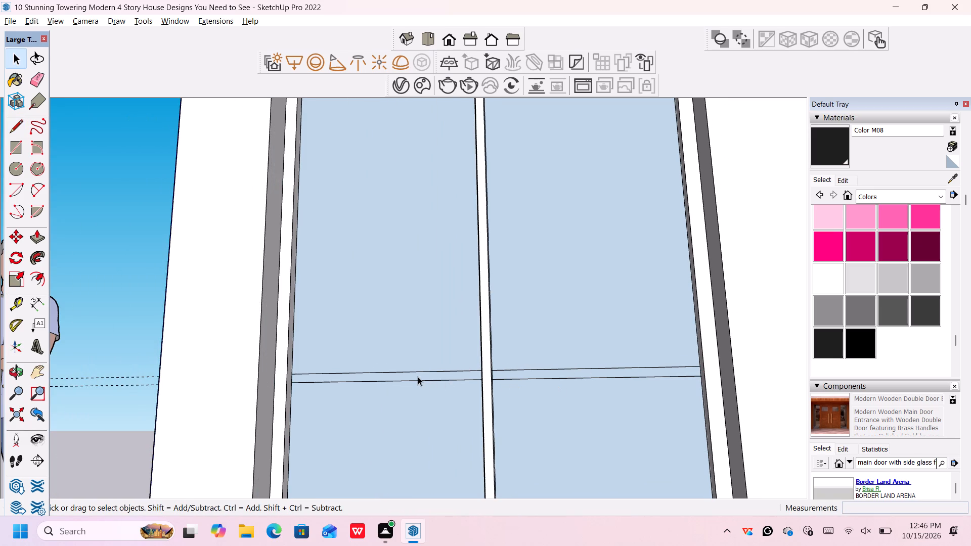
Push/Pull the narrow crossbar strips in the left-hand and right-hand panes outward 3", flush with the window frame.
{"action": "key", "text": "p"}
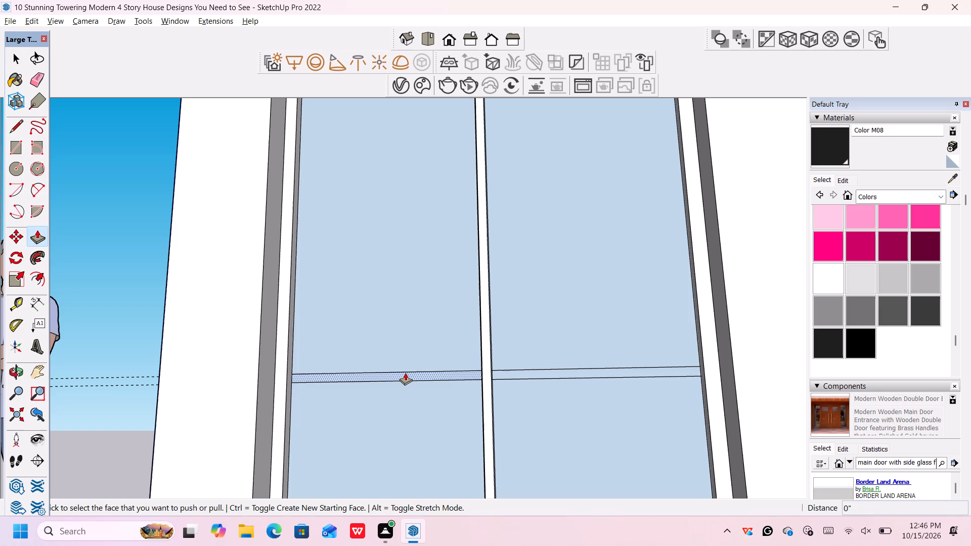
{"action": "left_click", "coordinate": [405, 373]}
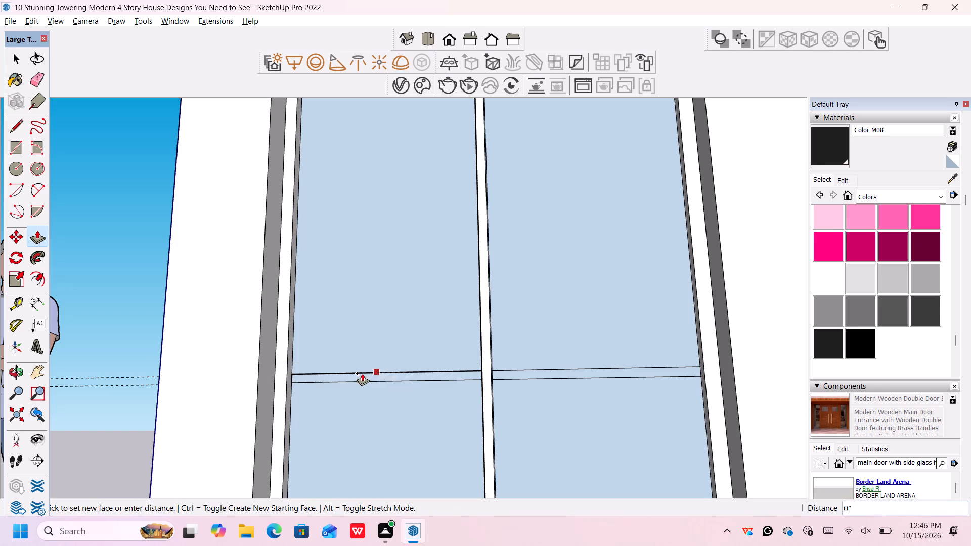
{"action": "left_click", "coordinate": [287, 379]}
{"action": "left_click", "coordinate": [524, 376]}
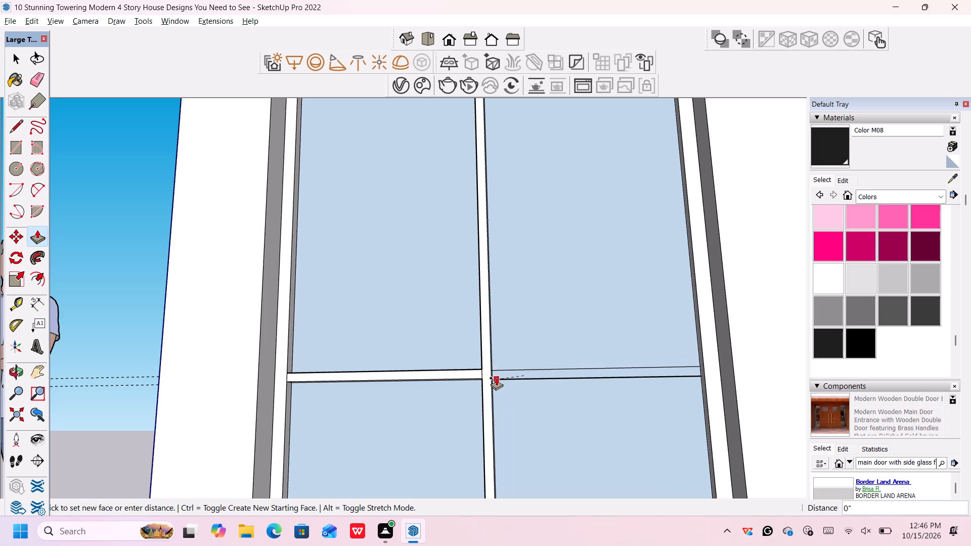
{"action": "scroll", "coordinate": [490, 363], "scroll_direction": "up", "scroll_amount": 3}
{"action": "middle_click_drag", "start_coordinate": [491, 366], "coordinate": [482, 366]}
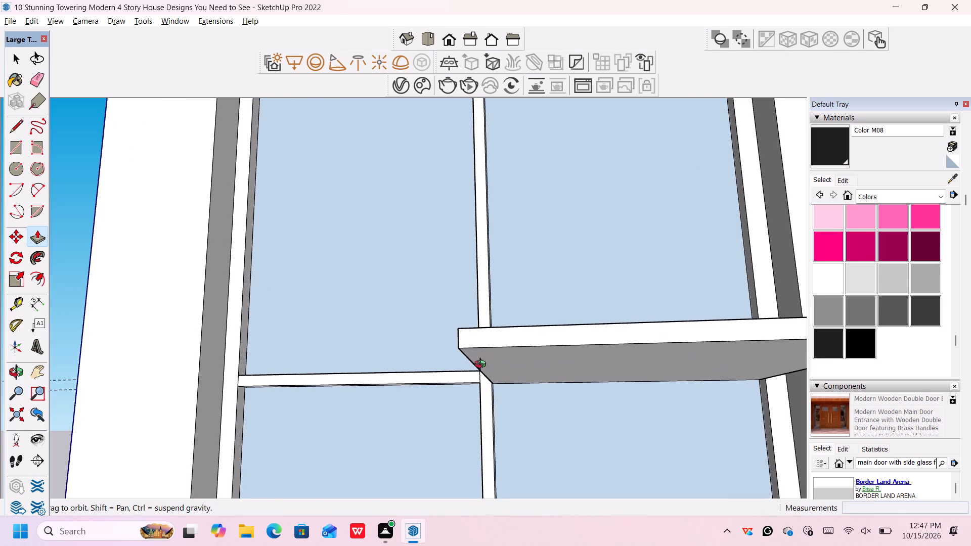
{"action": "middle_click_drag", "start_coordinate": [482, 366], "coordinate": [441, 374]}
{"action": "scroll", "coordinate": [442, 375], "scroll_direction": "up", "scroll_amount": 1}
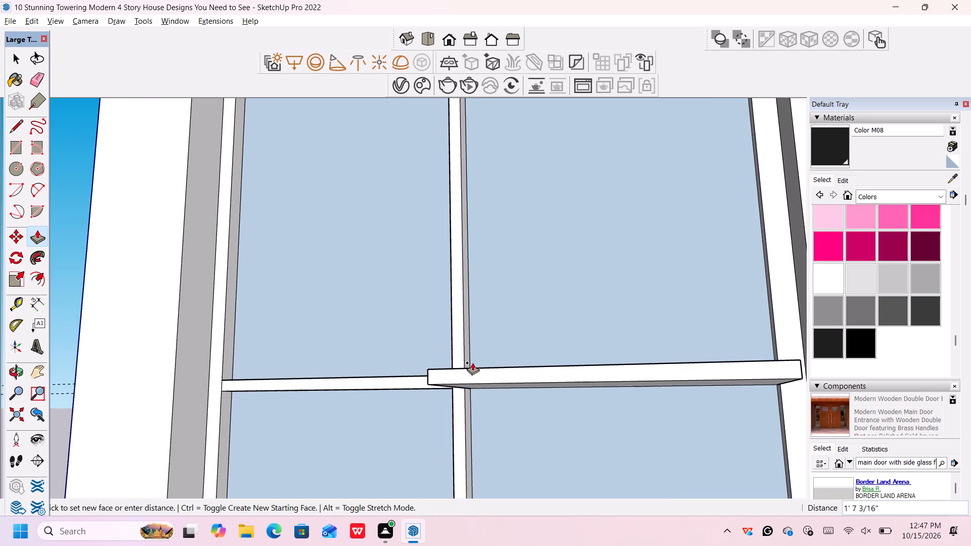
{"action": "left_click", "coordinate": [466, 365]}
{"action": "scroll", "coordinate": [467, 365], "scroll_direction": "down", "scroll_amount": 5}
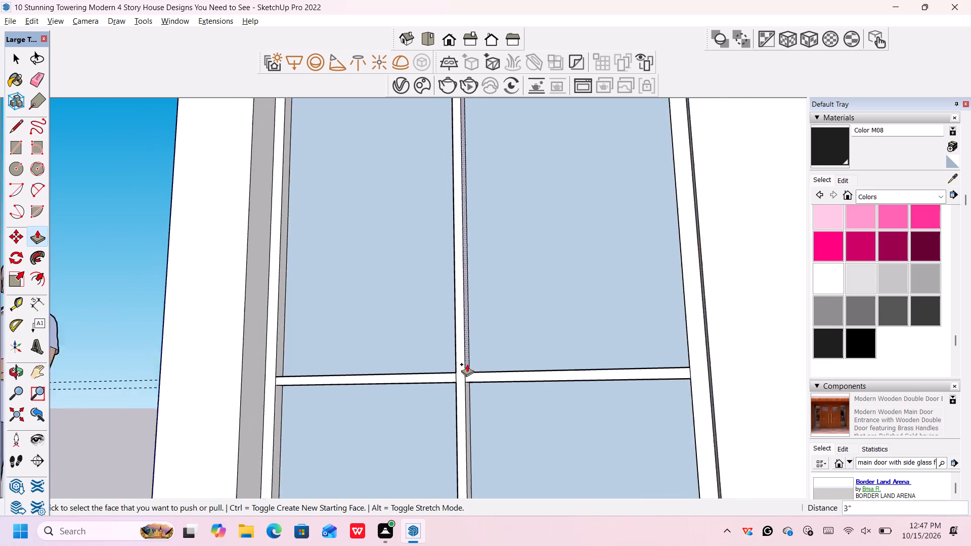
{"action": "scroll", "coordinate": [467, 364], "scroll_direction": "down", "scroll_amount": 10}
{"action": "key", "text": "space"}
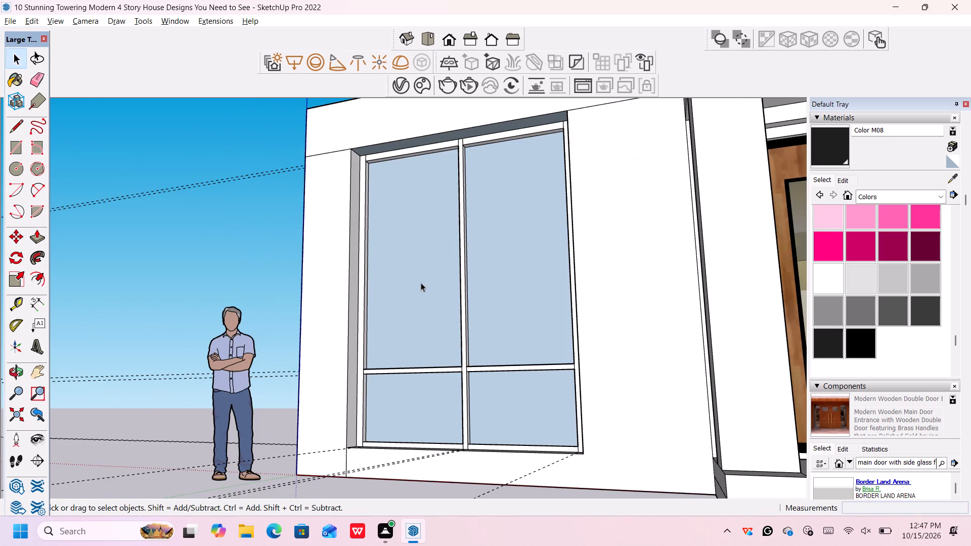
Paint all four window panes with Translucent Glass Gray from the Glass and Mirrors materials.
{"action": "middle_click_drag", "start_coordinate": [421, 284], "coordinate": [443, 315]}
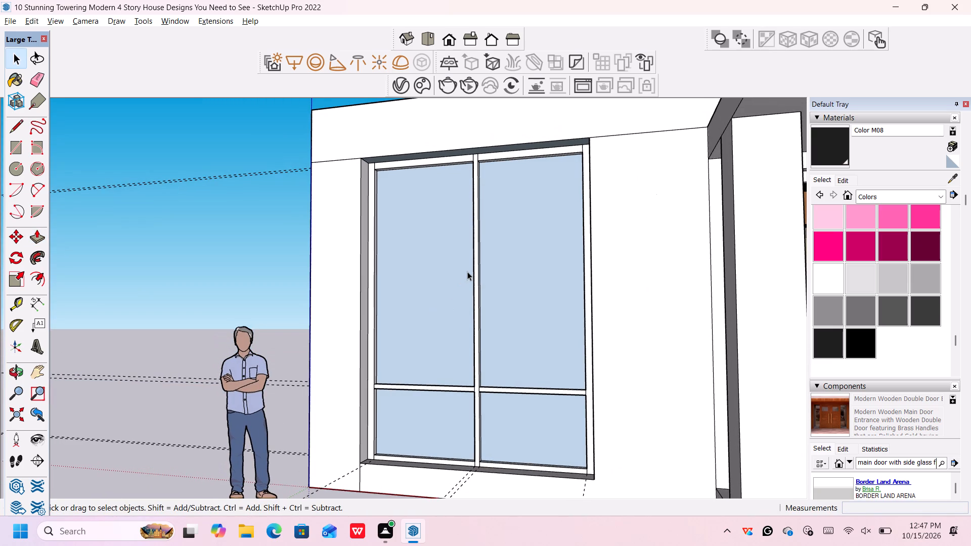
{"action": "left_click", "coordinate": [912, 196]}
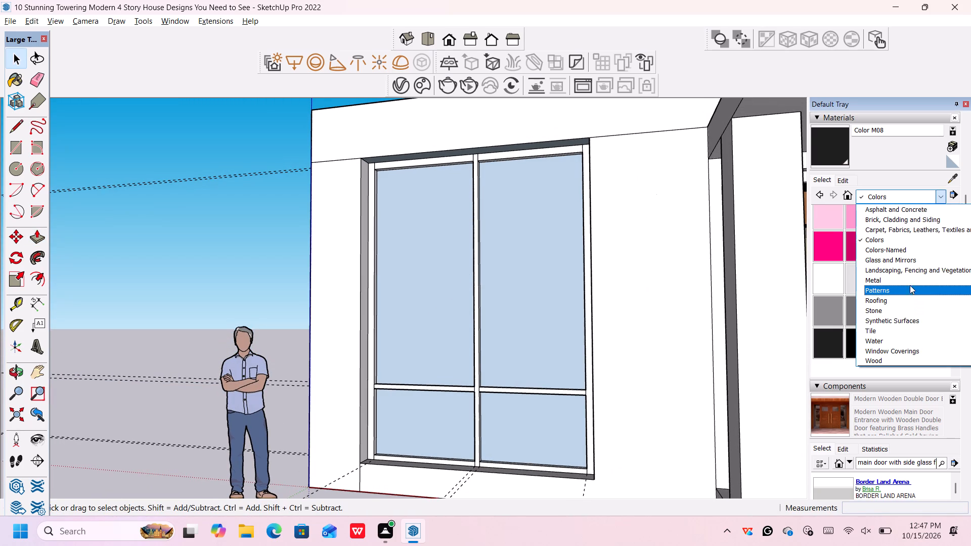
{"action": "left_click", "coordinate": [920, 261]}
{"action": "left_click", "coordinate": [925, 253]}
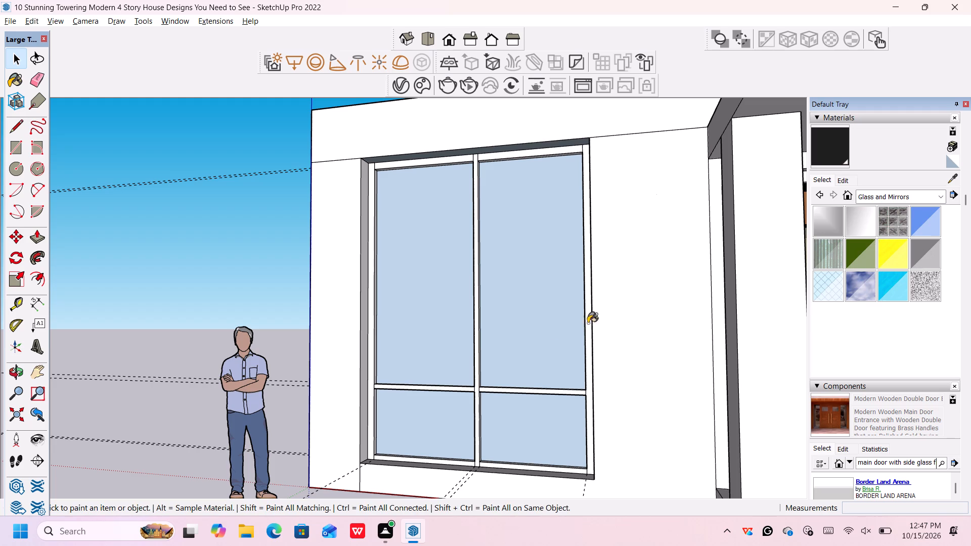
{"action": "left_click", "coordinate": [544, 321]}
{"action": "left_click", "coordinate": [447, 324]}
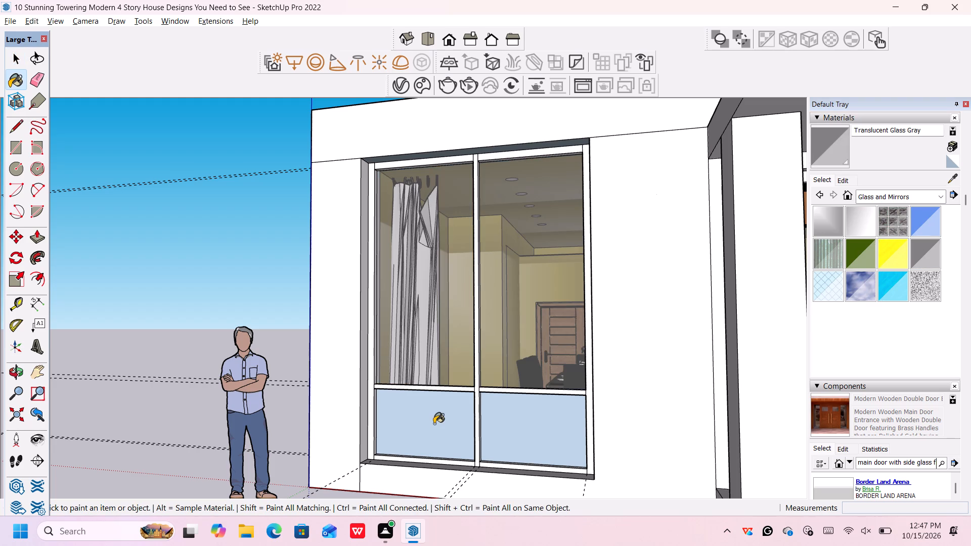
{"action": "left_click", "coordinate": [434, 424]}
{"action": "left_click", "coordinate": [523, 429]}
{"action": "scroll", "coordinate": [523, 428], "scroll_direction": "down", "scroll_amount": 7}
{"action": "scroll", "coordinate": [523, 428], "scroll_direction": "up", "scroll_amount": 2}
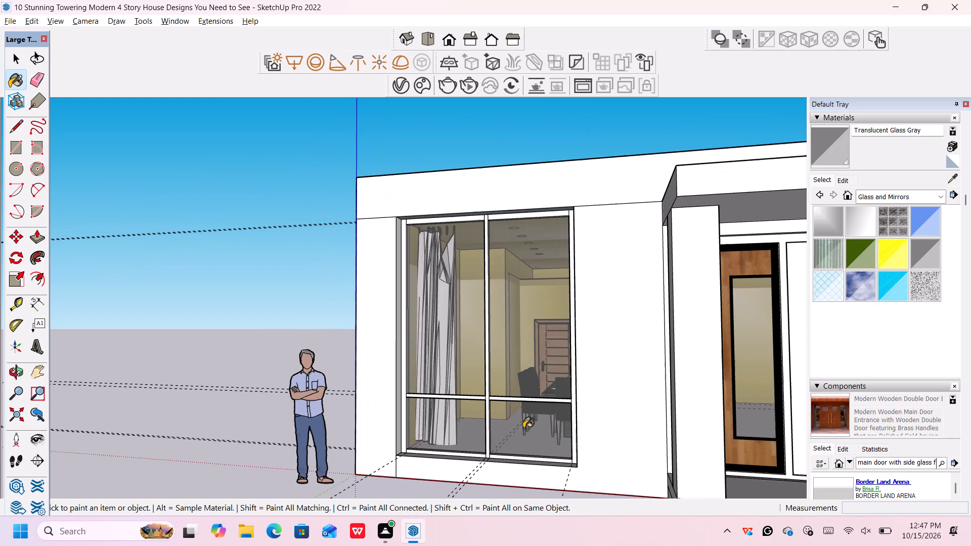
{"action": "key", "text": "space"}
Paint the front faces of the top rail, the central mullion and the left-hand side post with Color M08.
{"action": "left_click", "coordinate": [917, 194]}
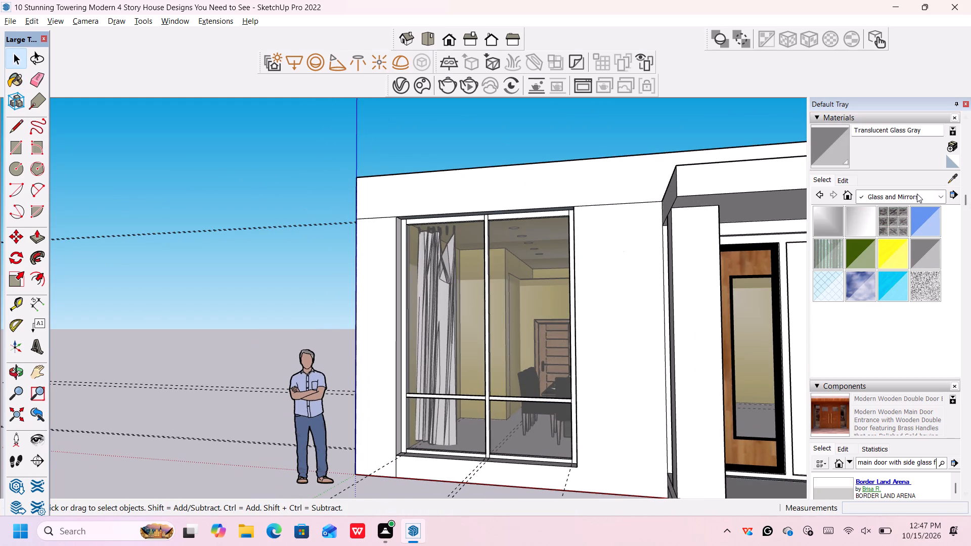
{"action": "scroll", "coordinate": [879, 344], "scroll_direction": "down", "scroll_amount": 3}
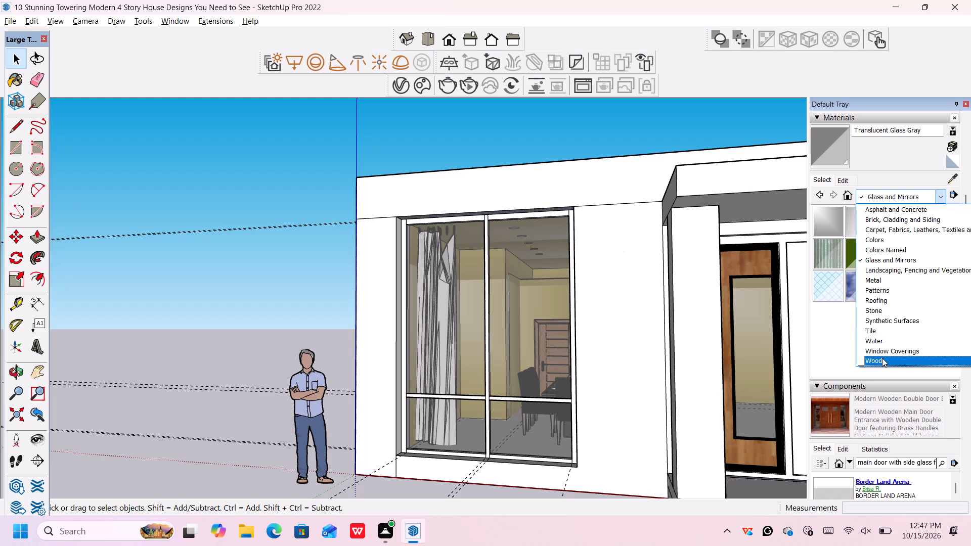
{"action": "left_click", "coordinate": [916, 241]}
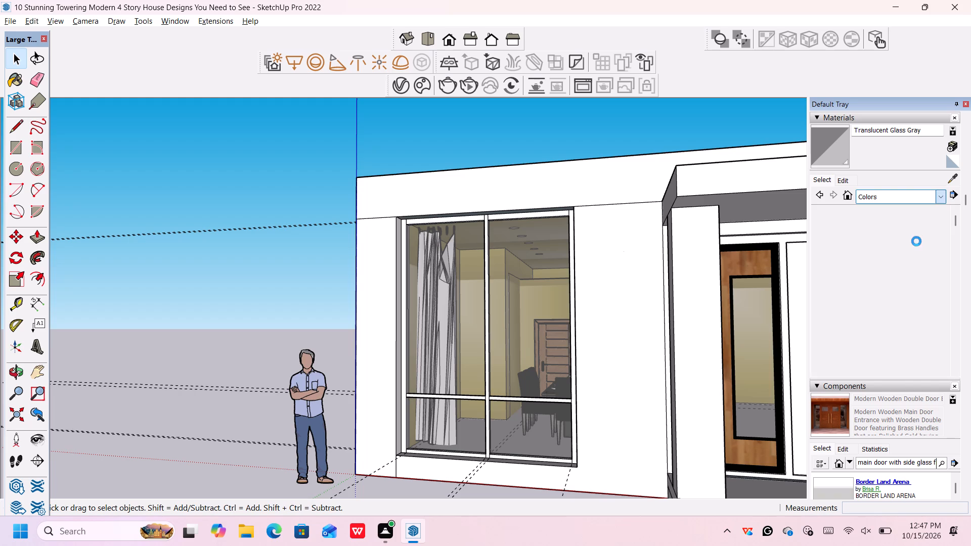
{"action": "scroll", "coordinate": [913, 243], "scroll_direction": "down", "scroll_amount": 15}
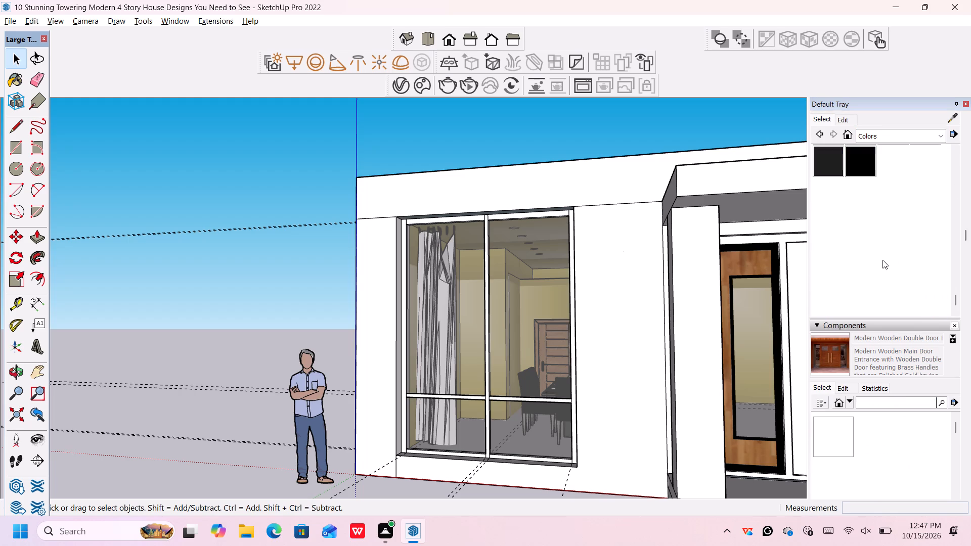
{"action": "scroll", "coordinate": [882, 260], "scroll_direction": "up", "scroll_amount": 1}
{"action": "left_click", "coordinate": [828, 222]}
{"action": "scroll", "coordinate": [531, 209], "scroll_direction": "up", "scroll_amount": 3}
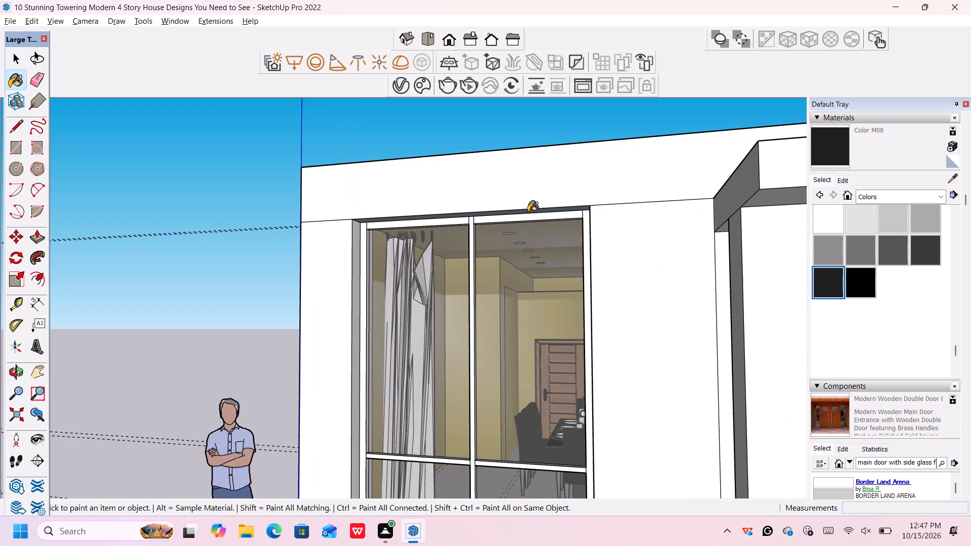
{"action": "left_click", "coordinate": [526, 215]}
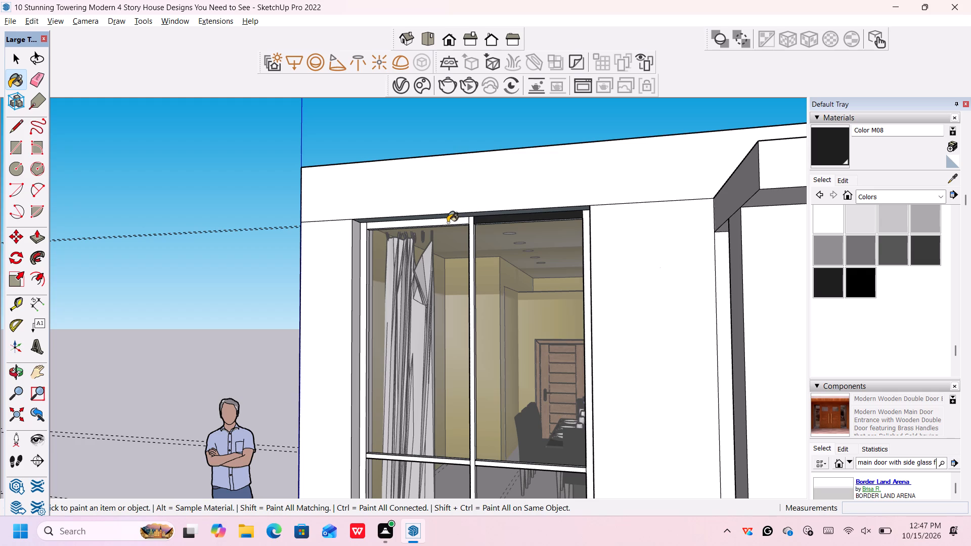
{"action": "left_click", "coordinate": [445, 220]}
{"action": "scroll", "coordinate": [470, 229], "scroll_direction": "up", "scroll_amount": 4}
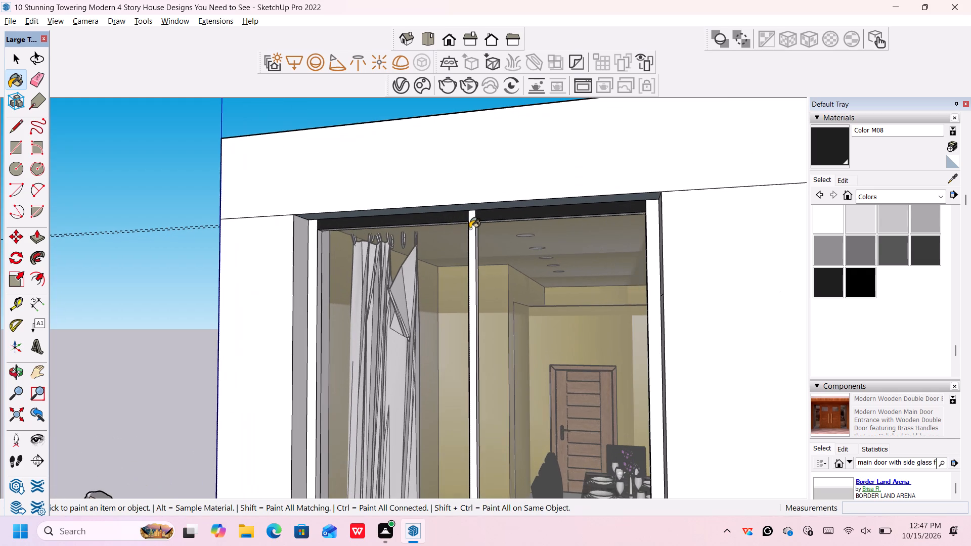
{"action": "left_click", "coordinate": [471, 229]}
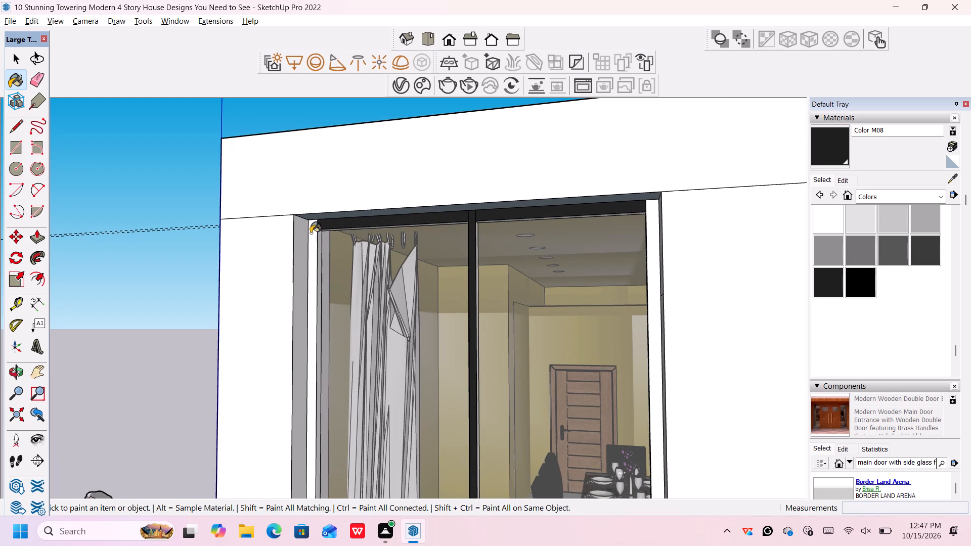
{"action": "left_click", "coordinate": [311, 234]}
Paint the left-hand side post's inner face and the top rail's underside above the left-hand pane with Color M08.
{"action": "scroll", "coordinate": [318, 237], "scroll_direction": "up", "scroll_amount": 6}
{"action": "left_click", "coordinate": [319, 238]}
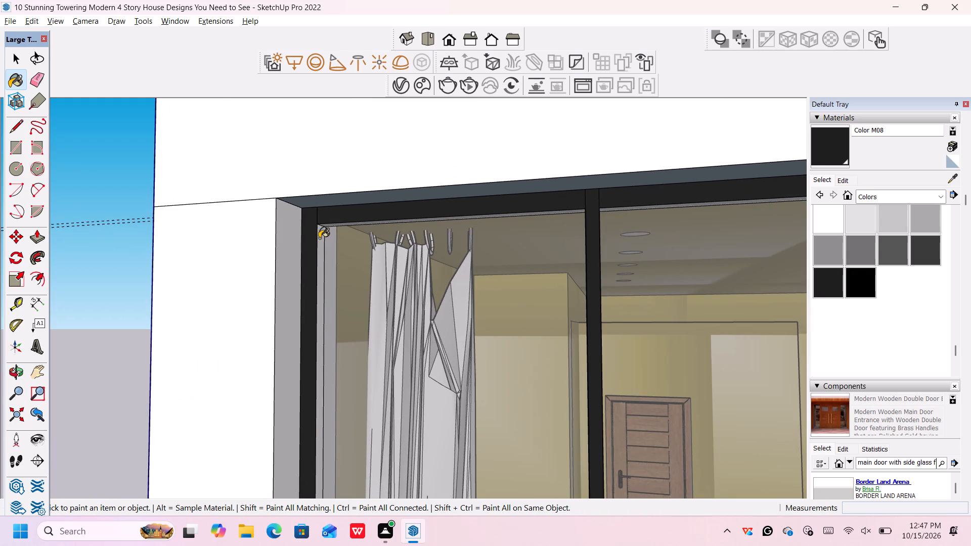
{"action": "scroll", "coordinate": [319, 238], "scroll_direction": "down", "scroll_amount": 3}
{"action": "scroll", "coordinate": [322, 236], "scroll_direction": "up", "scroll_amount": 4}
{"action": "scroll", "coordinate": [361, 221], "scroll_direction": "up", "scroll_amount": 6}
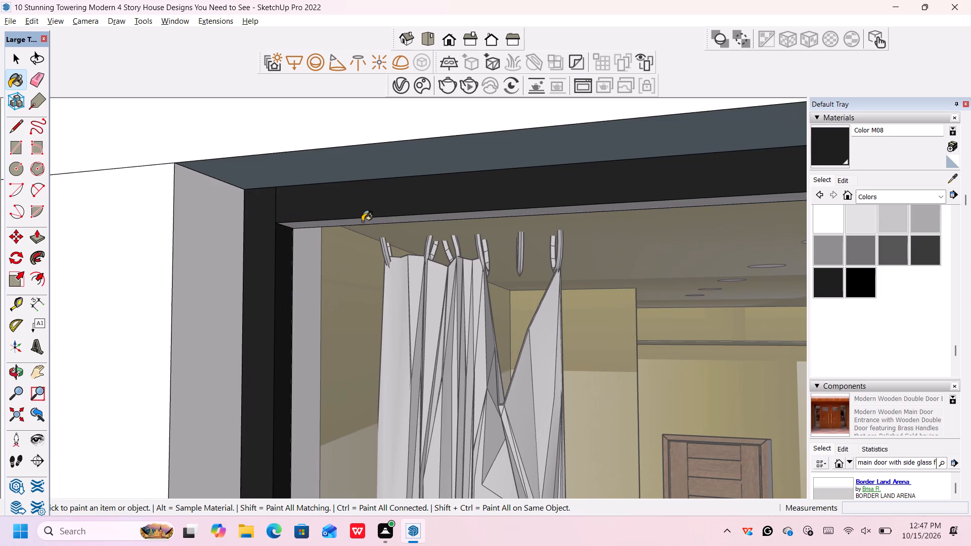
{"action": "left_click", "coordinate": [363, 221]}
Paint the top rail's underside above the right-hand pane and the mullion's side face facing that pane with Color M08.
{"action": "scroll", "coordinate": [363, 220], "scroll_direction": "down", "scroll_amount": 20}
{"action": "scroll", "coordinate": [363, 220], "scroll_direction": "down", "scroll_amount": 2}
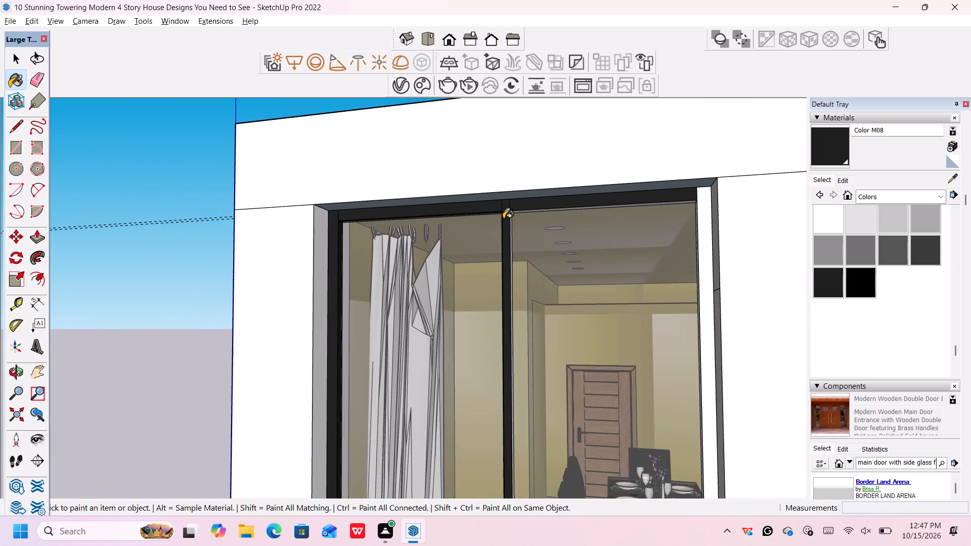
{"action": "scroll", "coordinate": [633, 212], "scroll_direction": "up", "scroll_amount": 9}
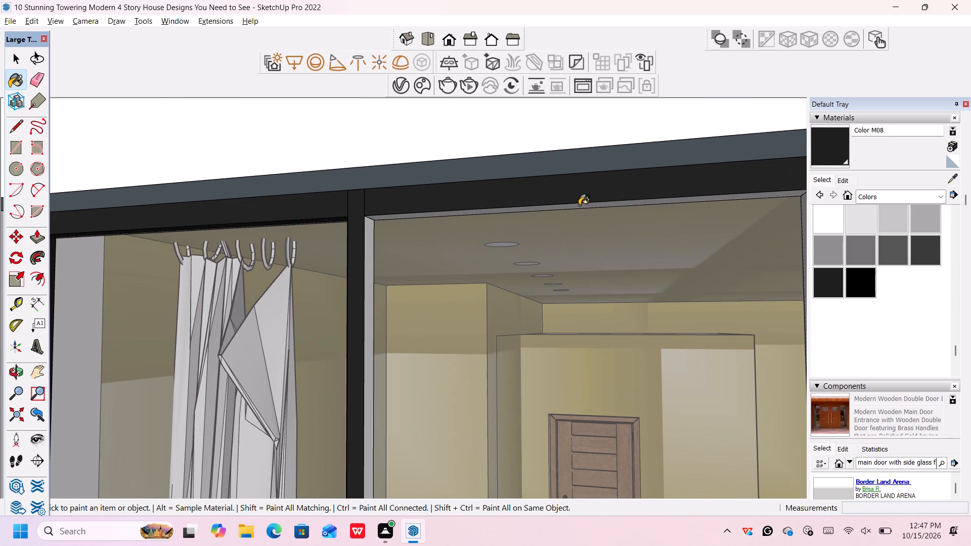
{"action": "left_click", "coordinate": [579, 205]}
{"action": "left_click", "coordinate": [367, 243]}
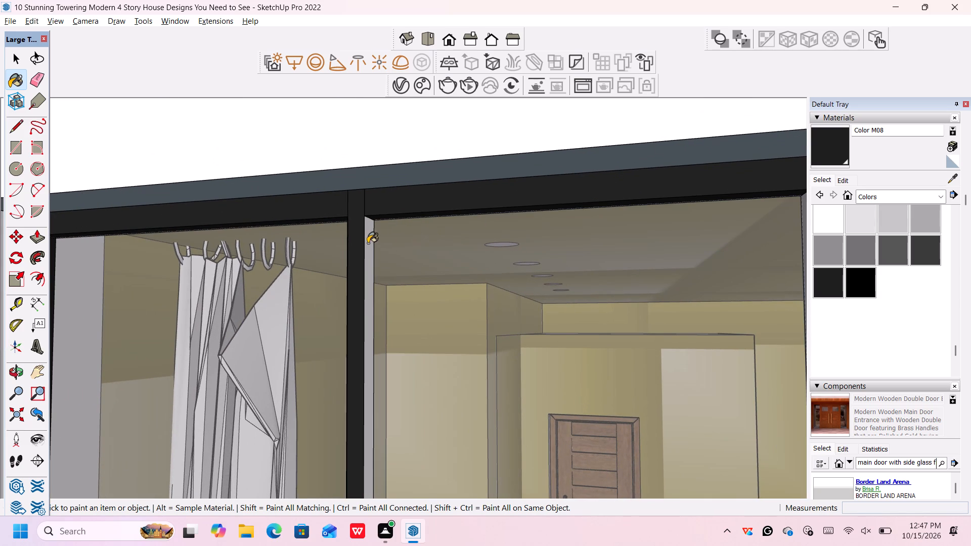
Paint the front face of the right-hand side post with Color M08.
{"action": "scroll", "coordinate": [368, 244], "scroll_direction": "down", "scroll_amount": 20}
{"action": "scroll", "coordinate": [368, 244], "scroll_direction": "down", "scroll_amount": 1}
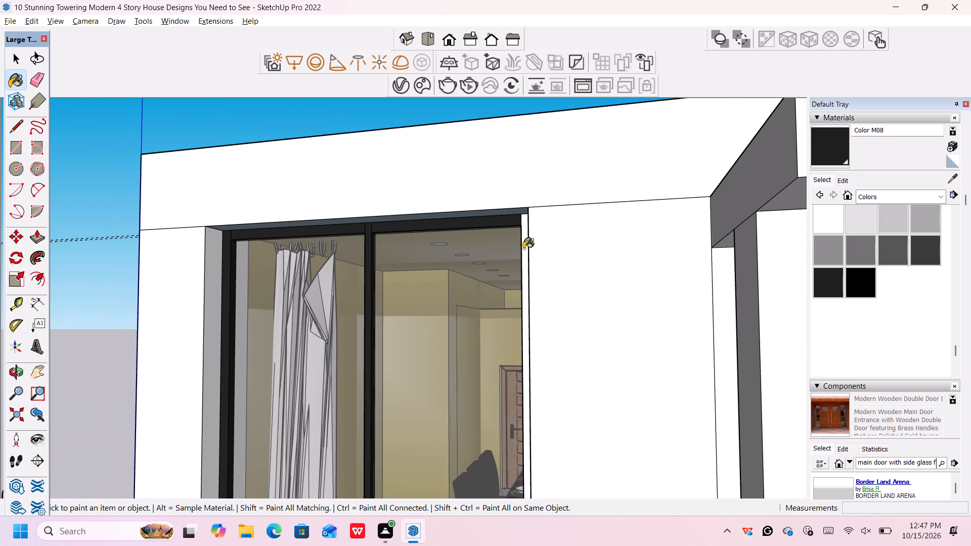
{"action": "left_click", "coordinate": [524, 249]}
{"action": "scroll", "coordinate": [524, 249], "scroll_direction": "down", "scroll_amount": 13}
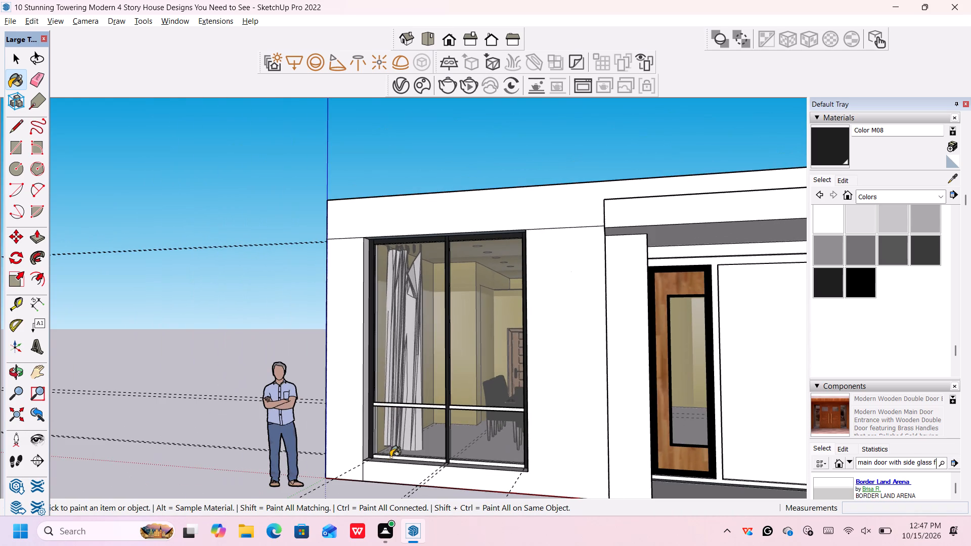
Paint the left-hand post's inner face below the crossbar and the left-hand bottom rail's front and top faces with Color M08.
{"action": "scroll", "coordinate": [390, 456], "scroll_direction": "up", "scroll_amount": 6}
{"action": "scroll", "coordinate": [330, 389], "scroll_direction": "up", "scroll_amount": 2}
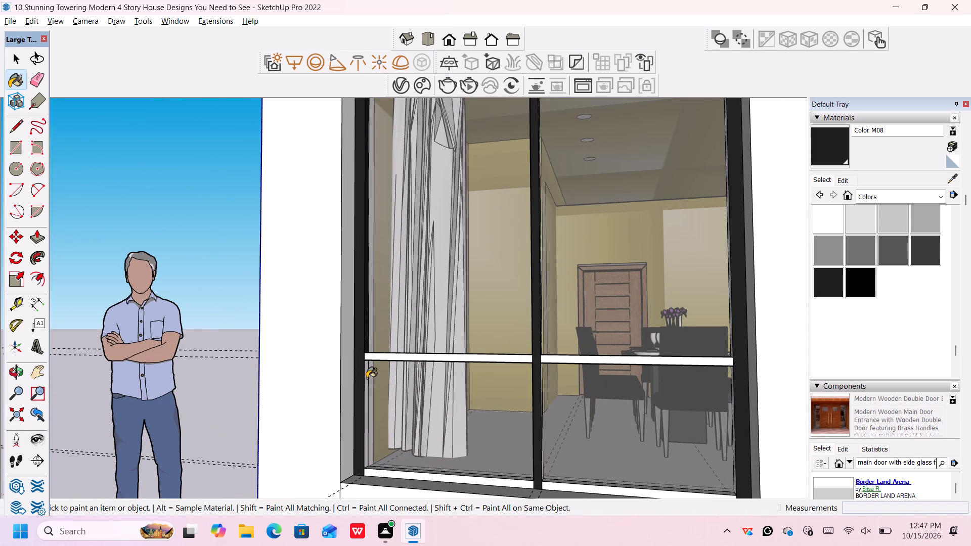
{"action": "left_click", "coordinate": [367, 378]}
{"action": "scroll", "coordinate": [367, 398], "scroll_direction": "down", "scroll_amount": 3}
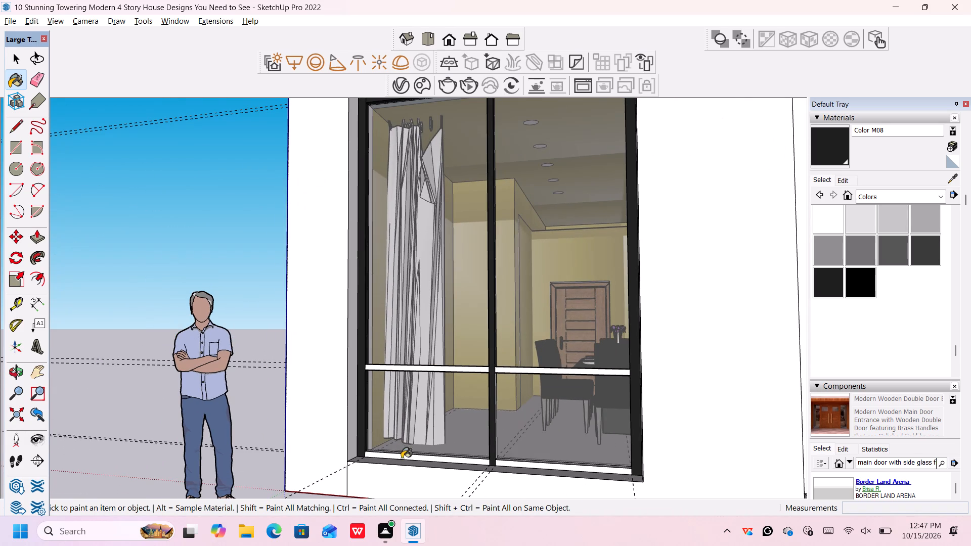
{"action": "left_click", "coordinate": [409, 458]}
{"action": "scroll", "coordinate": [410, 457], "scroll_direction": "up", "scroll_amount": 8}
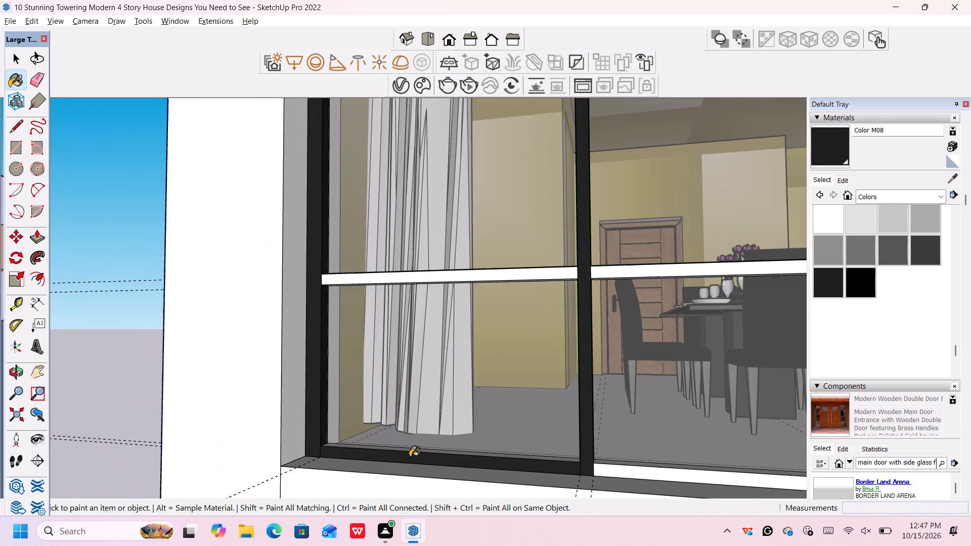
{"action": "scroll", "coordinate": [417, 447], "scroll_direction": "up", "scroll_amount": 2}
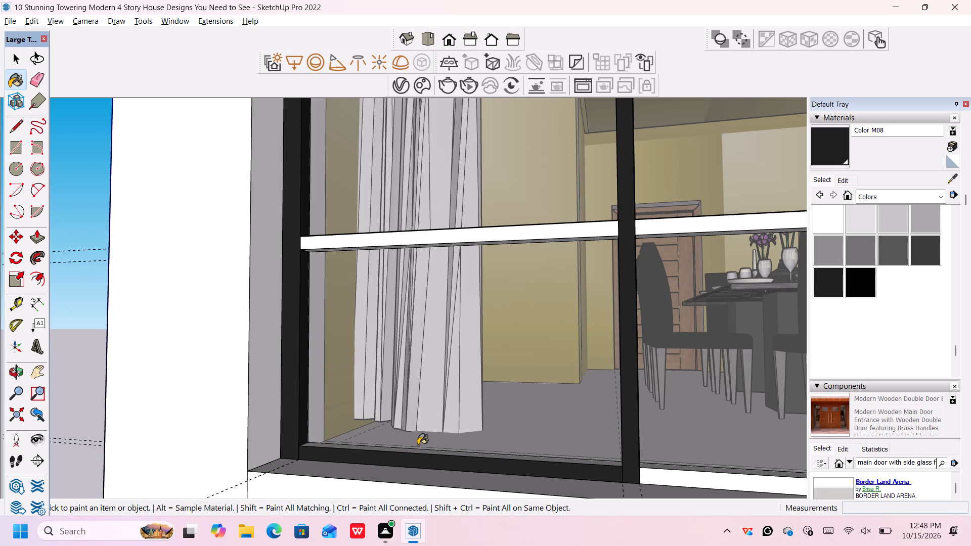
{"action": "left_click", "coordinate": [417, 451]}
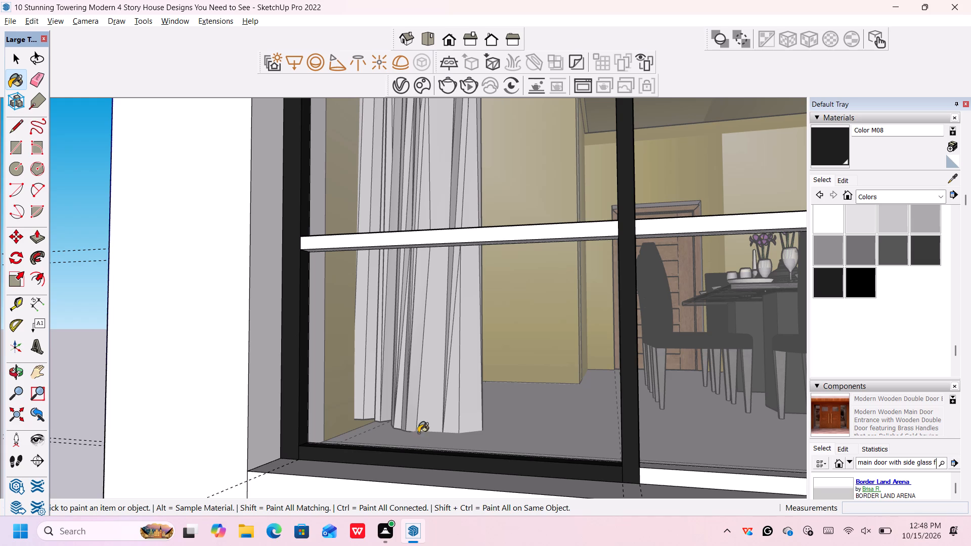
Paint the front face and underside of the left-hand crossbar with Color M08.
{"action": "left_click", "coordinate": [476, 240]}
{"action": "scroll", "coordinate": [487, 233], "scroll_direction": "up", "scroll_amount": 5}
{"action": "scroll", "coordinate": [490, 246], "scroll_direction": "down", "scroll_amount": 1}
{"action": "scroll", "coordinate": [490, 246], "scroll_direction": "up", "scroll_amount": 2}
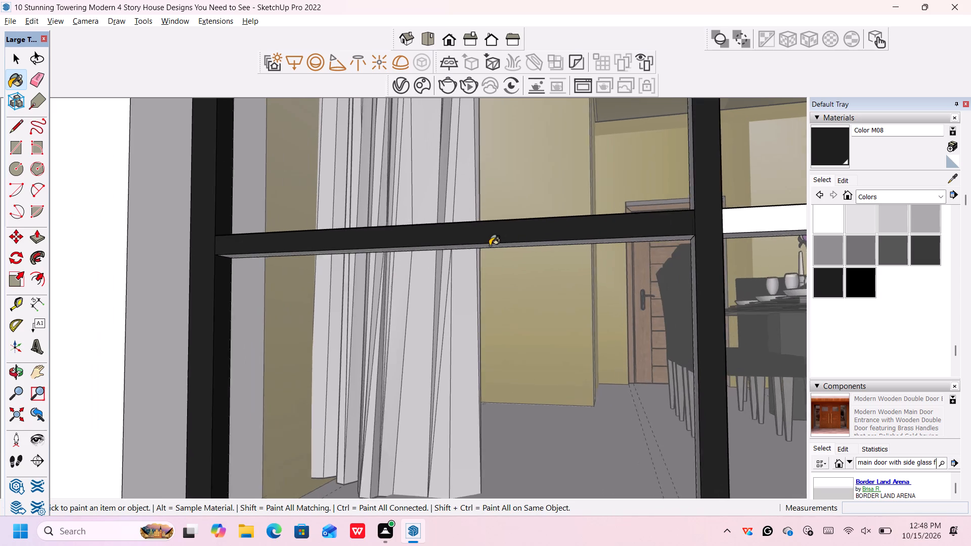
{"action": "scroll", "coordinate": [490, 246], "scroll_direction": "up", "scroll_amount": 5}
{"action": "left_click", "coordinate": [490, 246]}
Paint the right-hand crossbar's front face and underside and the mullion's adjoining side face below it with Color M08.
{"action": "scroll", "coordinate": [491, 243], "scroll_direction": "down", "scroll_amount": 14}
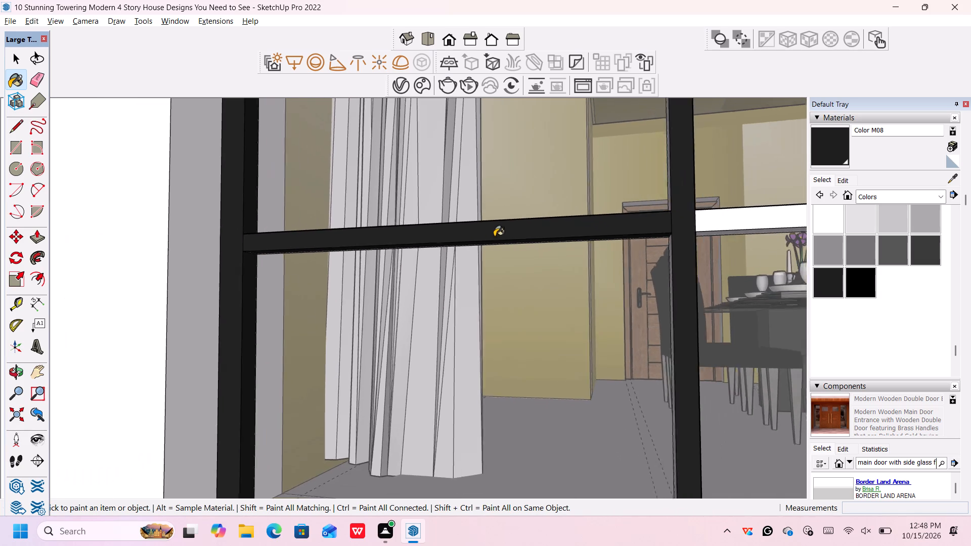
{"action": "scroll", "coordinate": [525, 228], "scroll_direction": "down", "scroll_amount": 5}
{"action": "left_click", "coordinate": [638, 228]}
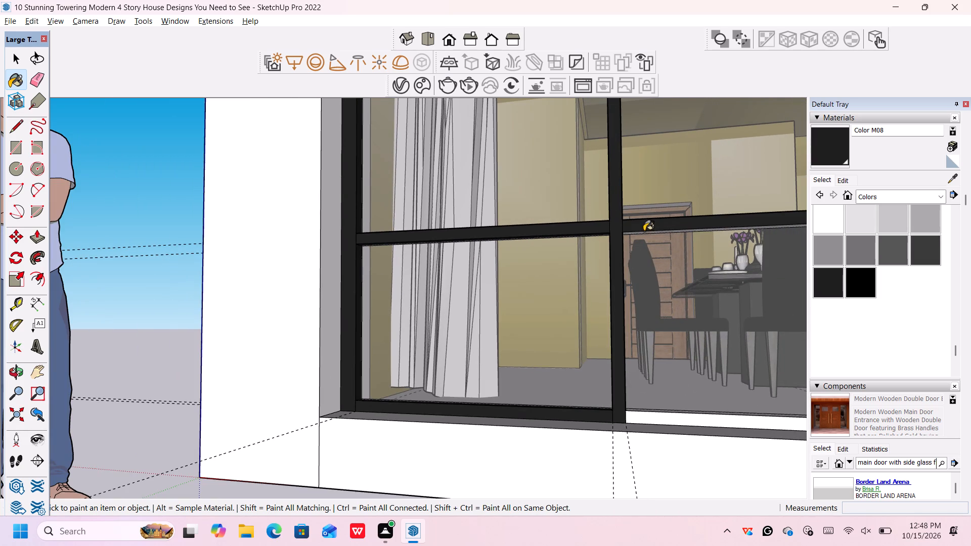
{"action": "scroll", "coordinate": [646, 231], "scroll_direction": "up", "scroll_amount": 20}
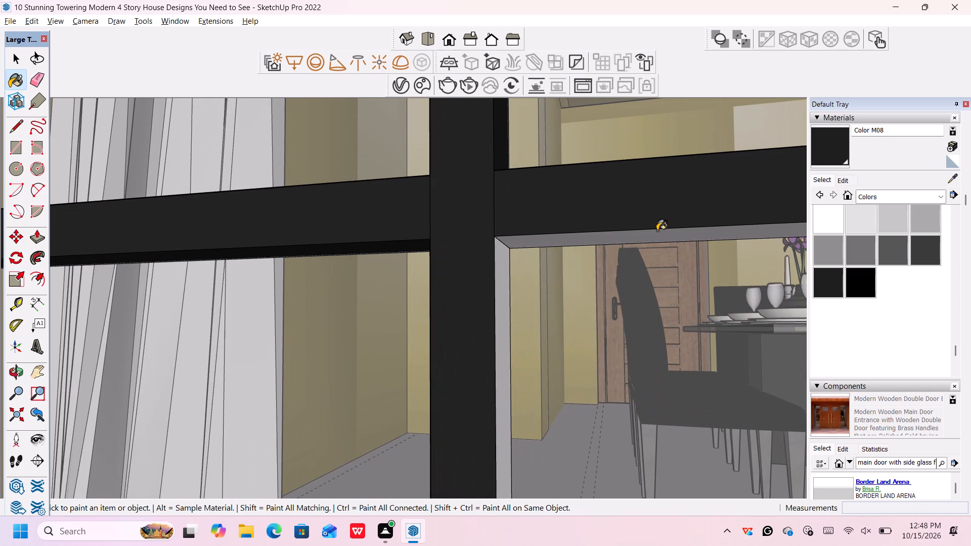
{"action": "left_click", "coordinate": [657, 231]}
{"action": "left_click", "coordinate": [501, 269]}
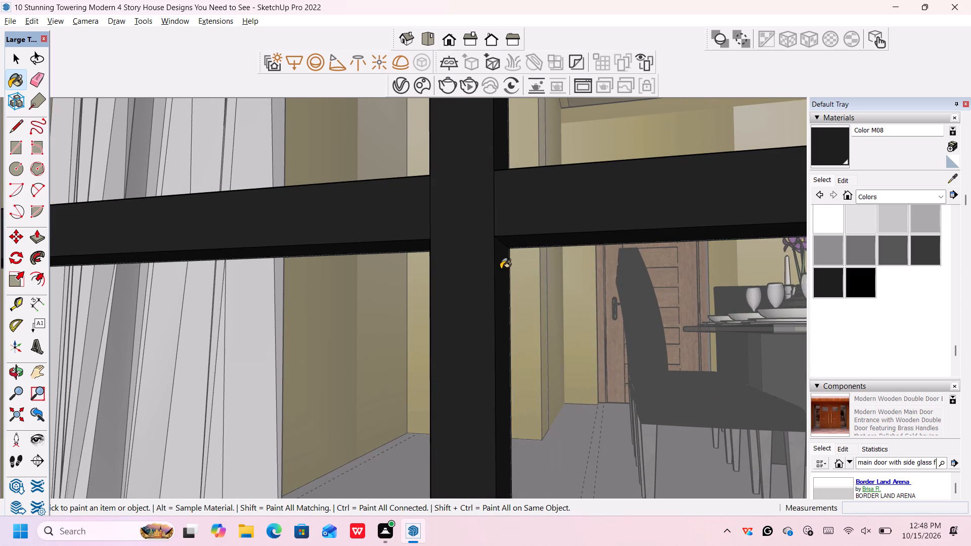
Paint the front and top faces of the bottom rail under the right-hand pane with Color M08.
{"action": "scroll", "coordinate": [501, 269], "scroll_direction": "down", "scroll_amount": 20}
{"action": "scroll", "coordinate": [501, 269], "scroll_direction": "down", "scroll_amount": 17}
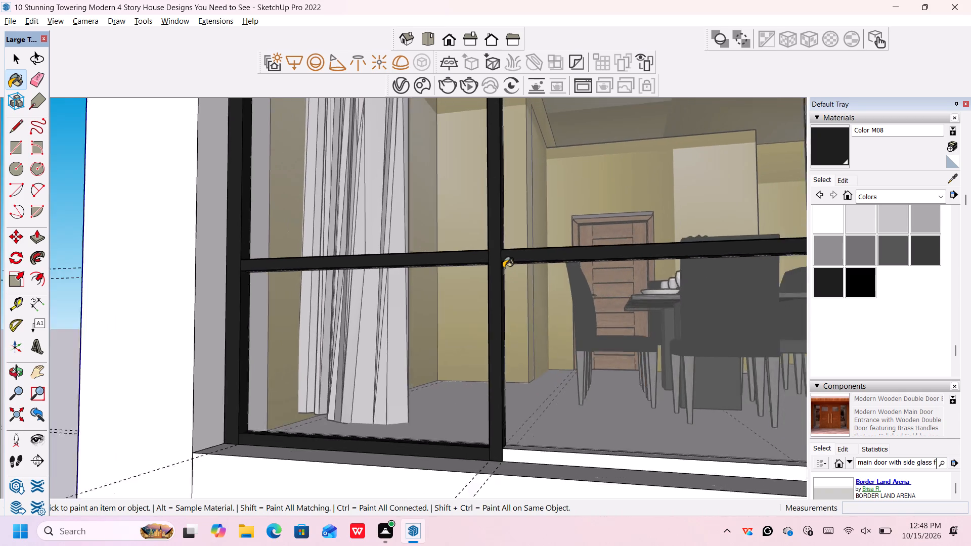
{"action": "scroll", "coordinate": [503, 268], "scroll_direction": "down", "scroll_amount": 2}
{"action": "scroll", "coordinate": [622, 413], "scroll_direction": "up", "scroll_amount": 10}
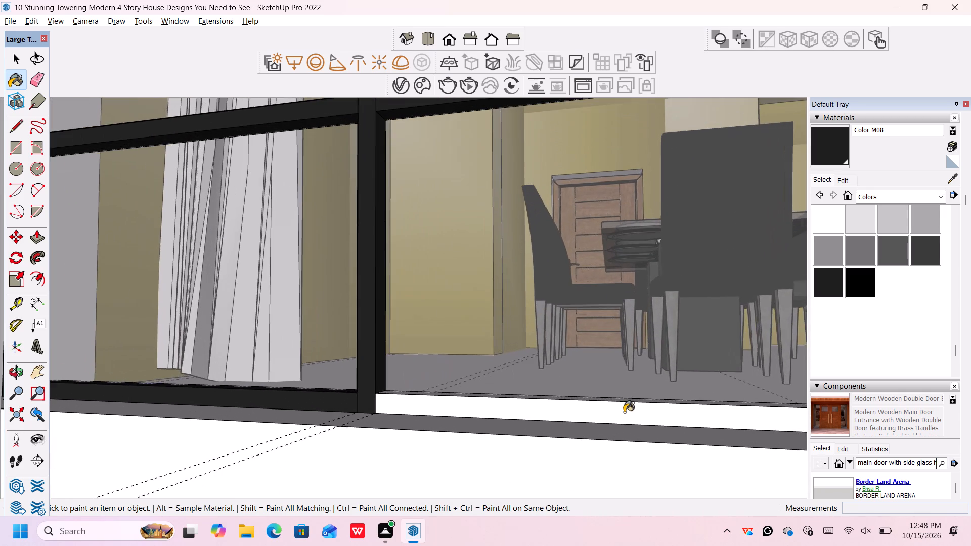
{"action": "scroll", "coordinate": [624, 412], "scroll_direction": "up", "scroll_amount": 3}
{"action": "left_click", "coordinate": [624, 412]}
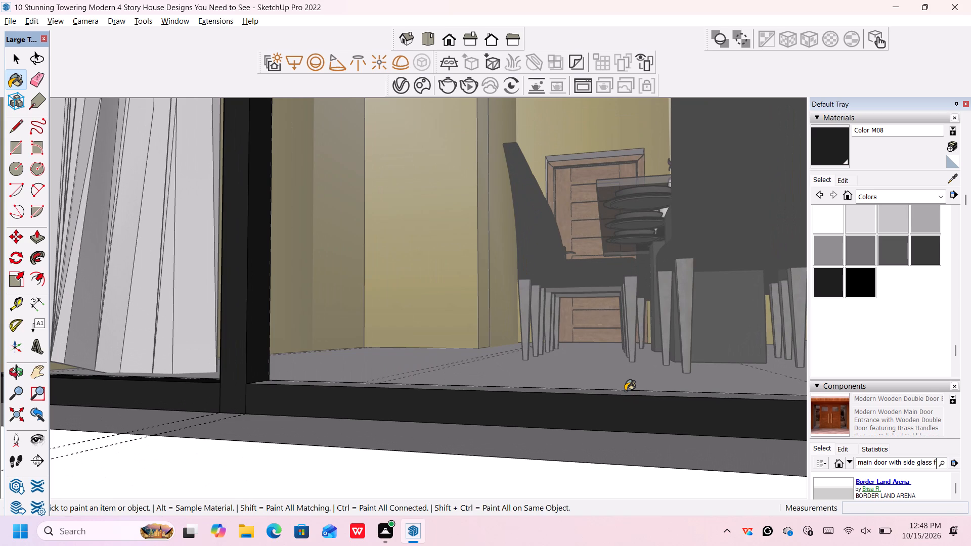
{"action": "left_click", "coordinate": [625, 392]}
Paint the right-hand post's inner faces above and below the crossbar and the right-hand crossbar's top face with Color M08.
{"action": "scroll", "coordinate": [625, 392], "scroll_direction": "down", "scroll_amount": 16}
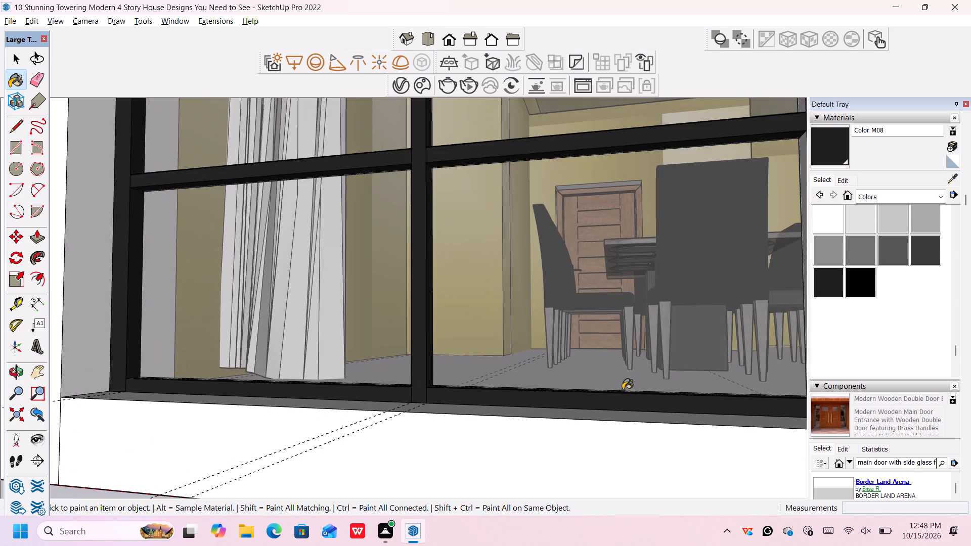
{"action": "scroll", "coordinate": [623, 390], "scroll_direction": "down", "scroll_amount": 13}
{"action": "scroll", "coordinate": [649, 278], "scroll_direction": "up", "scroll_amount": 7}
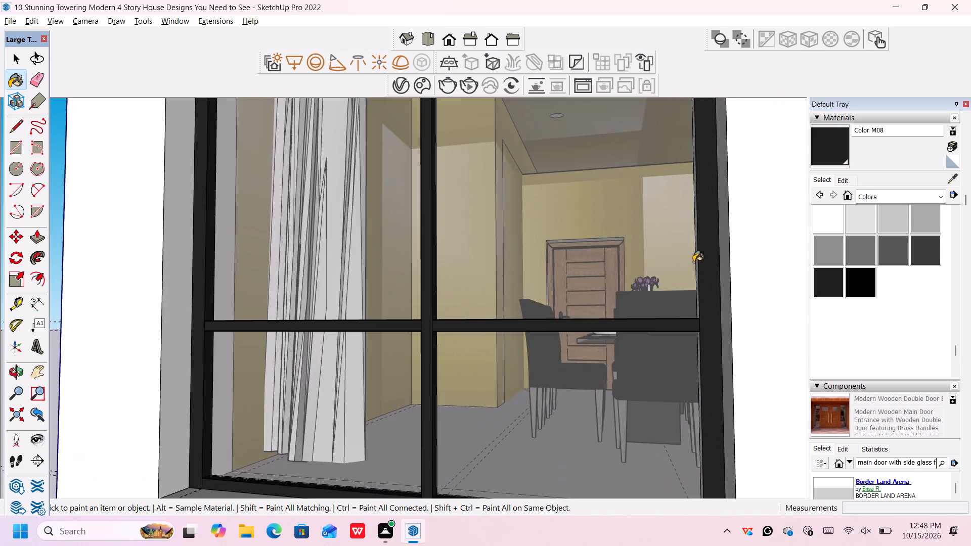
{"action": "scroll", "coordinate": [693, 262], "scroll_direction": "up", "scroll_amount": 12}
{"action": "left_click", "coordinate": [703, 274]}
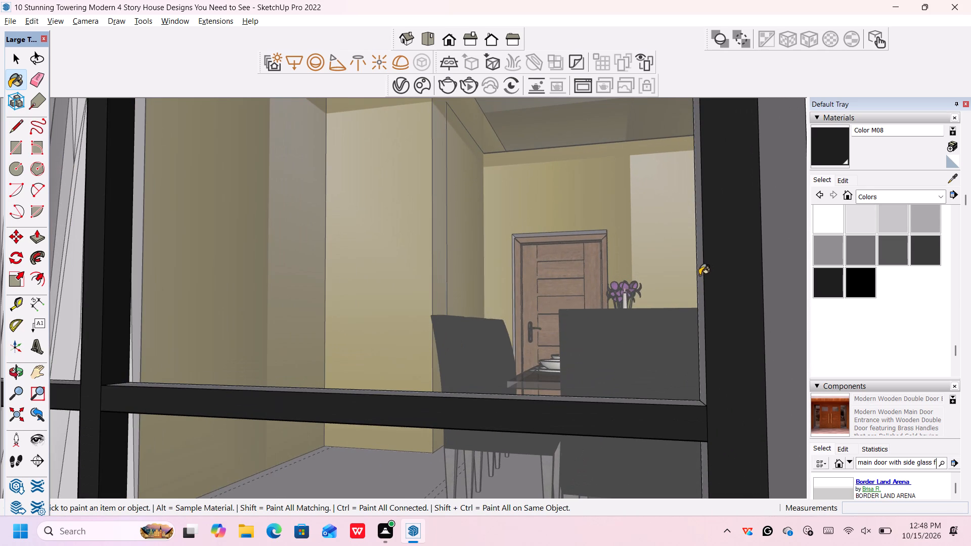
{"action": "left_click", "coordinate": [700, 278]}
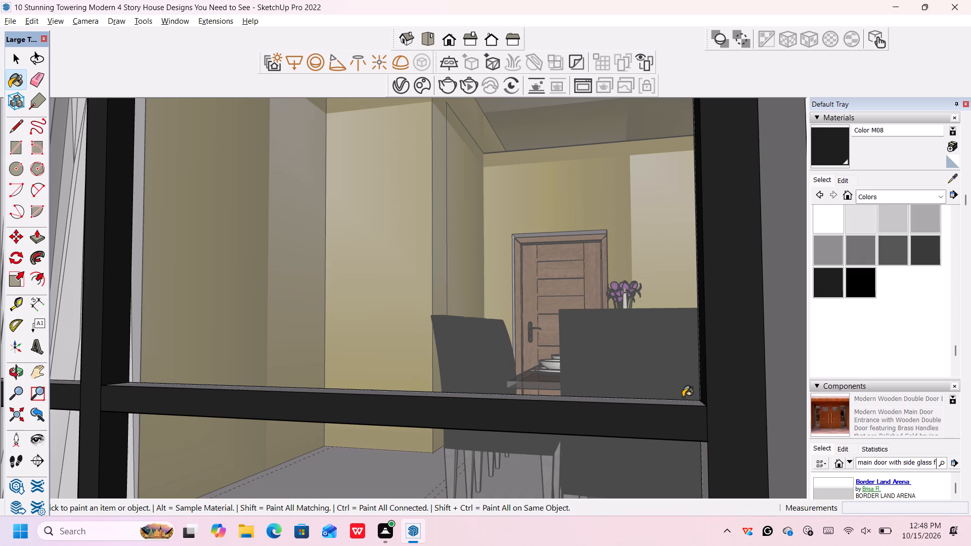
{"action": "left_click", "coordinate": [682, 402]}
{"action": "scroll", "coordinate": [682, 402], "scroll_direction": "down", "scroll_amount": 6}
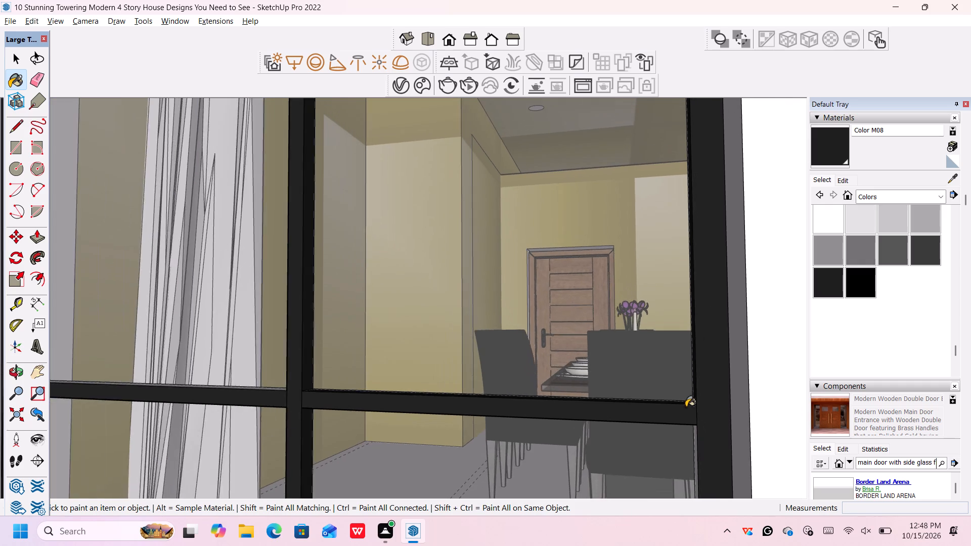
{"action": "scroll", "coordinate": [689, 411], "scroll_direction": "up", "scroll_amount": 7}
{"action": "left_click", "coordinate": [696, 443]}
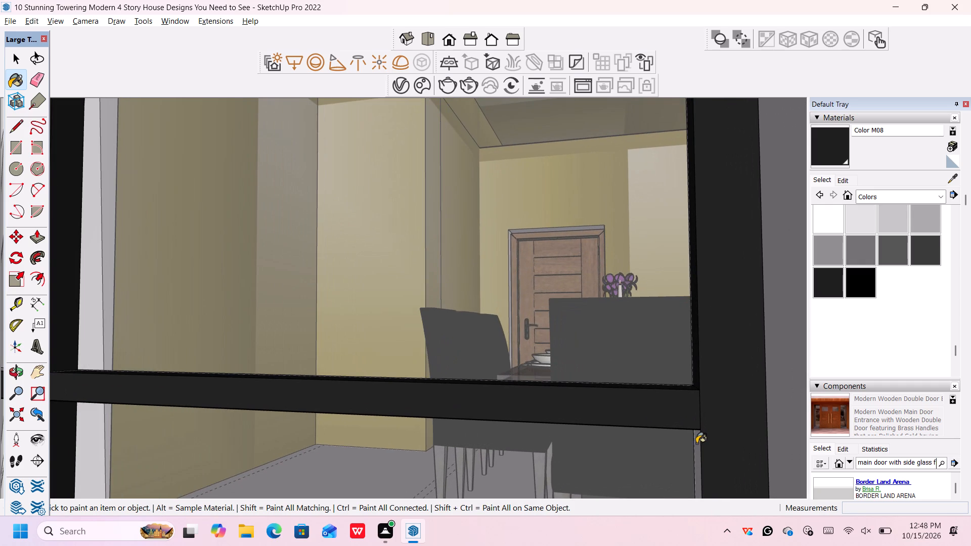
Paint the top face of the left-hand crossbar with Color M08.
{"action": "scroll", "coordinate": [696, 443], "scroll_direction": "down", "scroll_amount": 7}
{"action": "scroll", "coordinate": [339, 353], "scroll_direction": "down", "scroll_amount": 3}
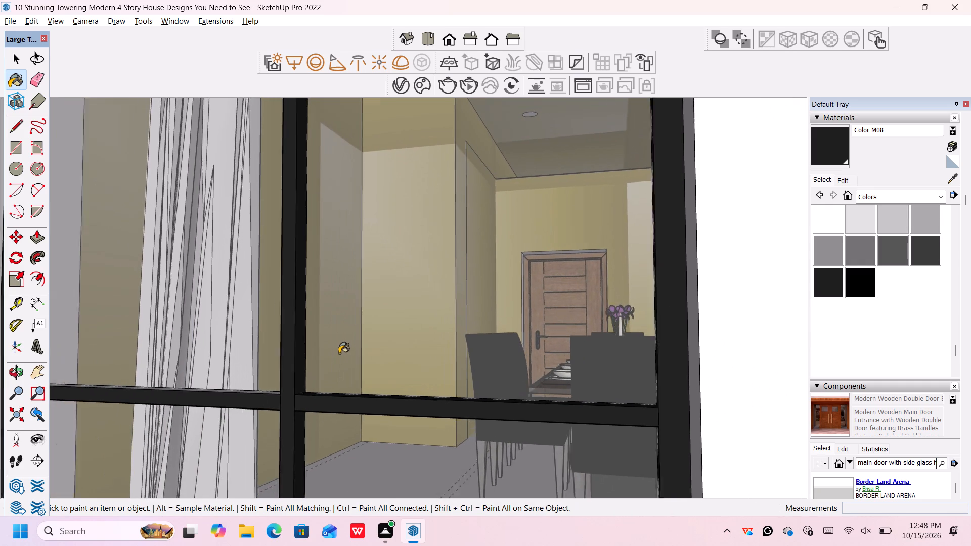
{"action": "scroll", "coordinate": [339, 353], "scroll_direction": "down", "scroll_amount": 4}
{"action": "scroll", "coordinate": [369, 316], "scroll_direction": "down", "scroll_amount": 9}
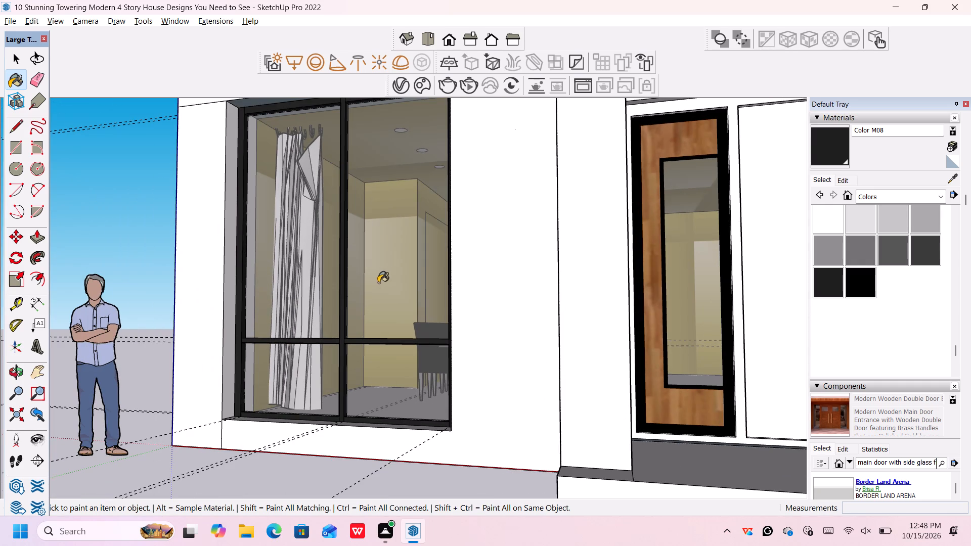
{"action": "middle_click_drag", "start_coordinate": [362, 263], "coordinate": [386, 319]}
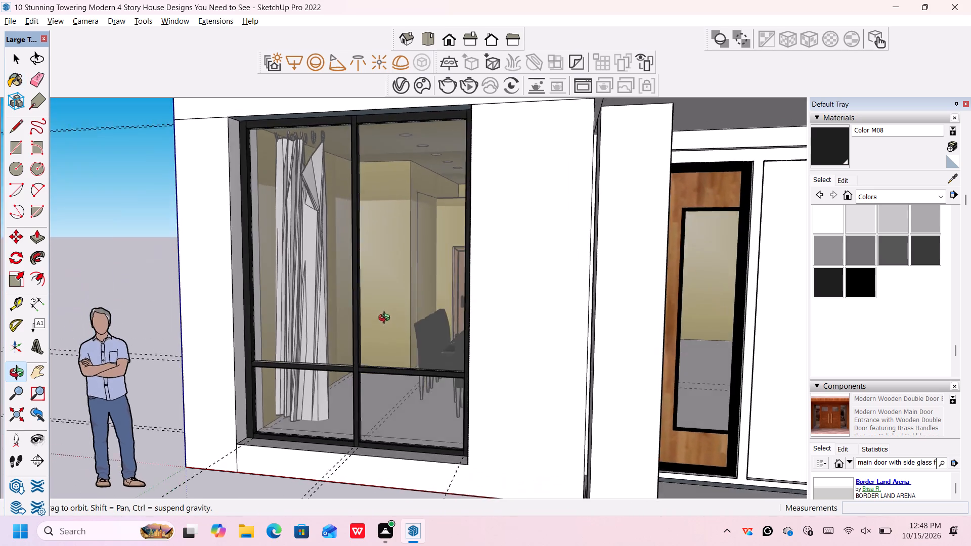
{"action": "middle_click_drag", "start_coordinate": [386, 319], "coordinate": [403, 373]}
{"action": "scroll", "coordinate": [349, 405], "scroll_direction": "up", "scroll_amount": 5}
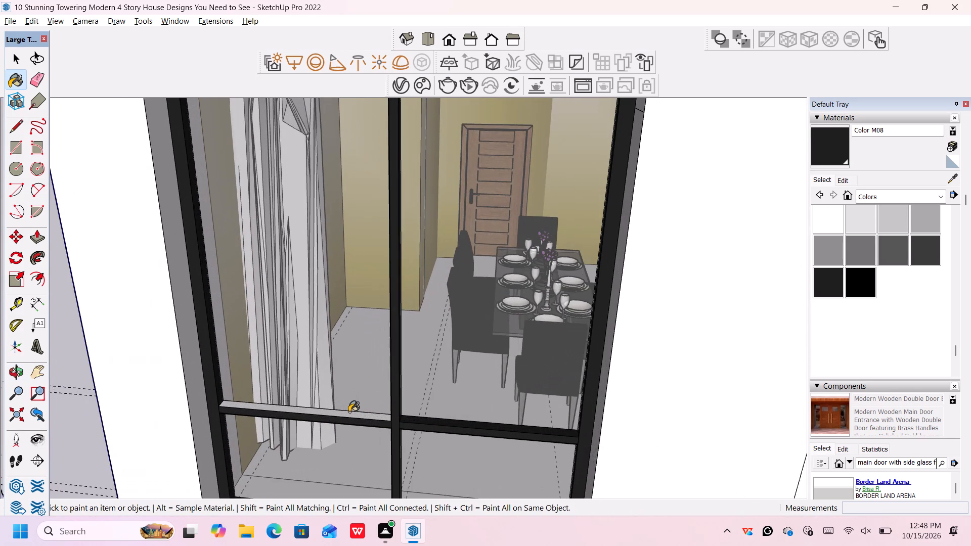
{"action": "left_click", "coordinate": [349, 414]}
Examine the dining-room window's frame from several angles for unpainted faces.
{"action": "scroll", "coordinate": [349, 413], "scroll_direction": "down", "scroll_amount": 9}
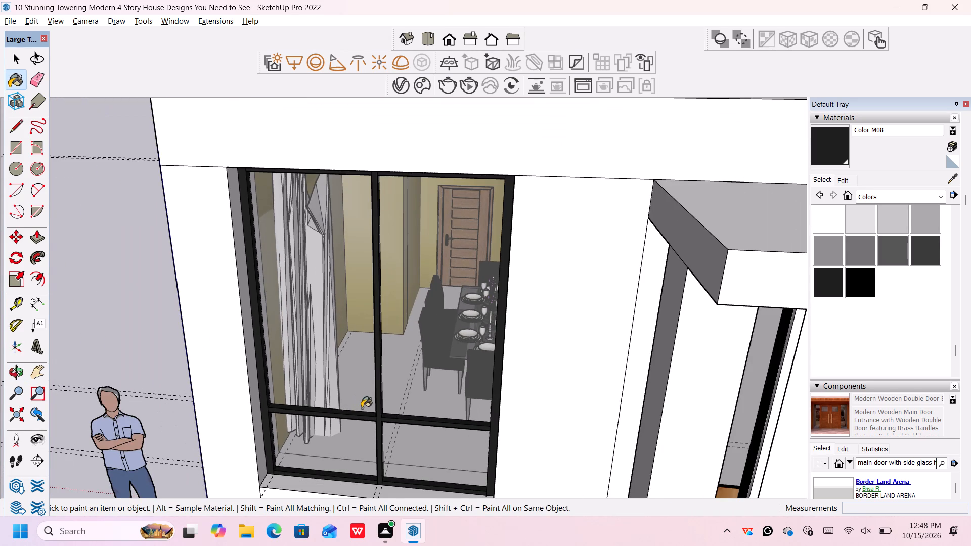
{"action": "scroll", "coordinate": [362, 408], "scroll_direction": "down", "scroll_amount": 1}
{"action": "middle_click_drag", "start_coordinate": [381, 408], "coordinate": [410, 287]}
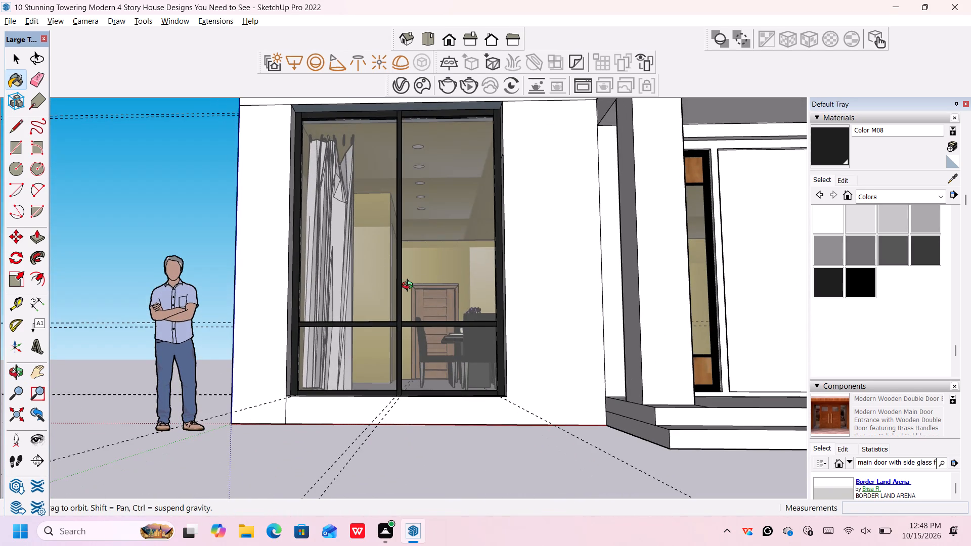
{"action": "middle_click_drag", "start_coordinate": [410, 287], "coordinate": [519, 364]}
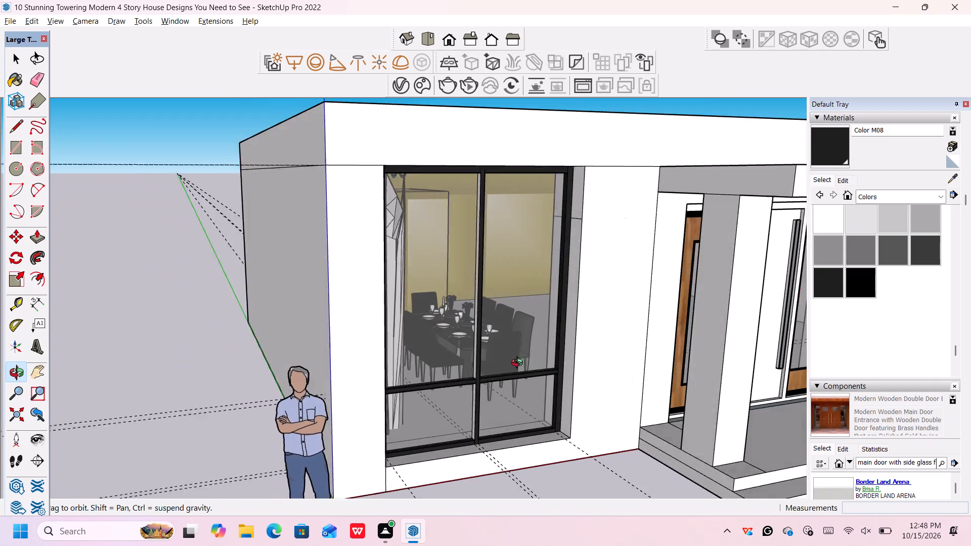
{"action": "middle_click_drag", "start_coordinate": [519, 364], "coordinate": [379, 367]}
{"action": "middle_click_drag", "start_coordinate": [364, 368], "coordinate": [340, 363]}
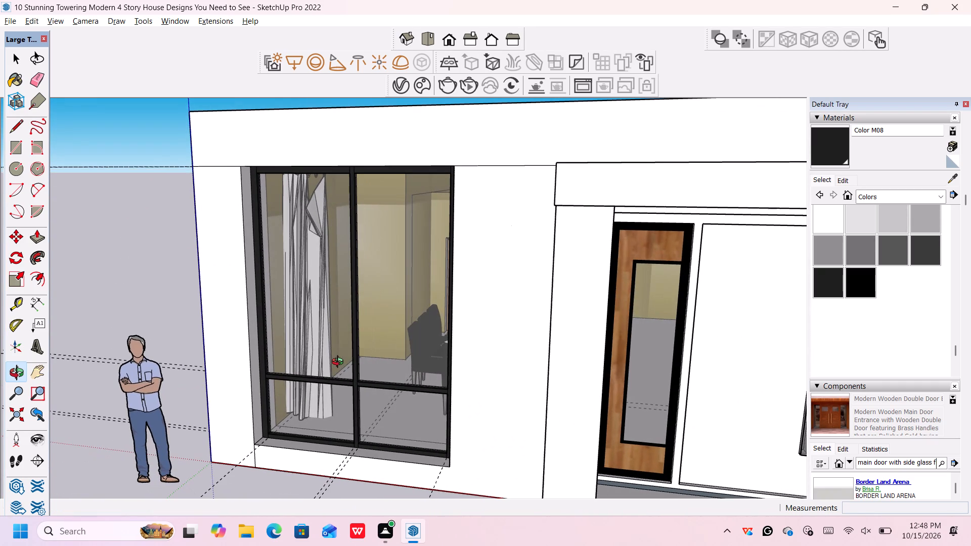
Delete the construction guides running across the ground in front of the dining-room window.
{"action": "key", "text": "space"}
{"action": "scroll", "coordinate": [354, 365], "scroll_direction": "down", "scroll_amount": 7}
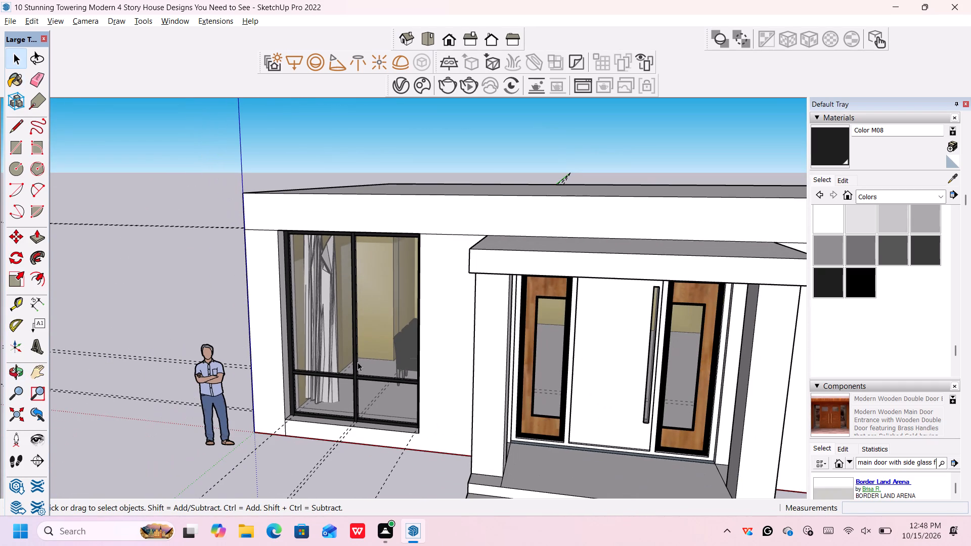
{"action": "scroll", "coordinate": [342, 387], "scroll_direction": "down", "scroll_amount": 6}
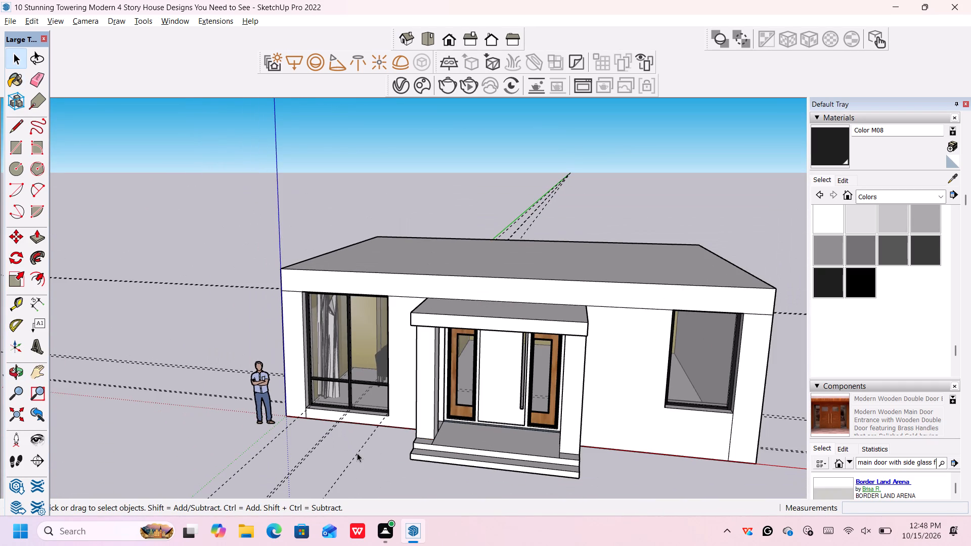
{"action": "left_click_drag", "start_coordinate": [369, 464], "coordinate": [154, 449]}
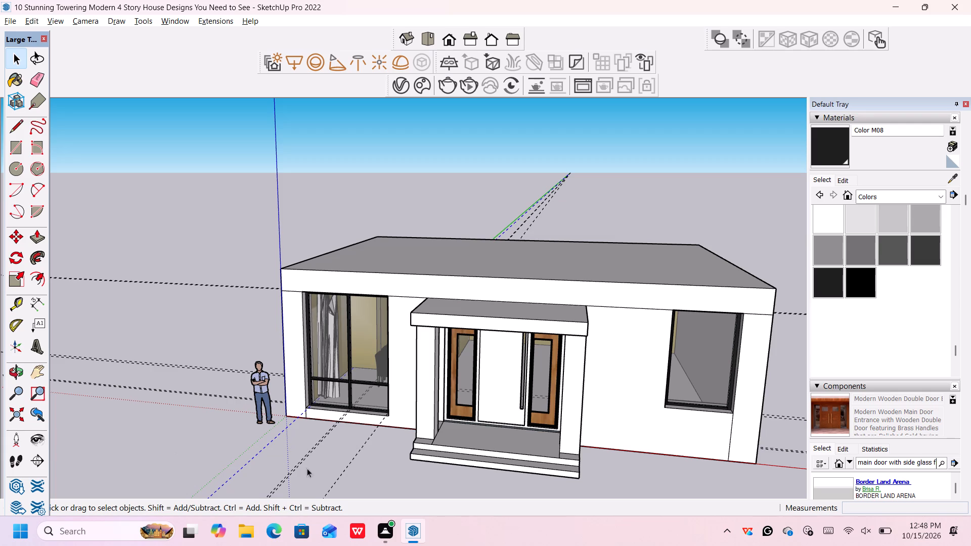
{"action": "left_click_drag", "start_coordinate": [362, 459], "coordinate": [136, 512]}
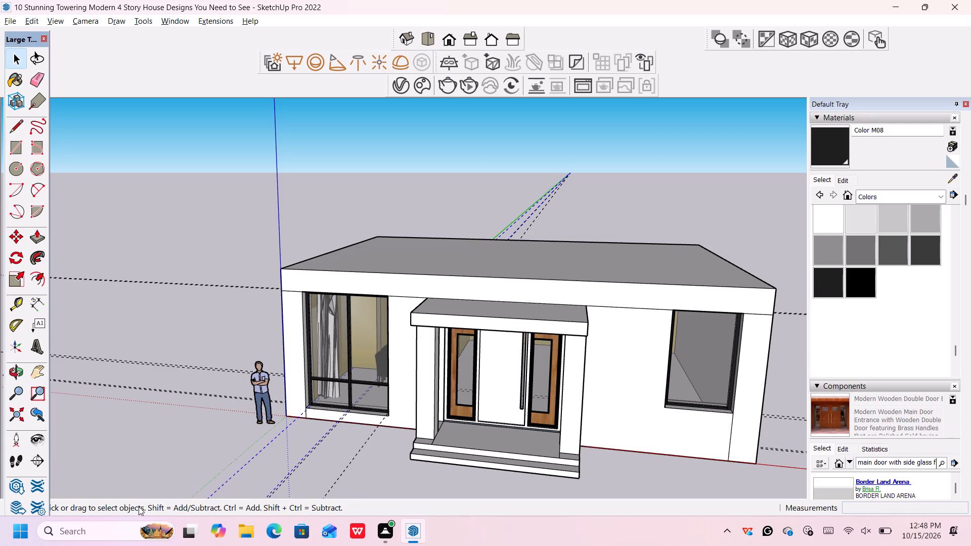
{"action": "key", "text": "Delete"}
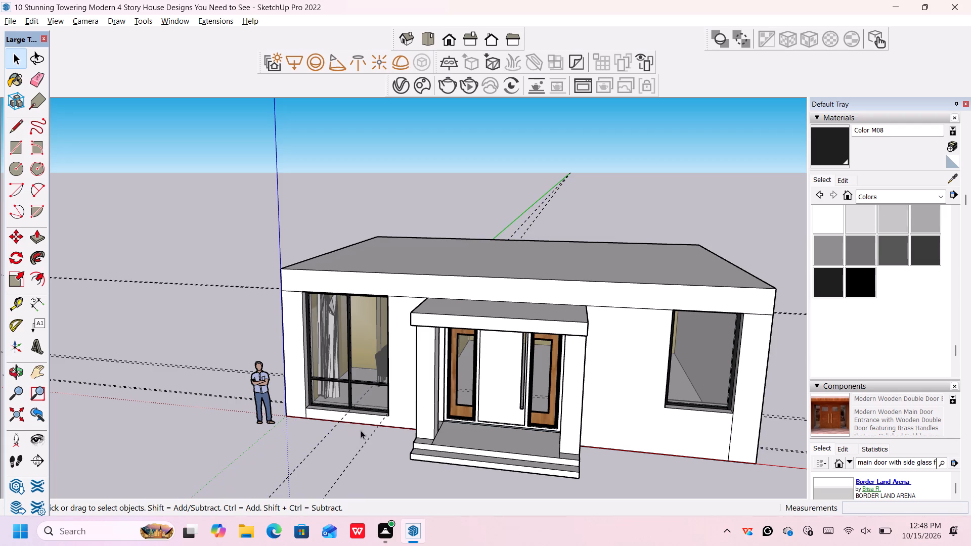
{"action": "left_click_drag", "start_coordinate": [375, 444], "coordinate": [262, 478]}
{"action": "key", "text": "Delete"}
{"action": "left_click", "coordinate": [350, 463]}
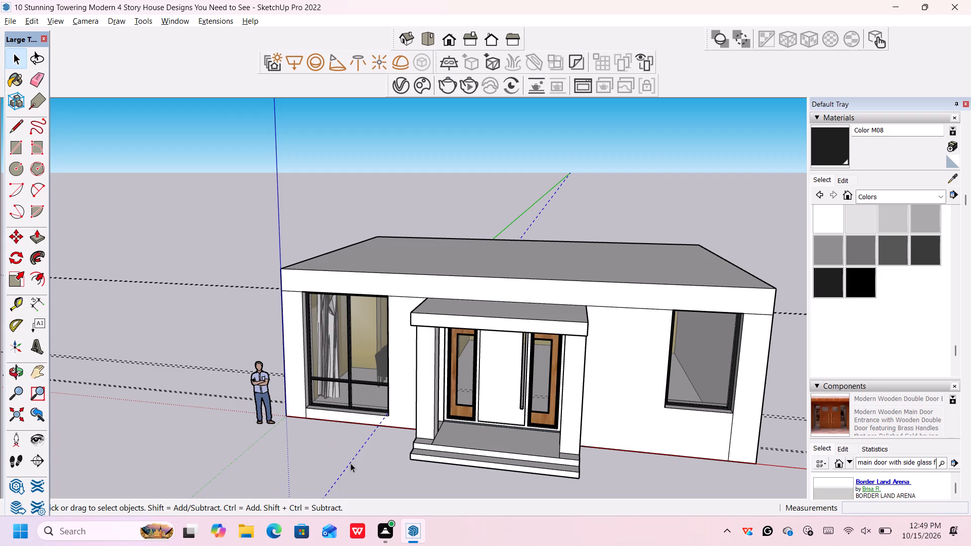
{"action": "key", "text": "Delete"}
Delete the remaining construction guides running past the house beside the standing figure.
{"action": "left_click_drag", "start_coordinate": [234, 273], "coordinate": [147, 463]}
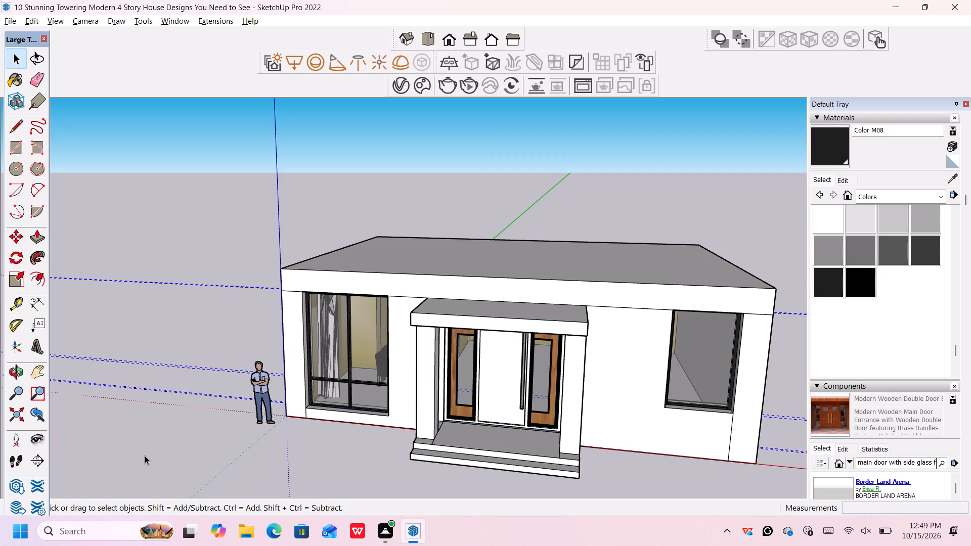
{"action": "key", "text": "Delete"}
Examine the whole front facade and the area around the house from different angles and distances.
{"action": "scroll", "coordinate": [152, 454], "scroll_direction": "down", "scroll_amount": 4}
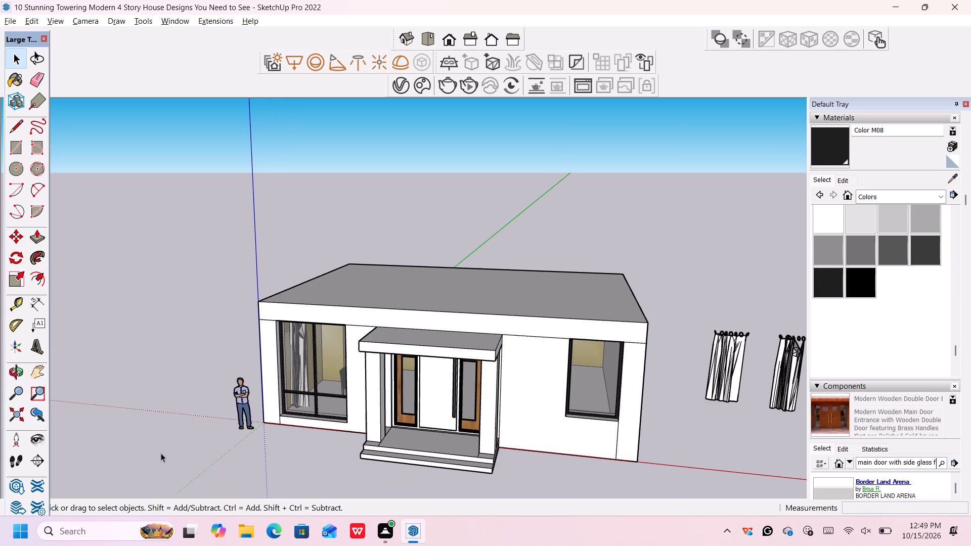
{"action": "scroll", "coordinate": [210, 458], "scroll_direction": "up", "scroll_amount": 2}
{"action": "middle_click_drag", "start_coordinate": [217, 458], "coordinate": [268, 459]}
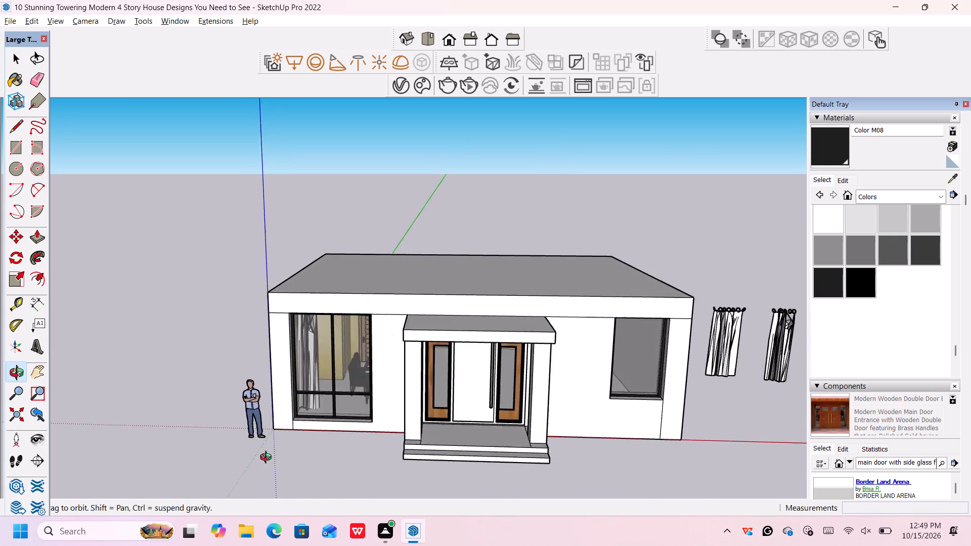
{"action": "middle_click_drag", "start_coordinate": [268, 459], "coordinate": [312, 433]}
{"action": "scroll", "coordinate": [313, 438], "scroll_direction": "down", "scroll_amount": 4}
{"action": "scroll", "coordinate": [506, 481], "scroll_direction": "up", "scroll_amount": 2}
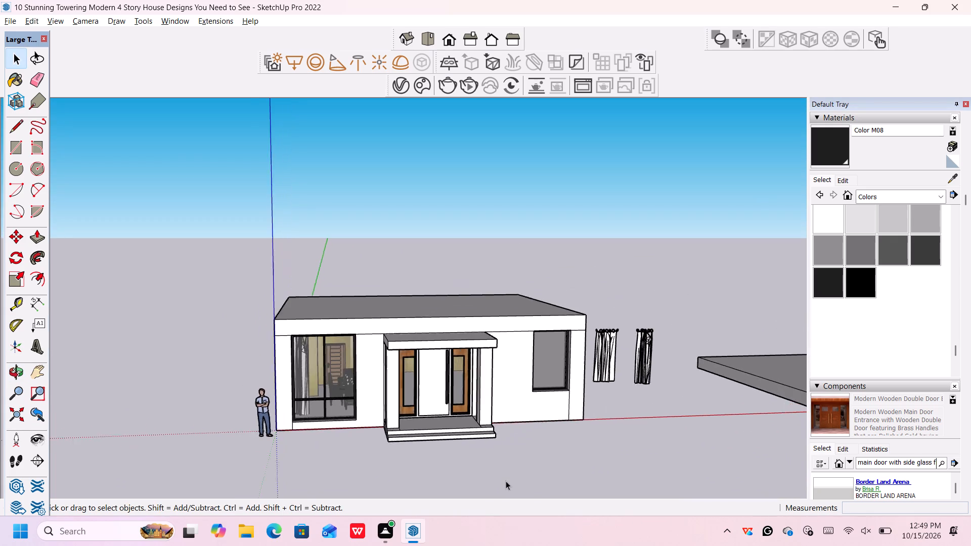
{"action": "scroll", "coordinate": [506, 481], "scroll_direction": "up", "scroll_amount": 2}
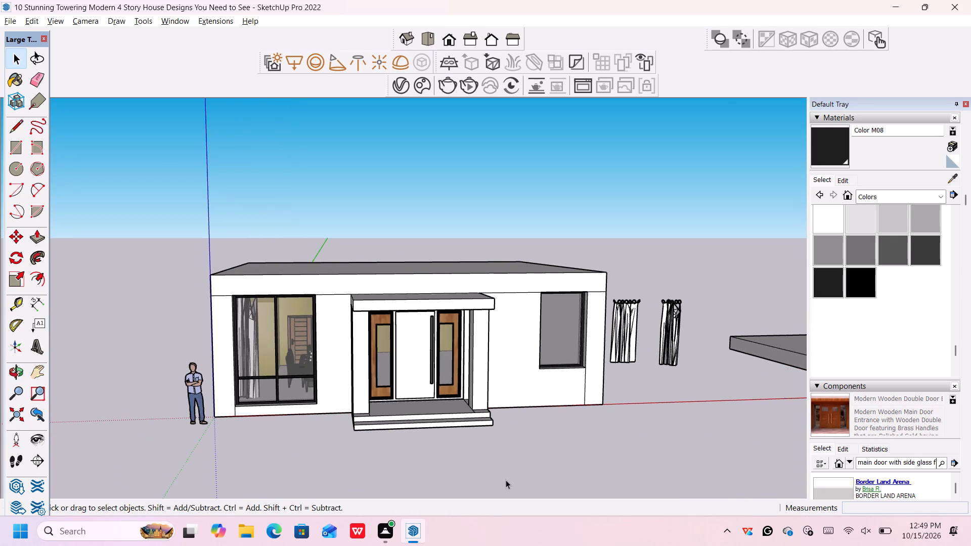
{"action": "scroll", "coordinate": [325, 452], "scroll_direction": "up", "scroll_amount": 1}
{"action": "scroll", "coordinate": [326, 451], "scroll_direction": "down", "scroll_amount": 1}
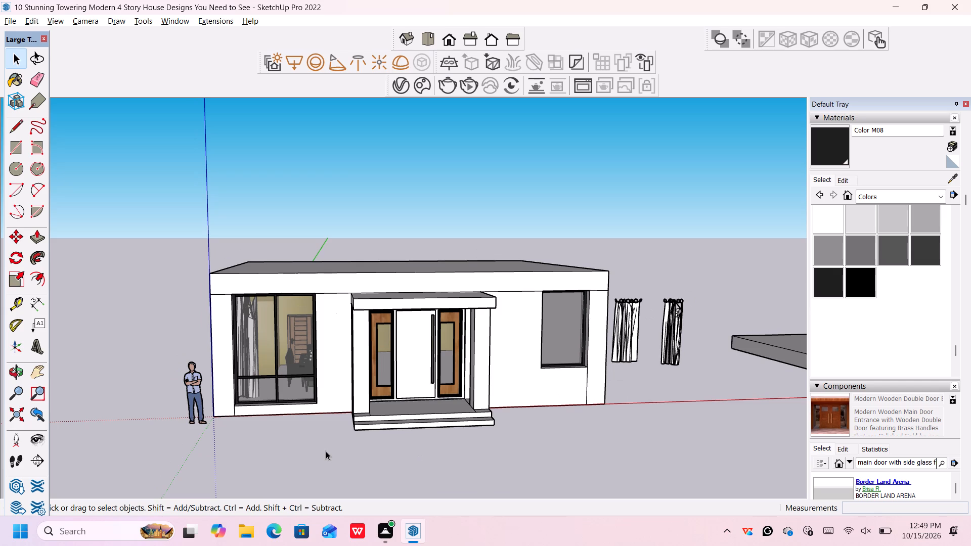
{"action": "scroll", "coordinate": [394, 433], "scroll_direction": "up", "scroll_amount": 2}
{"action": "scroll", "coordinate": [395, 433], "scroll_direction": "down", "scroll_amount": 5}
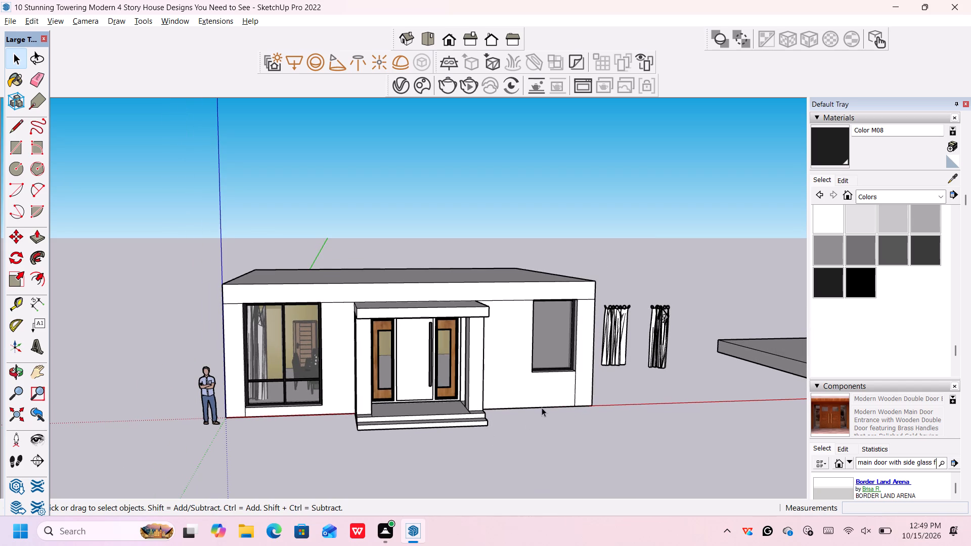
Paint the front wall between the porch and the plain single-pane window with Cladding Siding White from Brick, Cladding and Siding.
{"action": "left_click", "coordinate": [915, 200]}
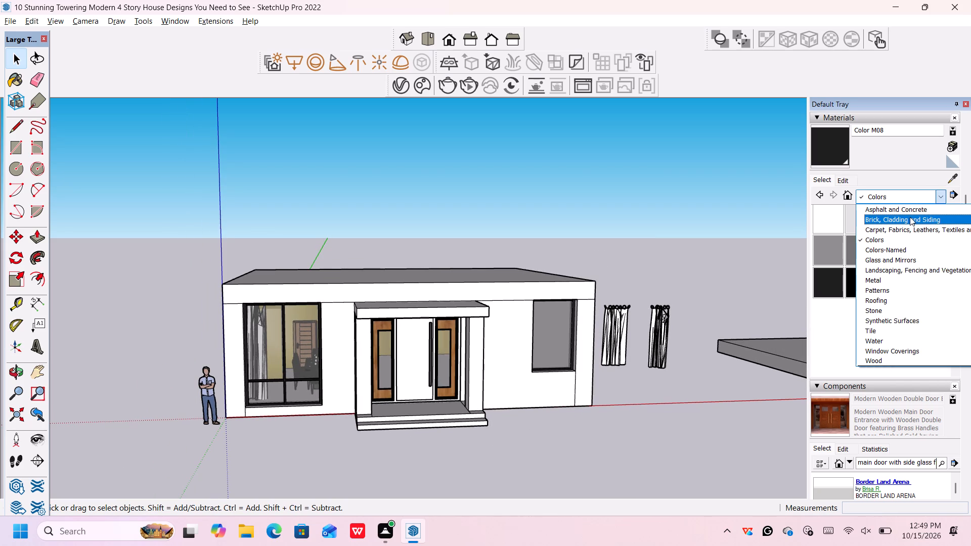
{"action": "left_click", "coordinate": [910, 218]}
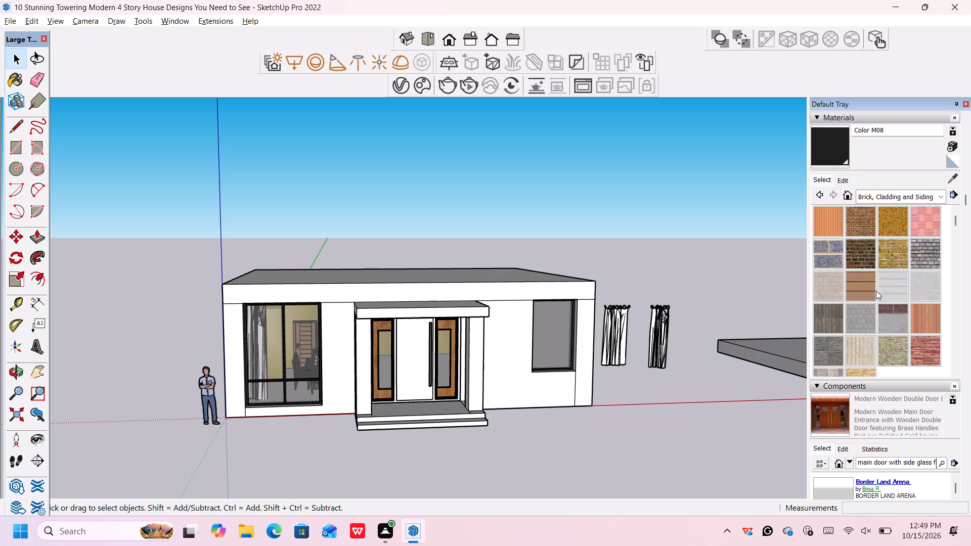
{"action": "scroll", "coordinate": [876, 290], "scroll_direction": "down", "scroll_amount": 1}
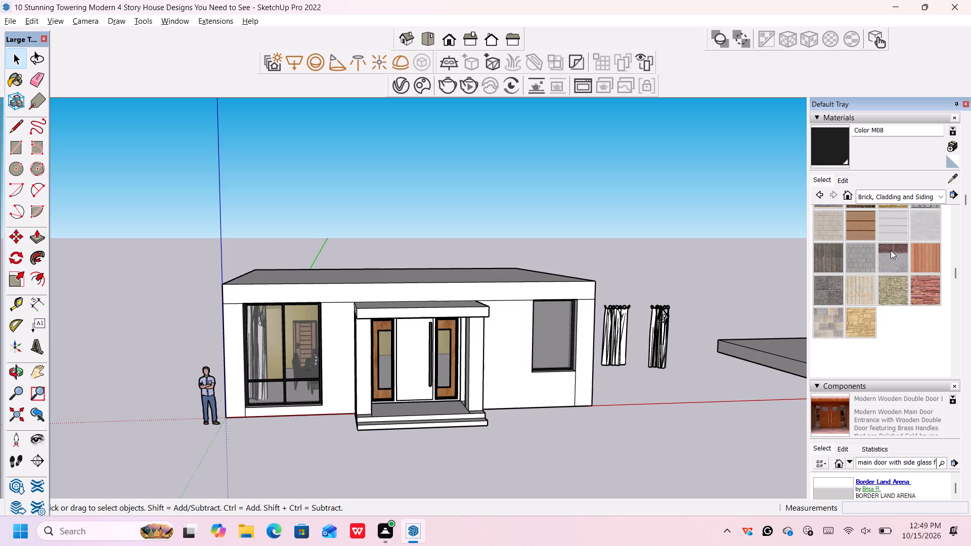
{"action": "scroll", "coordinate": [891, 250], "scroll_direction": "down", "scroll_amount": 1}
{"action": "scroll", "coordinate": [891, 250], "scroll_direction": "up", "scroll_amount": 2}
{"action": "left_click", "coordinate": [893, 276]}
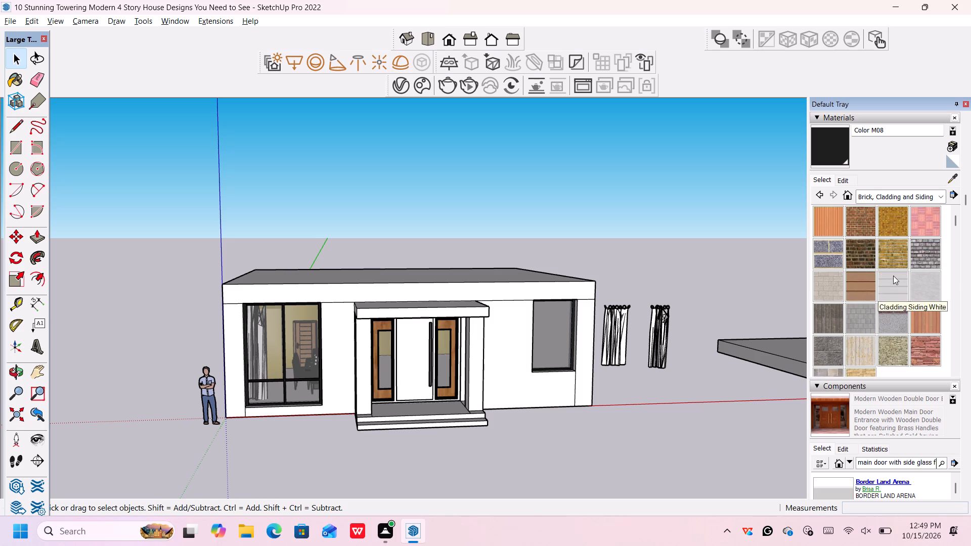
{"action": "left_click", "coordinate": [517, 355]}
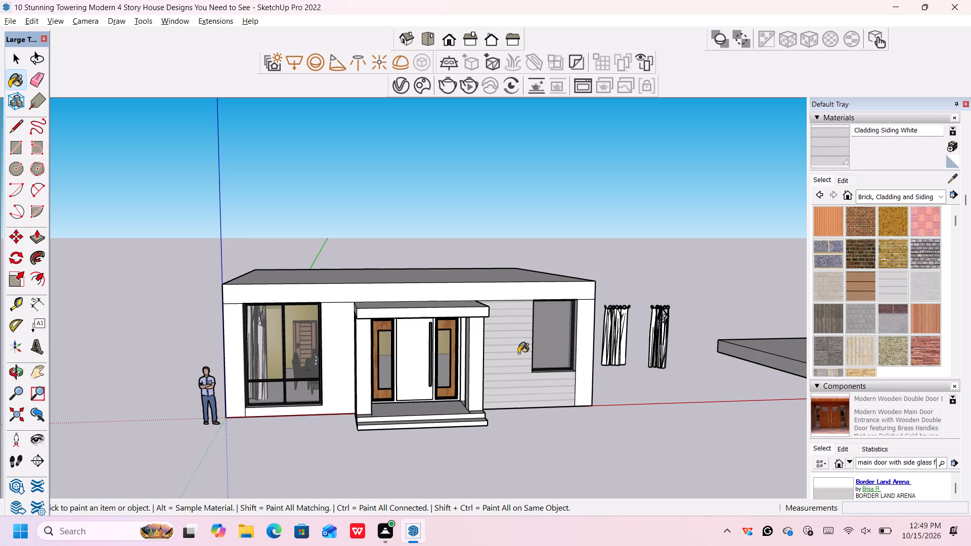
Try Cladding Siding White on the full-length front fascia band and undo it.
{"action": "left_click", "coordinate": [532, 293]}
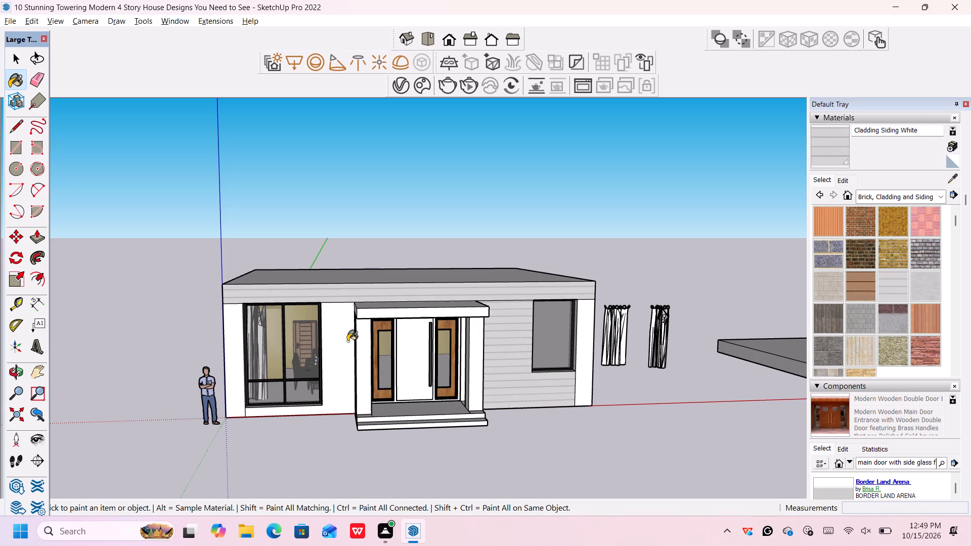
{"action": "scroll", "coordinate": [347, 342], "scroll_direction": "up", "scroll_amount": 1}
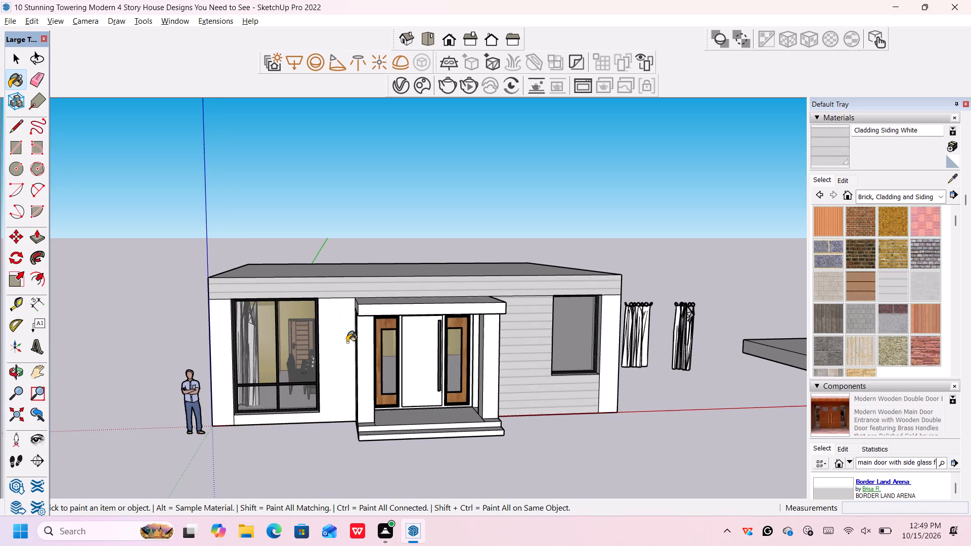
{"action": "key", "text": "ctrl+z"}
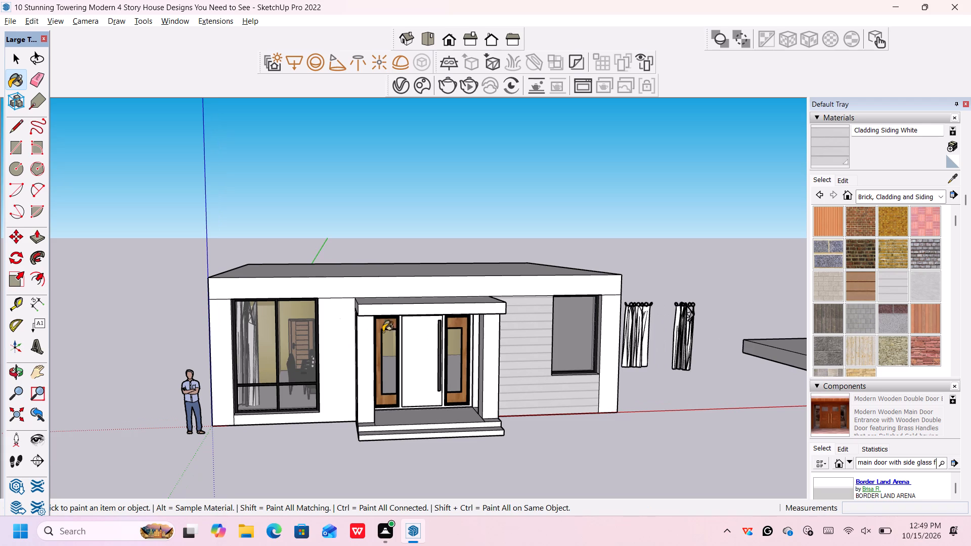
Paint the narrow end strip of the front wall beside the plain single-pane window with Cladding Siding White.
{"action": "left_click", "coordinate": [615, 329]}
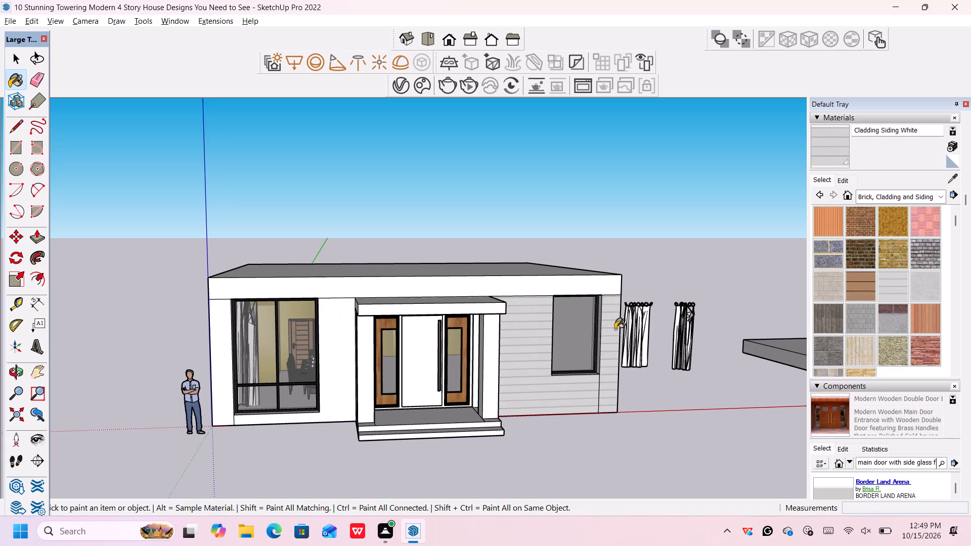
{"action": "key", "text": "space"}
Draw a 2' vertical line across the fascia band, from the dining-room window's outer top corner up to the roof edge.
{"action": "scroll", "coordinate": [231, 329], "scroll_direction": "up", "scroll_amount": 5}
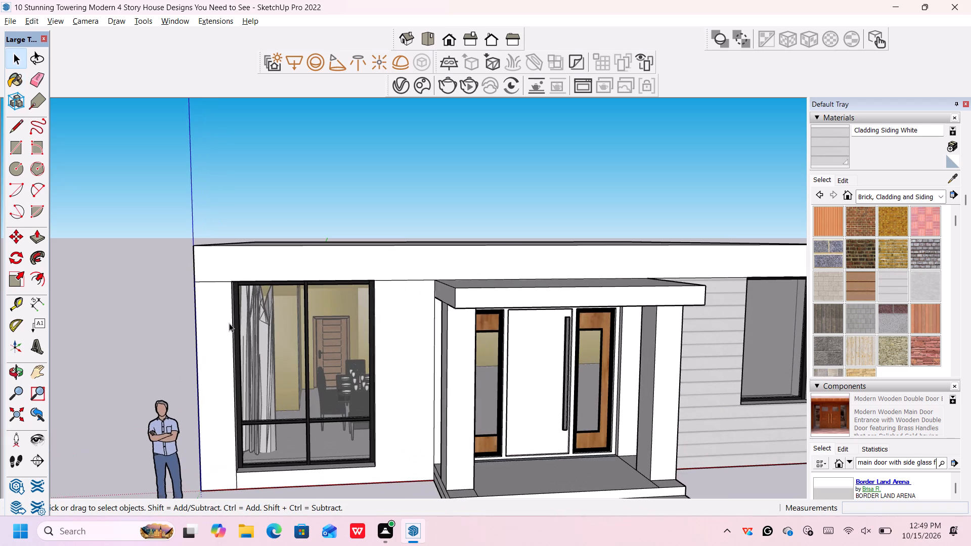
{"action": "key", "text": "l"}
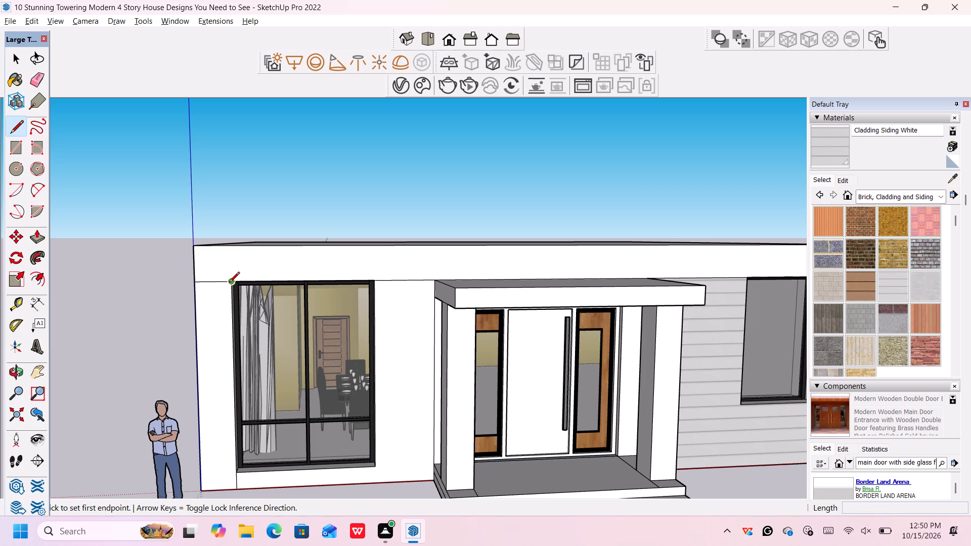
{"action": "left_click", "coordinate": [229, 283]}
{"action": "left_click", "coordinate": [232, 248]}
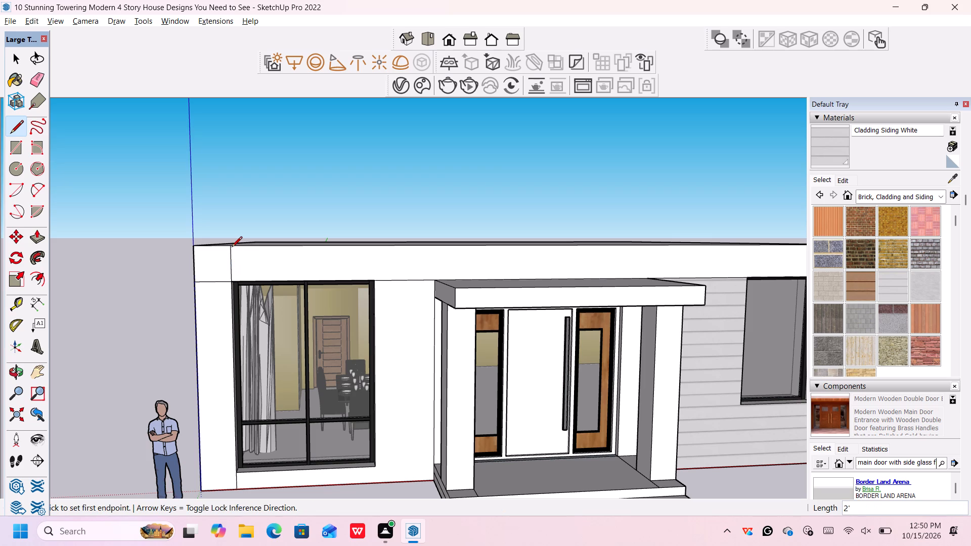
{"action": "key", "text": "space"}
Erase the horizontal edge between the corner strip beside the dining-room window and the fascia piece above it.
{"action": "scroll", "coordinate": [213, 288], "scroll_direction": "down", "scroll_amount": 3}
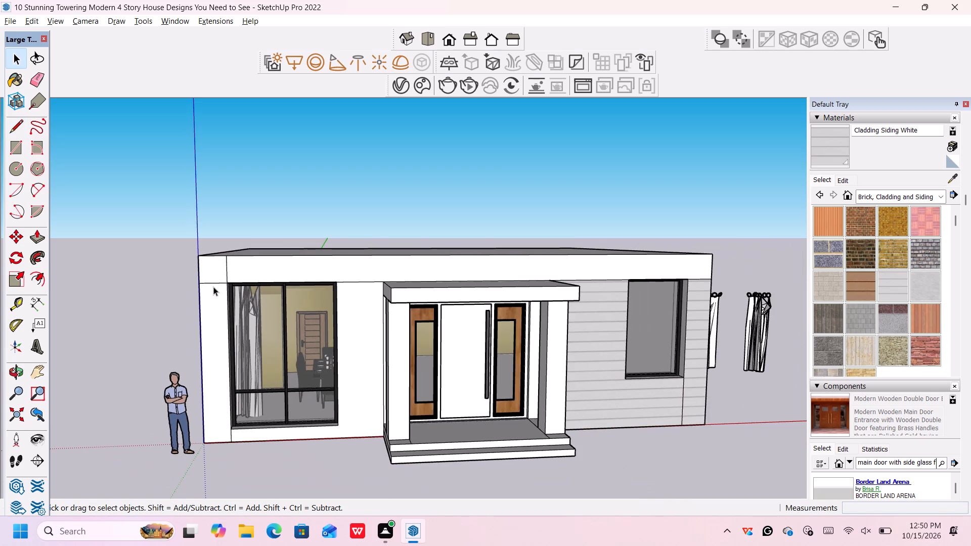
{"action": "key", "text": "e"}
{"action": "left_click", "coordinate": [213, 283]}
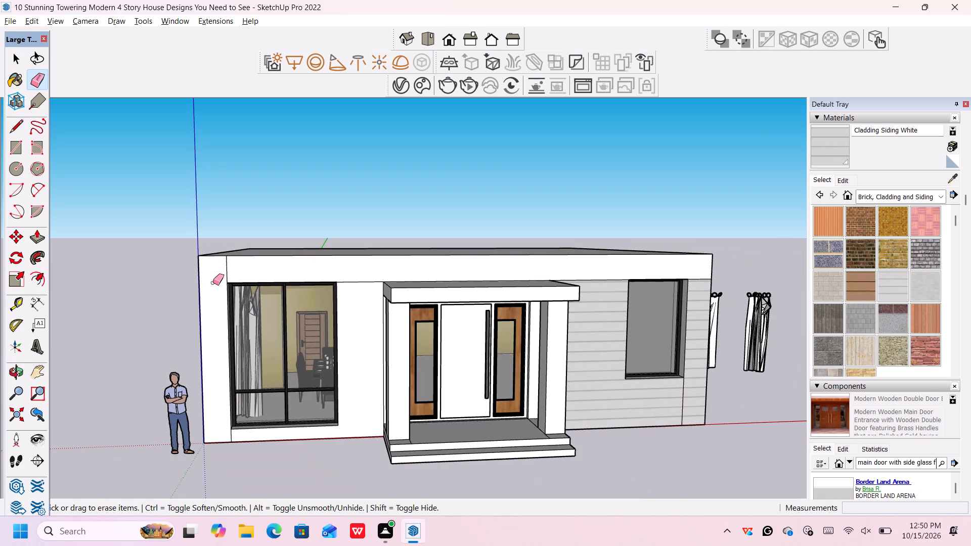
{"action": "key", "text": "space"}
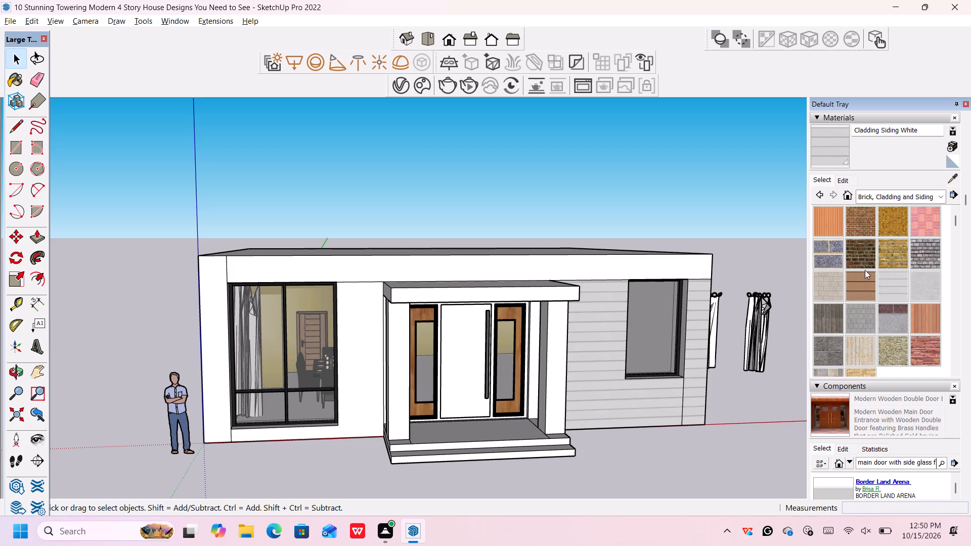
Paint the main fascia band and the front wall around the dining-room window with Cladding Siding White, leaving the corner strip plain.
{"action": "left_click", "coordinate": [895, 283]}
{"action": "left_click", "coordinate": [622, 261]}
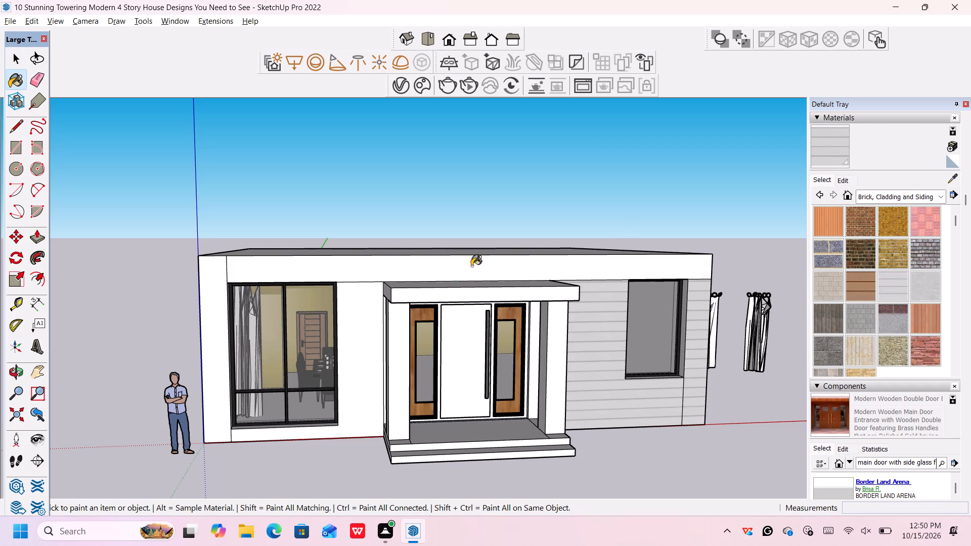
{"action": "left_click", "coordinate": [366, 311]}
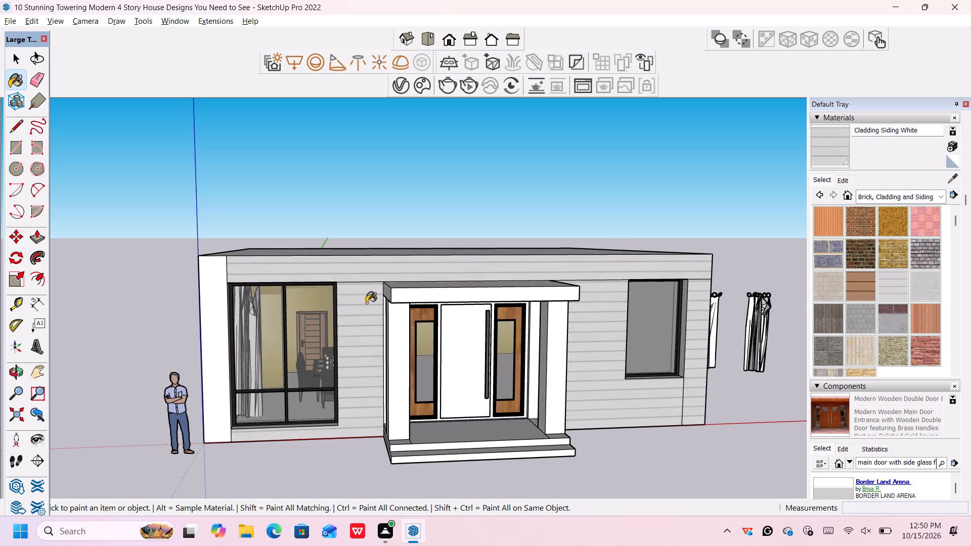
Examine the cladded front facade from several angles and distances.
{"action": "scroll", "coordinate": [455, 374], "scroll_direction": "up", "scroll_amount": 4}
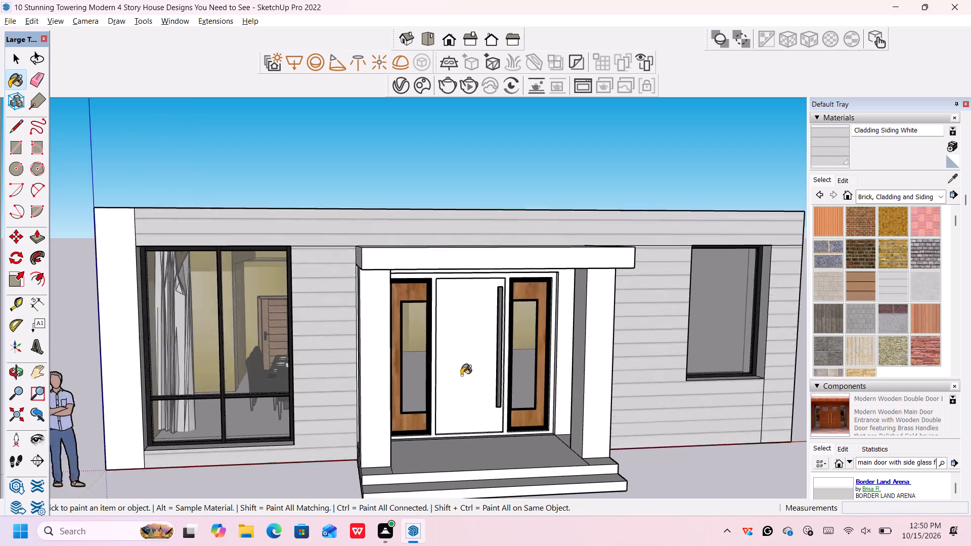
{"action": "scroll", "coordinate": [520, 369], "scroll_direction": "down", "scroll_amount": 3}
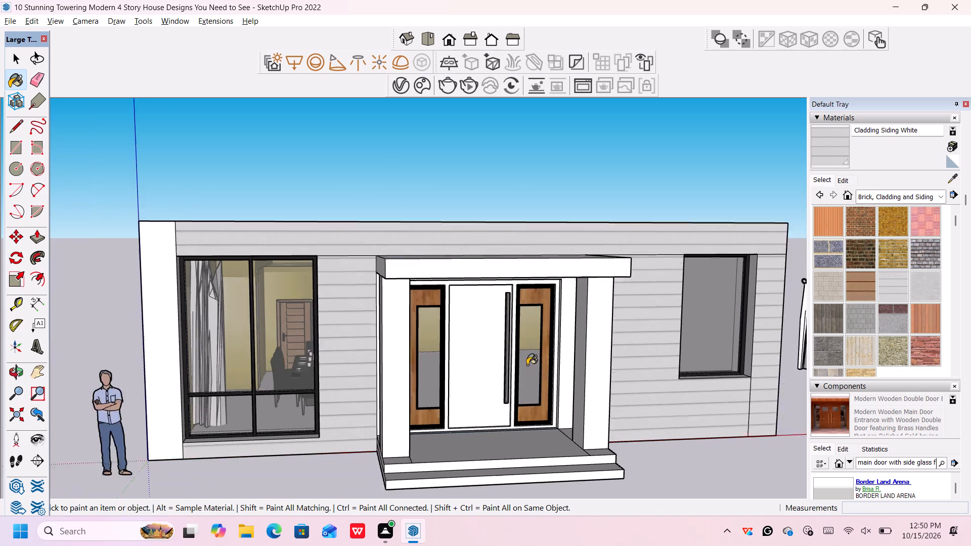
{"action": "scroll", "coordinate": [551, 362], "scroll_direction": "down", "scroll_amount": 4}
{"action": "middle_click_drag", "start_coordinate": [592, 409], "coordinate": [558, 403]}
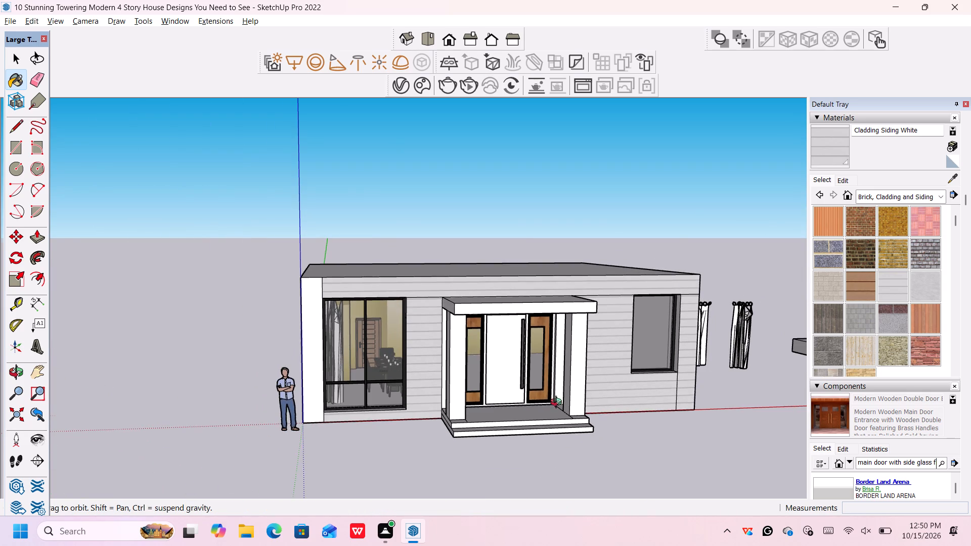
{"action": "middle_click_drag", "start_coordinate": [558, 403], "coordinate": [533, 396]}
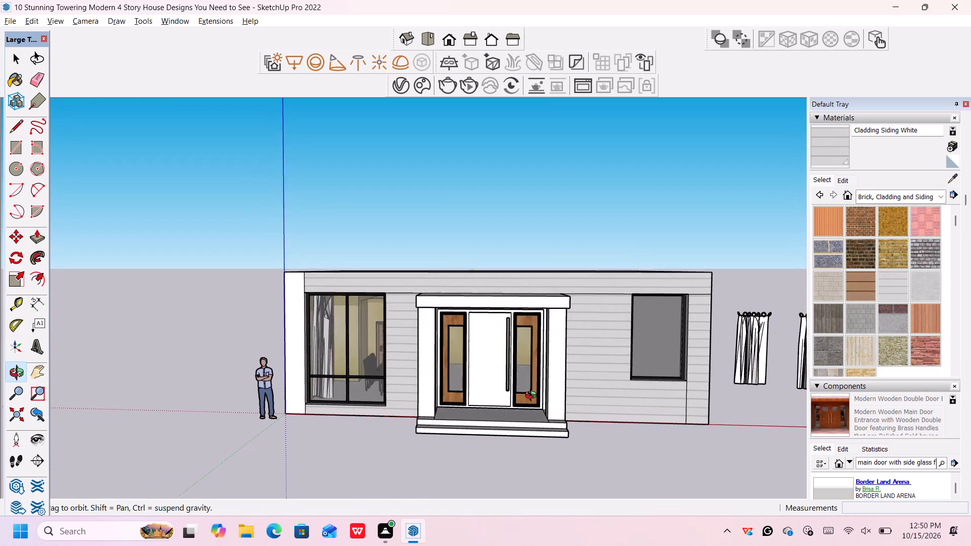
{"action": "middle_click_drag", "start_coordinate": [533, 396], "coordinate": [533, 397]}
{"action": "scroll", "coordinate": [533, 400], "scroll_direction": "down", "scroll_amount": 2}
{"action": "scroll", "coordinate": [443, 382], "scroll_direction": "up", "scroll_amount": 2}
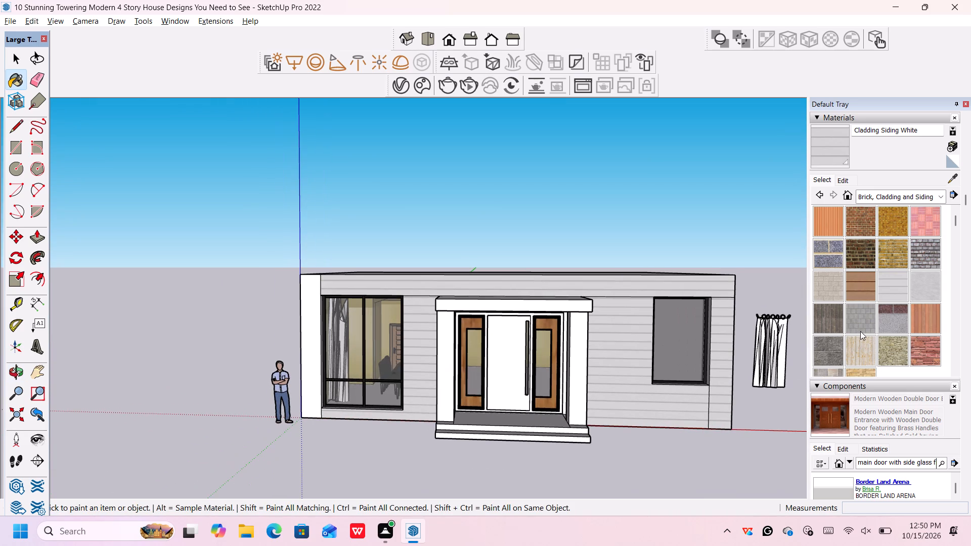
Darken the Cladding Siding White material to a dark charcoal gray using the color wheel's brightness.
{"action": "left_click", "coordinate": [851, 178]}
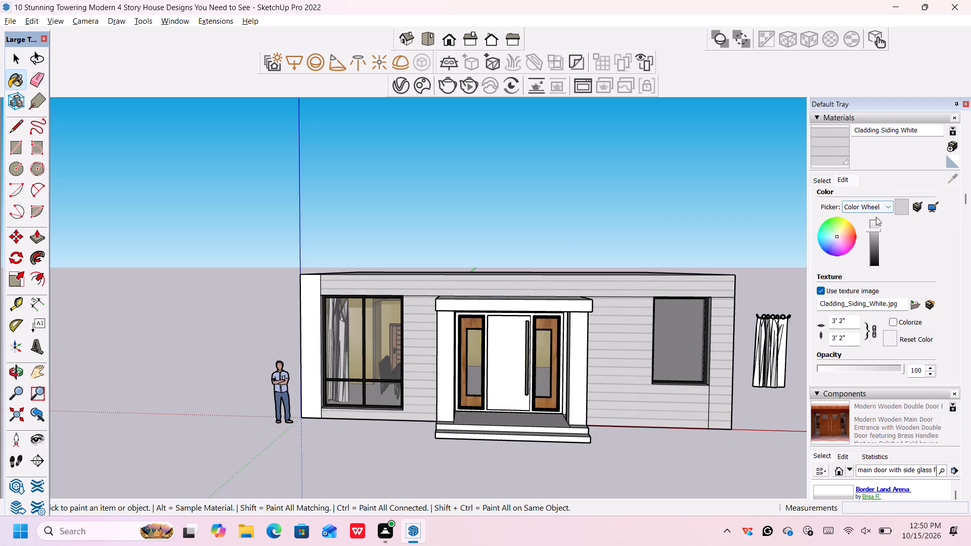
{"action": "left_click_drag", "start_coordinate": [875, 228], "coordinate": [878, 239]}
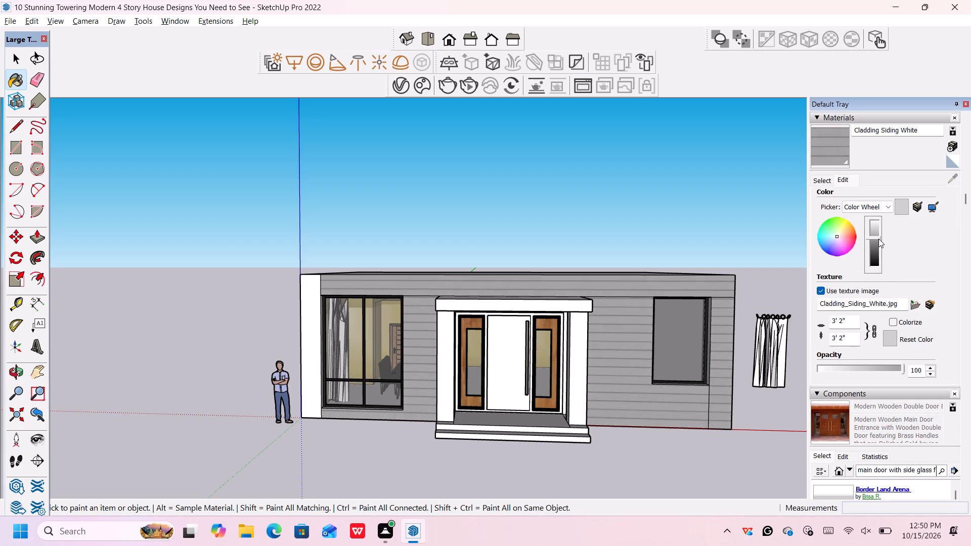
{"action": "left_click_drag", "start_coordinate": [878, 239], "coordinate": [878, 245]}
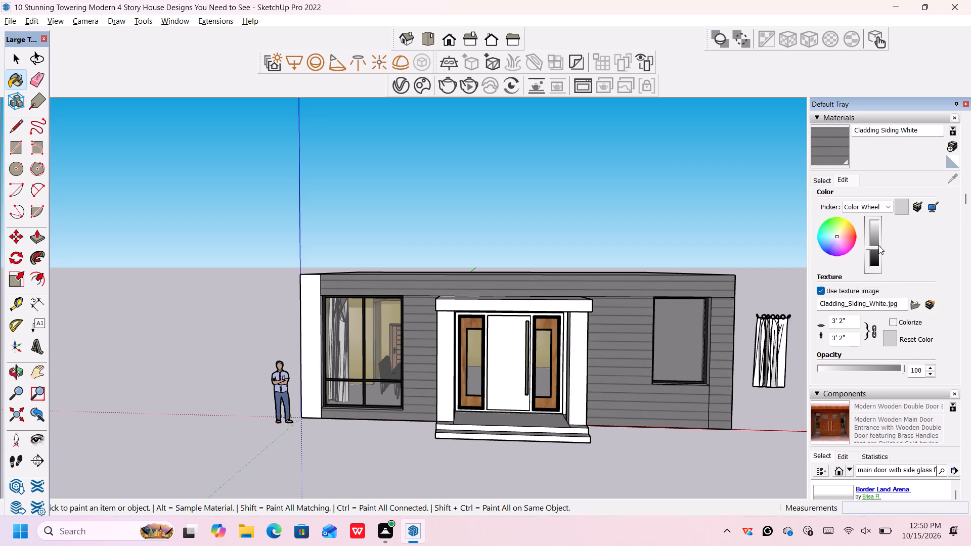
{"action": "left_click_drag", "start_coordinate": [878, 245], "coordinate": [878, 250]}
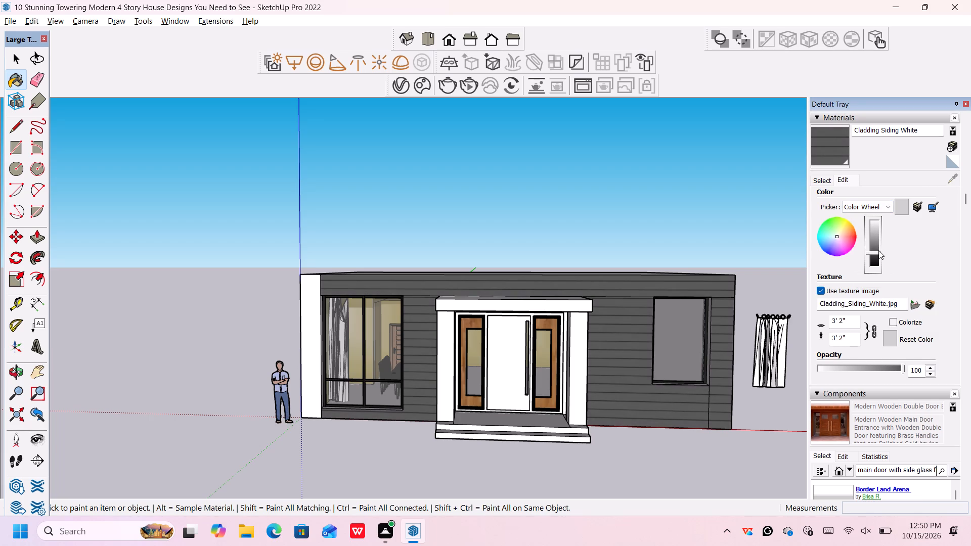
{"action": "left_click_drag", "start_coordinate": [878, 250], "coordinate": [878, 250]}
Examine the dark charcoal cladding on the front facade from closer and farther distances.
{"action": "scroll", "coordinate": [697, 253], "scroll_direction": "up", "scroll_amount": 1}
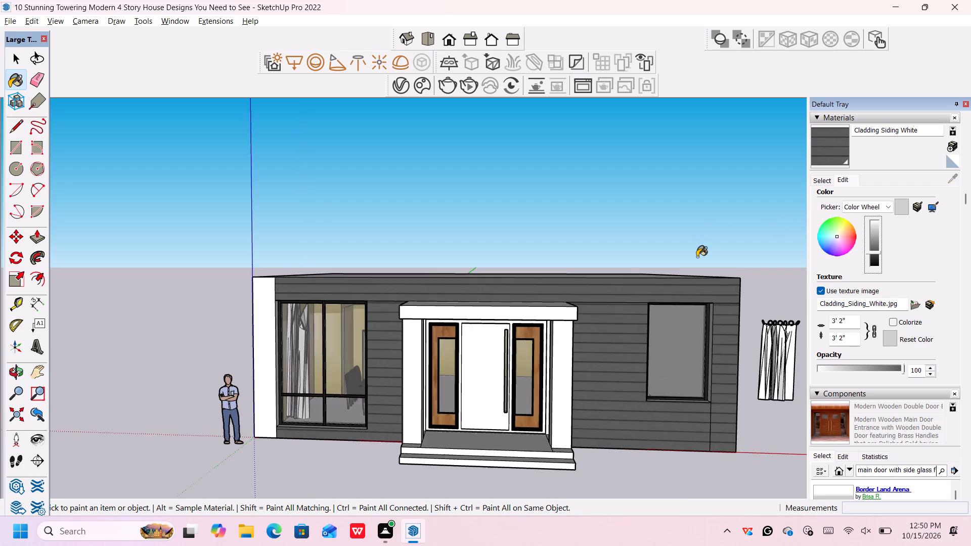
{"action": "scroll", "coordinate": [697, 257], "scroll_direction": "up", "scroll_amount": 1}
{"action": "scroll", "coordinate": [697, 258], "scroll_direction": "down", "scroll_amount": 3}
{"action": "scroll", "coordinate": [697, 258], "scroll_direction": "up", "scroll_amount": 2}
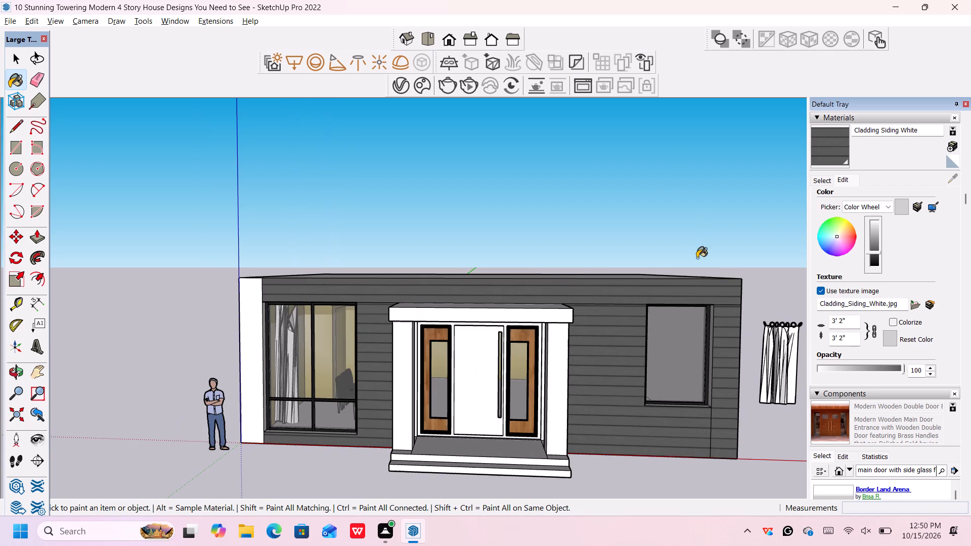
{"action": "key", "text": "space"}
{"action": "scroll", "coordinate": [572, 264], "scroll_direction": "up", "scroll_amount": 2}
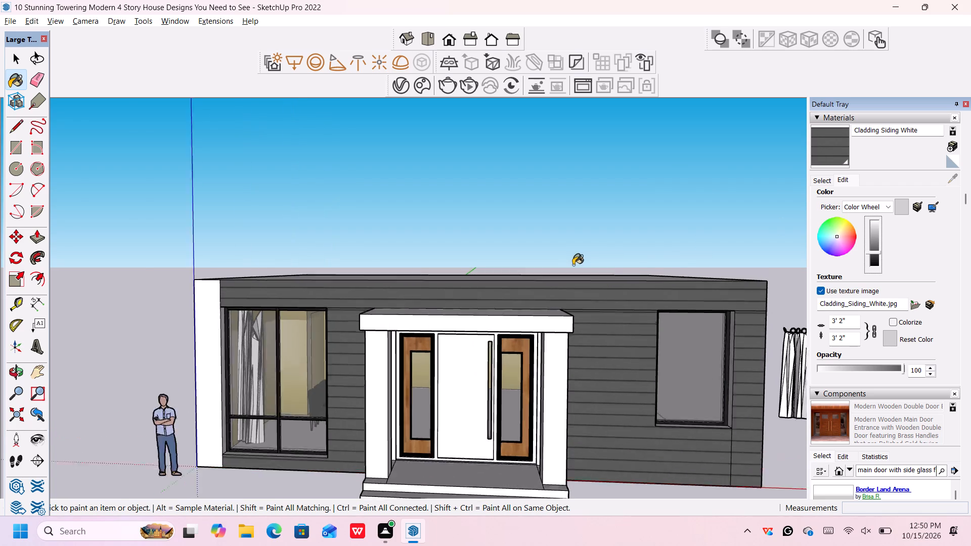
{"action": "scroll", "coordinate": [573, 265], "scroll_direction": "up", "scroll_amount": 1}
{"action": "left_click", "coordinate": [578, 285]}
{"action": "scroll", "coordinate": [583, 281], "scroll_direction": "down", "scroll_amount": 7}
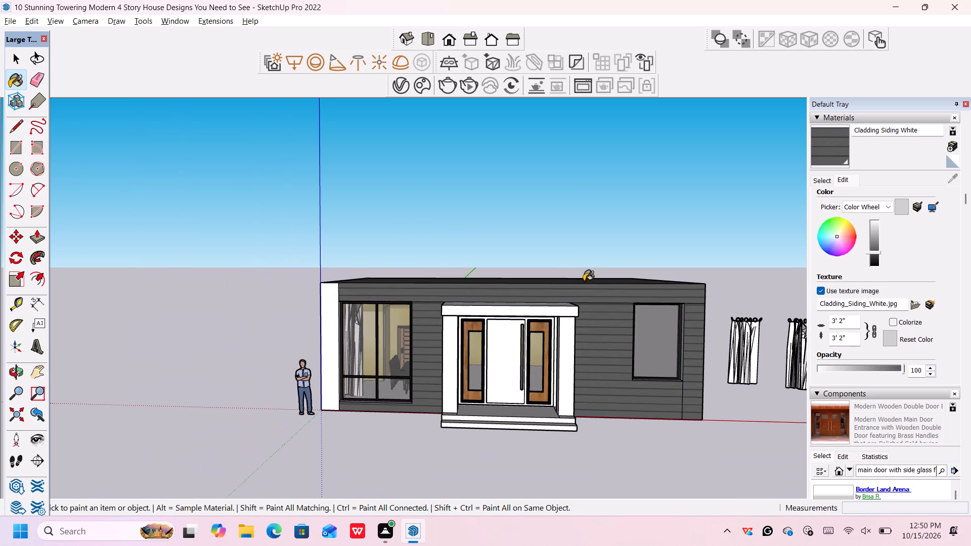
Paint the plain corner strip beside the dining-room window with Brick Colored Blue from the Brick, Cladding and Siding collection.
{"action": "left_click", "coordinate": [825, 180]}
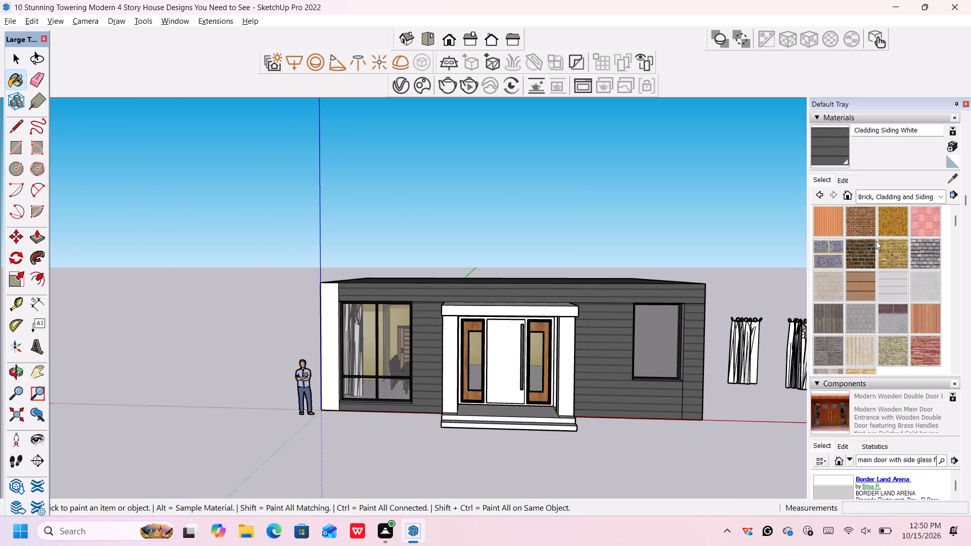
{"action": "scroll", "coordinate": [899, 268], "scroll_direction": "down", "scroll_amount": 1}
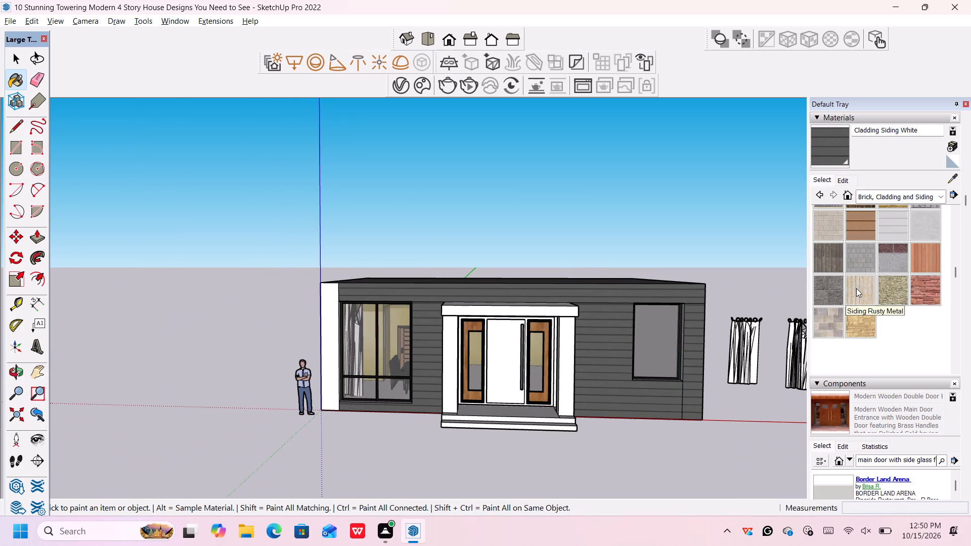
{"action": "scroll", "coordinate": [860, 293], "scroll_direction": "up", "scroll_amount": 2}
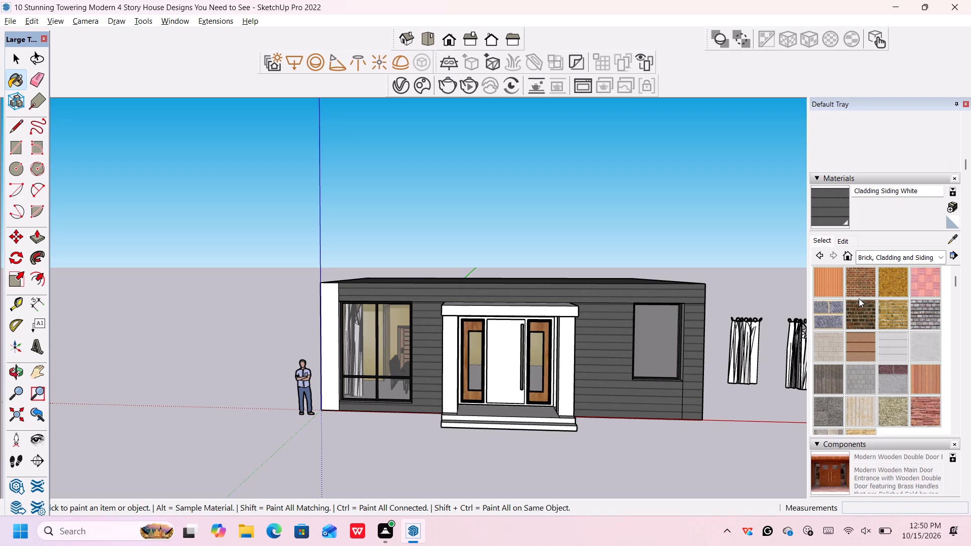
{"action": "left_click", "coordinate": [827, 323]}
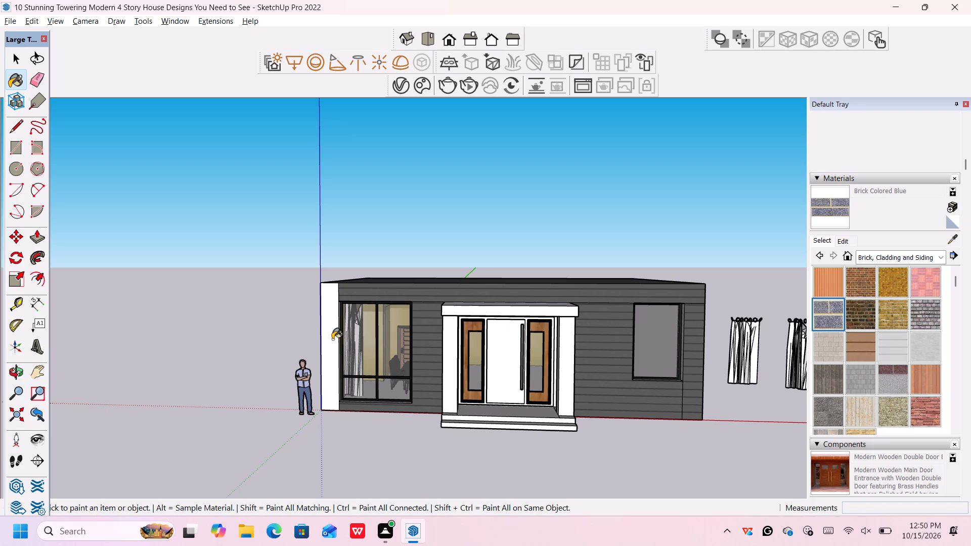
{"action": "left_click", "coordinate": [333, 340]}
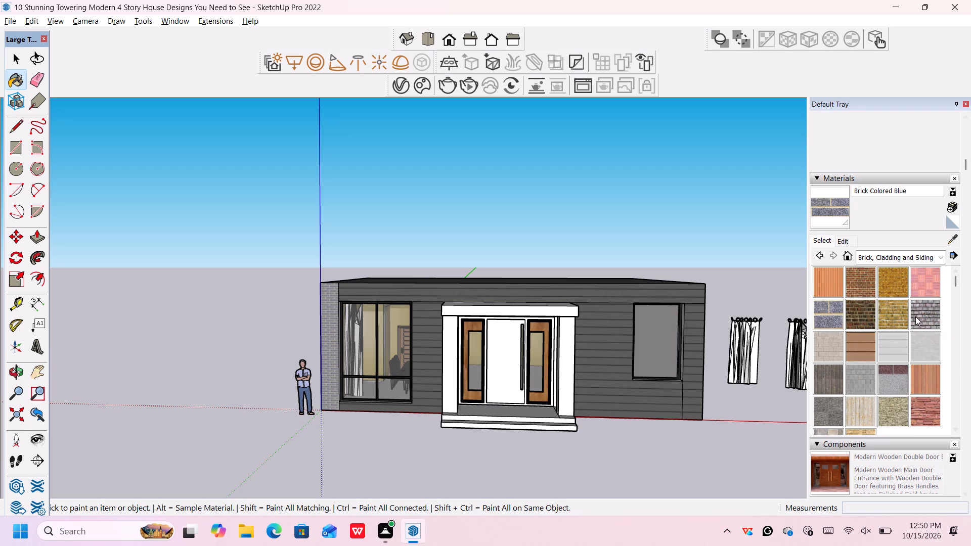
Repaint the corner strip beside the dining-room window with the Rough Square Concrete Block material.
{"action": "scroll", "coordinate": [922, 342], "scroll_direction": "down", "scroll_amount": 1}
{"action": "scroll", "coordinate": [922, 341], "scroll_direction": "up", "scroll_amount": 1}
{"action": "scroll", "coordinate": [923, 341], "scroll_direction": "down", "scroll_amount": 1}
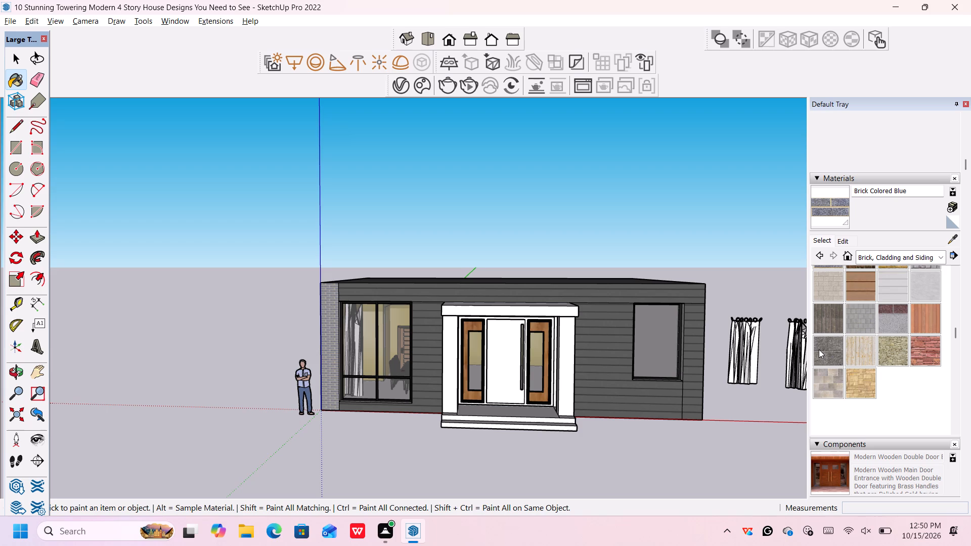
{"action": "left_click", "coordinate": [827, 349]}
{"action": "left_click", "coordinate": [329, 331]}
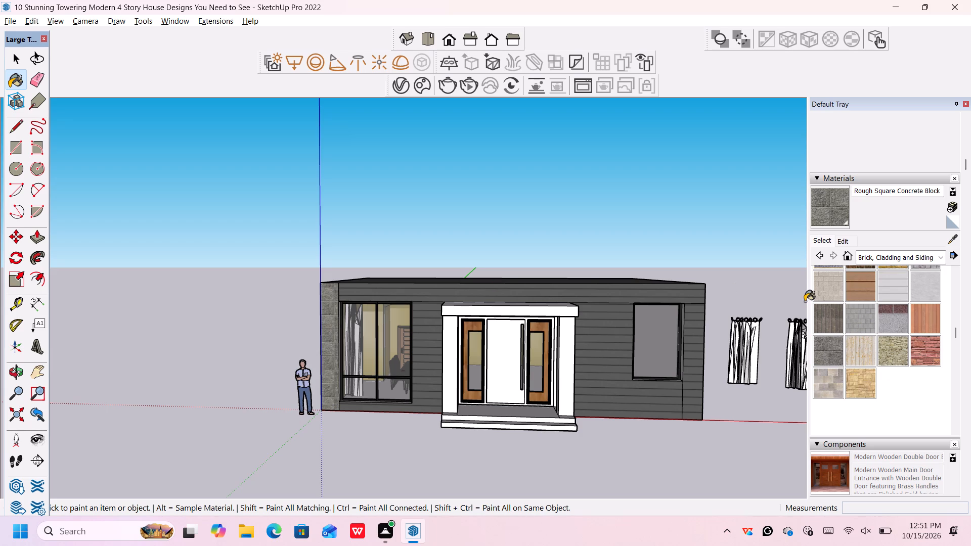
Repaint the corner strip beside the dining-room window with Cladding Stucco White.
{"action": "left_click", "coordinate": [922, 292]}
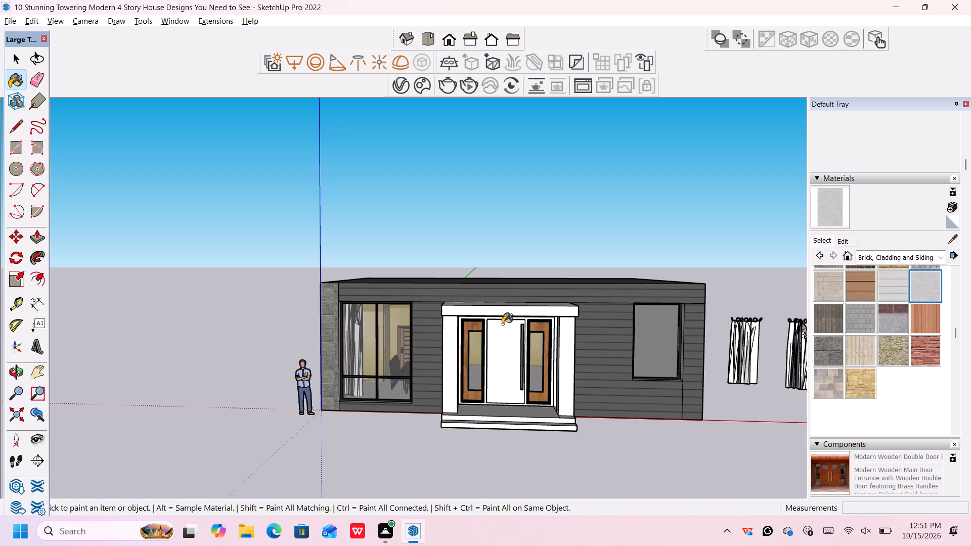
{"action": "left_click", "coordinate": [332, 338]}
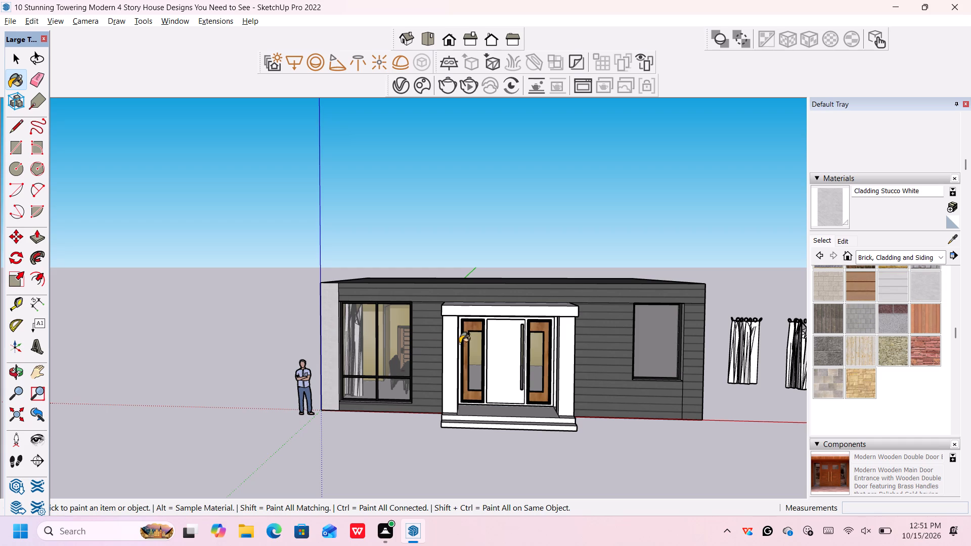
Look through the Tile material collection for an alternative finish for the corner strip.
{"action": "left_click", "coordinate": [924, 256]}
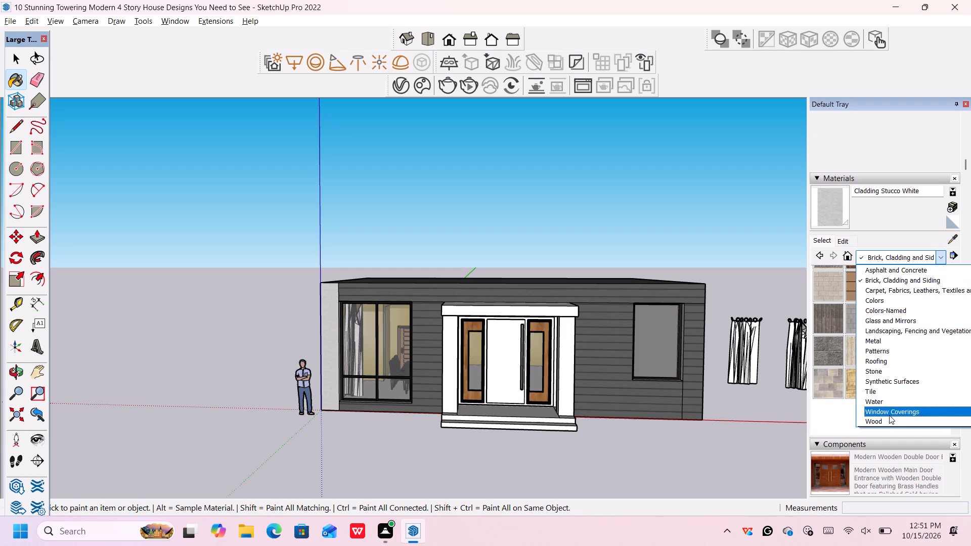
{"action": "left_click", "coordinate": [900, 396]}
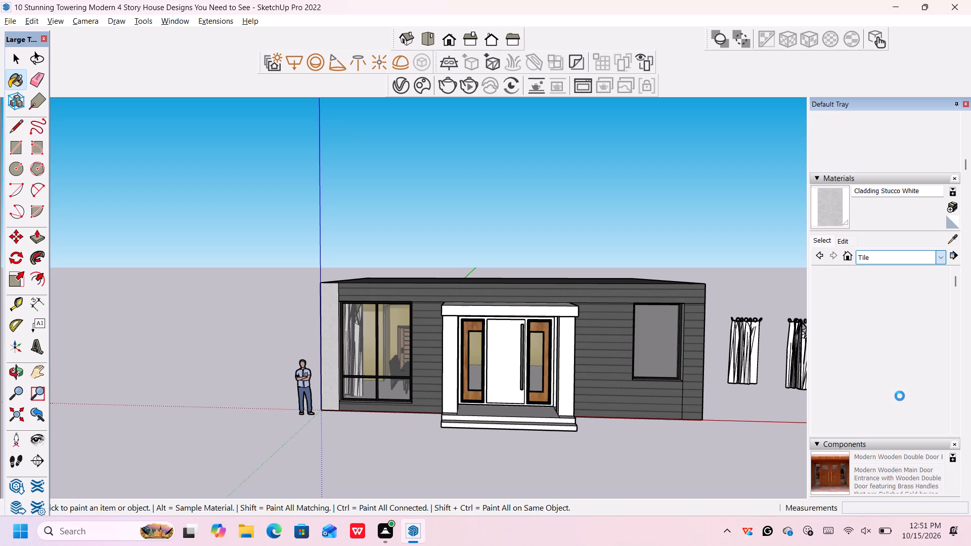
{"action": "scroll", "coordinate": [900, 396], "scroll_direction": "down", "scroll_amount": 1}
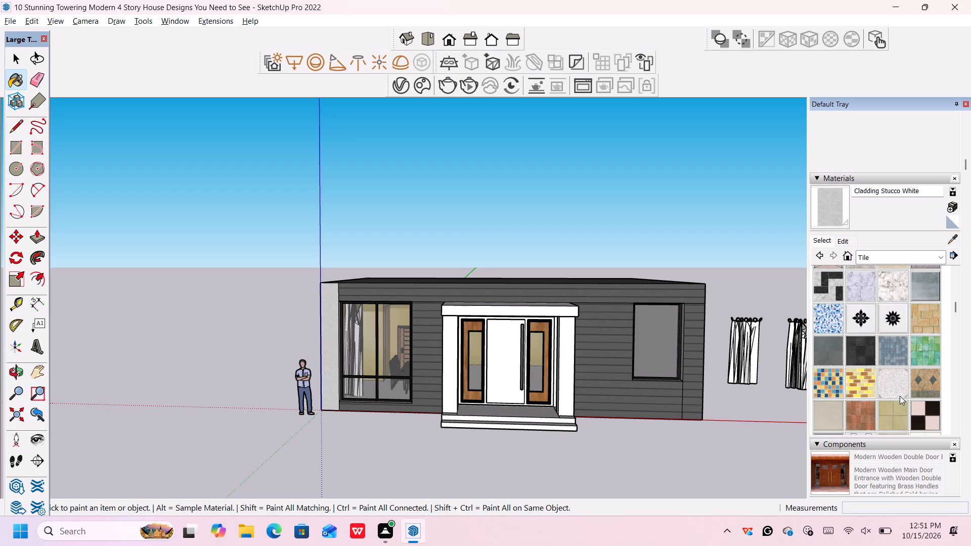
{"action": "scroll", "coordinate": [900, 397], "scroll_direction": "down", "scroll_amount": 1}
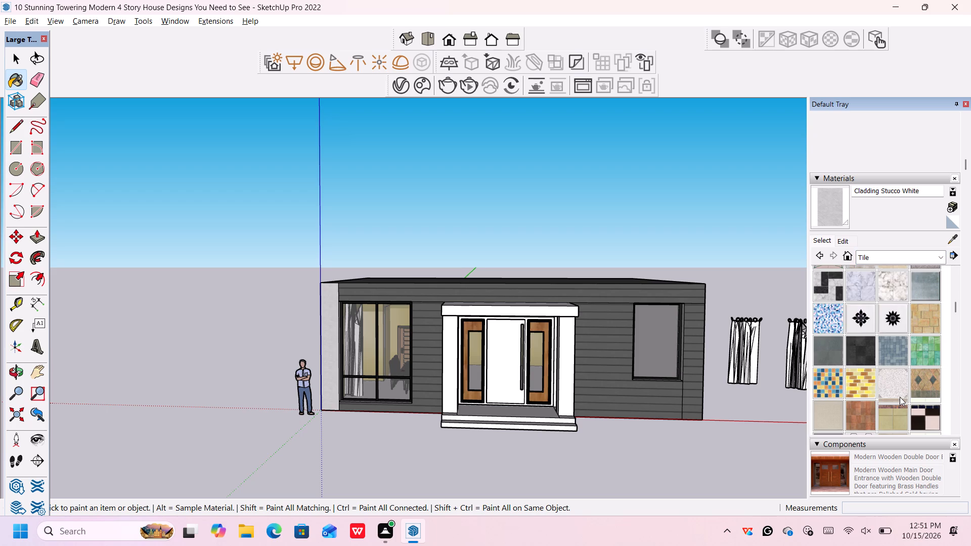
{"action": "scroll", "coordinate": [900, 397], "scroll_direction": "down", "scroll_amount": 2}
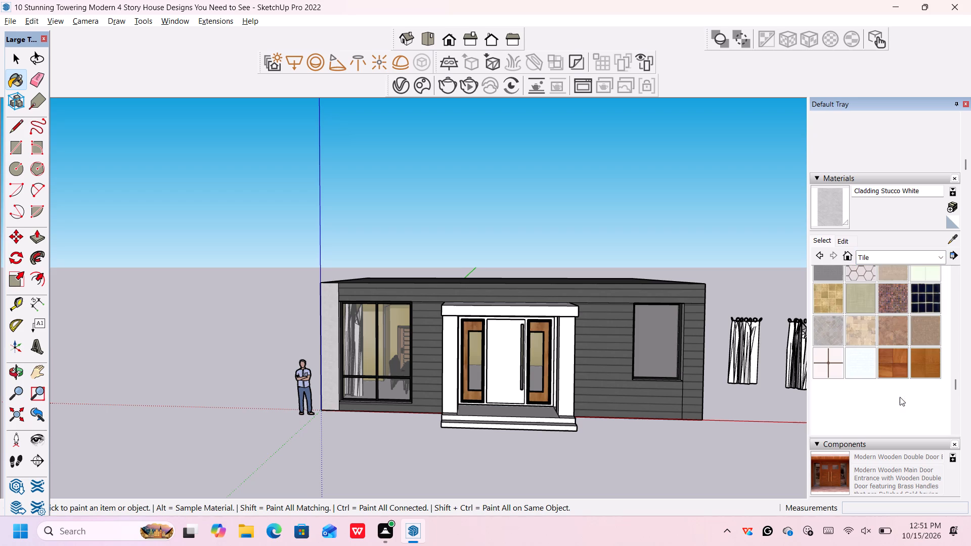
{"action": "scroll", "coordinate": [900, 397], "scroll_direction": "up", "scroll_amount": 1}
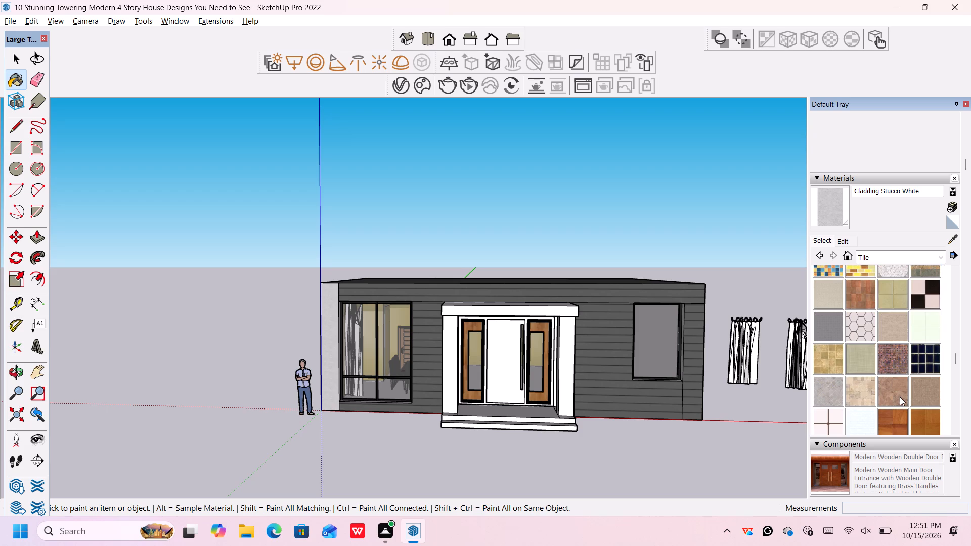
{"action": "scroll", "coordinate": [901, 401], "scroll_direction": "down", "scroll_amount": 1}
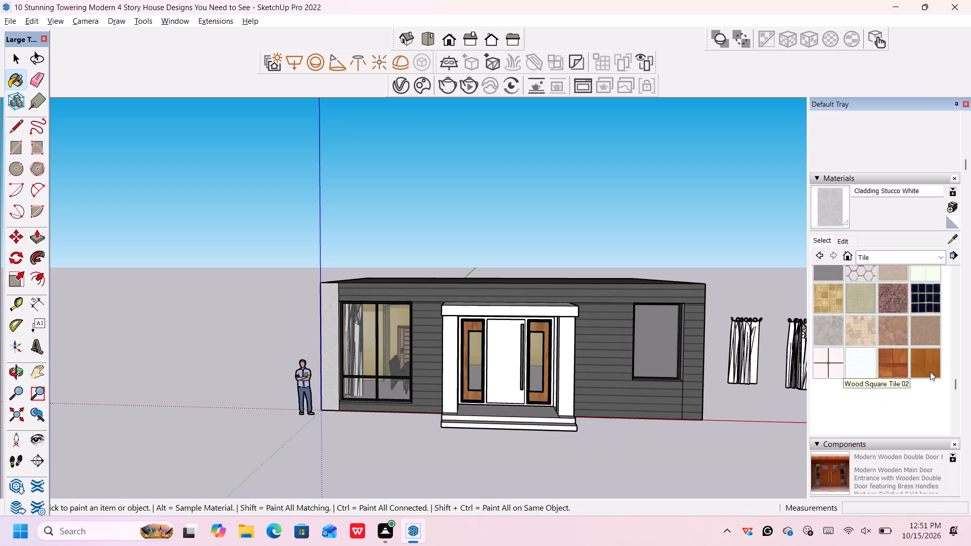
{"action": "scroll", "coordinate": [930, 372], "scroll_direction": "up", "scroll_amount": 4}
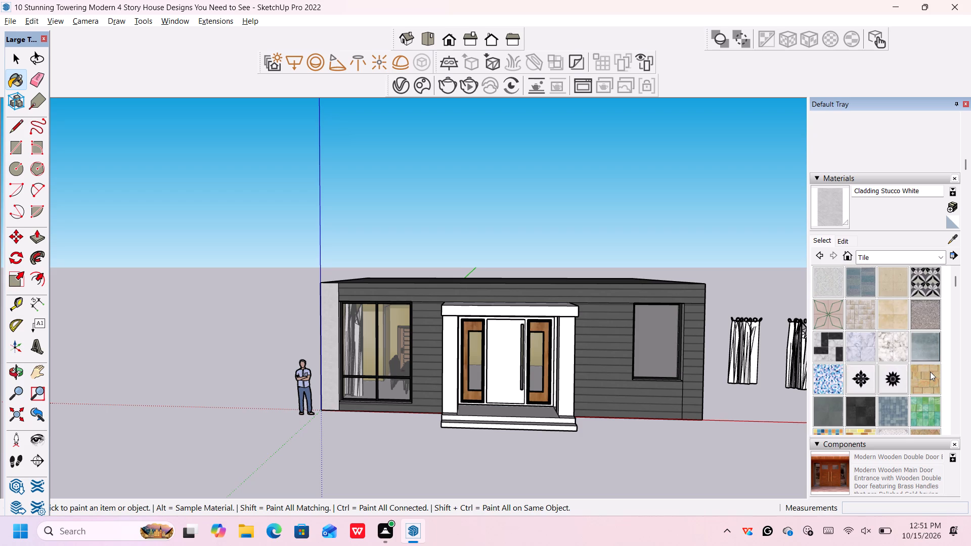
Look through the Window Coverings, Wood, Water, Landscaping and Metal material collections for an alternative corner strip finish.
{"action": "left_click", "coordinate": [913, 258]}
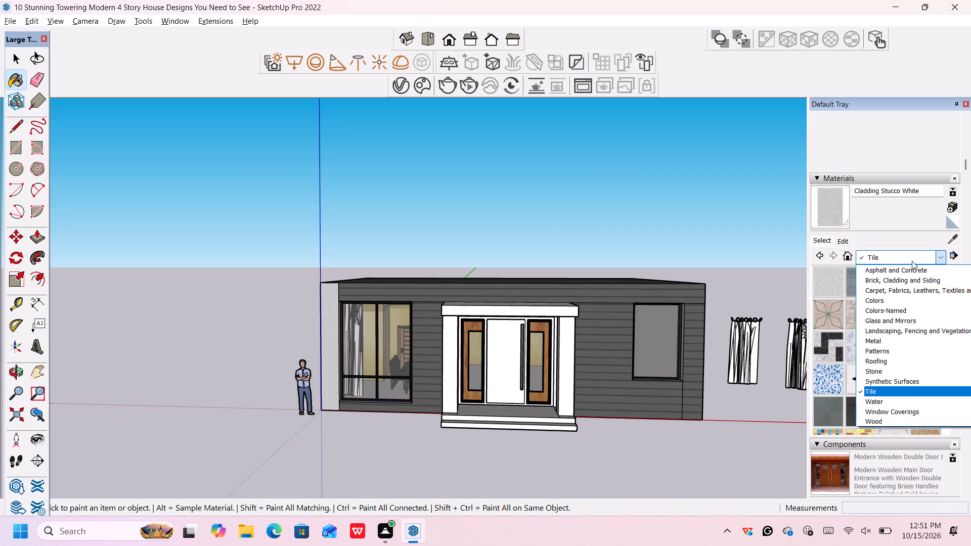
{"action": "left_click", "coordinate": [910, 413]}
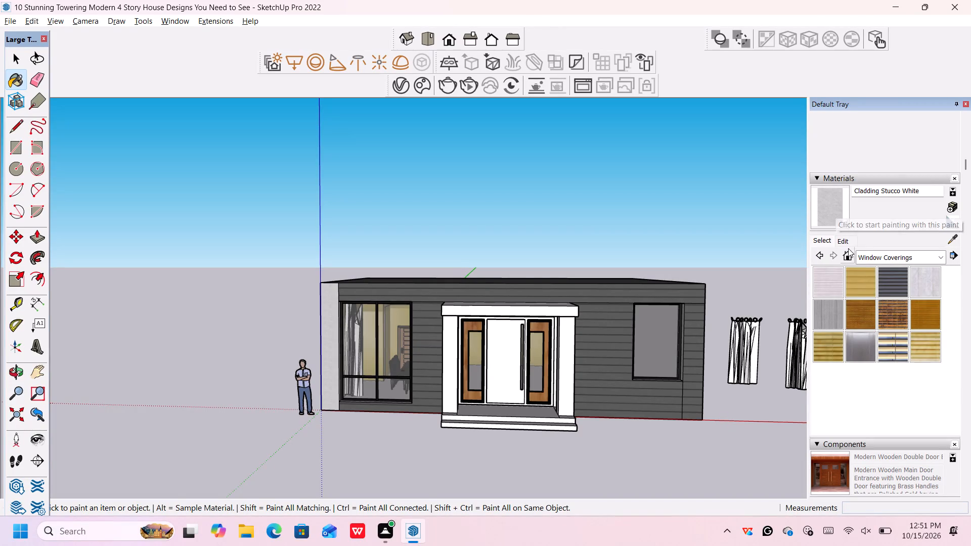
{"action": "left_click", "coordinate": [892, 260]}
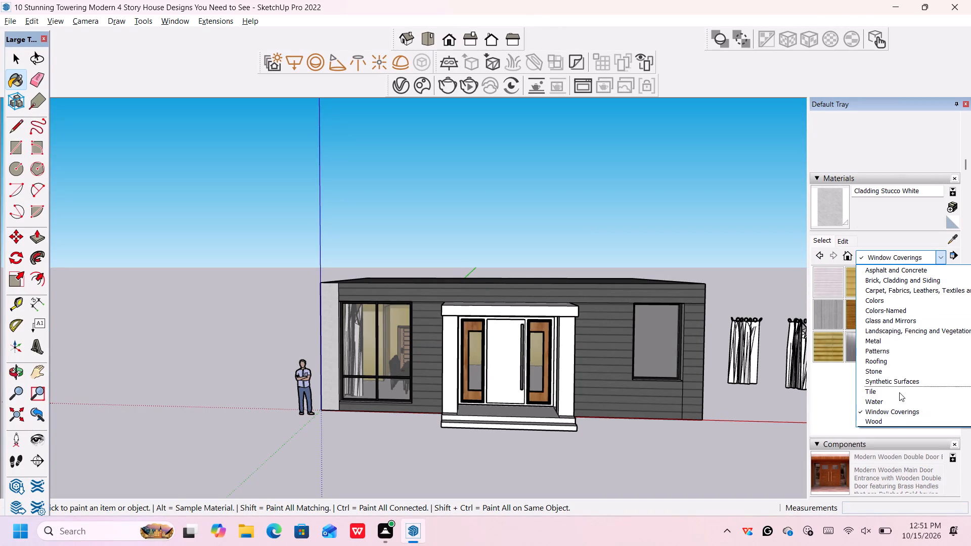
{"action": "left_click", "coordinate": [894, 421]}
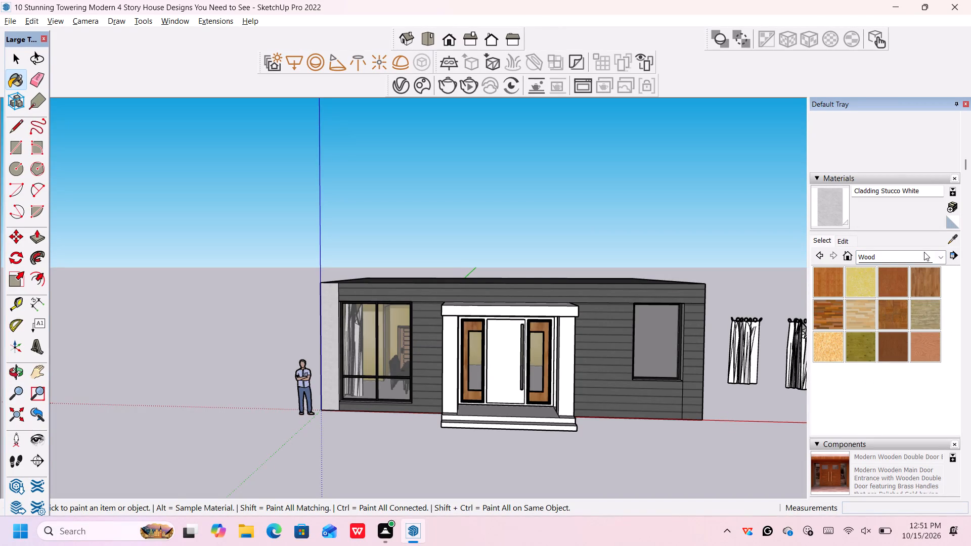
{"action": "left_click", "coordinate": [924, 253]}
{"action": "left_click", "coordinate": [905, 397]}
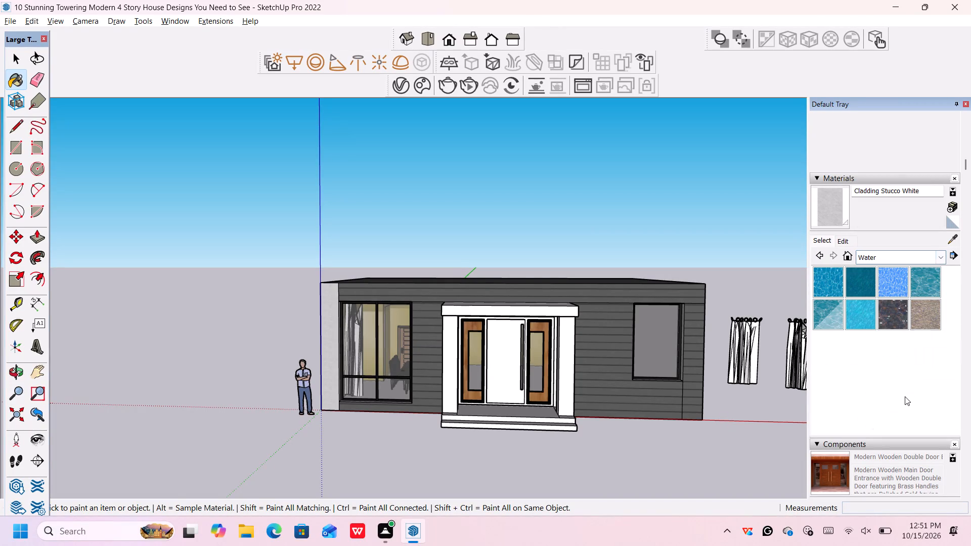
{"action": "left_click", "coordinate": [923, 255]}
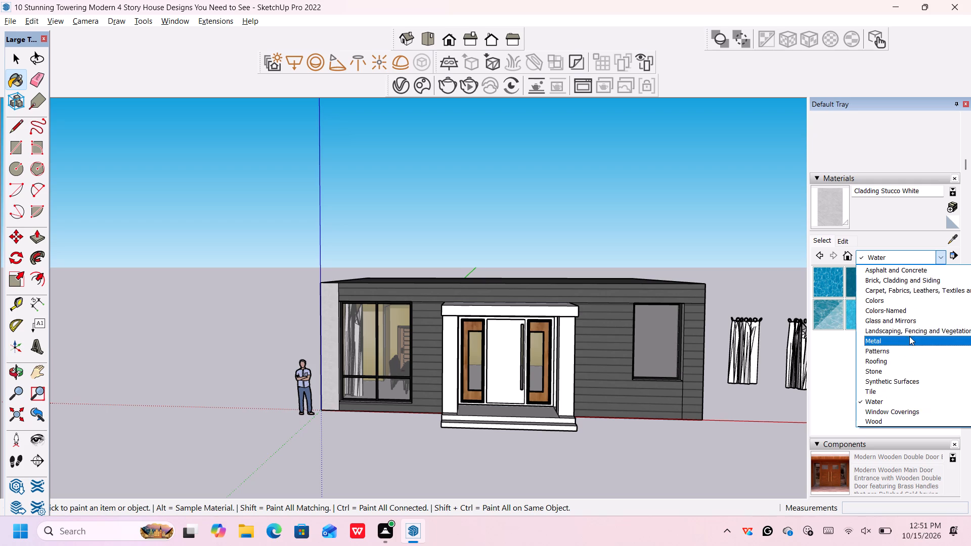
{"action": "left_click", "coordinate": [910, 327]}
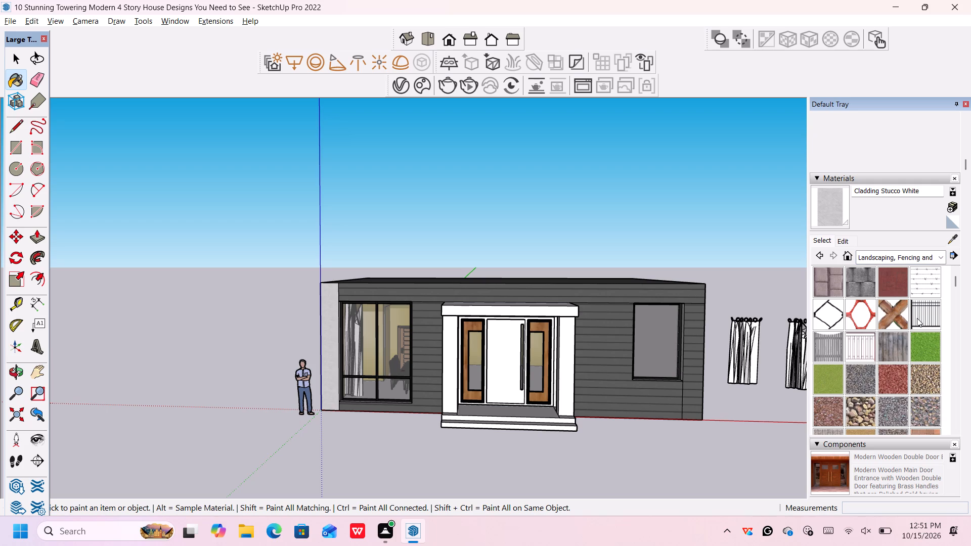
{"action": "scroll", "coordinate": [917, 318], "scroll_direction": "down", "scroll_amount": 4}
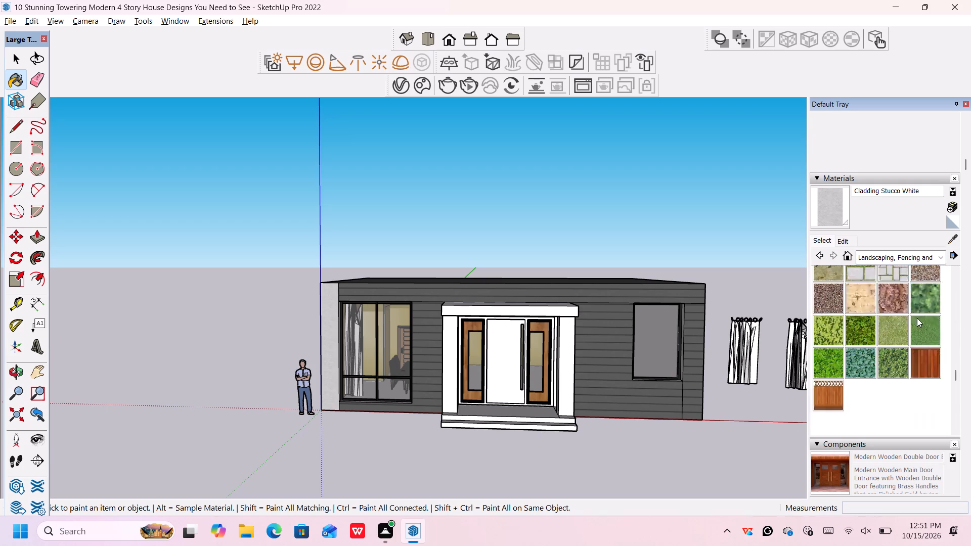
{"action": "scroll", "coordinate": [917, 318], "scroll_direction": "down", "scroll_amount": 1}
{"action": "scroll", "coordinate": [917, 318], "scroll_direction": "up", "scroll_amount": 3}
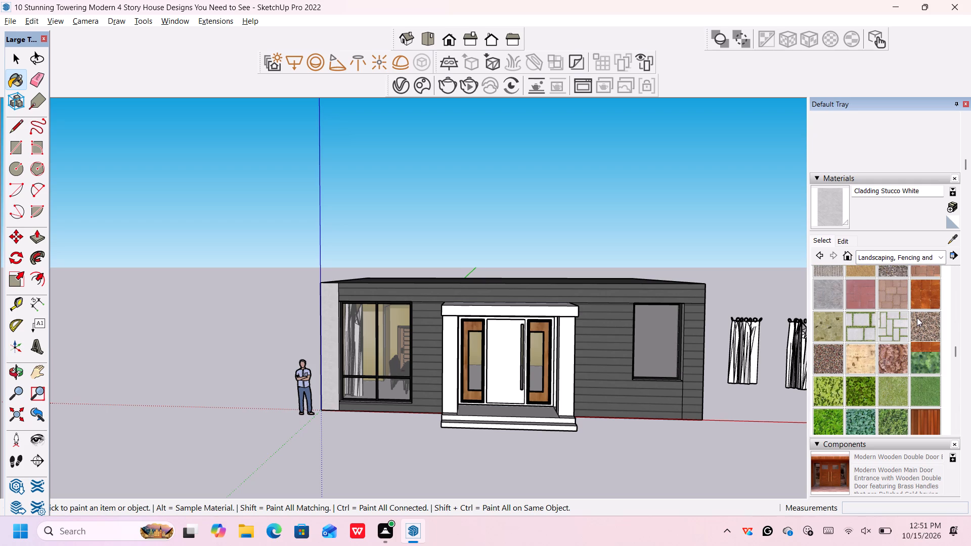
{"action": "left_click", "coordinate": [927, 257]}
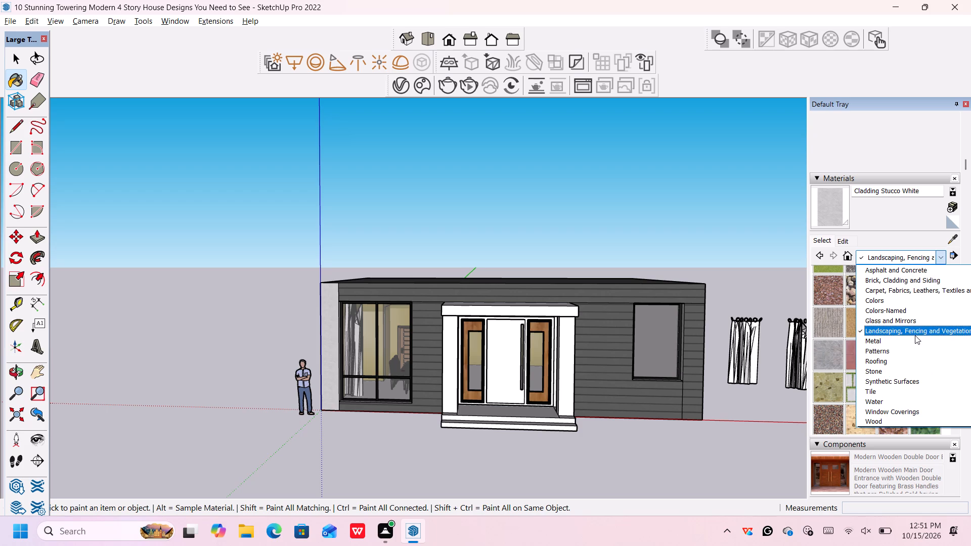
{"action": "left_click", "coordinate": [915, 338]}
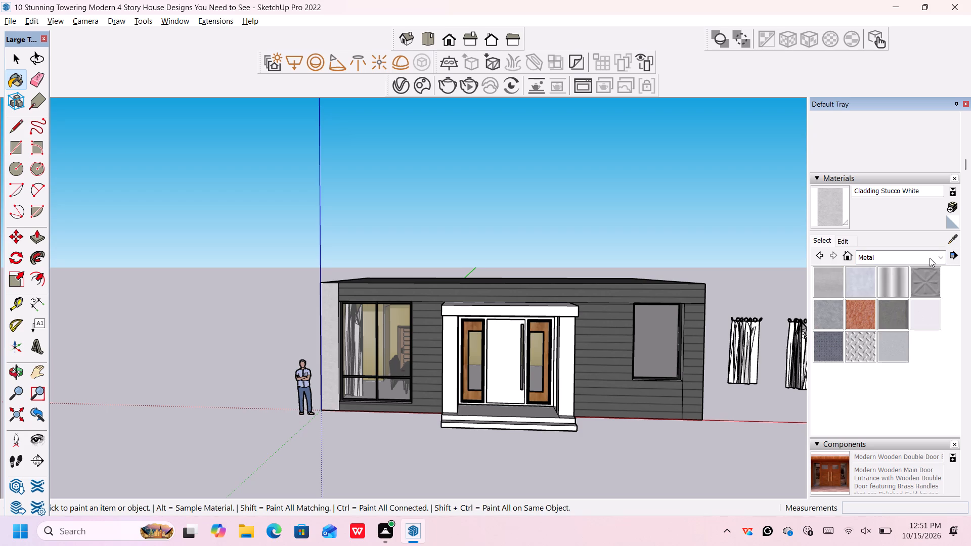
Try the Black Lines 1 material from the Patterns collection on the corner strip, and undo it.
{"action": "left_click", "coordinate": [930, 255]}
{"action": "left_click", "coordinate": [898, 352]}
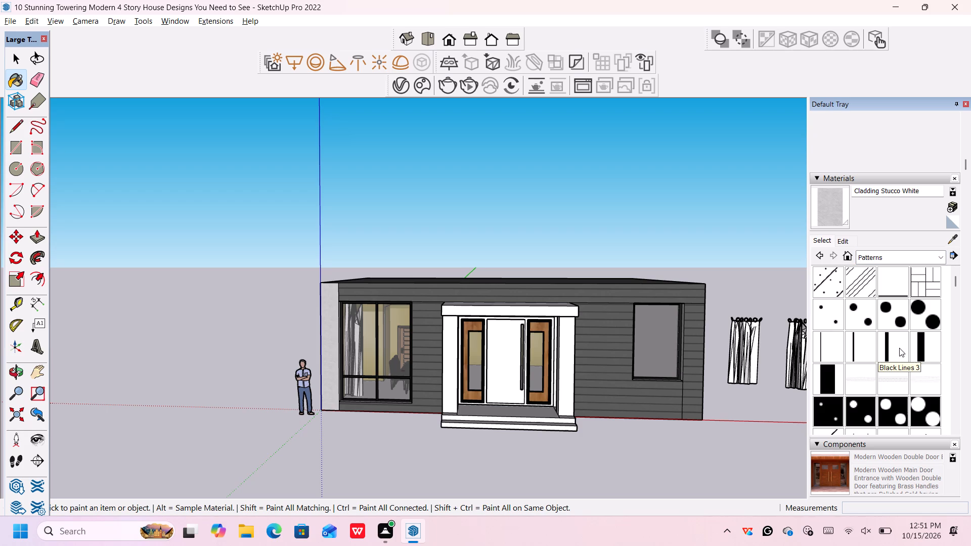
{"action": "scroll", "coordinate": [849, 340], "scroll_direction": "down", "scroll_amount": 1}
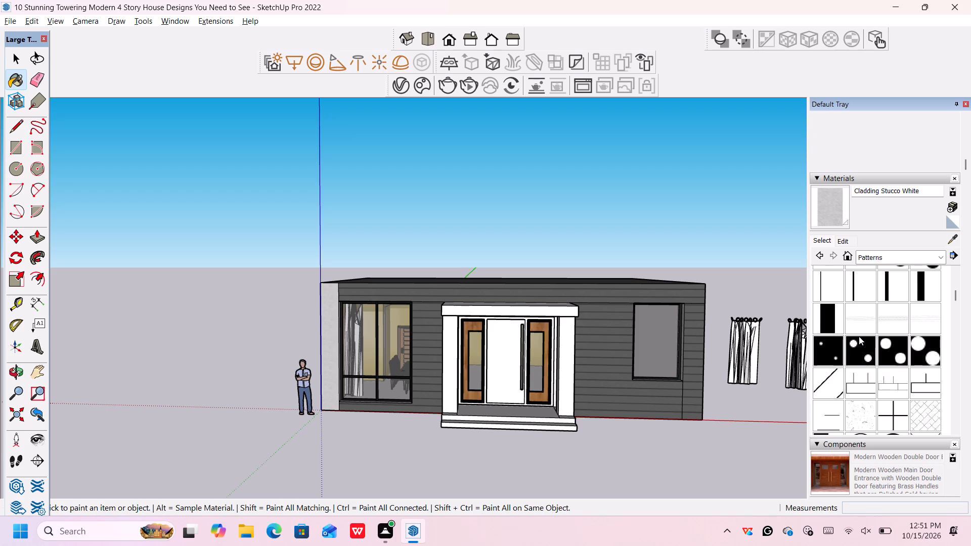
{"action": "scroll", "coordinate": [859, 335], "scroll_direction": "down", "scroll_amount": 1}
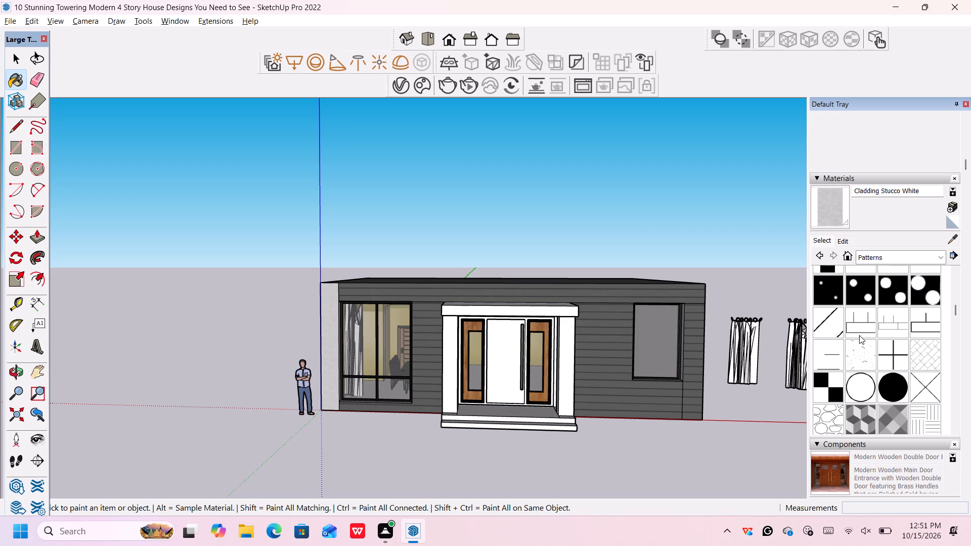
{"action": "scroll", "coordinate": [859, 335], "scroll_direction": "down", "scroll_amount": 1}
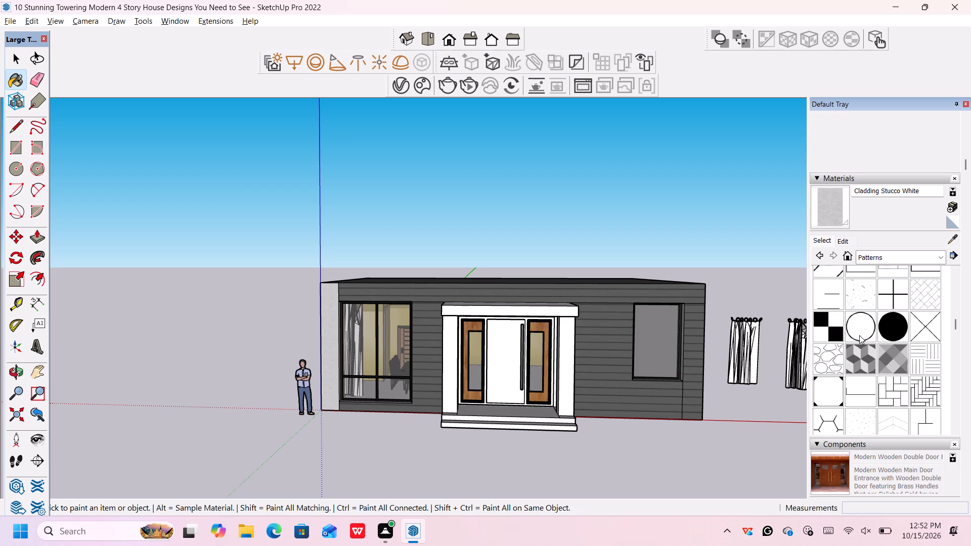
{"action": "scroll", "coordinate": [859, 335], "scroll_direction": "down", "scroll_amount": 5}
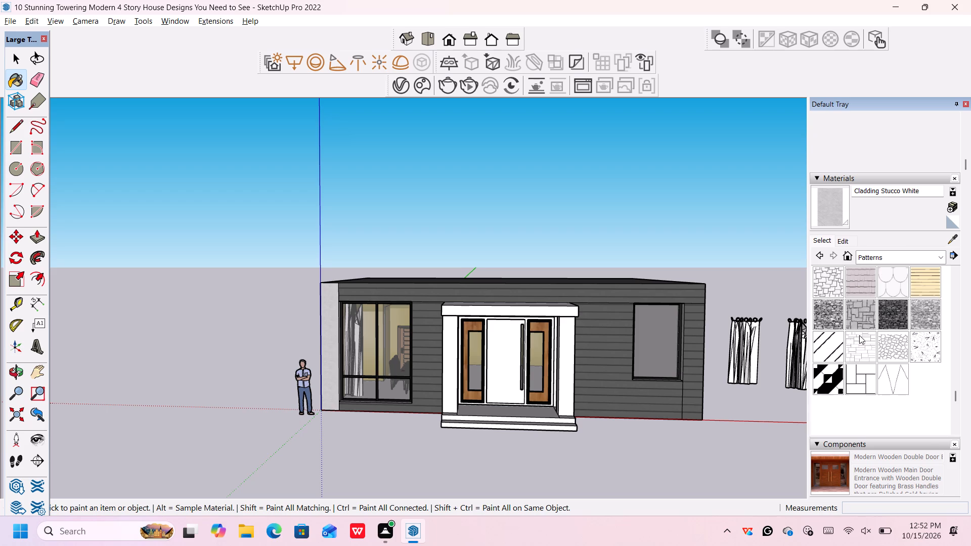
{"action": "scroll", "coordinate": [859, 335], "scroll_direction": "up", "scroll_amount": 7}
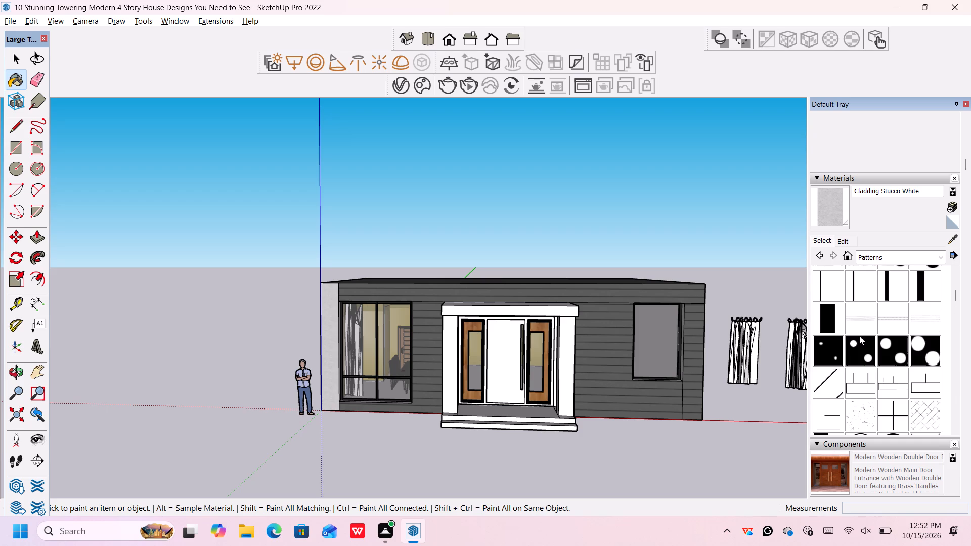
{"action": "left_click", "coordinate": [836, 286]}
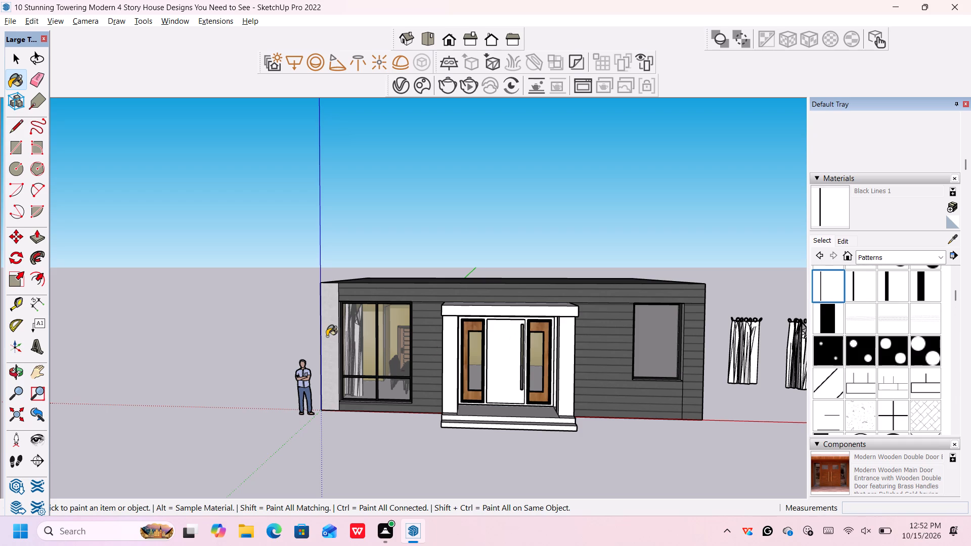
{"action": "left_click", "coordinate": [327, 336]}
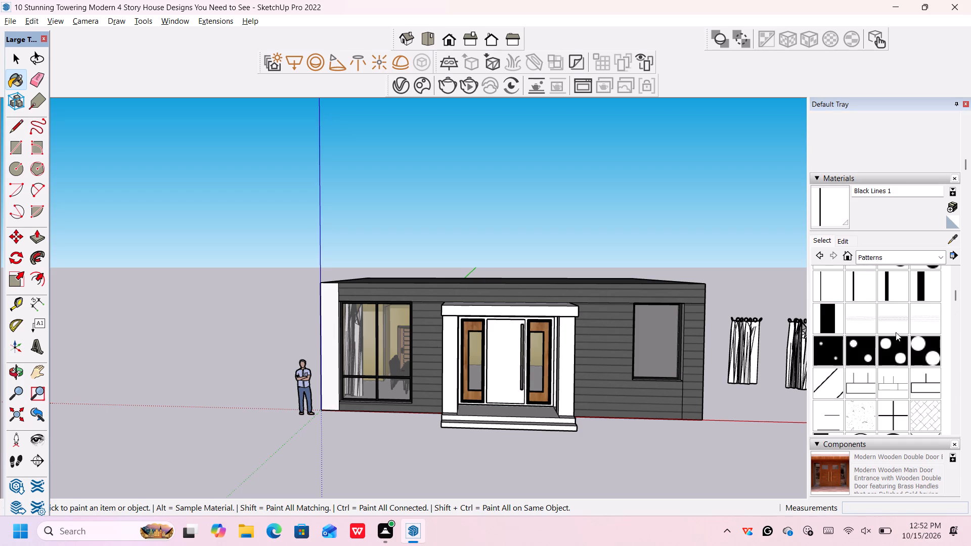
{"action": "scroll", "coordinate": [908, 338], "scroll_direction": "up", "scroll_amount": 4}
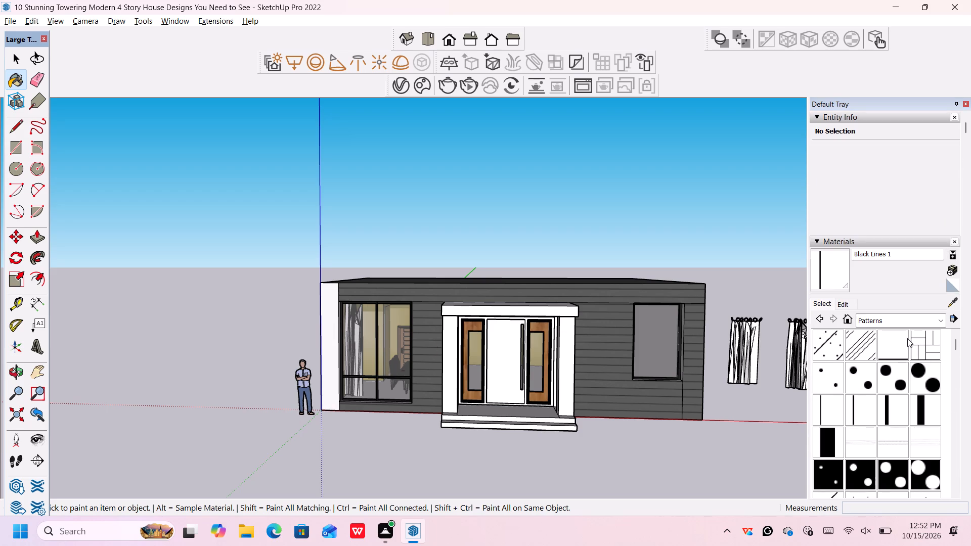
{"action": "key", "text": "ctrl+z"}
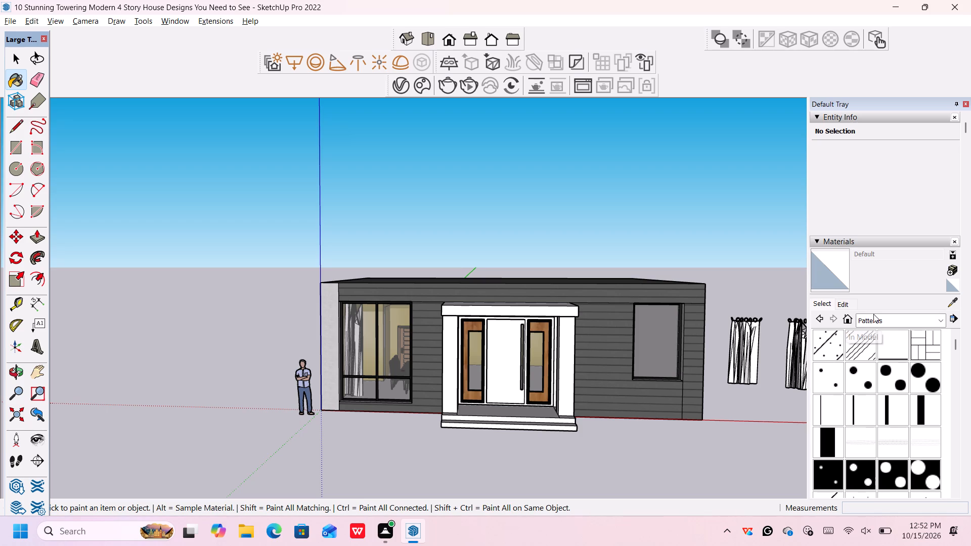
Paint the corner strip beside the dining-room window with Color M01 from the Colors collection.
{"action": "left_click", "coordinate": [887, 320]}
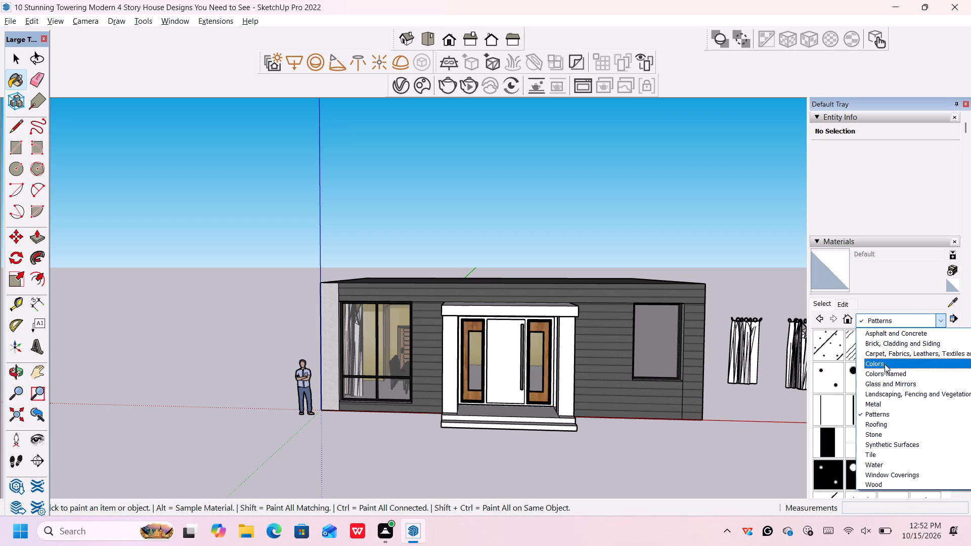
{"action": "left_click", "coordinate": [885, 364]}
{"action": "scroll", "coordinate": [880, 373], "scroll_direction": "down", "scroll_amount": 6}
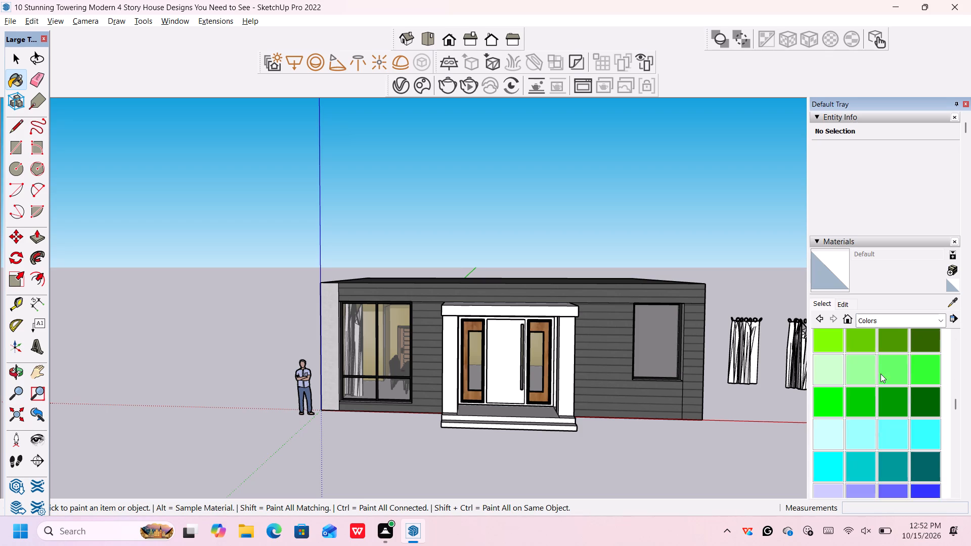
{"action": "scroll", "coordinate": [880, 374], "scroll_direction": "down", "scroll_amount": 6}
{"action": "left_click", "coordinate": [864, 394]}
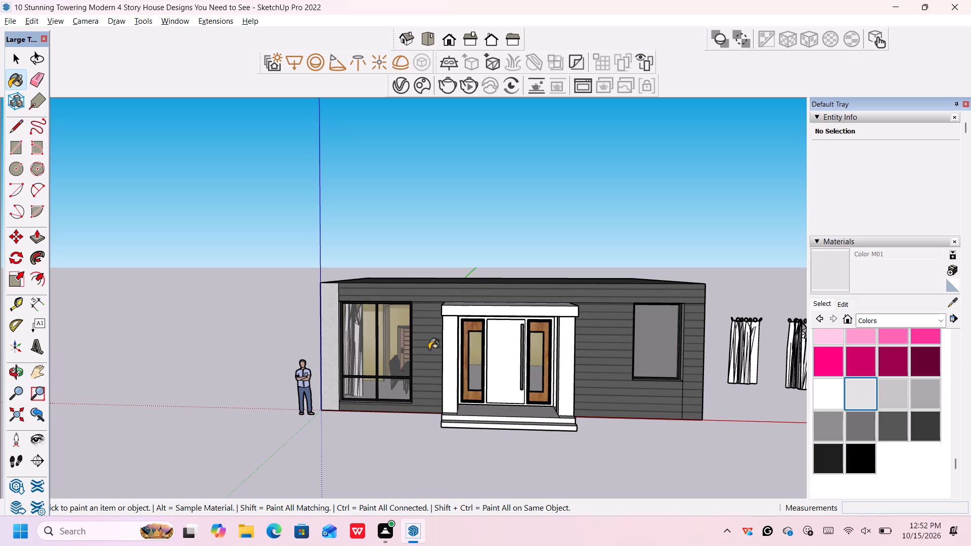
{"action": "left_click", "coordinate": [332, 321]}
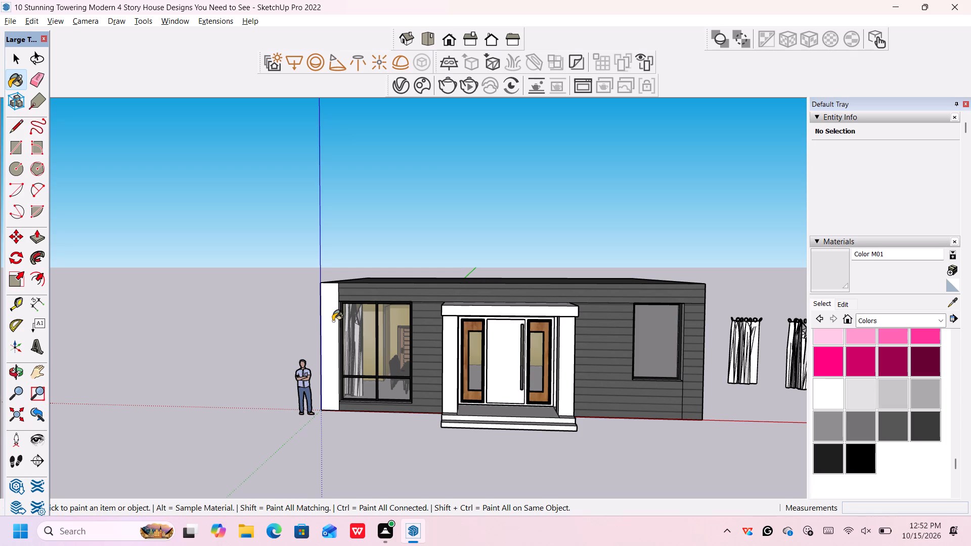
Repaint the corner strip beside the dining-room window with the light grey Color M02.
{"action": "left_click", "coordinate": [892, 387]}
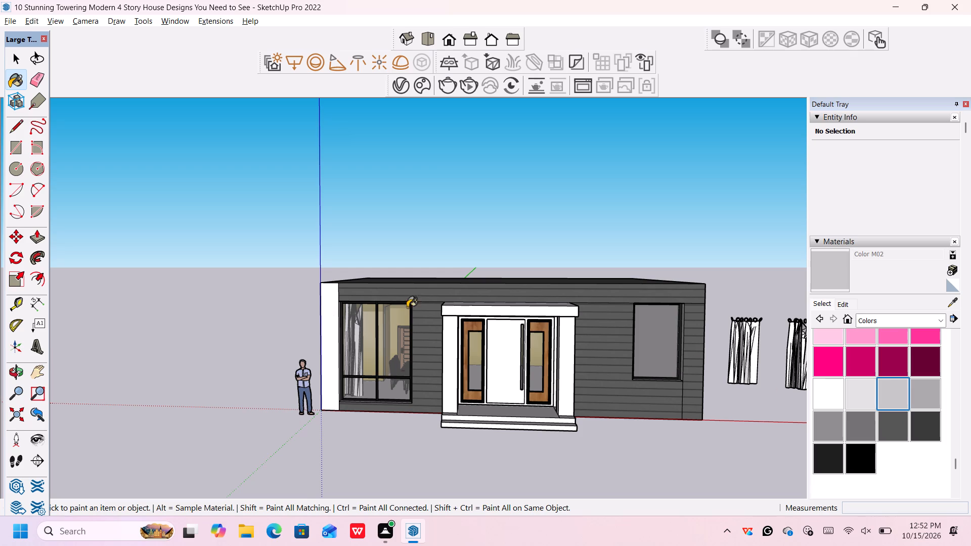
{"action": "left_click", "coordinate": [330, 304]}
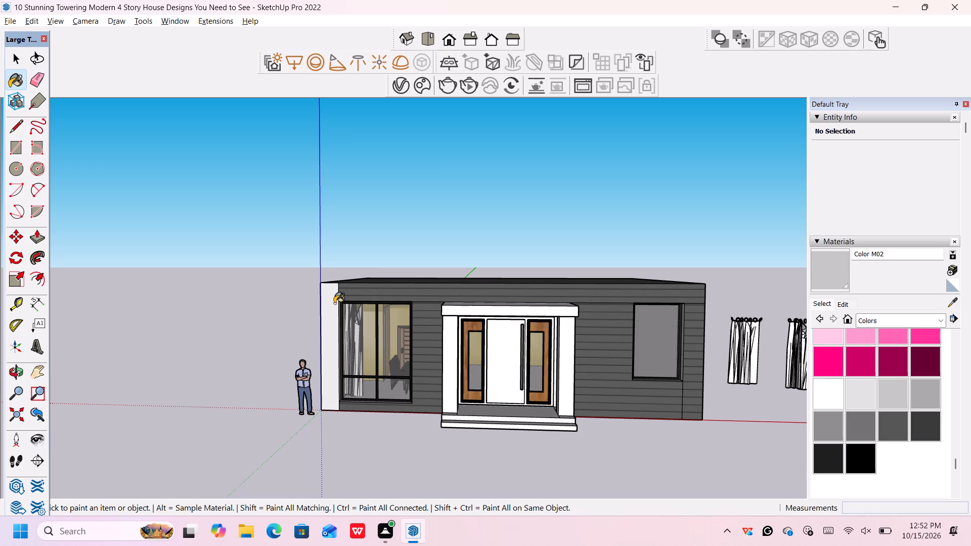
Repaint the corner strip beside the dining-room window with the mid-grey Color M03.
{"action": "left_click", "coordinate": [926, 392]}
{"action": "left_click", "coordinate": [331, 311]}
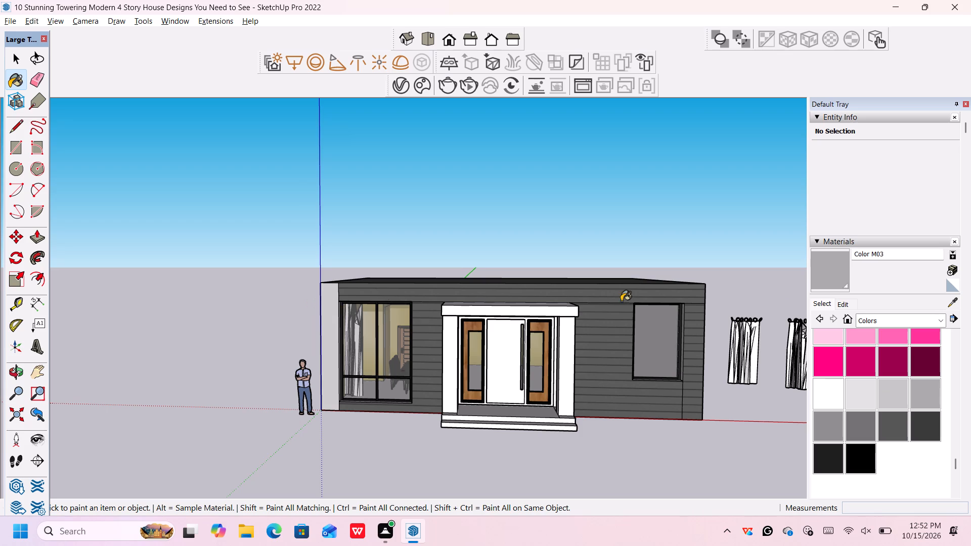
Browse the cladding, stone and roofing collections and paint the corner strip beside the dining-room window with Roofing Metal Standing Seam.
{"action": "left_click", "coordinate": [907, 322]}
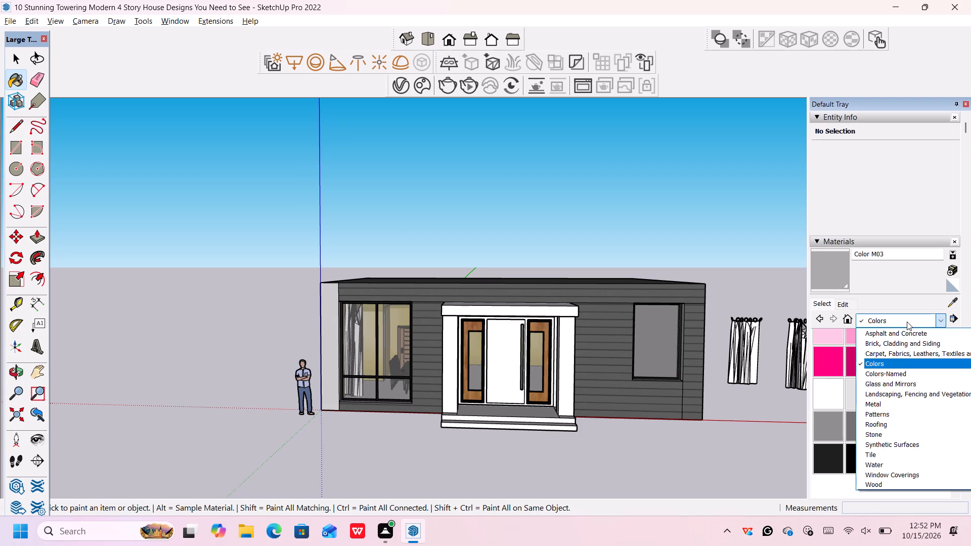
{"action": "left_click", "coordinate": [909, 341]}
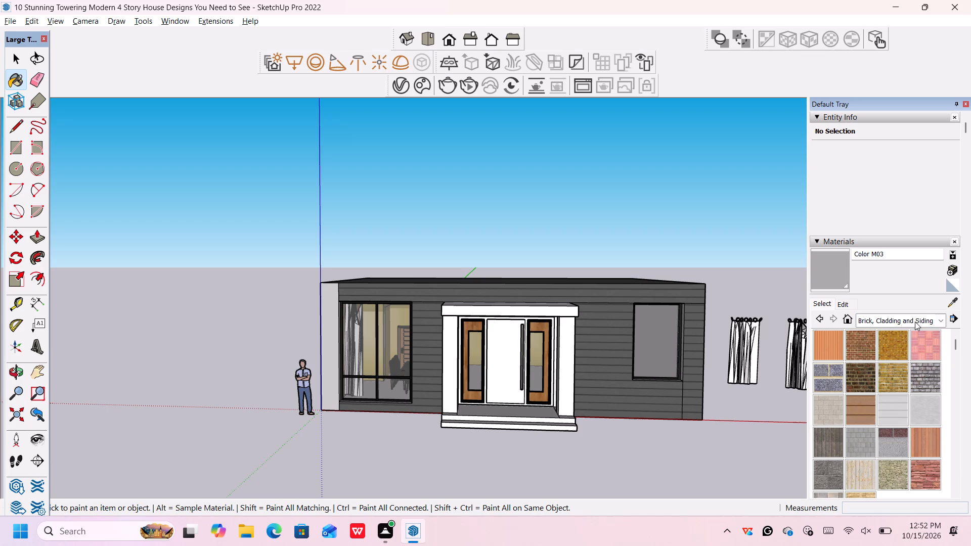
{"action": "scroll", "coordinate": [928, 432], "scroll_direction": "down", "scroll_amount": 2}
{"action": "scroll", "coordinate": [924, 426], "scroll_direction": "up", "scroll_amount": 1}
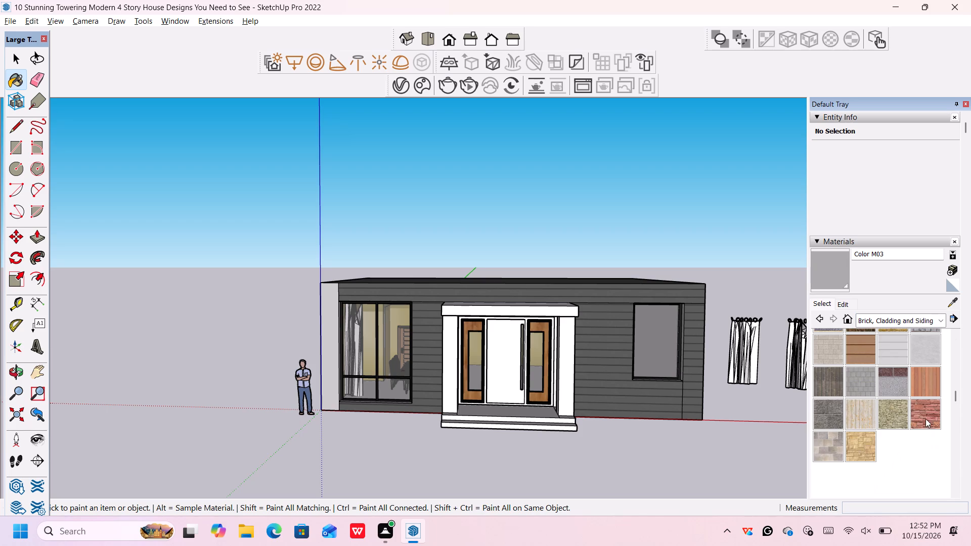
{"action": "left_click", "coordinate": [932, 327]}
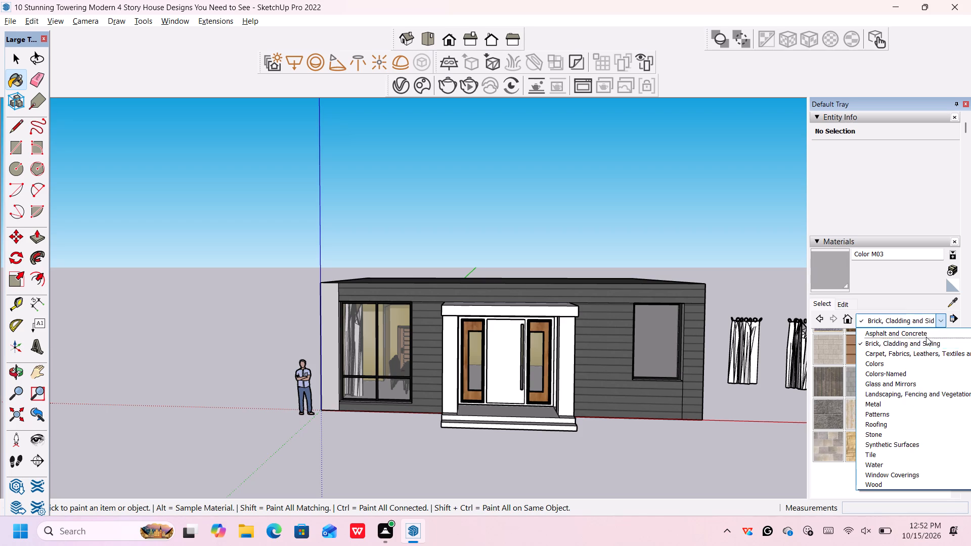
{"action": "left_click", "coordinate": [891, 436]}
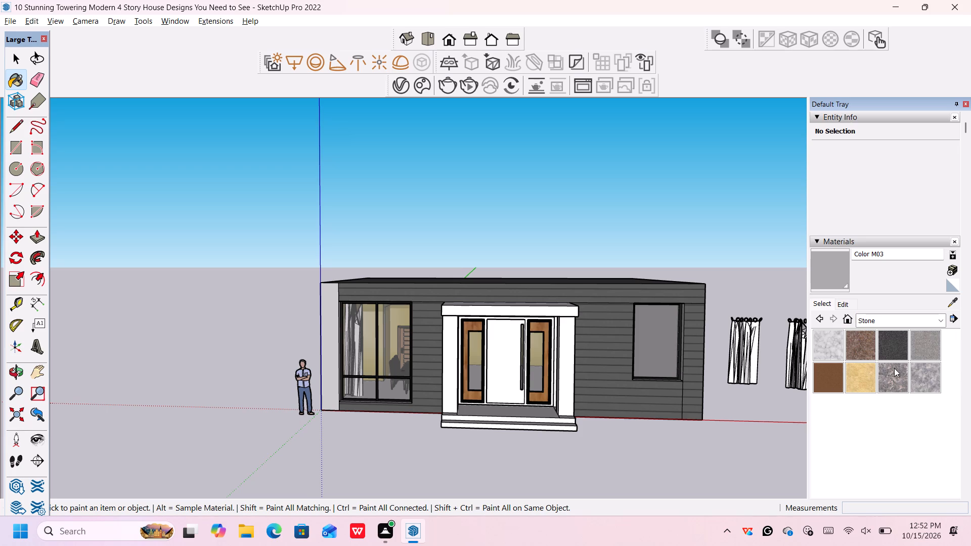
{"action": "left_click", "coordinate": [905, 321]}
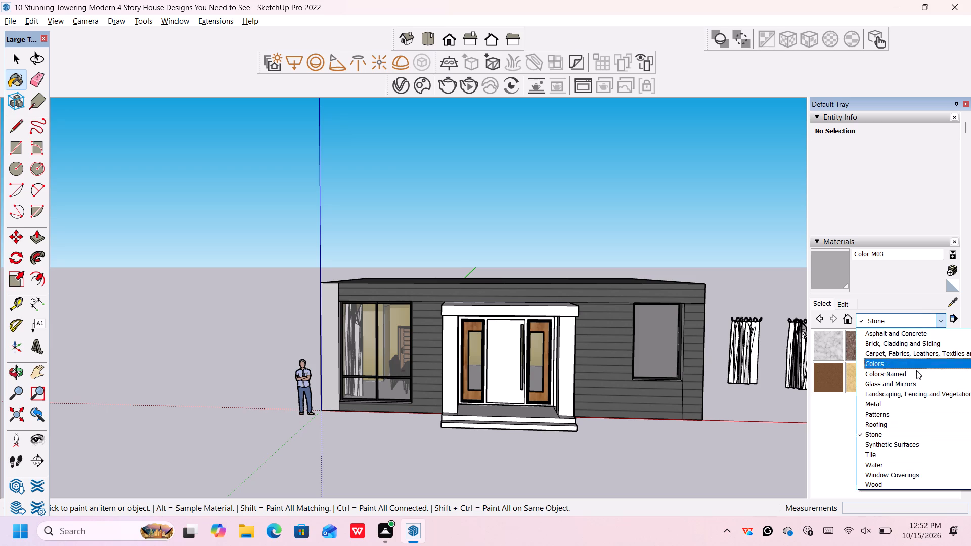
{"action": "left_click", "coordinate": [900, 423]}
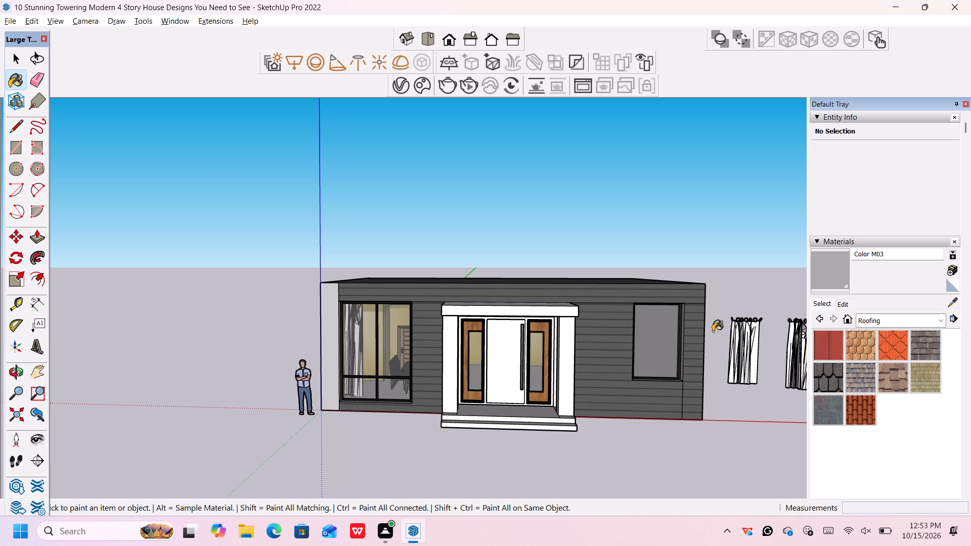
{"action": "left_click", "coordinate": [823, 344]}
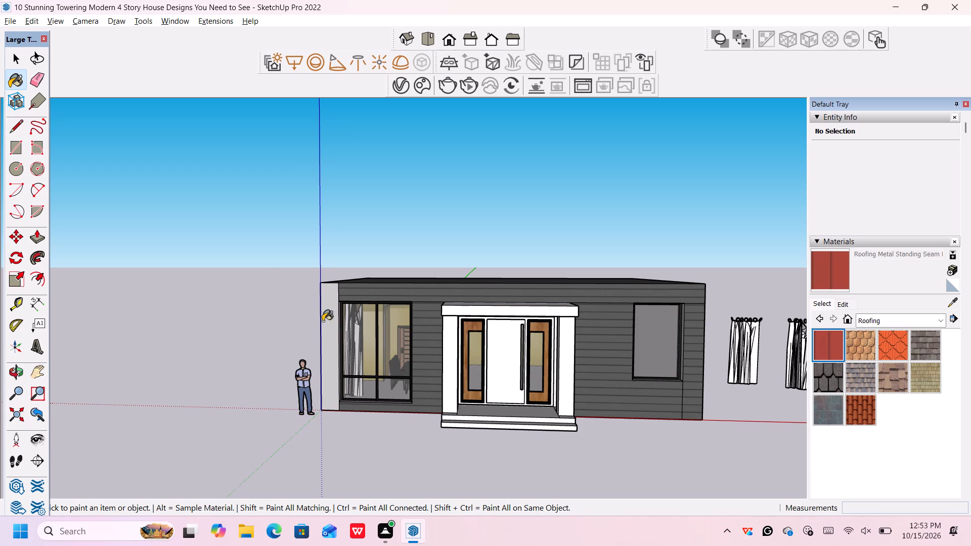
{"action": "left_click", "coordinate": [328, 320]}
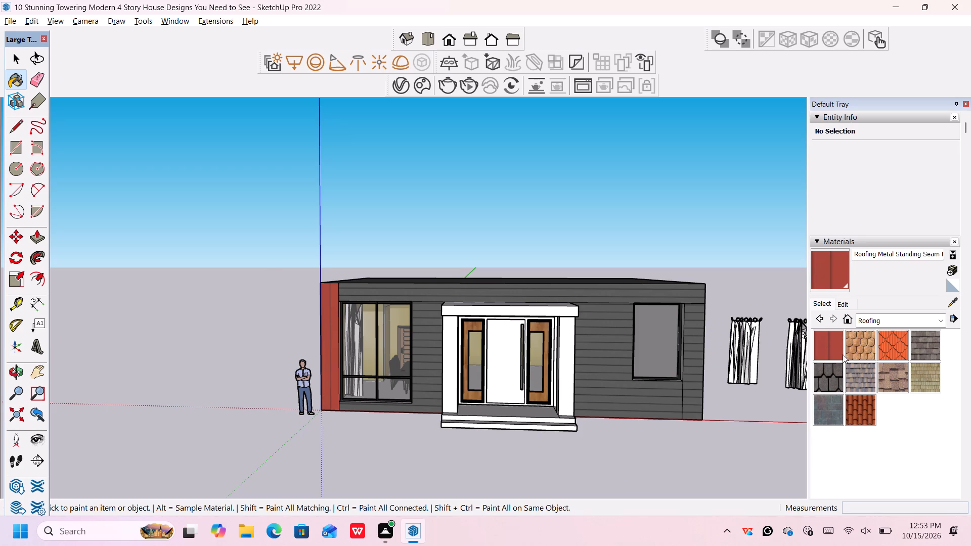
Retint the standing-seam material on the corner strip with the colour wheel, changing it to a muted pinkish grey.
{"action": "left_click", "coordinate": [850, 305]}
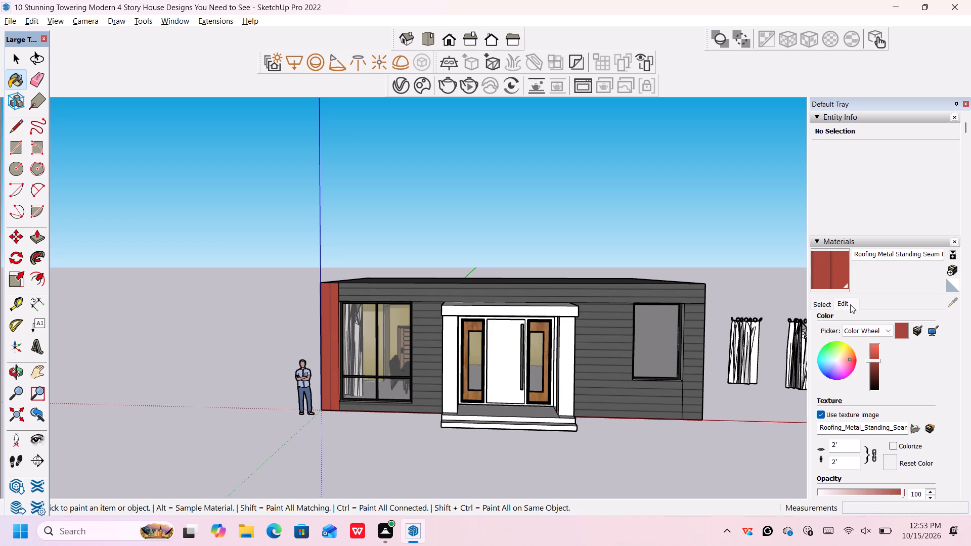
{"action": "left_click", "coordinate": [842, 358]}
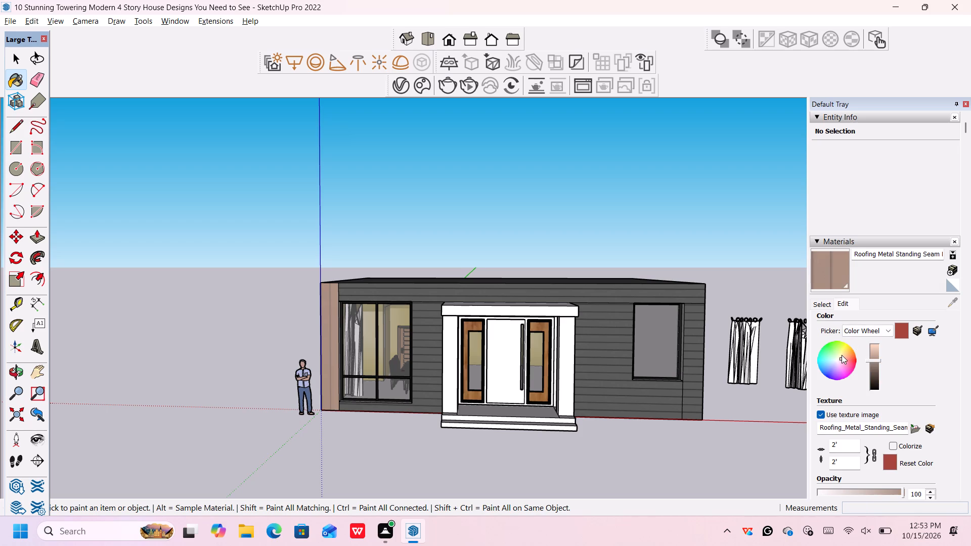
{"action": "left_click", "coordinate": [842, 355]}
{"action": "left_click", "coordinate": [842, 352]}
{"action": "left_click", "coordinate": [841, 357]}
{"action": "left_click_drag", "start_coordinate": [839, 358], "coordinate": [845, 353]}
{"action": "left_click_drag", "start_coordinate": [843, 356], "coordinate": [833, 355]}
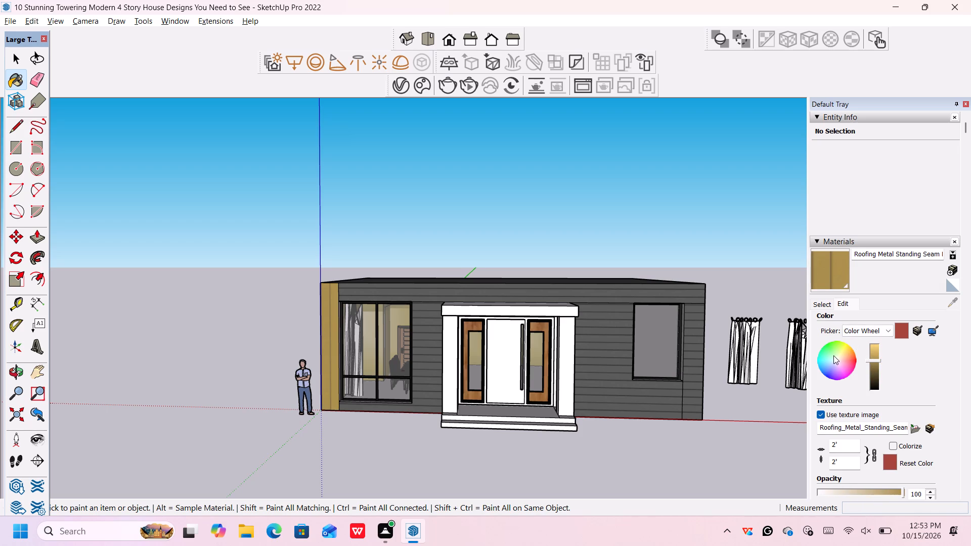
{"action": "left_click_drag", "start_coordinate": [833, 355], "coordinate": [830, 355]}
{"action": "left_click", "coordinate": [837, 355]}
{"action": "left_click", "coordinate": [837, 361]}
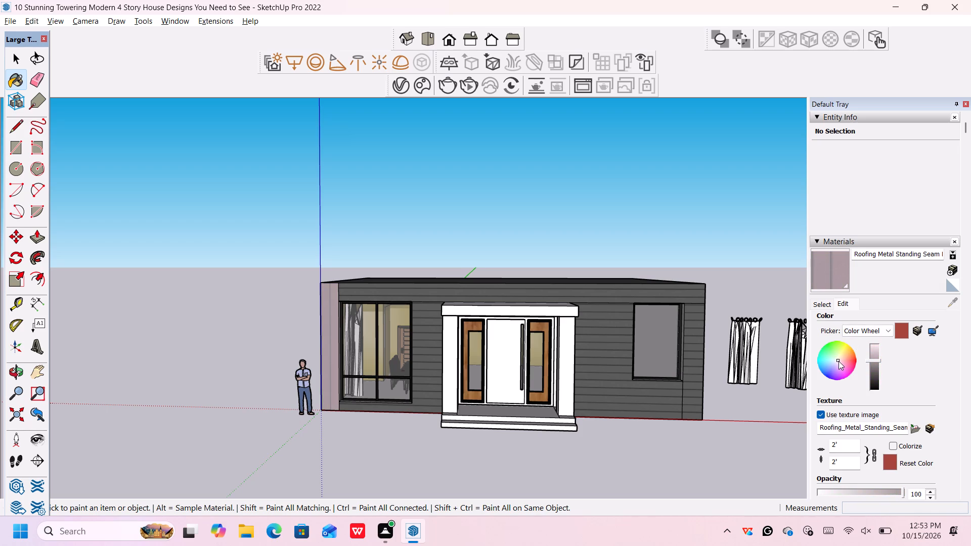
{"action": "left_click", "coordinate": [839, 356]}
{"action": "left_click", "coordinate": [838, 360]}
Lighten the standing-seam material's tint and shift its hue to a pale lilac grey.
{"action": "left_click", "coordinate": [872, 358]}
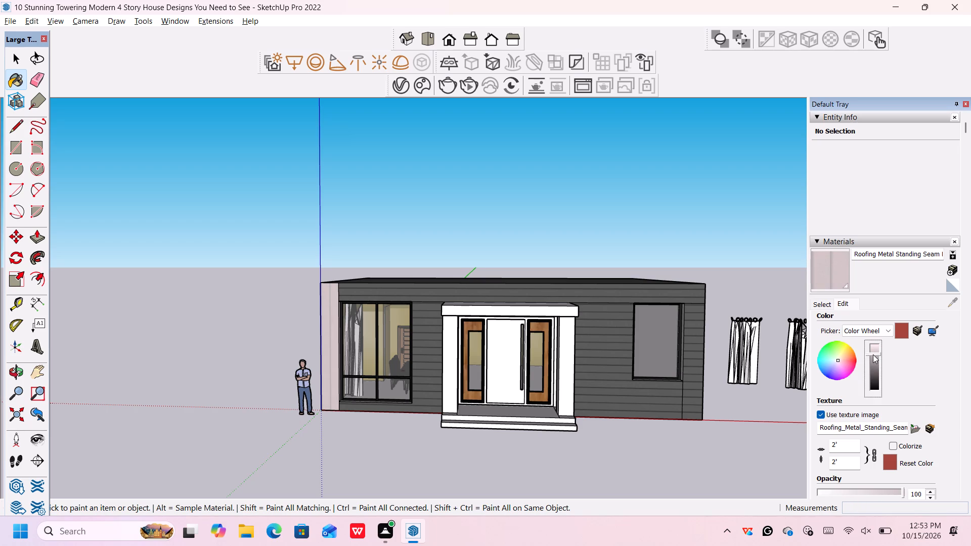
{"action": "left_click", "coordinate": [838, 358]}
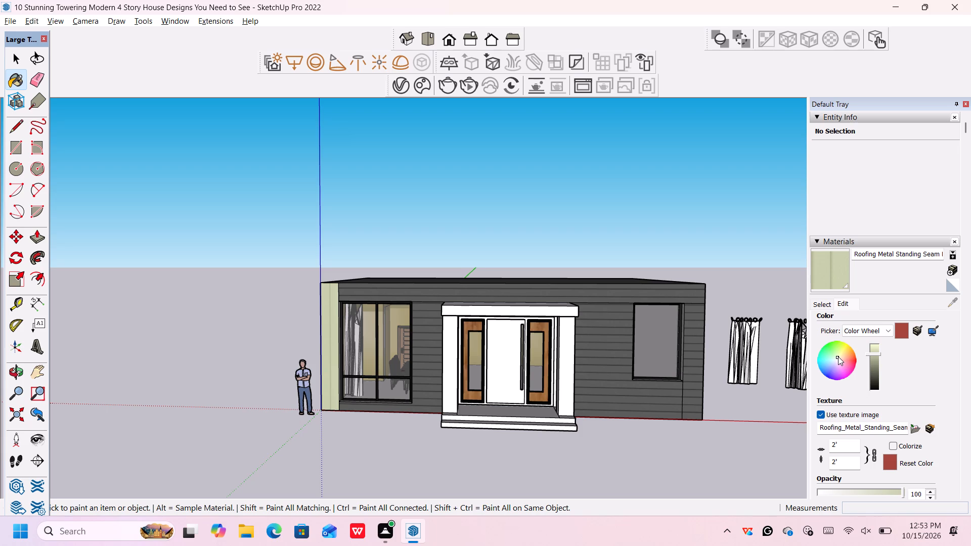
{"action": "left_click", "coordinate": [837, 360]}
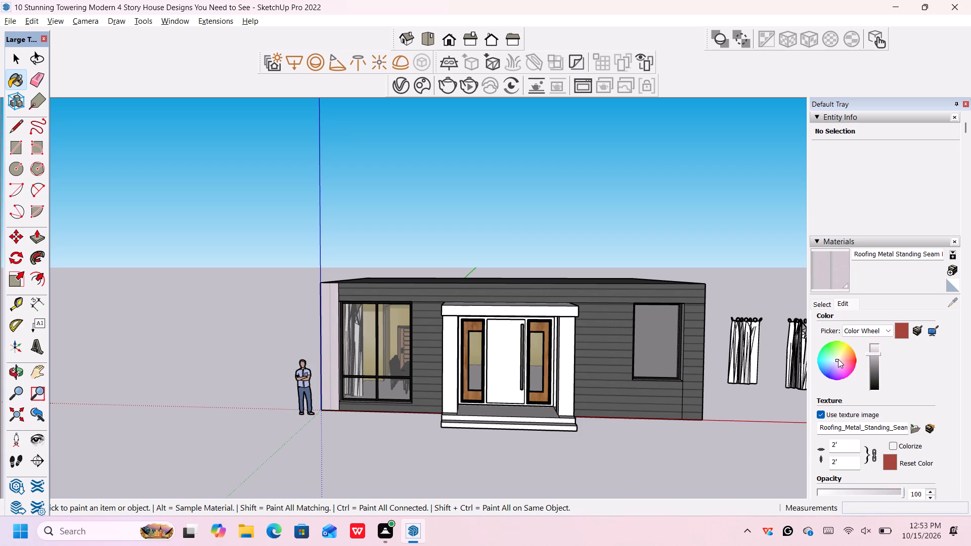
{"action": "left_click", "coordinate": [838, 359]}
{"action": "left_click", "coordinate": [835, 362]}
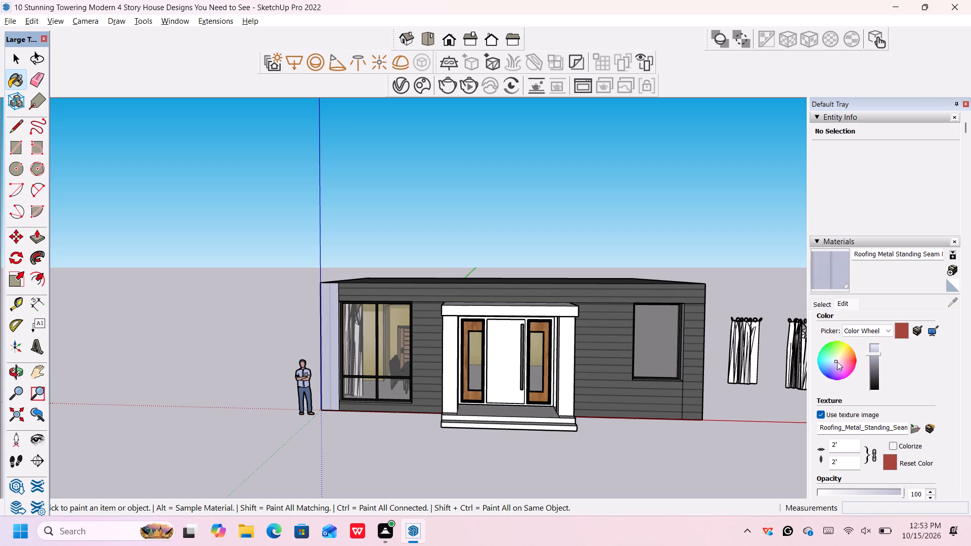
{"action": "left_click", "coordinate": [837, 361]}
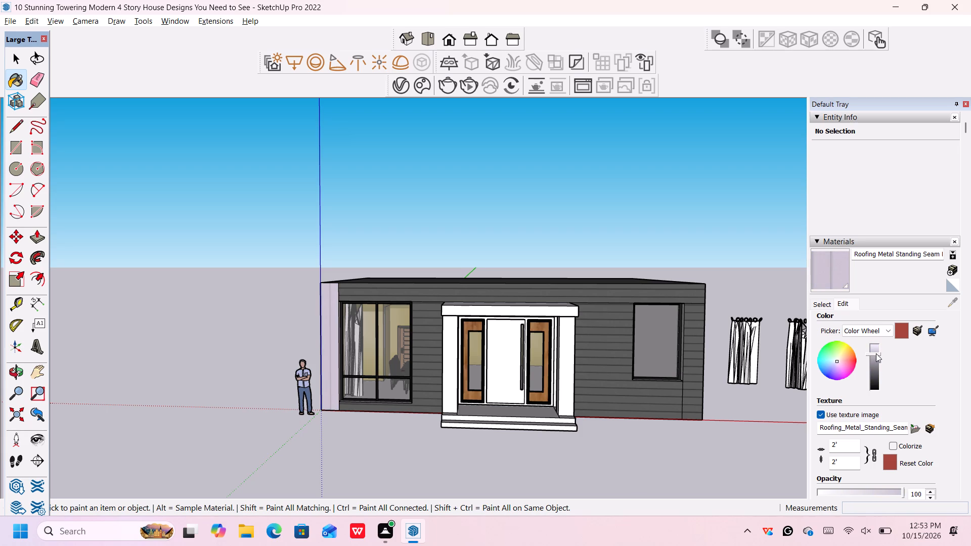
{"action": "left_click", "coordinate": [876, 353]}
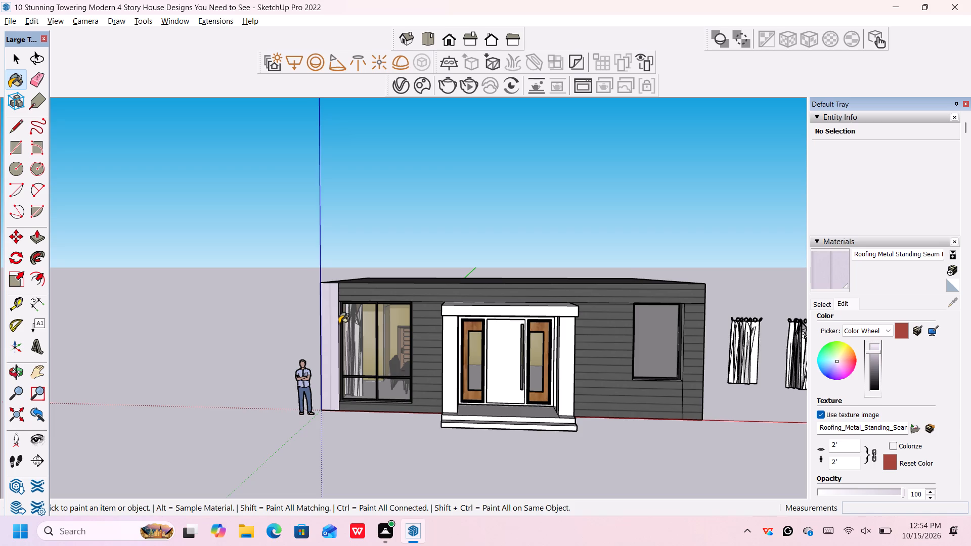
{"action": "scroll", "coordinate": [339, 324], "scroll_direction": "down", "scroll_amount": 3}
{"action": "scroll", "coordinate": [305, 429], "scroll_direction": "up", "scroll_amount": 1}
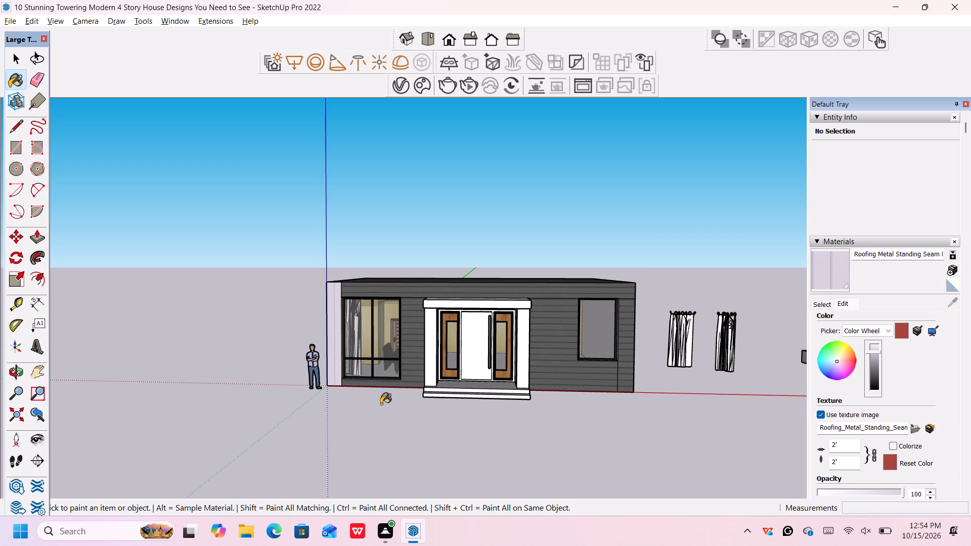
Repaint the corner strip beside the dining-room window with the light grey Color M02 from the Colors collection.
{"action": "left_click", "coordinate": [828, 303]}
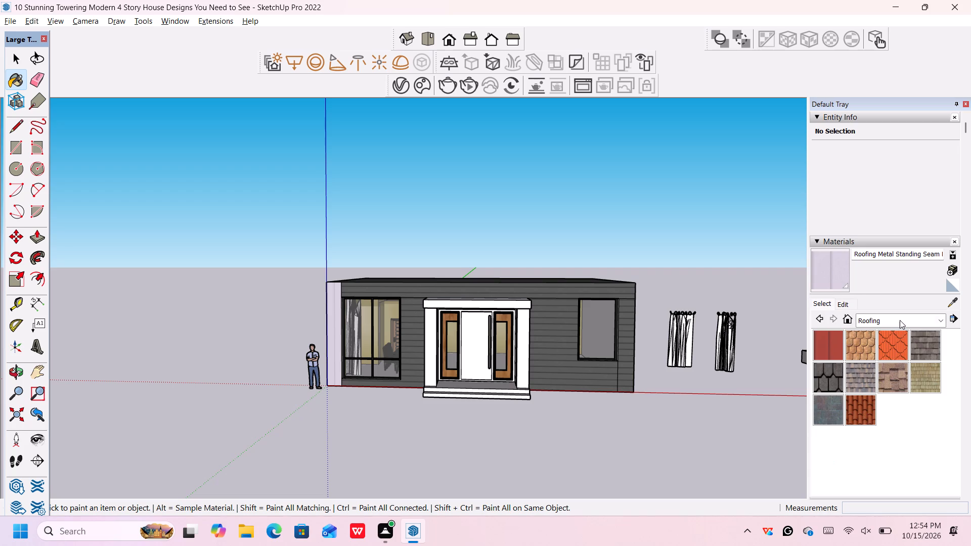
{"action": "left_click", "coordinate": [900, 320]}
{"action": "left_click", "coordinate": [891, 362]}
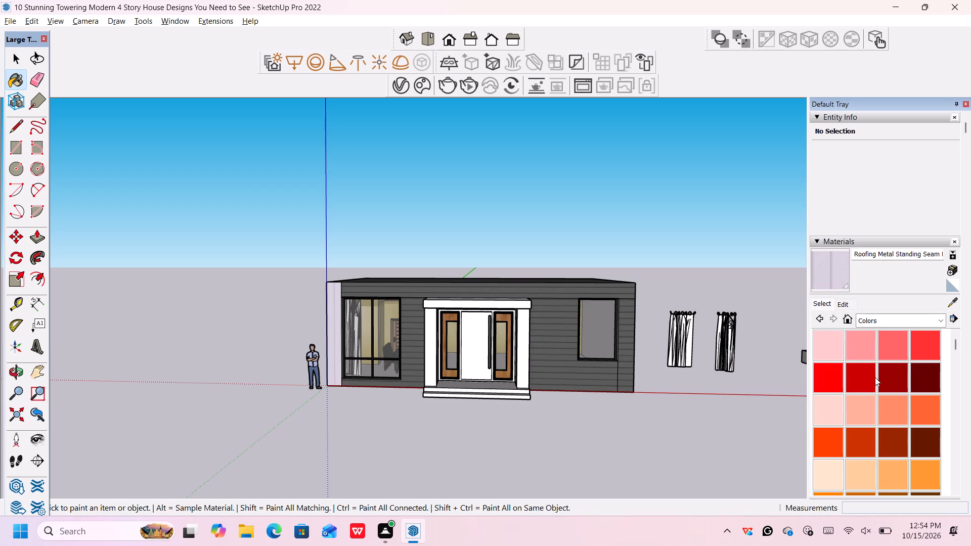
{"action": "scroll", "coordinate": [876, 376], "scroll_direction": "down", "scroll_amount": 13}
{"action": "left_click", "coordinate": [898, 339]}
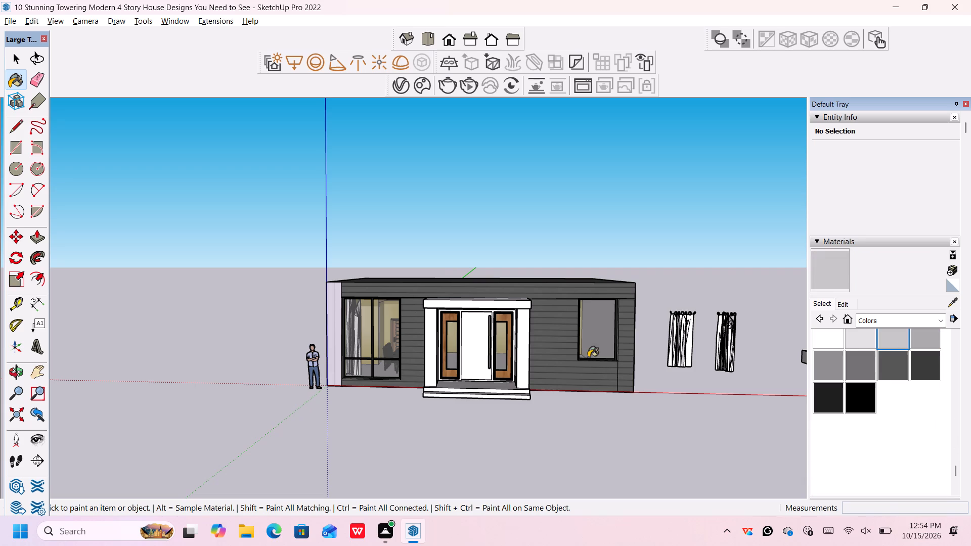
{"action": "left_click", "coordinate": [330, 327]}
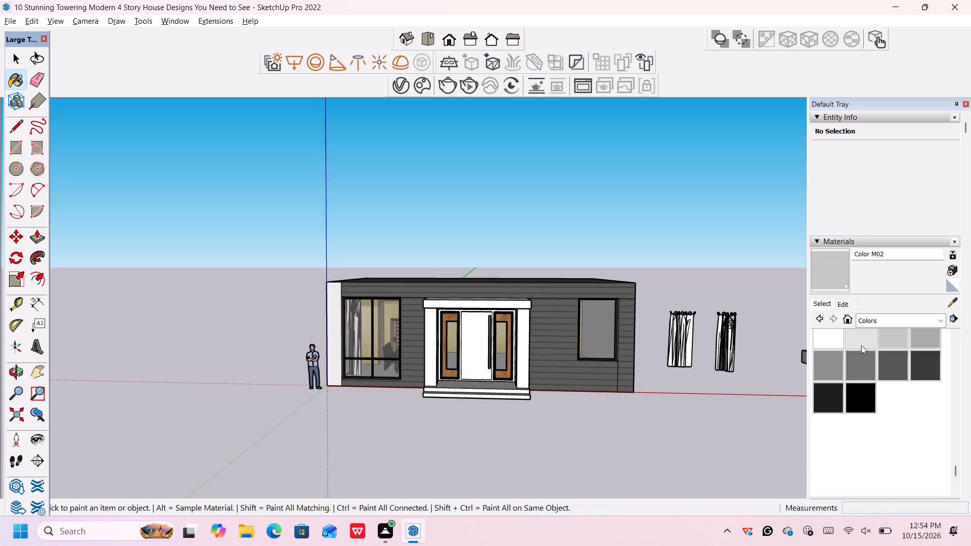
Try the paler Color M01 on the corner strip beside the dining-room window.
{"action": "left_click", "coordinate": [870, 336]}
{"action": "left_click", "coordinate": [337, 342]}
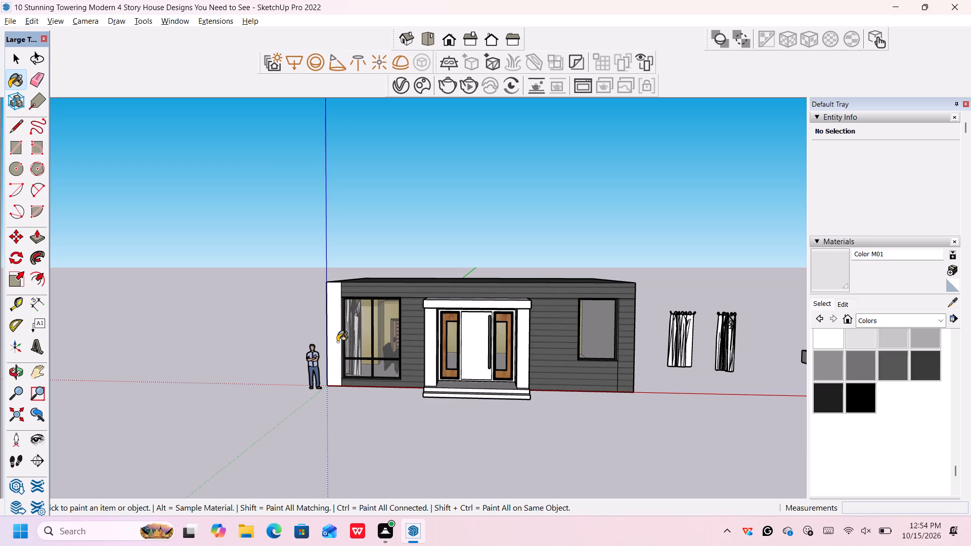
Repaint the corner strip beside the dining-room window with Color M02.
{"action": "left_click", "coordinate": [892, 333]}
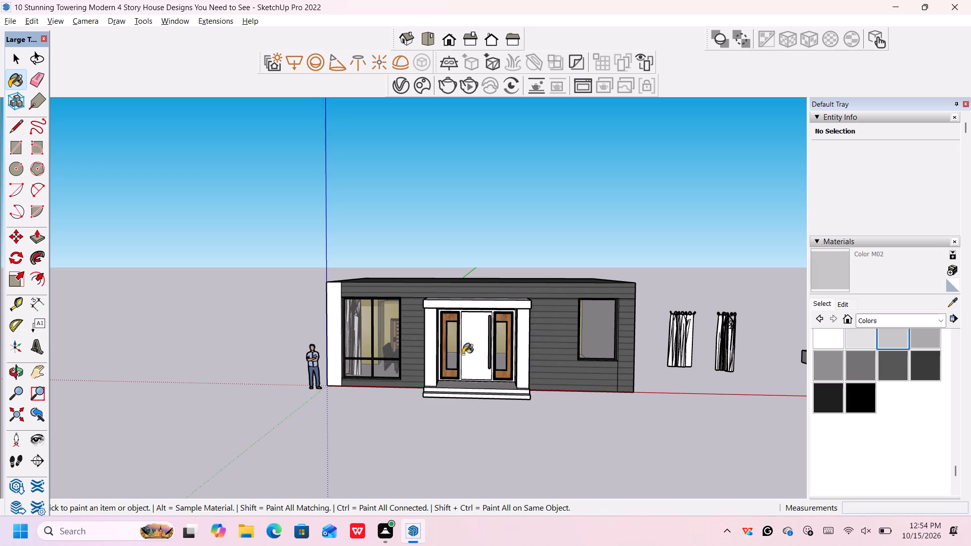
{"action": "left_click", "coordinate": [332, 326]}
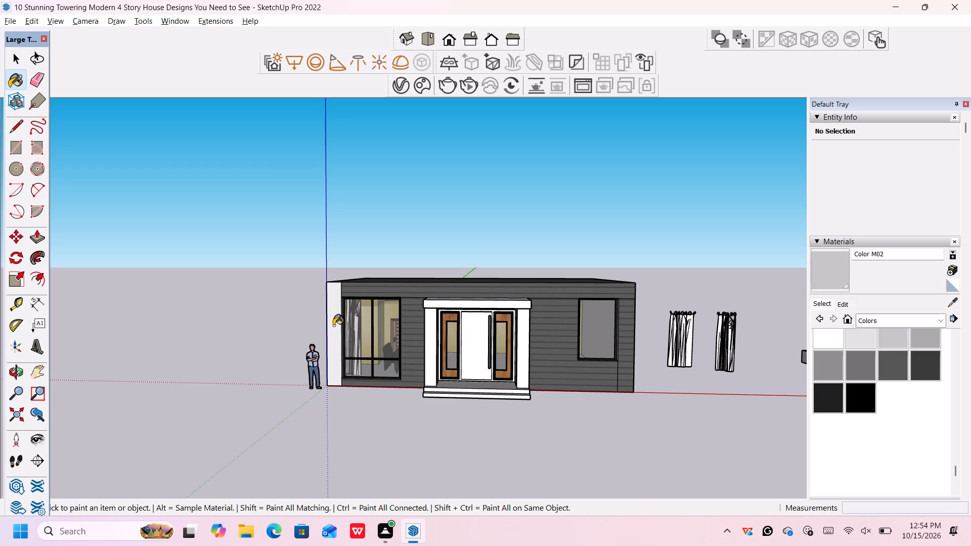
Draw a vertical 14' line down the middle of the light grey corner strip, from its top edge to its bottom edge.
{"action": "scroll", "coordinate": [342, 393], "scroll_direction": "down", "scroll_amount": 1}
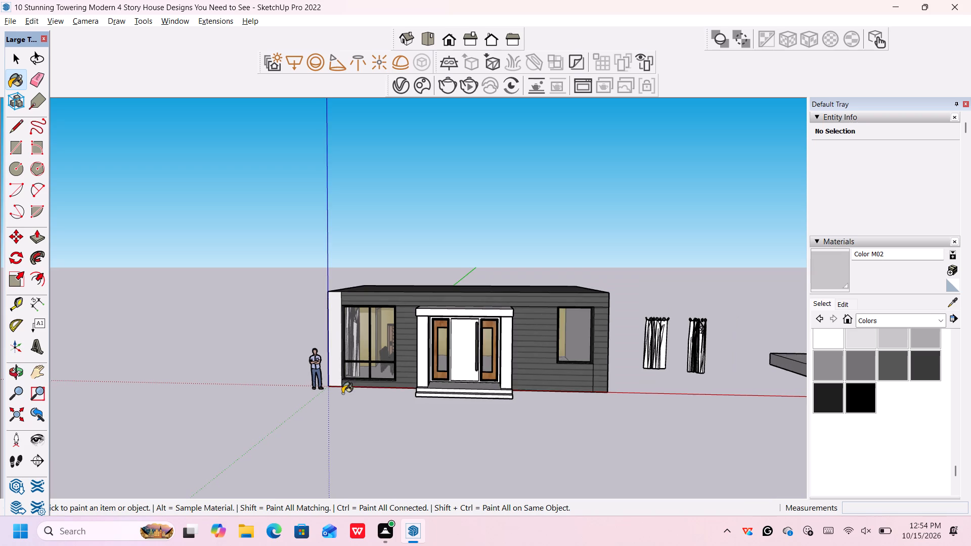
{"action": "scroll", "coordinate": [342, 403], "scroll_direction": "up", "scroll_amount": 3}
{"action": "scroll", "coordinate": [344, 400], "scroll_direction": "down", "scroll_amount": 1}
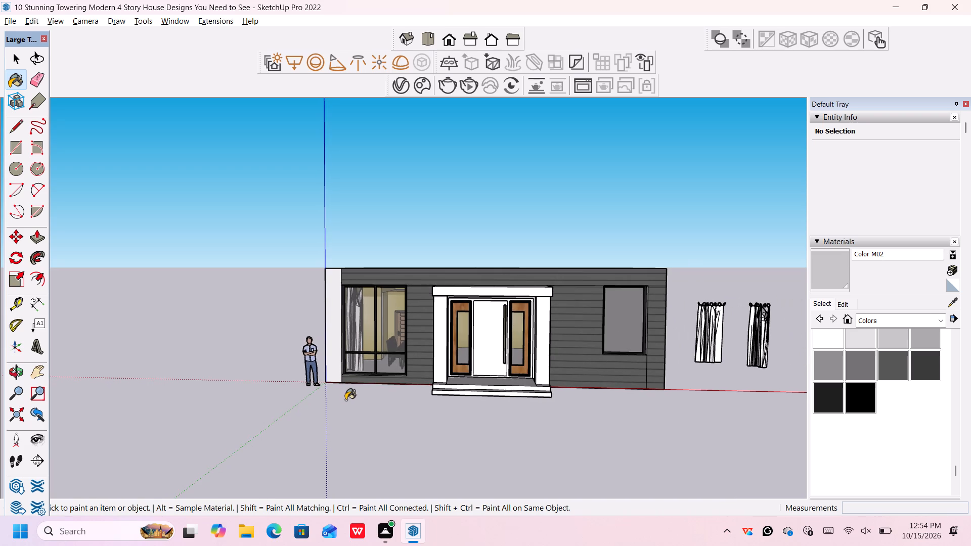
{"action": "middle_click_drag", "start_coordinate": [348, 402], "coordinate": [391, 420]}
{"action": "scroll", "coordinate": [383, 414], "scroll_direction": "up", "scroll_amount": 1}
{"action": "key", "text": "space"}
{"action": "scroll", "coordinate": [362, 386], "scroll_direction": "up", "scroll_amount": 3}
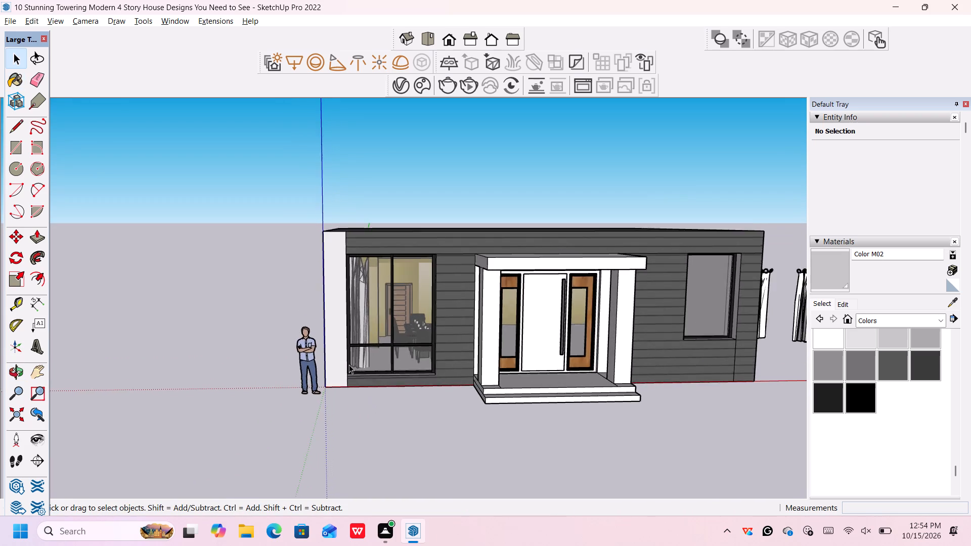
{"action": "scroll", "coordinate": [349, 365], "scroll_direction": "up", "scroll_amount": 1}
{"action": "key", "text": "l"}
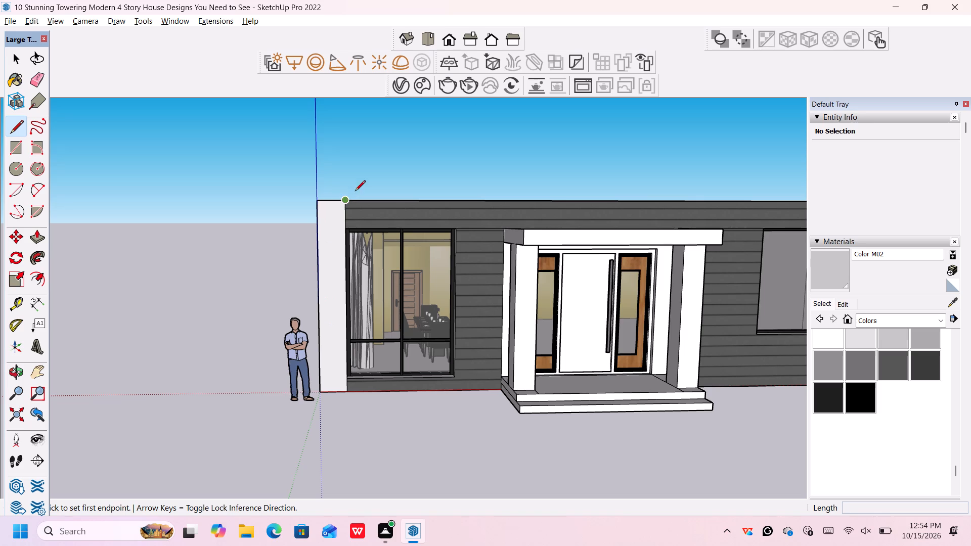
{"action": "left_click", "coordinate": [333, 200]}
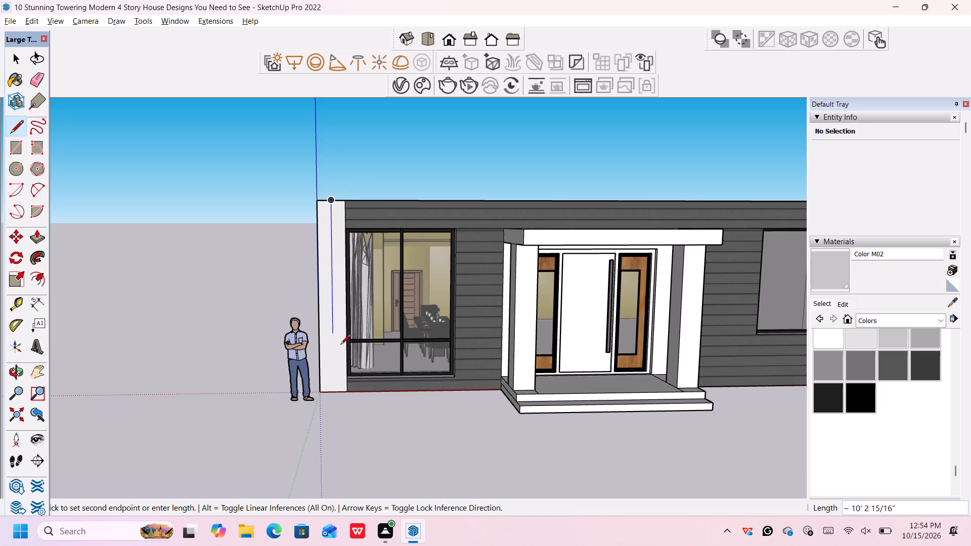
{"action": "left_click", "coordinate": [332, 390]}
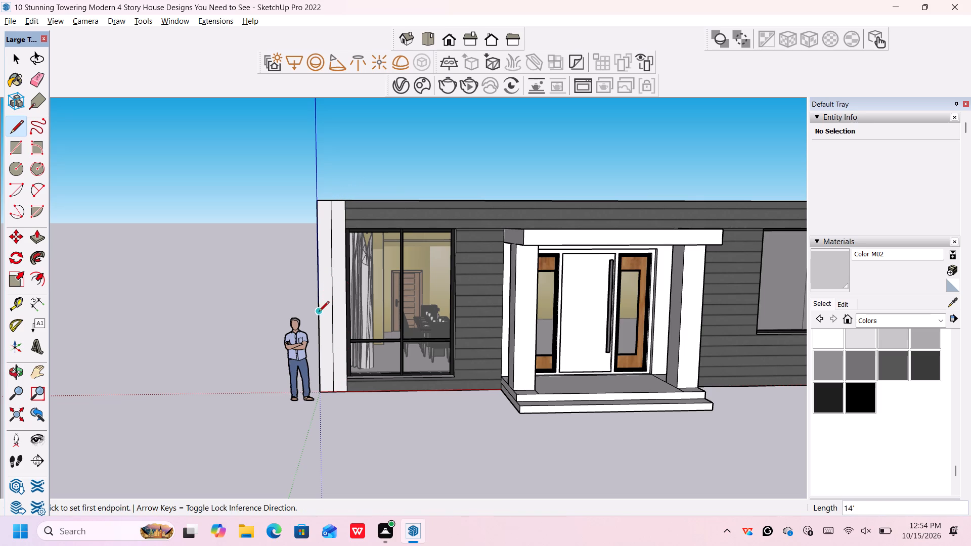
Draw a horizontal 2' line across the light grey corner strip, from one side edge to the other.
{"action": "left_click", "coordinate": [319, 312]}
{"action": "left_click", "coordinate": [344, 314]}
{"action": "scroll", "coordinate": [398, 164], "scroll_direction": "down", "scroll_amount": 2}
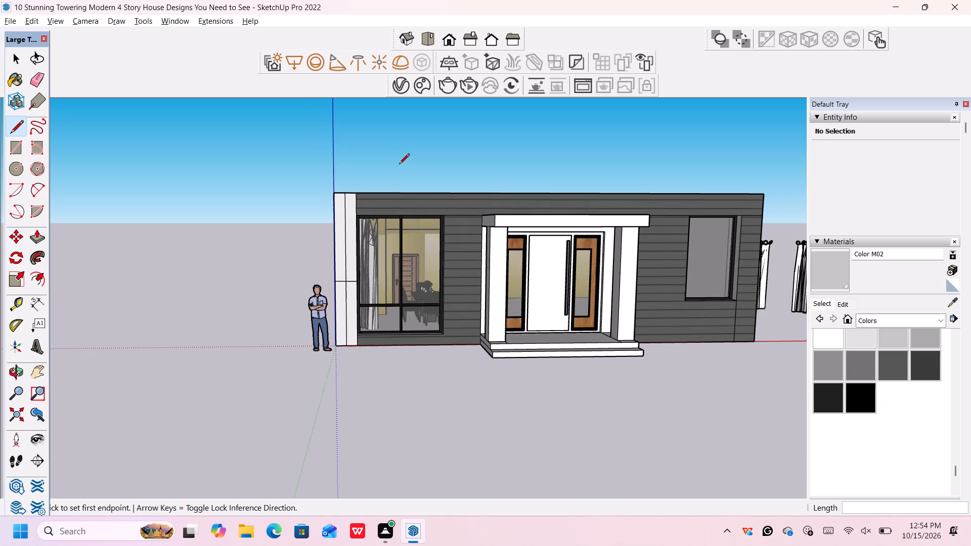
{"action": "key", "text": "space"}
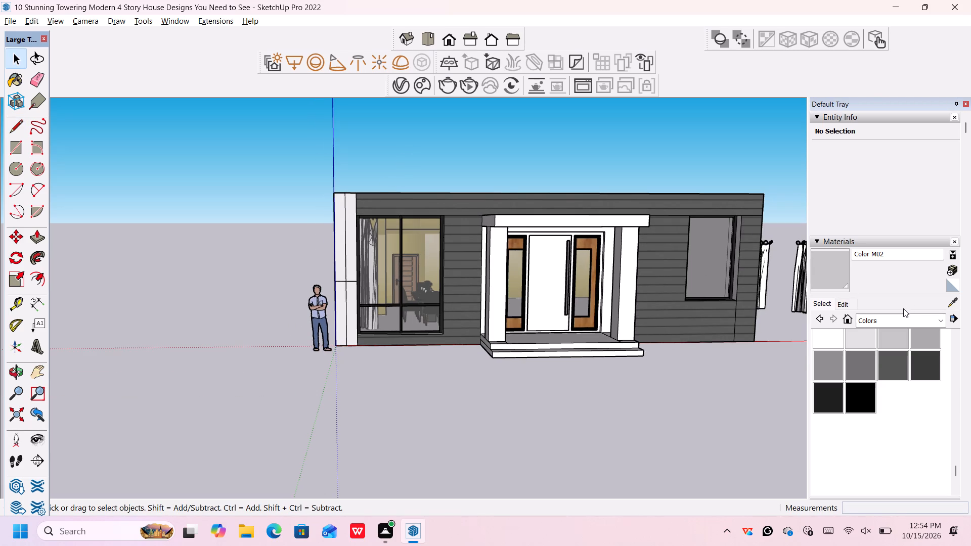
Sample the Cladding Siding White material from the charcoal wall between the entrance and the bare-glazed window.
{"action": "scroll", "coordinate": [563, 366], "scroll_direction": "down", "scroll_amount": 1}
{"action": "middle_click_drag", "start_coordinate": [582, 378], "coordinate": [525, 366]}
{"action": "scroll", "coordinate": [536, 376], "scroll_direction": "up", "scroll_amount": 1}
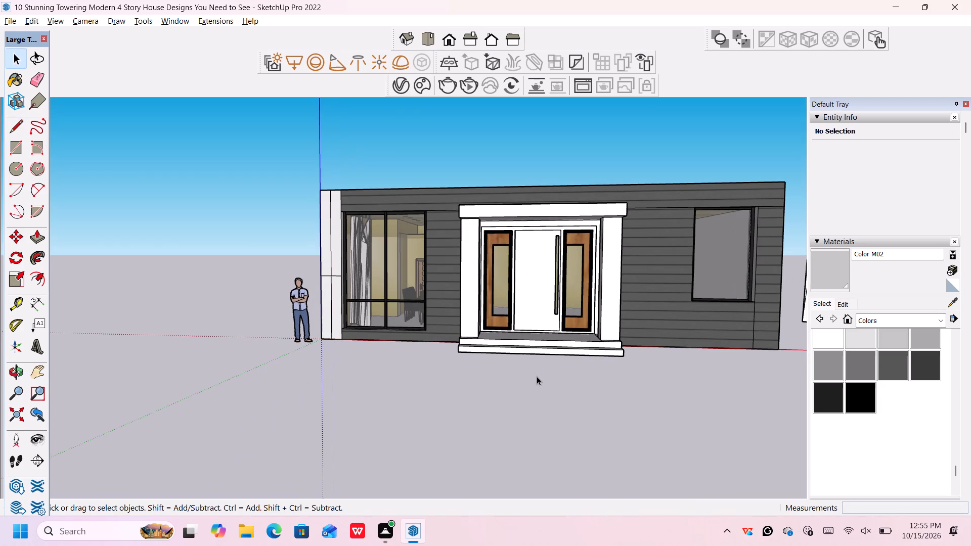
{"action": "middle_click_drag", "start_coordinate": [439, 395], "coordinate": [464, 433]}
{"action": "scroll", "coordinate": [466, 413], "scroll_direction": "down", "scroll_amount": 2}
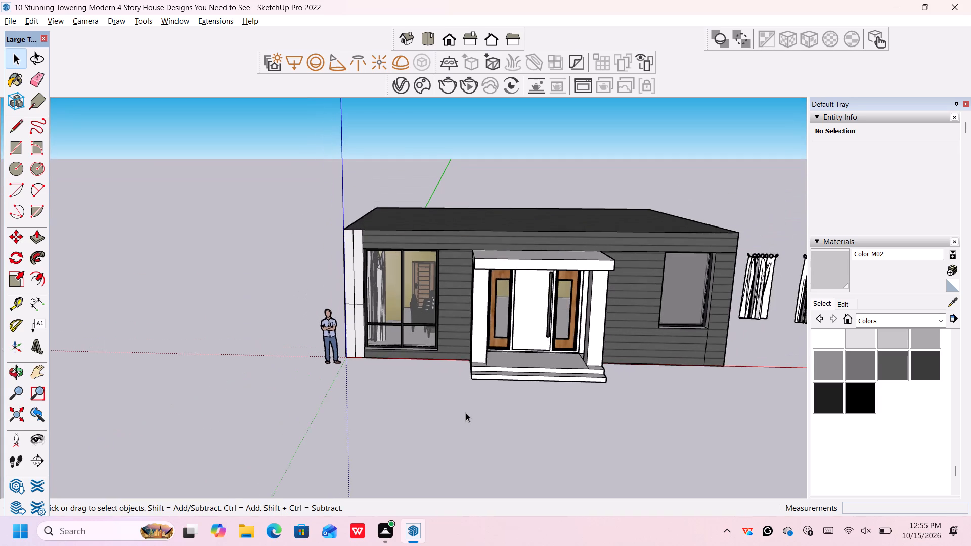
{"action": "scroll", "coordinate": [466, 413], "scroll_direction": "up", "scroll_amount": 1}
{"action": "middle_click_drag", "start_coordinate": [467, 413], "coordinate": [456, 389]}
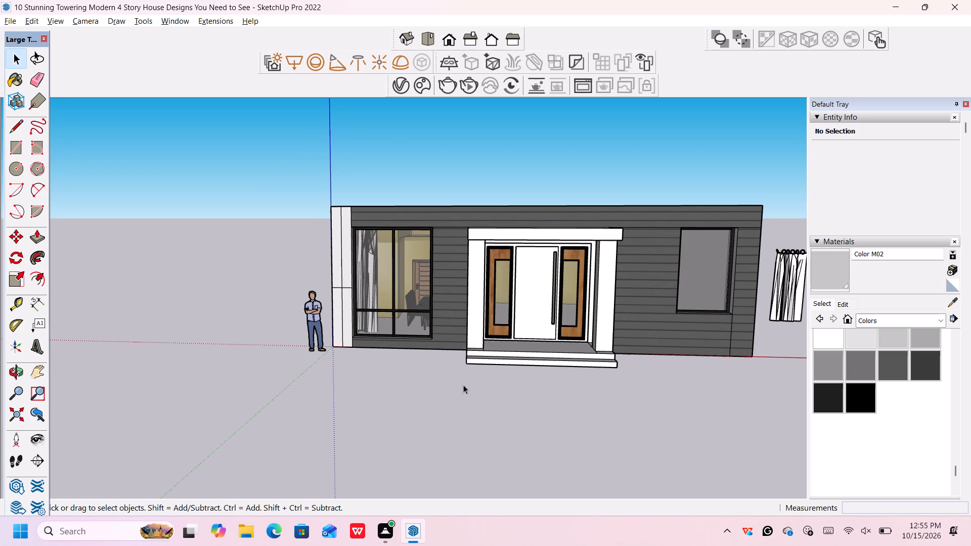
{"action": "left_click", "coordinate": [667, 337]}
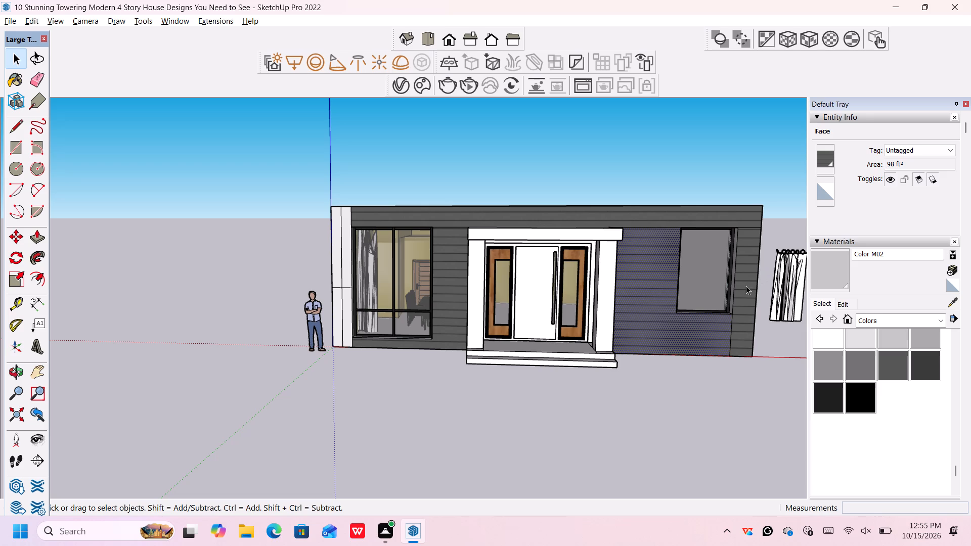
{"action": "left_click", "coordinate": [744, 312]}
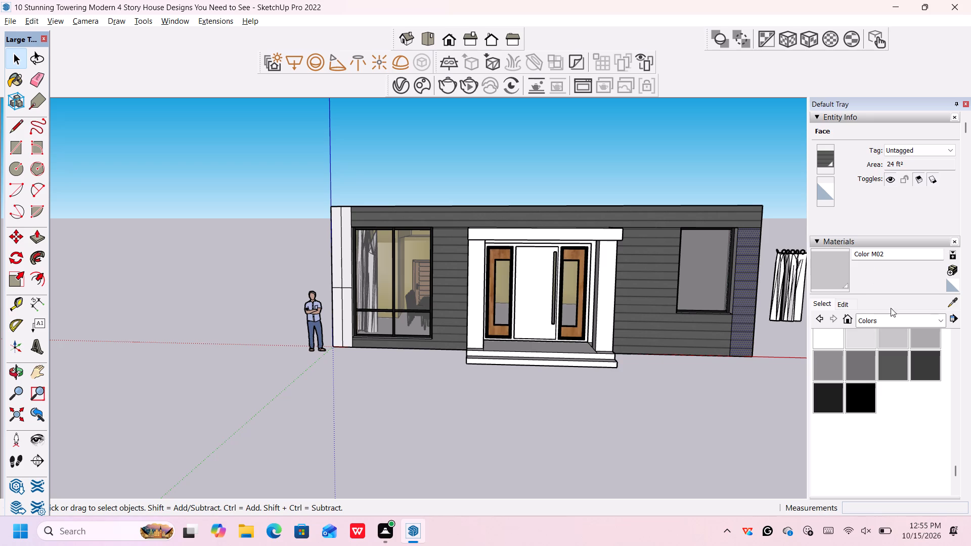
{"action": "left_click", "coordinate": [892, 317]}
{"action": "left_click", "coordinate": [956, 304]}
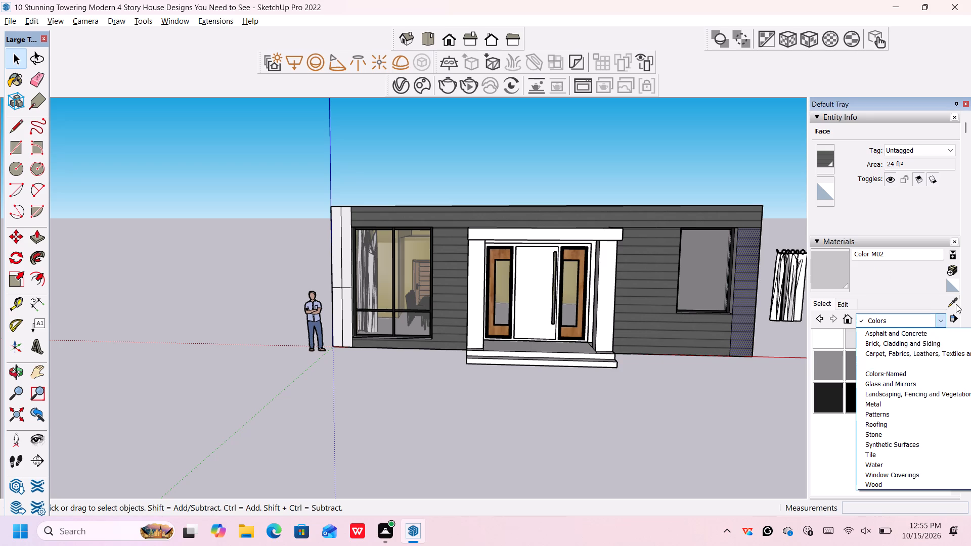
{"action": "left_click", "coordinate": [645, 325]}
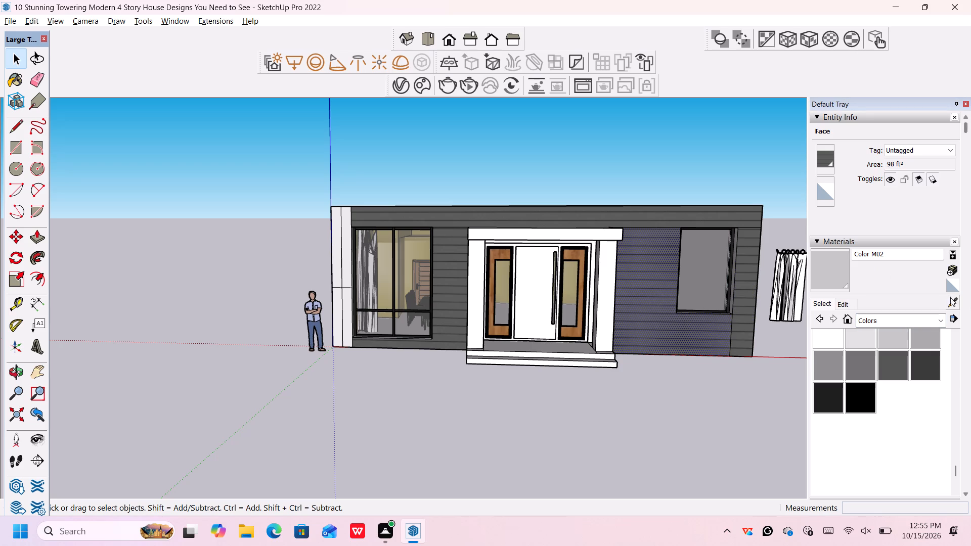
{"action": "left_click", "coordinate": [955, 303]}
{"action": "left_click", "coordinate": [713, 342]}
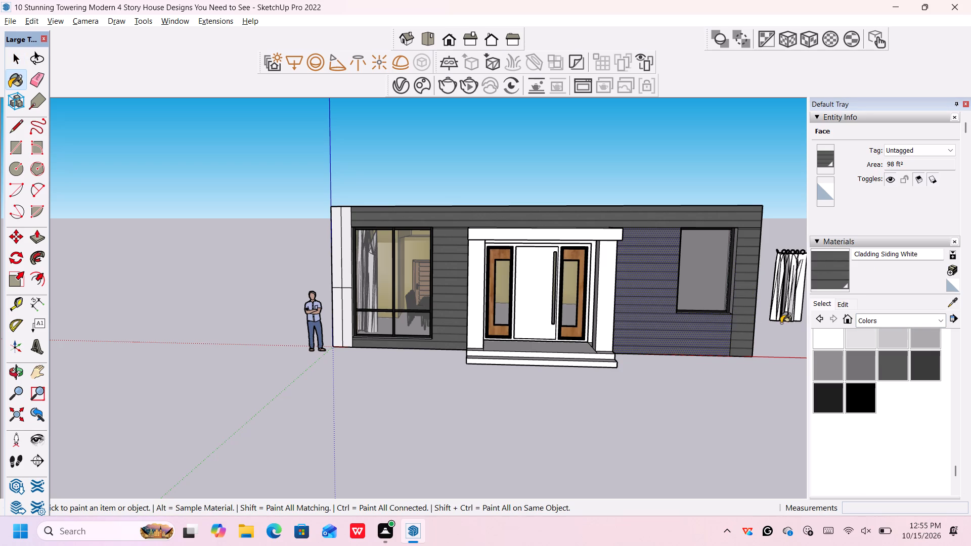
{"action": "scroll", "coordinate": [879, 316], "scroll_direction": "up", "scroll_amount": 1}
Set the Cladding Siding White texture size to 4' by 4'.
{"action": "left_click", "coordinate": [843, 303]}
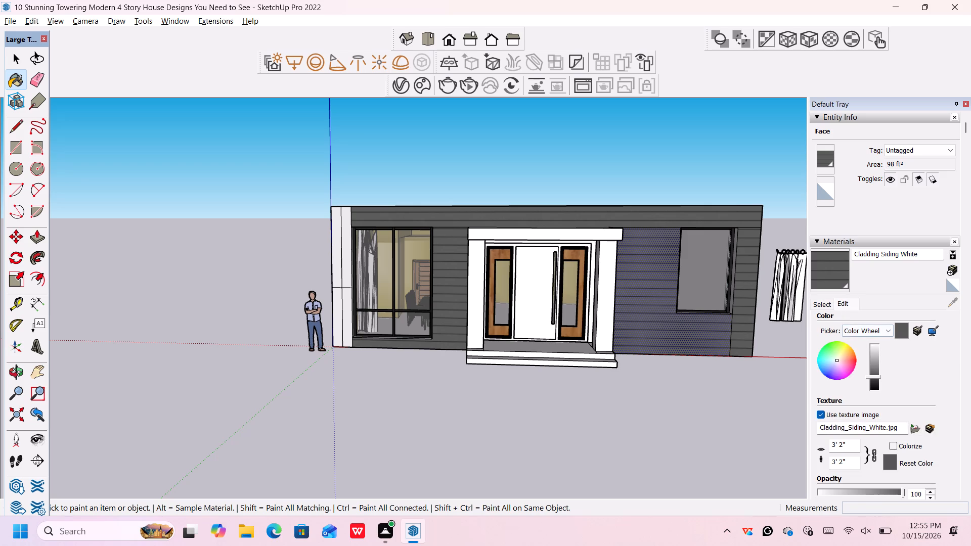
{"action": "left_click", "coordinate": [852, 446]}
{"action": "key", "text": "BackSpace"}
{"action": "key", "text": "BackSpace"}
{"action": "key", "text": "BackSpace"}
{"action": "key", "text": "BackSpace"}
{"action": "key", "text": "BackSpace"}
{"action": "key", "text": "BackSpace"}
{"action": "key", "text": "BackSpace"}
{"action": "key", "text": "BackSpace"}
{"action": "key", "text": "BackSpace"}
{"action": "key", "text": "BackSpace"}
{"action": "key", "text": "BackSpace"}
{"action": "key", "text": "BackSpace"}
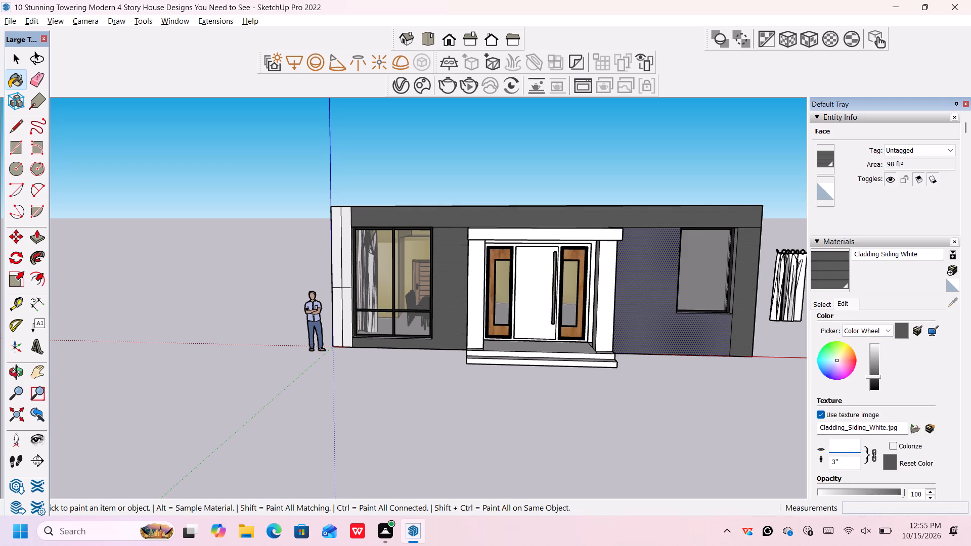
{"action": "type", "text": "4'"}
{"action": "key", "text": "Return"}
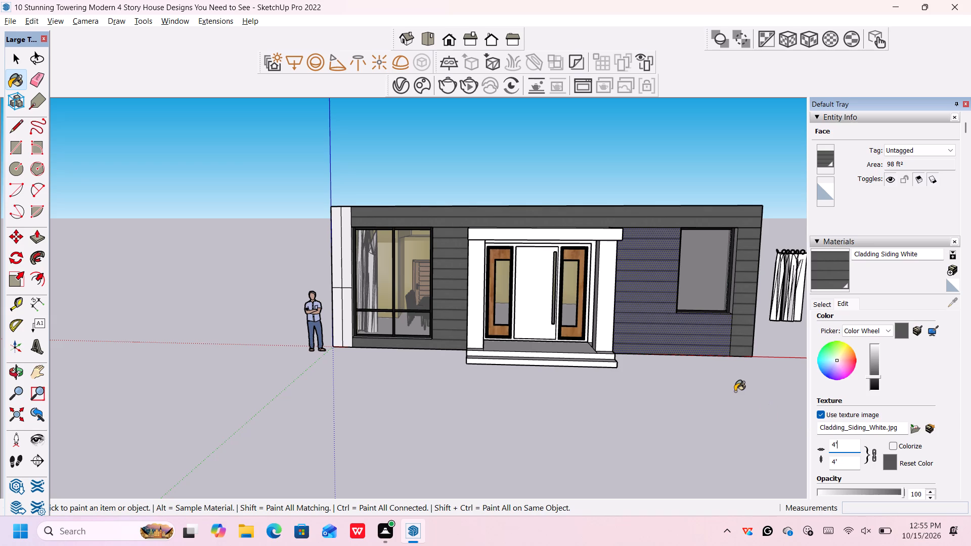
Paint the upper wall band and the narrow end strip beside the far window with Cladding Siding White.
{"action": "left_click", "coordinate": [665, 220]}
{"action": "left_click", "coordinate": [678, 221]}
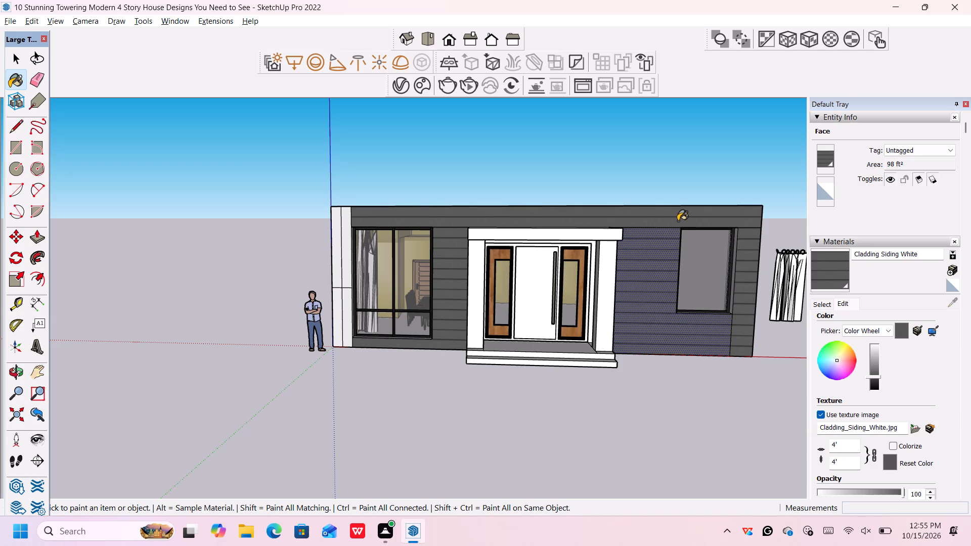
{"action": "left_click", "coordinate": [746, 296]}
{"action": "left_click", "coordinate": [747, 287]}
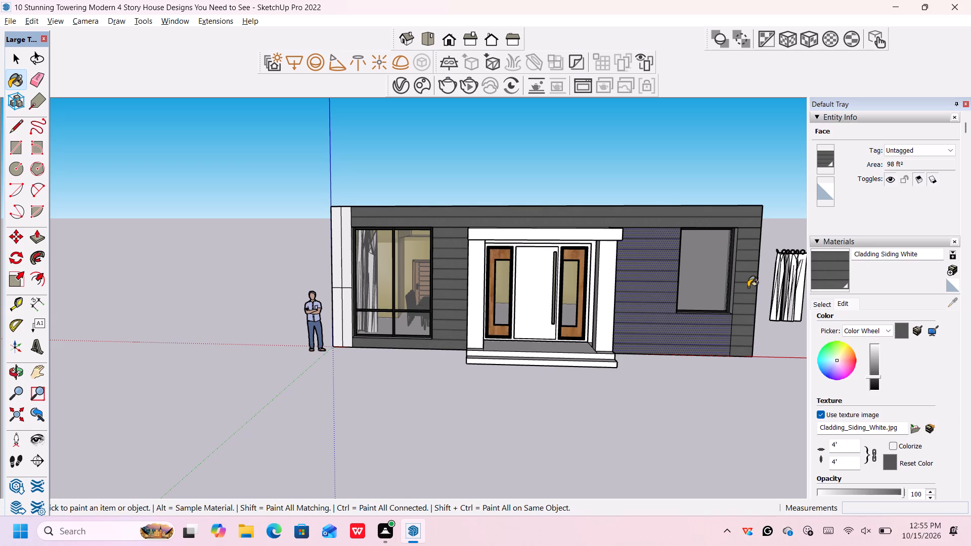
{"action": "left_click", "coordinate": [748, 287]}
{"action": "scroll", "coordinate": [747, 299], "scroll_direction": "down", "scroll_amount": 3}
{"action": "scroll", "coordinate": [747, 299], "scroll_direction": "up", "scroll_amount": 5}
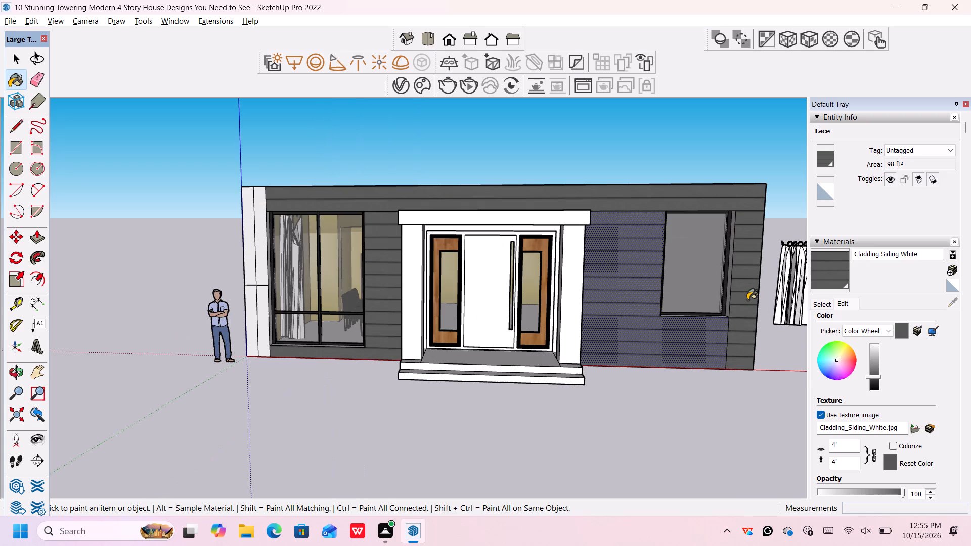
Set the Cladding Siding White texture size to 5' by 5' and clear the wall selection.
{"action": "left_click", "coordinate": [845, 445]}
{"action": "key", "text": "BackSpace"}
{"action": "key", "text": "BackSpace"}
{"action": "key", "text": "BackSpace"}
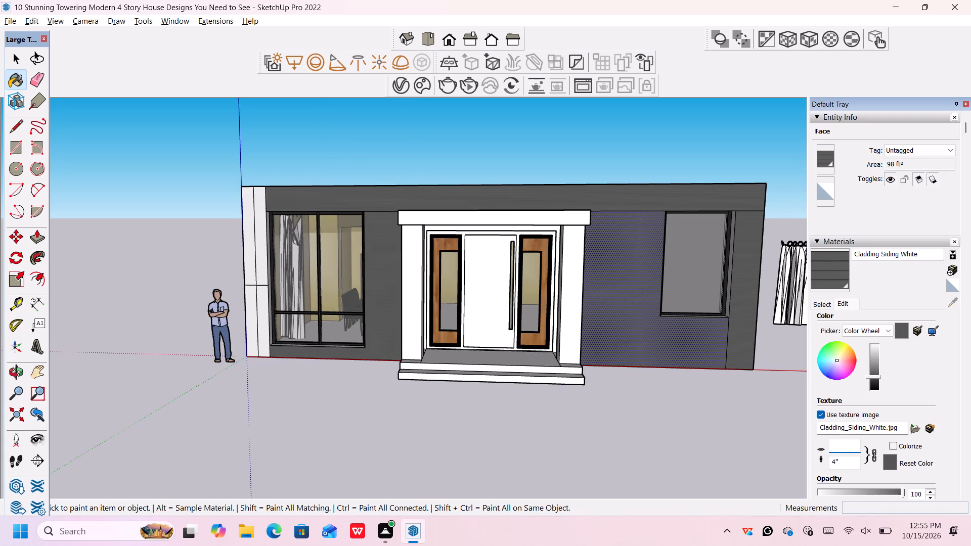
{"action": "key", "text": "4"}
{"action": "key", "text": "BackSpace"}
{"action": "type", "text": "5'"}
{"action": "key", "text": "Return"}
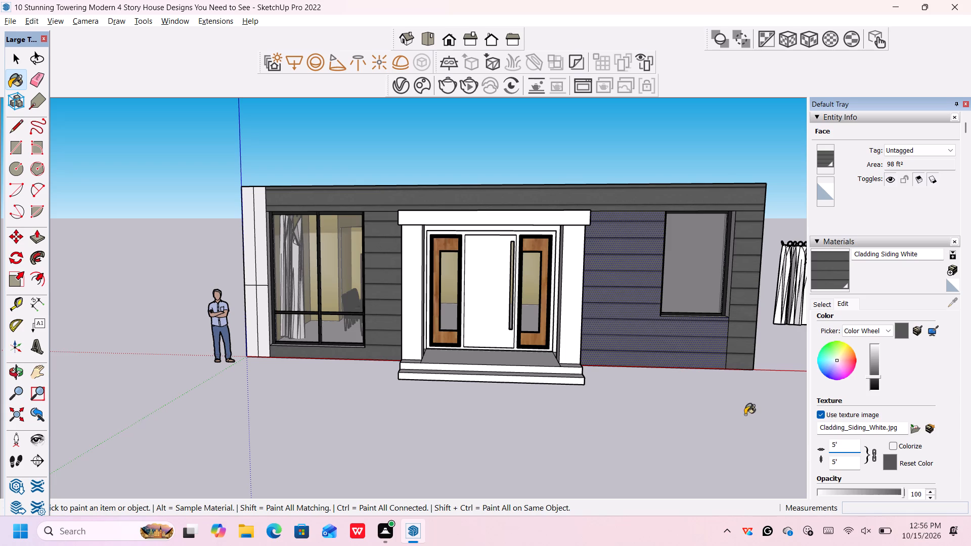
{"action": "key", "text": "space"}
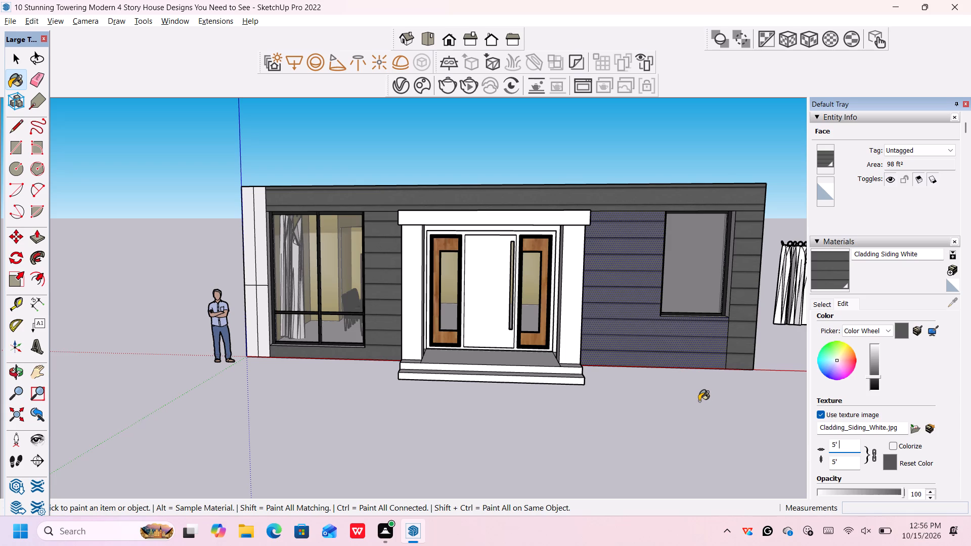
{"action": "left_click", "coordinate": [699, 401]}
{"action": "key", "text": "Escape"}
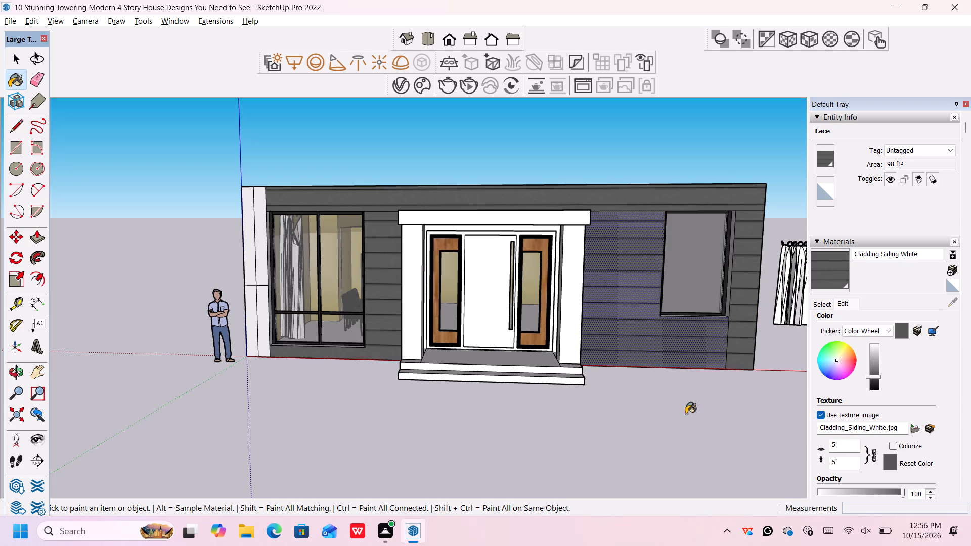
{"action": "left_click", "coordinate": [686, 414]}
{"action": "key", "text": "space"}
{"action": "scroll", "coordinate": [682, 394], "scroll_direction": "down", "scroll_amount": 5}
{"action": "left_click", "coordinate": [676, 411]}
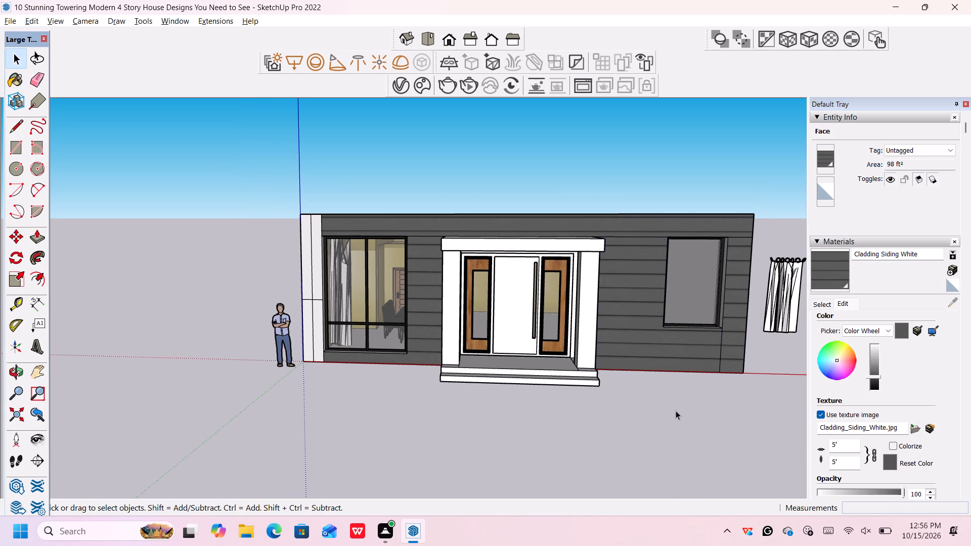
Examine the resized horizontal cladding across the front facade from different angles and distances.
{"action": "scroll", "coordinate": [677, 409], "scroll_direction": "up", "scroll_amount": 2}
{"action": "middle_click_drag", "start_coordinate": [688, 414], "coordinate": [670, 393]}
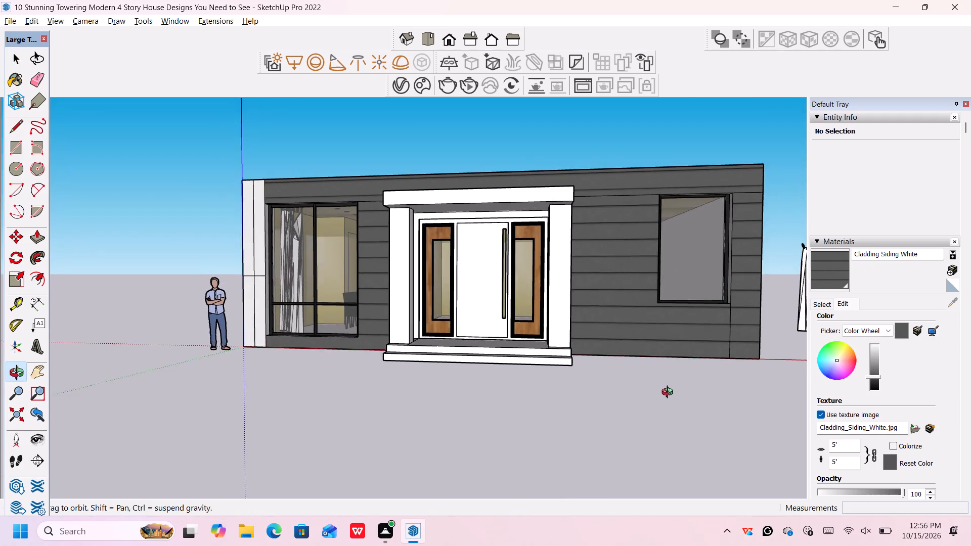
{"action": "middle_click_drag", "start_coordinate": [670, 393], "coordinate": [681, 399]}
{"action": "scroll", "coordinate": [680, 399], "scroll_direction": "down", "scroll_amount": 2}
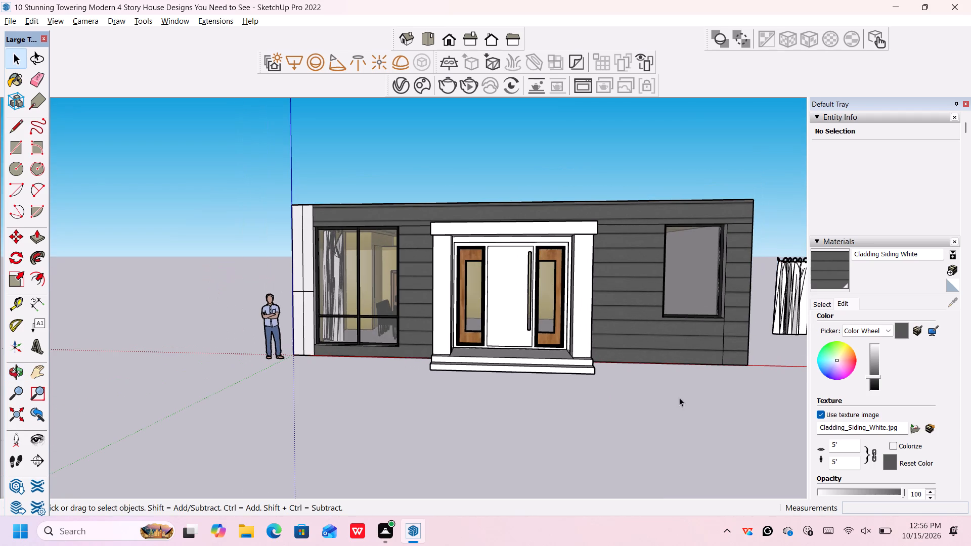
{"action": "scroll", "coordinate": [629, 404], "scroll_direction": "down", "scroll_amount": 2}
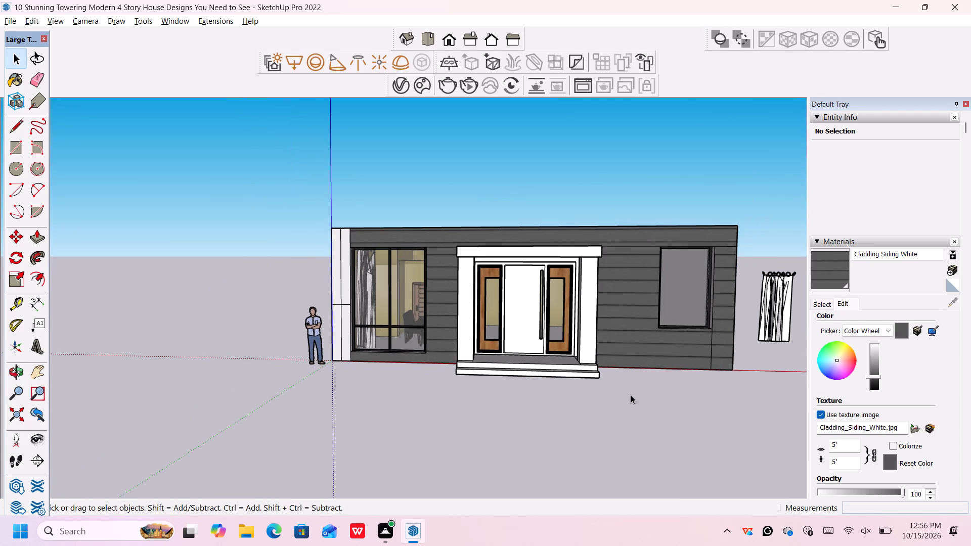
{"action": "scroll", "coordinate": [631, 395], "scroll_direction": "up", "scroll_amount": 1}
{"action": "scroll", "coordinate": [628, 394], "scroll_direction": "down", "scroll_amount": 1}
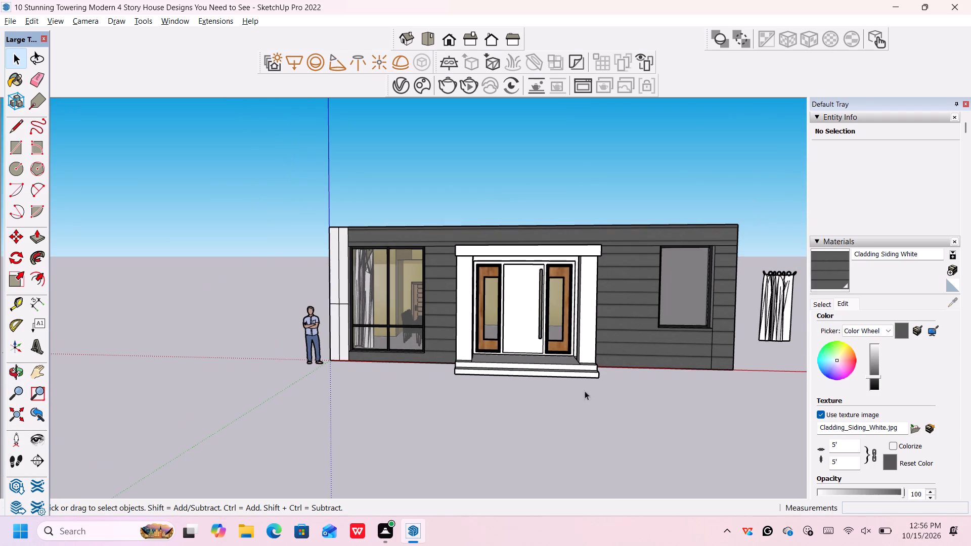
{"action": "middle_click_drag", "start_coordinate": [544, 391], "coordinate": [569, 399]}
{"action": "middle_click_drag", "start_coordinate": [571, 399], "coordinate": [554, 385]}
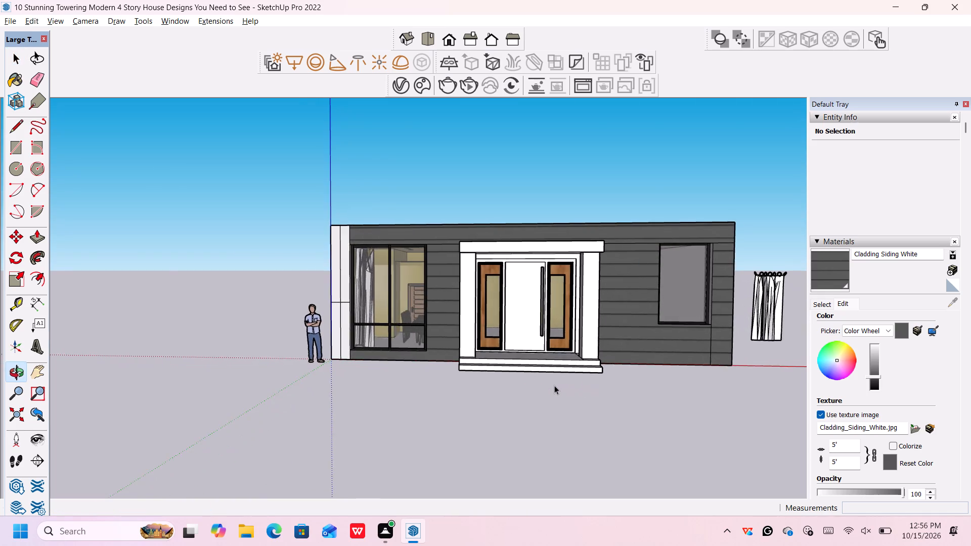
{"action": "scroll", "coordinate": [554, 385], "scroll_direction": "up", "scroll_amount": 1}
{"action": "scroll", "coordinate": [556, 385], "scroll_direction": "down", "scroll_amount": 1}
{"action": "scroll", "coordinate": [559, 385], "scroll_direction": "up", "scroll_amount": 1}
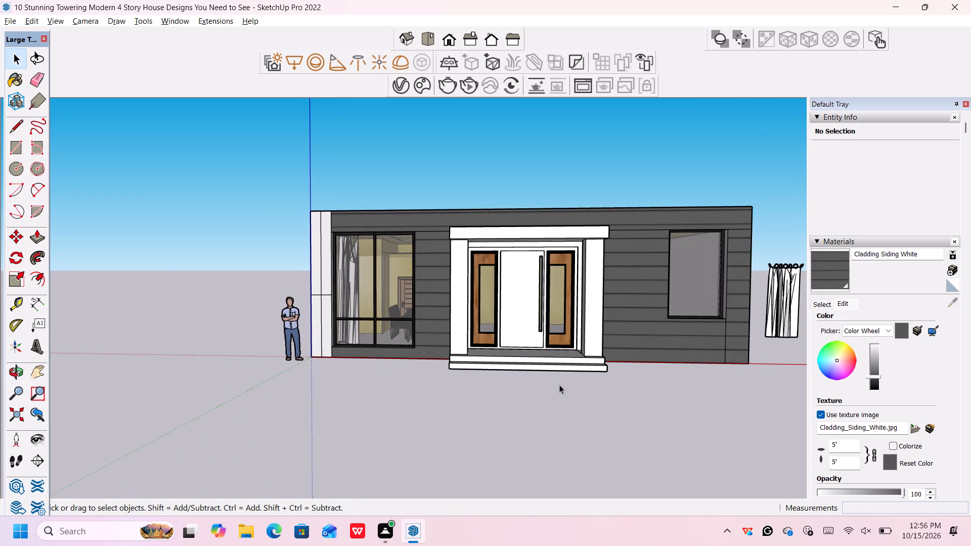
{"action": "scroll", "coordinate": [577, 368], "scroll_direction": "down", "scroll_amount": 1}
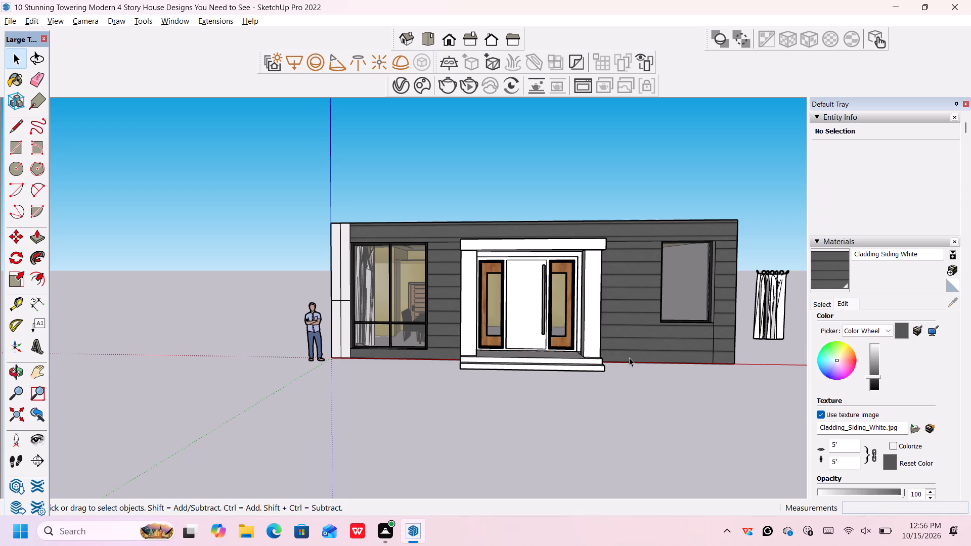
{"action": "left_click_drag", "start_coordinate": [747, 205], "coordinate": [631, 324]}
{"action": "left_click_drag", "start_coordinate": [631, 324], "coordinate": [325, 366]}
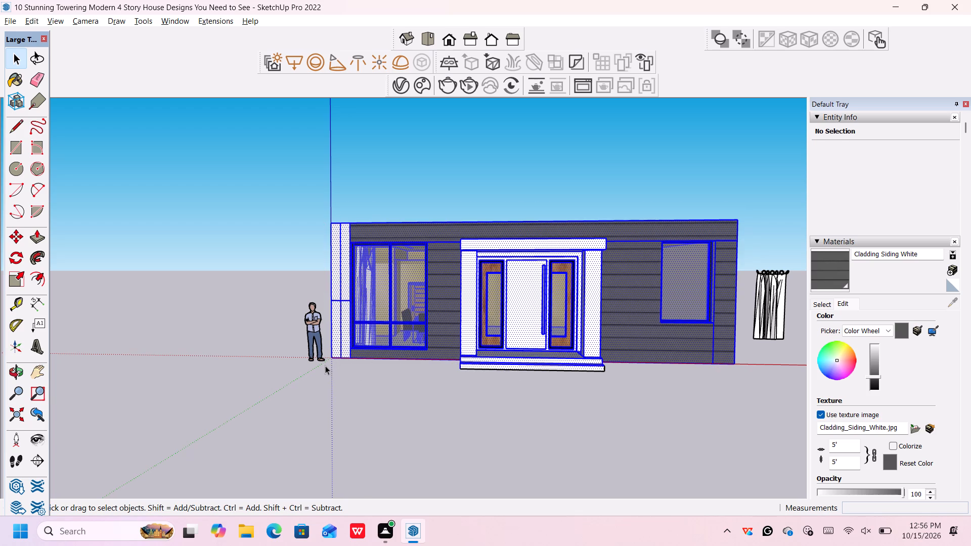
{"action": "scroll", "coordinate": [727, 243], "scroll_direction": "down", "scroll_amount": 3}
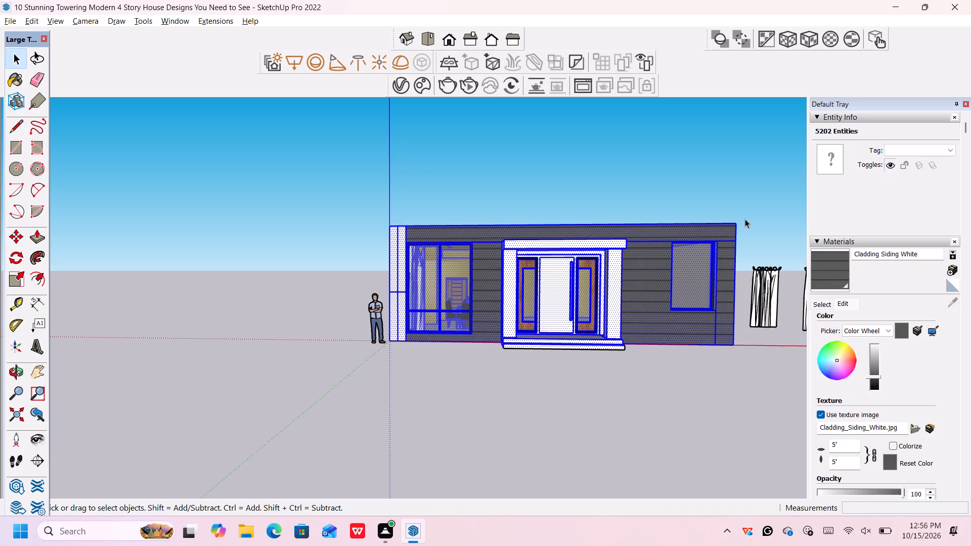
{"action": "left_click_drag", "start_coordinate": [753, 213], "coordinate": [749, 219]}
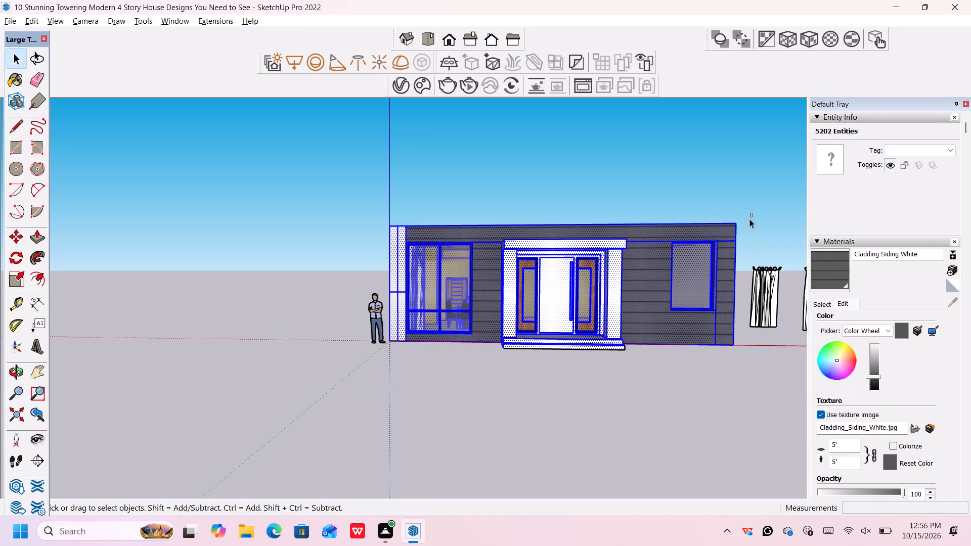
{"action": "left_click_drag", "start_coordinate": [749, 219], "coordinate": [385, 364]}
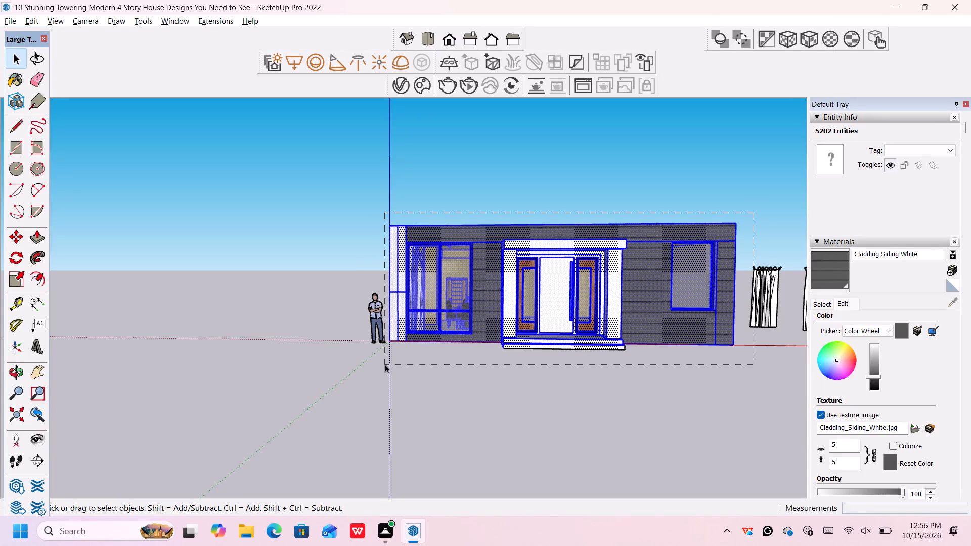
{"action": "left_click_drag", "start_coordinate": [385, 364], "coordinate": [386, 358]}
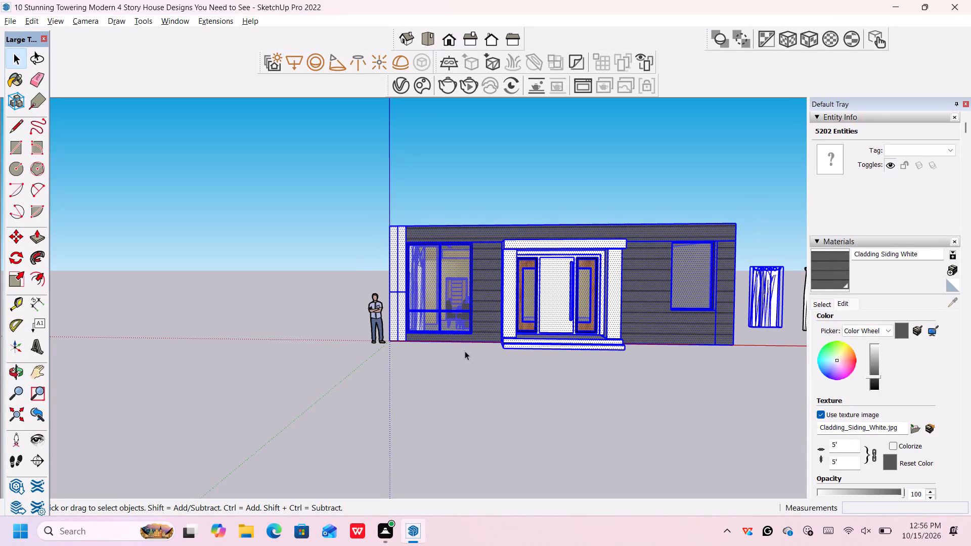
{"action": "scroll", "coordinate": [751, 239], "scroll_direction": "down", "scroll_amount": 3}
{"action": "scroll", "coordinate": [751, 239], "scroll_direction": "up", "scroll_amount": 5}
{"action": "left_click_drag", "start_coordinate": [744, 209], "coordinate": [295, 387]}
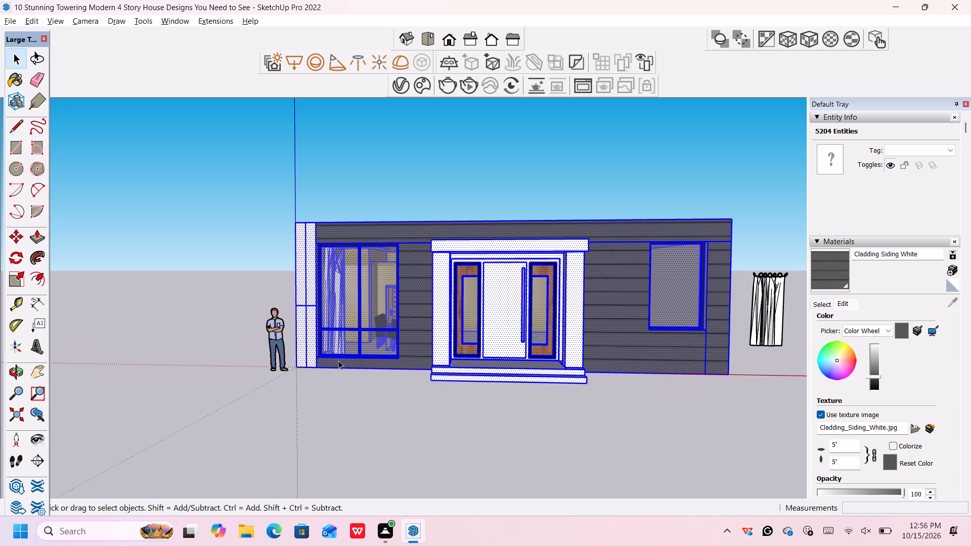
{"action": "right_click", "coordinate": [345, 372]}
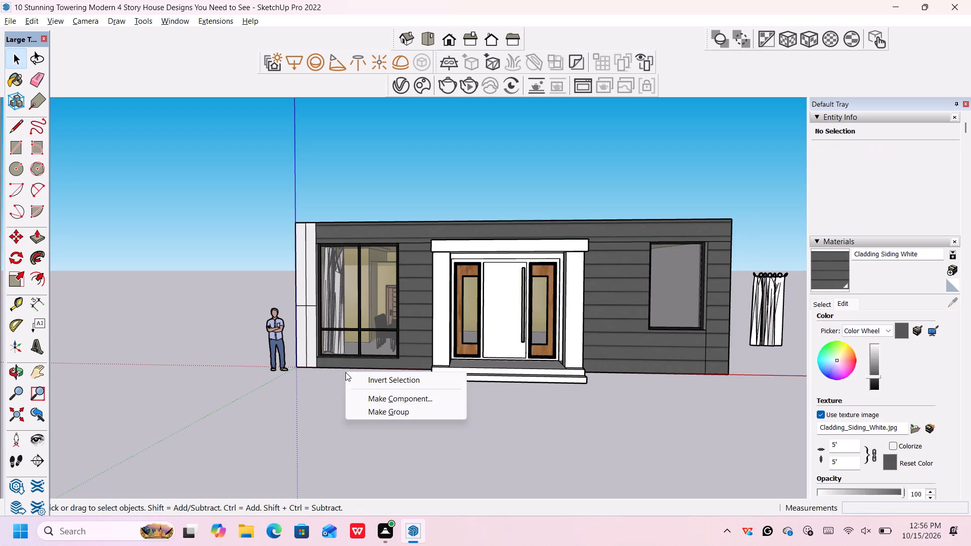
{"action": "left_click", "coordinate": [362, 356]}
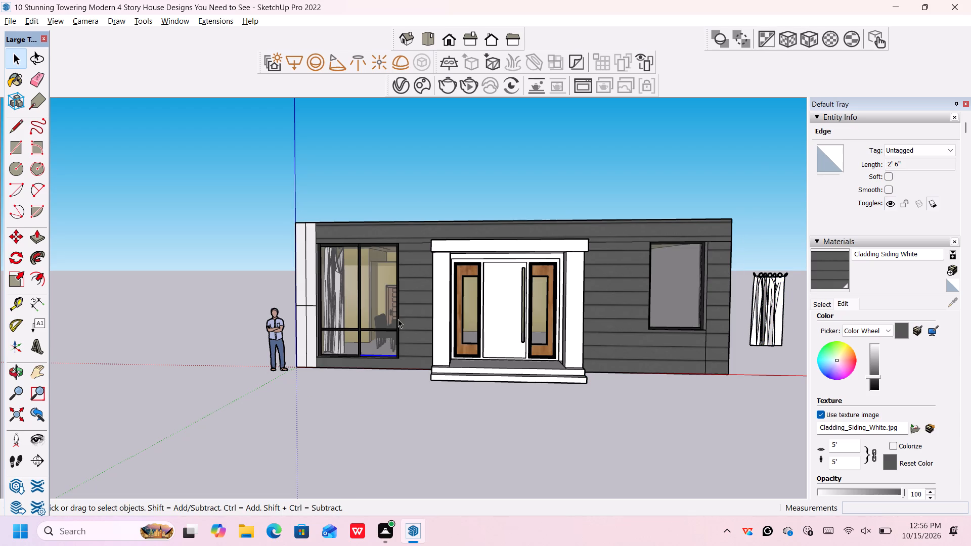
Select the whole house, leaving out the loose curtains and the scale figure, and make it a group.
{"action": "left_click_drag", "start_coordinate": [739, 199], "coordinate": [300, 370]}
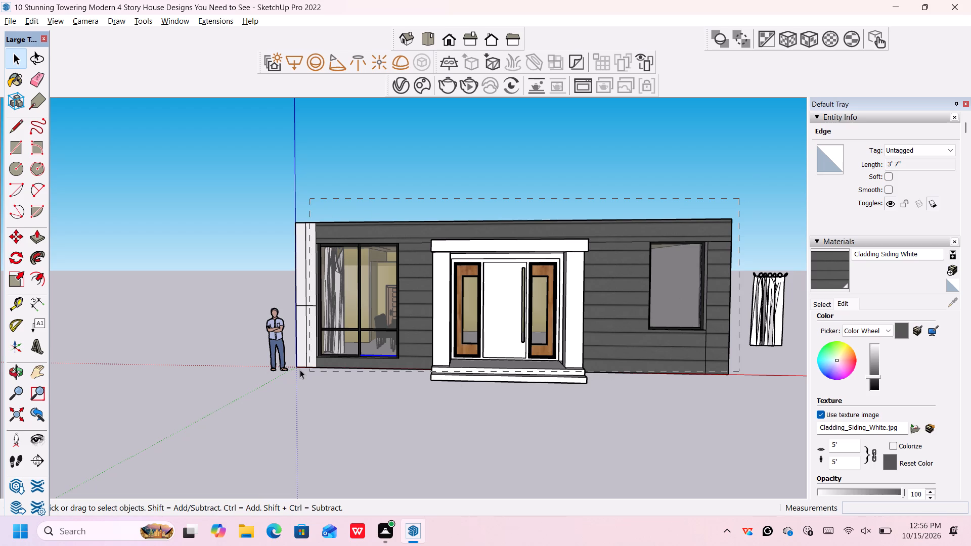
{"action": "left_click_drag", "start_coordinate": [300, 370], "coordinate": [294, 386]}
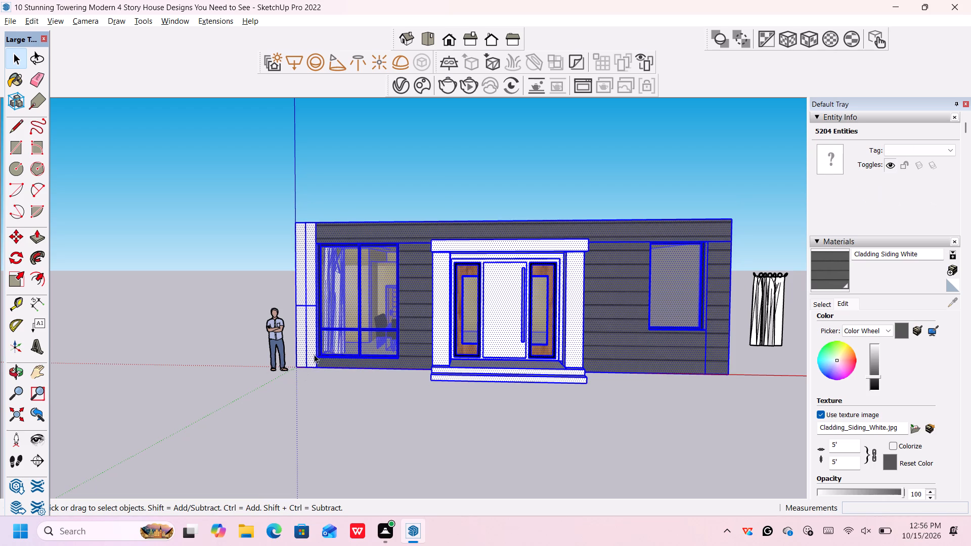
{"action": "right_click", "coordinate": [314, 354]}
{"action": "left_click", "coordinate": [377, 164]}
Copy the house group from its front base corner to open ground behind the loose curtains, about 130' 10" away.
{"action": "scroll", "coordinate": [414, 186], "scroll_direction": "down", "scroll_amount": 4}
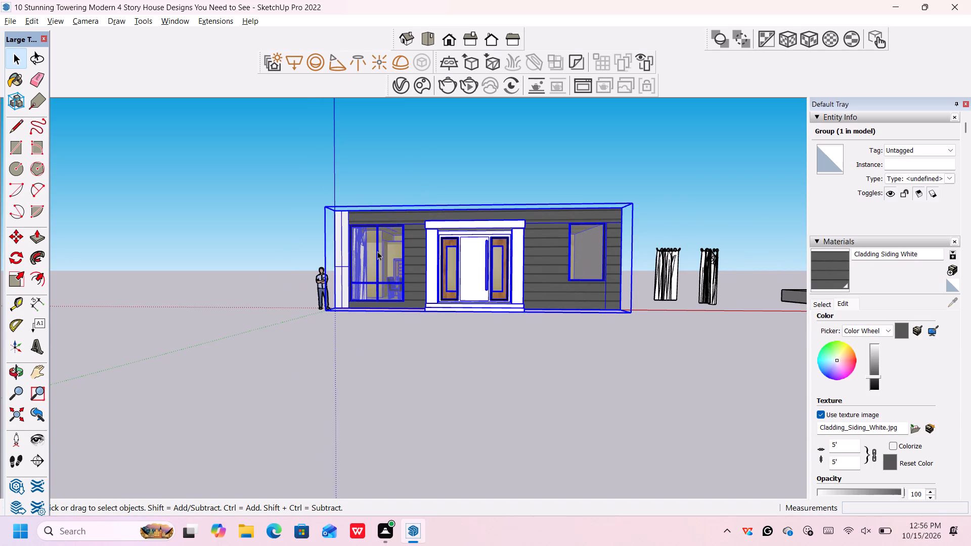
{"action": "middle_click_drag", "start_coordinate": [377, 251], "coordinate": [381, 260]}
{"action": "middle_click_drag", "start_coordinate": [381, 261], "coordinate": [390, 309]}
{"action": "middle_click_drag", "start_coordinate": [390, 310], "coordinate": [390, 315]}
{"action": "middle_click_drag", "start_coordinate": [390, 324], "coordinate": [390, 330]}
{"action": "scroll", "coordinate": [376, 334], "scroll_direction": "up", "scroll_amount": 1}
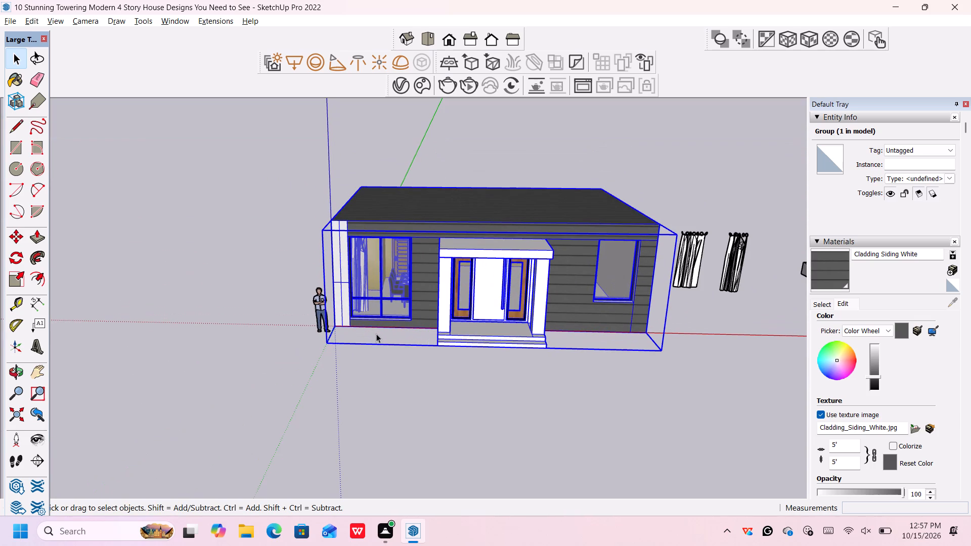
{"action": "key", "text": "m"}
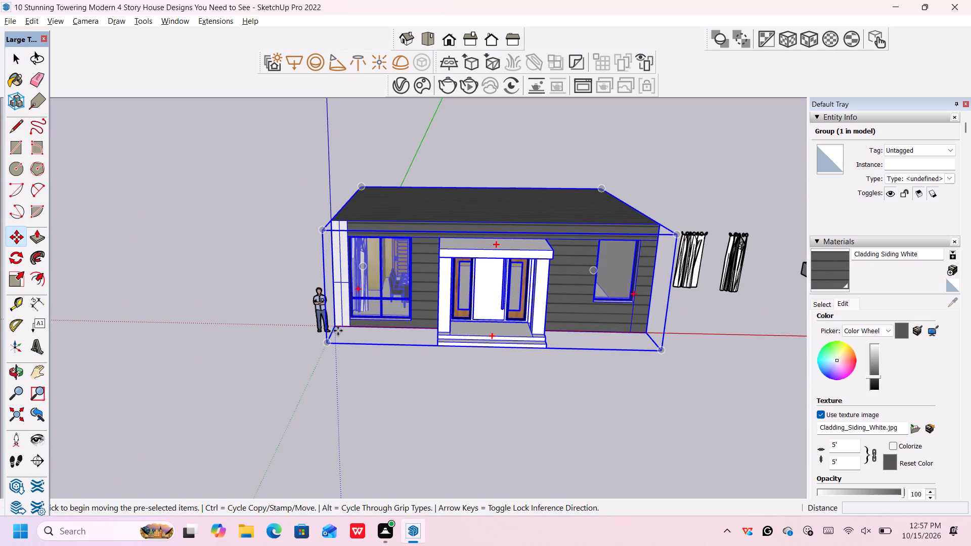
{"action": "left_click", "coordinate": [335, 327]}
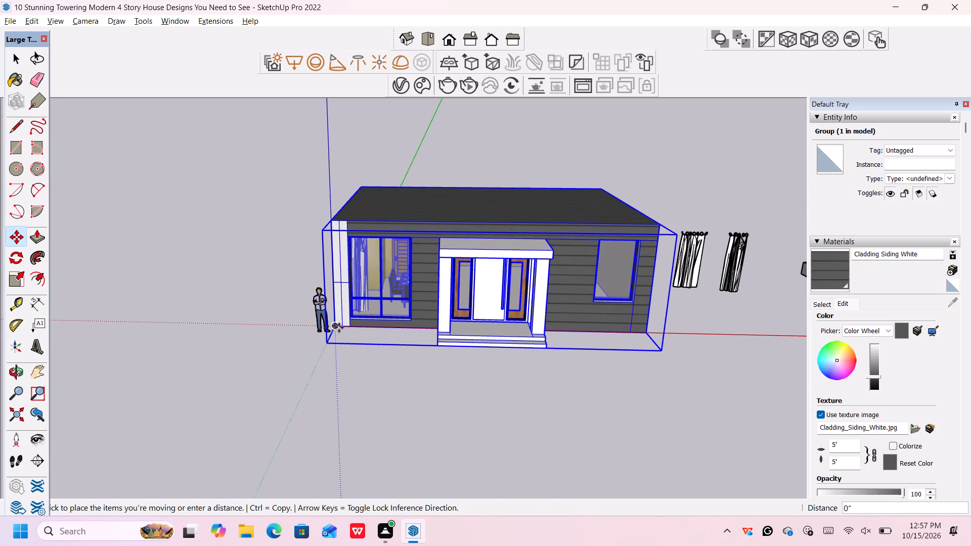
{"action": "scroll", "coordinate": [388, 332], "scroll_direction": "down", "scroll_amount": 6}
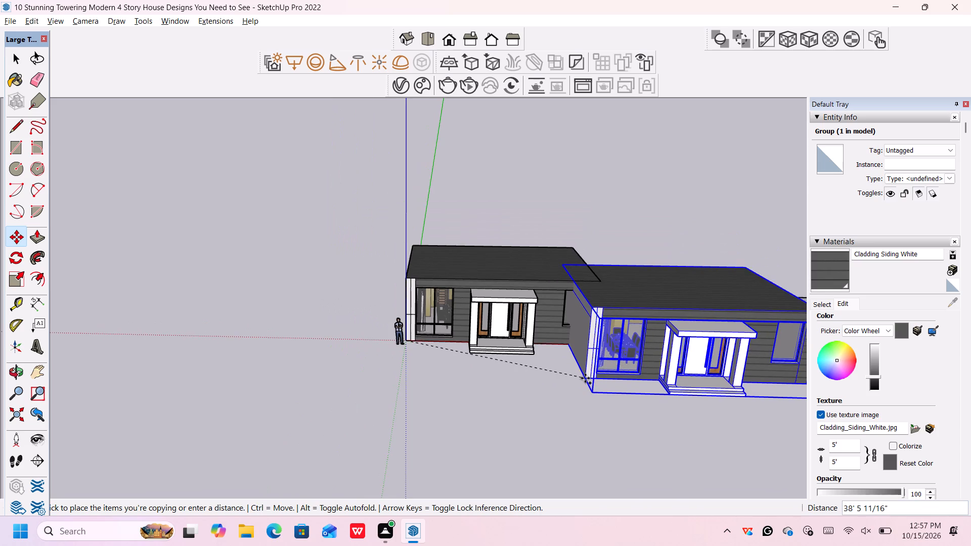
{"action": "scroll", "coordinate": [585, 378], "scroll_direction": "up", "scroll_amount": 3}
{"action": "scroll", "coordinate": [585, 378], "scroll_direction": "down", "scroll_amount": 3}
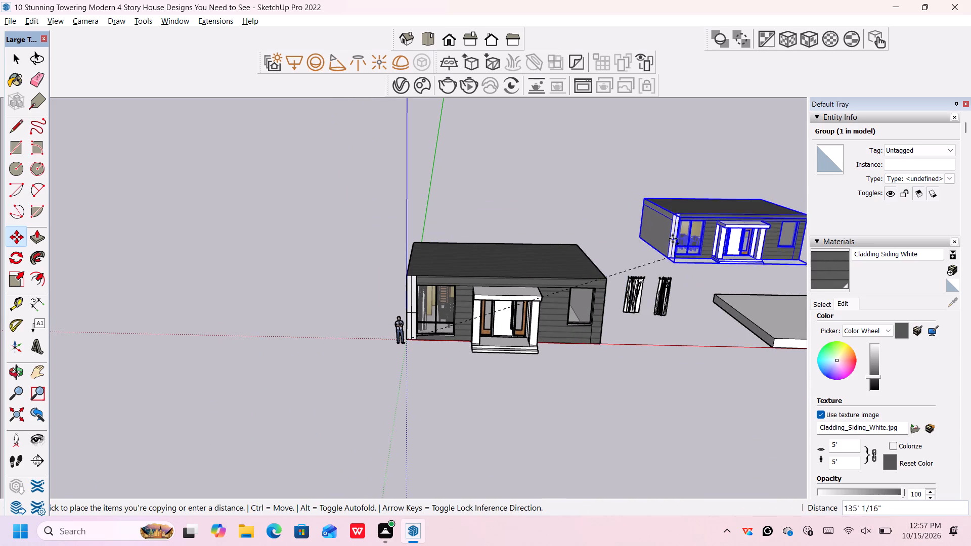
{"action": "scroll", "coordinate": [678, 245], "scroll_direction": "up", "scroll_amount": 1}
{"action": "left_click", "coordinate": [682, 244]}
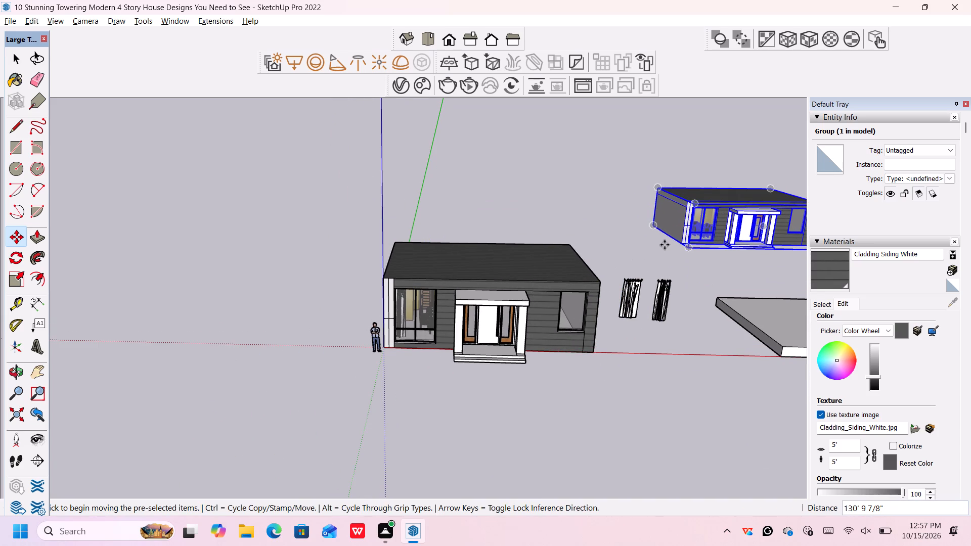
Copy the distant house group by its front base corner onto the original house's front roof corner as the second storey.
{"action": "scroll", "coordinate": [665, 245], "scroll_direction": "up", "scroll_amount": 9}
{"action": "scroll", "coordinate": [693, 239], "scroll_direction": "down", "scroll_amount": 1}
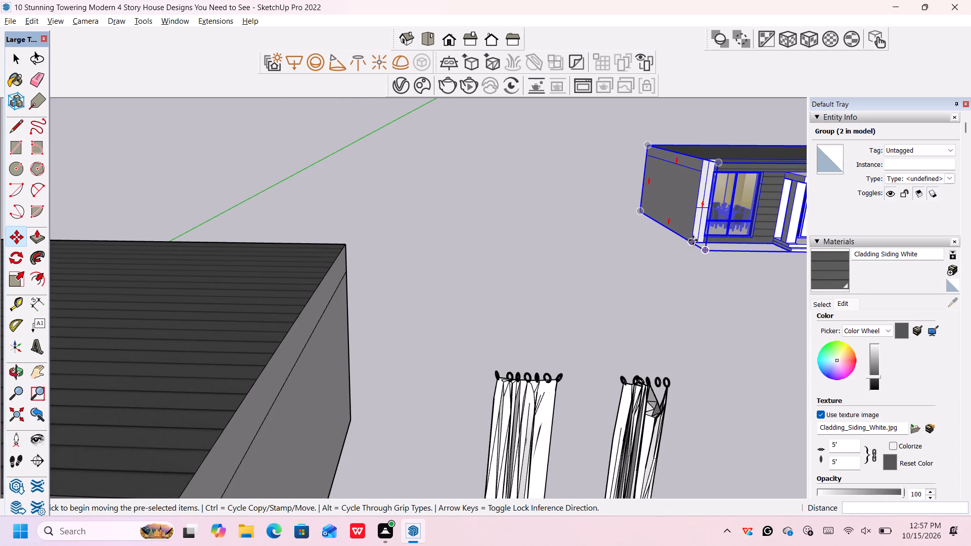
{"action": "left_click", "coordinate": [691, 241]}
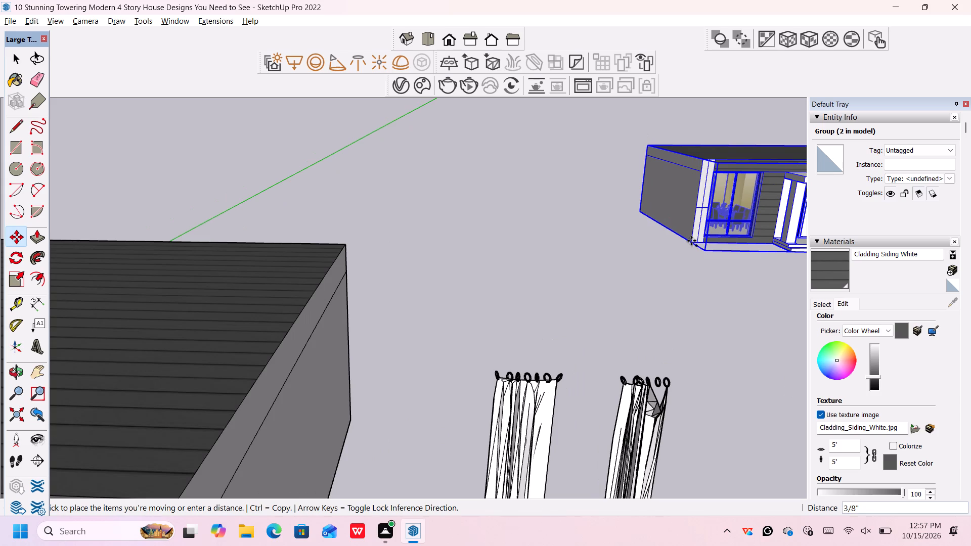
{"action": "scroll", "coordinate": [691, 240], "scroll_direction": "down", "scroll_amount": 7}
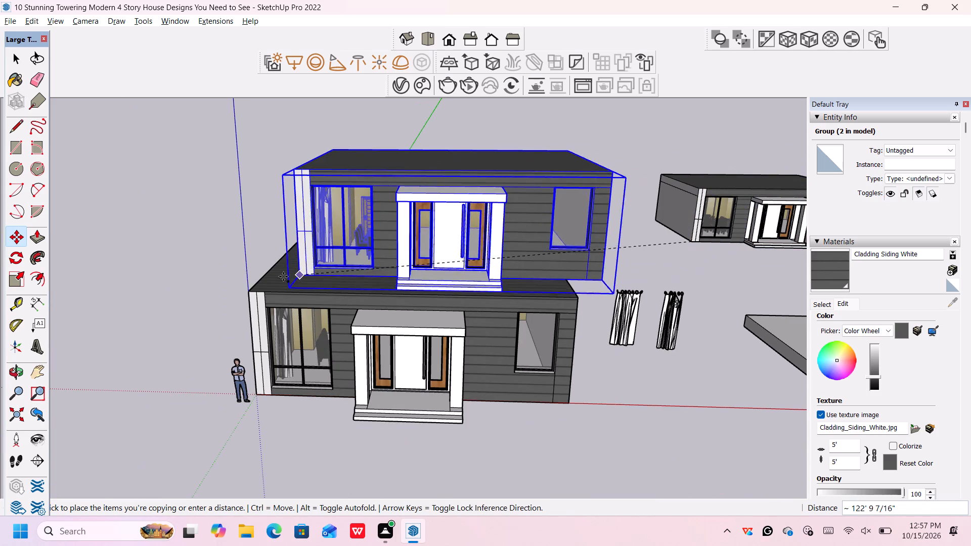
{"action": "scroll", "coordinate": [267, 285], "scroll_direction": "up", "scroll_amount": 2}
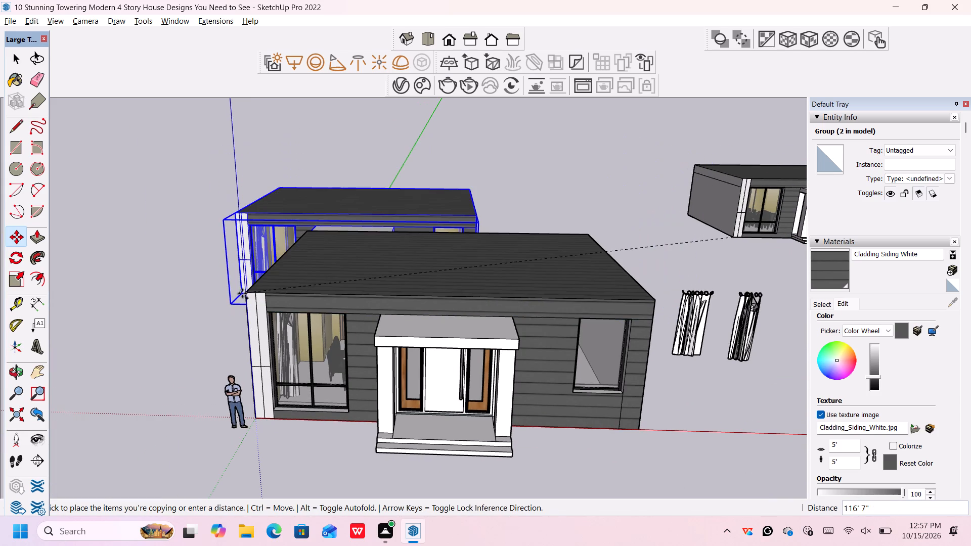
{"action": "left_click", "coordinate": [247, 293]}
Copy the second storey straight up onto its own roof, aligned at the front corner, as the third storey.
{"action": "scroll", "coordinate": [266, 277], "scroll_direction": "down", "scroll_amount": 5}
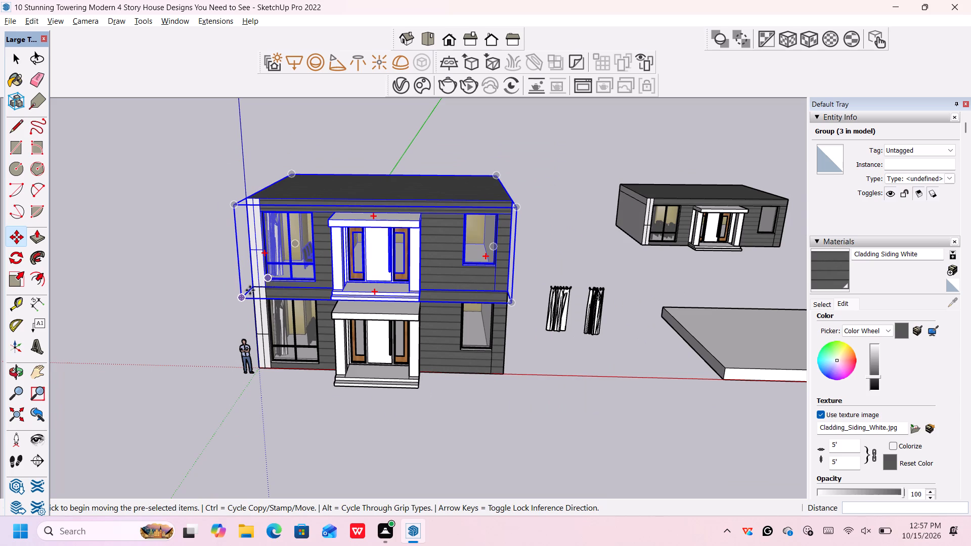
{"action": "left_click", "coordinate": [253, 287]}
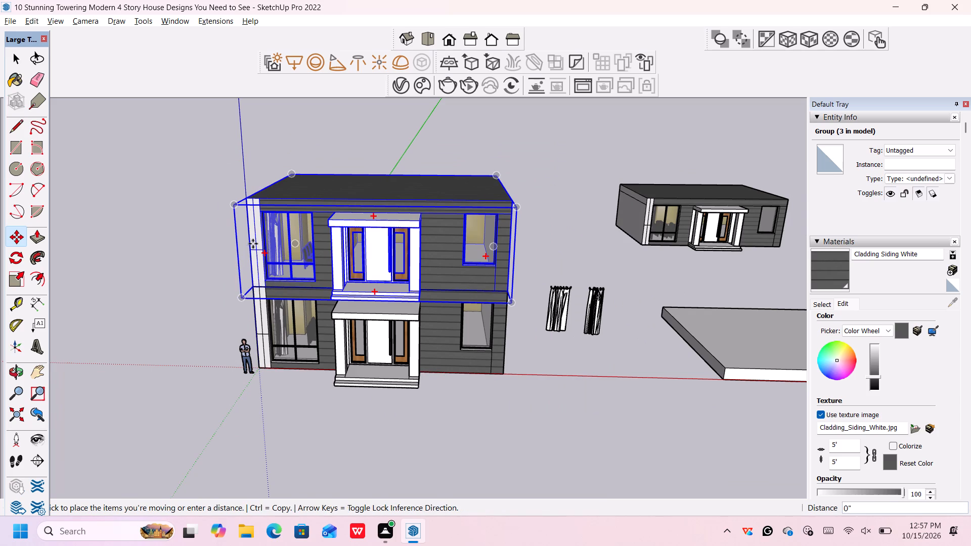
{"action": "left_click", "coordinate": [246, 198]}
Copy the third storey 14' straight up, aligned at the front corner, to form the fourth storey.
{"action": "scroll", "coordinate": [245, 200], "scroll_direction": "down", "scroll_amount": 3}
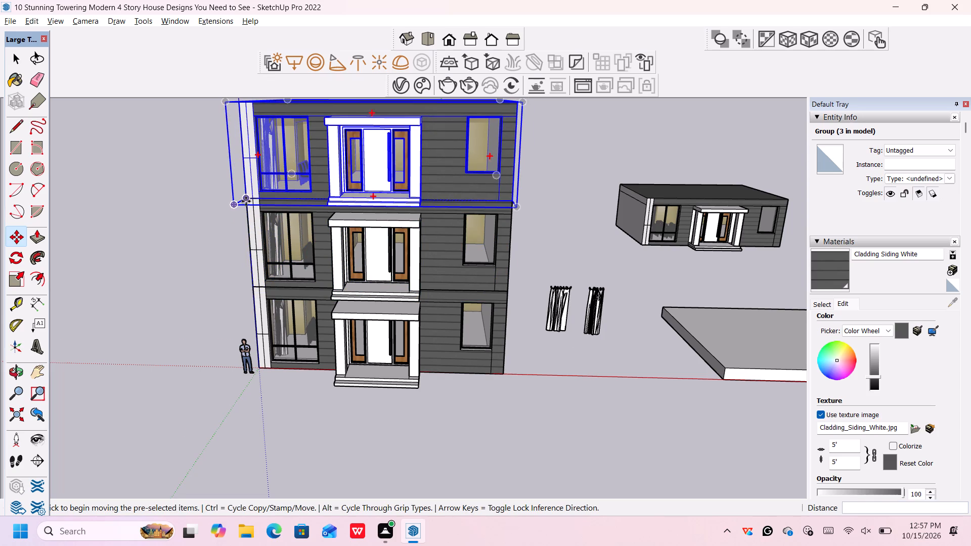
{"action": "scroll", "coordinate": [246, 201], "scroll_direction": "down", "scroll_amount": 3}
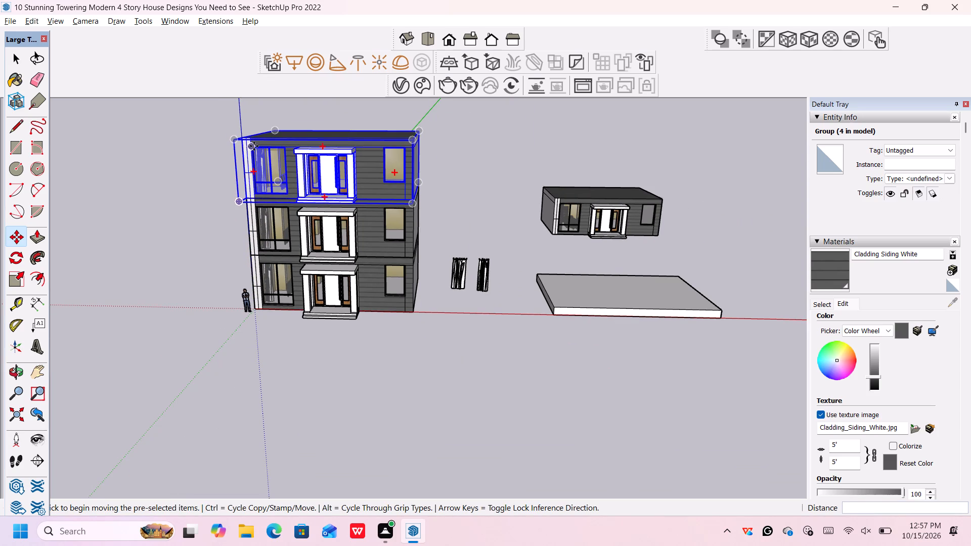
{"action": "middle_click_drag", "start_coordinate": [254, 147], "coordinate": [300, 293], "text": "shift"}
{"action": "middle_click", "coordinate": [300, 293], "text": "shift"}
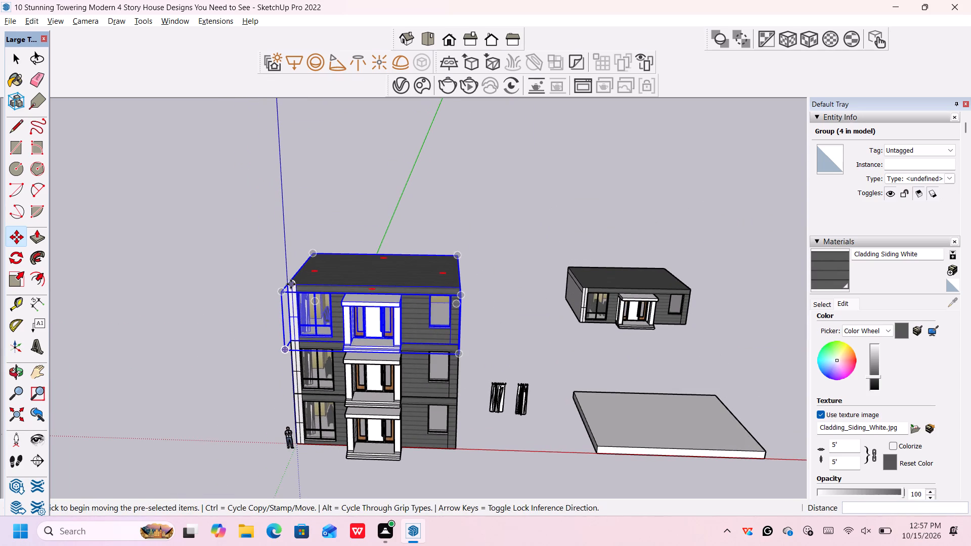
{"action": "scroll", "coordinate": [280, 345], "scroll_direction": "up", "scroll_amount": 4}
{"action": "left_click", "coordinate": [293, 338]}
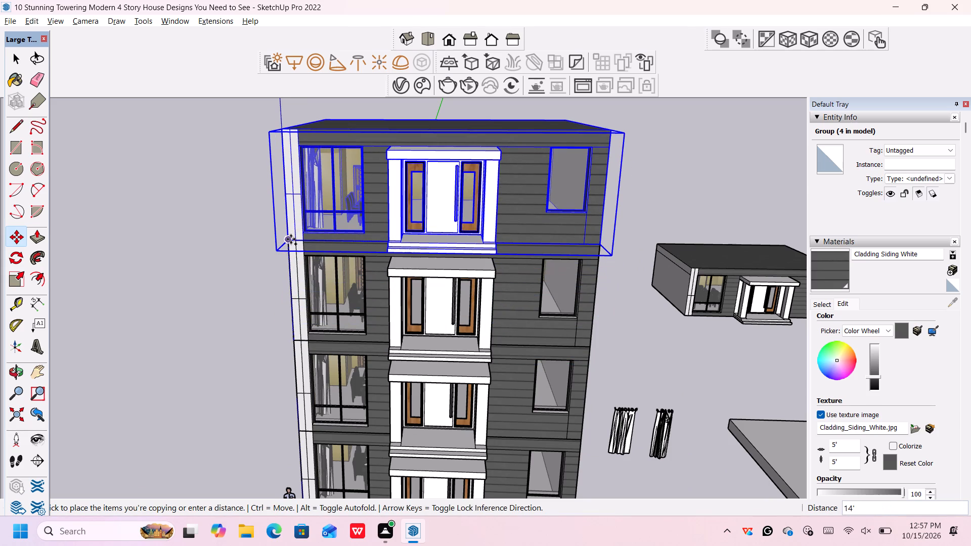
{"action": "left_click", "coordinate": [290, 239]}
Copy the fourth storey 14' straight up, aligned at the front corner, to form a fifth storey.
{"action": "scroll", "coordinate": [290, 240], "scroll_direction": "down", "scroll_amount": 8}
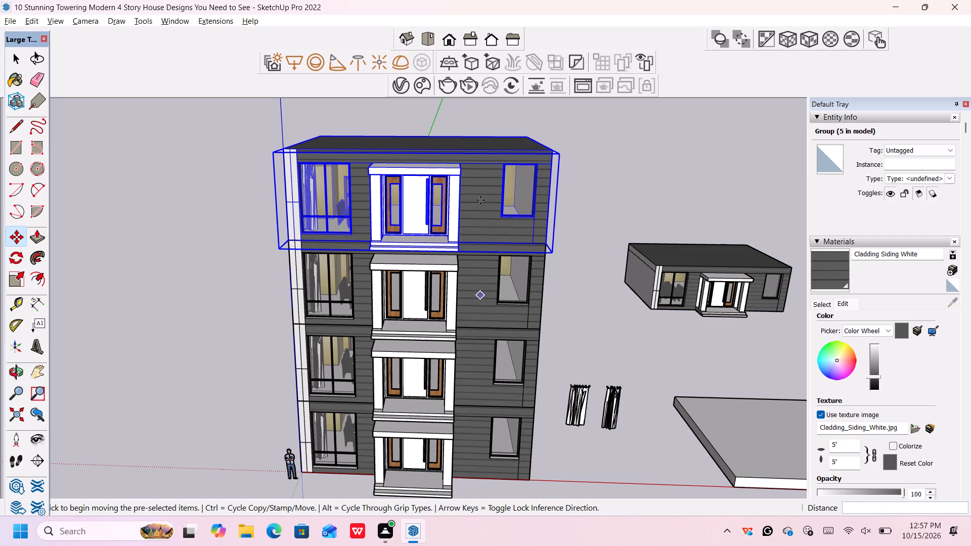
{"action": "scroll", "coordinate": [285, 244], "scroll_direction": "up", "scroll_amount": 3}
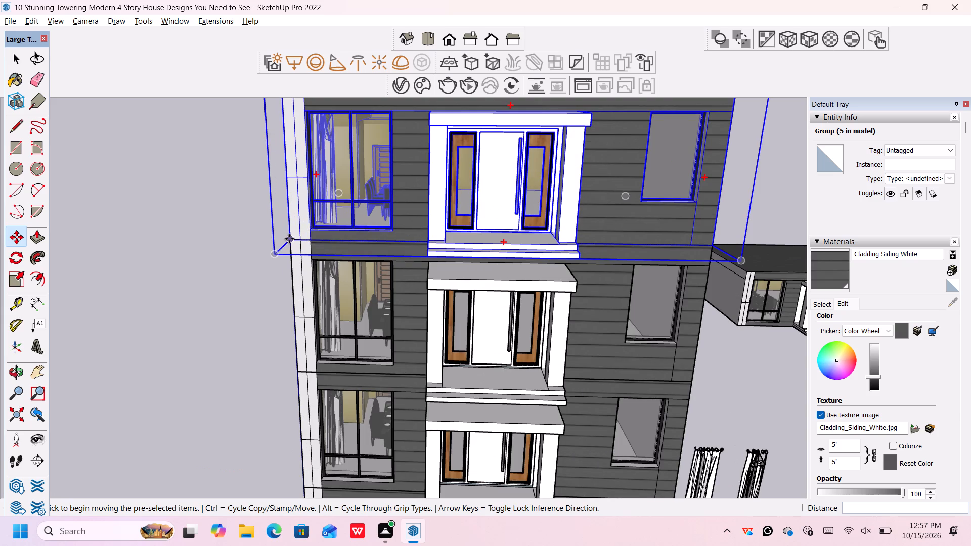
{"action": "left_click", "coordinate": [289, 239]}
{"action": "scroll", "coordinate": [289, 239], "scroll_direction": "down", "scroll_amount": 3}
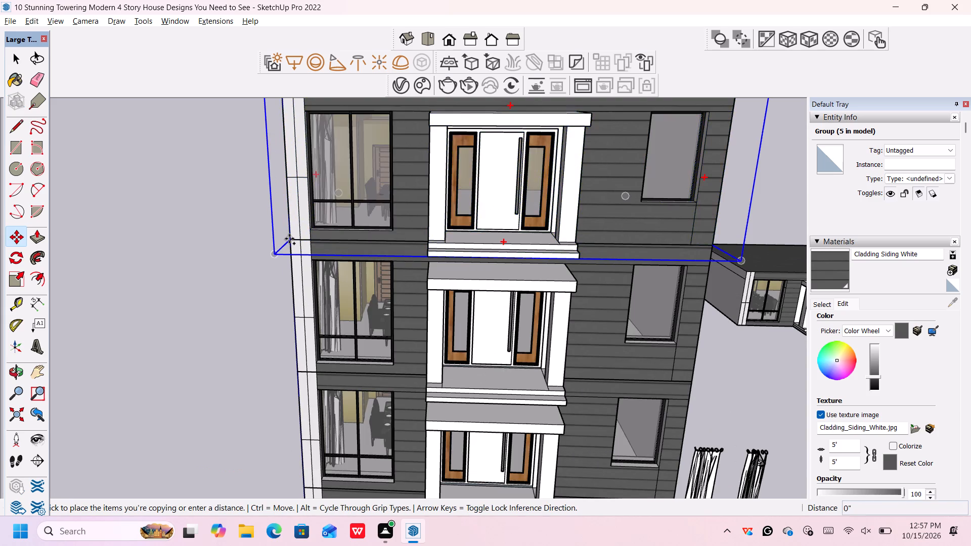
{"action": "scroll", "coordinate": [289, 239], "scroll_direction": "down", "scroll_amount": 5}
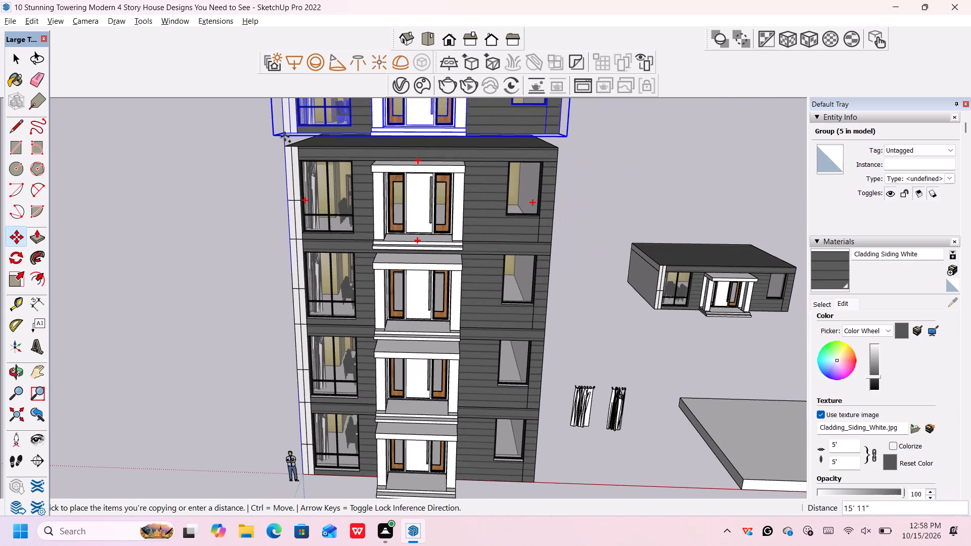
{"action": "left_click", "coordinate": [285, 145]}
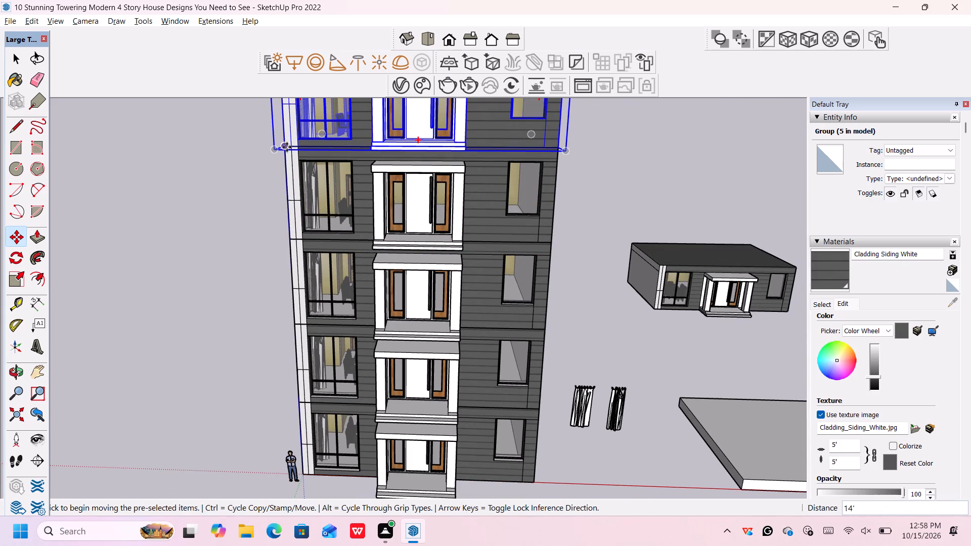
{"action": "scroll", "coordinate": [287, 147], "scroll_direction": "down", "scroll_amount": 6}
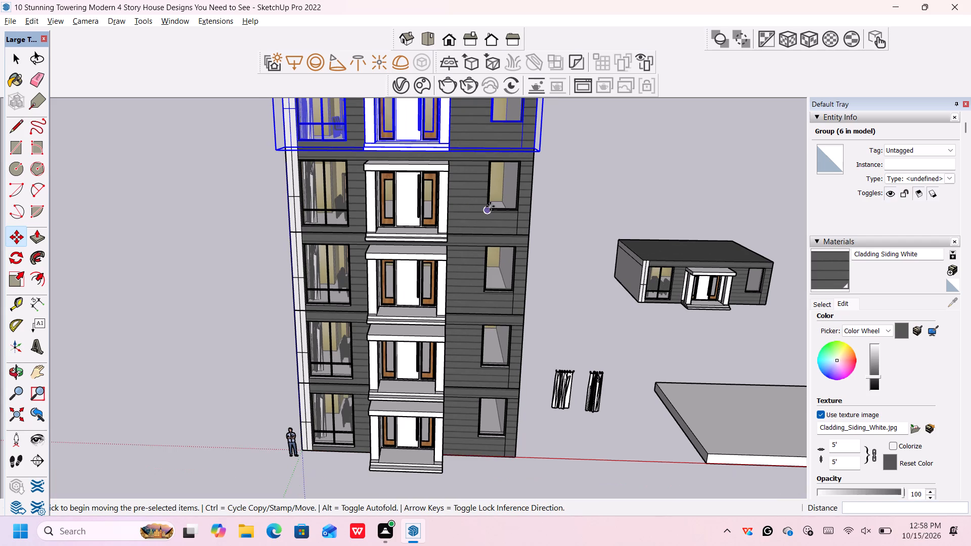
Deselect the top storey and examine the whole stacked five-storey building from the front and at an angle.
{"action": "scroll", "coordinate": [555, 218], "scroll_direction": "down", "scroll_amount": 2}
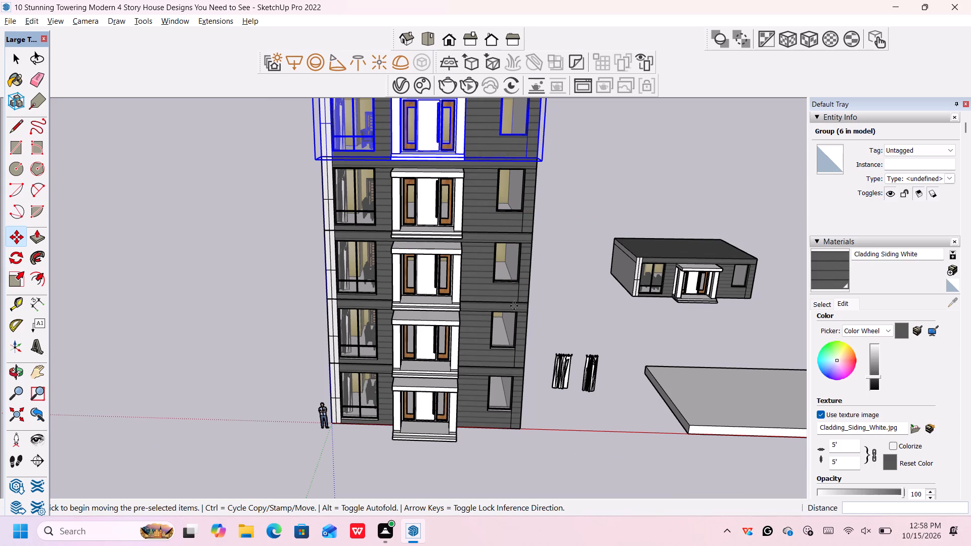
{"action": "key", "text": "space"}
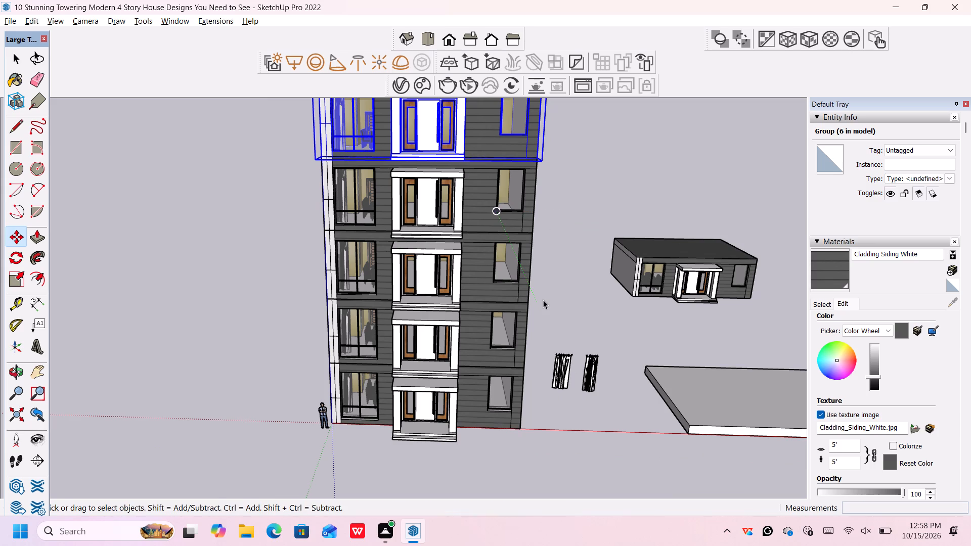
{"action": "scroll", "coordinate": [544, 242], "scroll_direction": "down", "scroll_amount": 4}
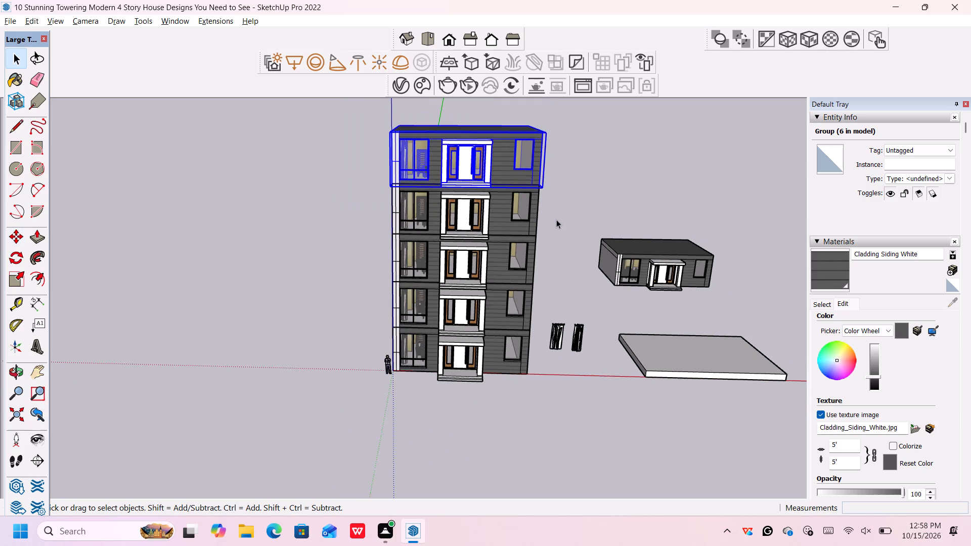
{"action": "scroll", "coordinate": [556, 217], "scroll_direction": "up", "scroll_amount": 3}
{"action": "left_click", "coordinate": [556, 217]}
{"action": "scroll", "coordinate": [556, 217], "scroll_direction": "down", "scroll_amount": 4}
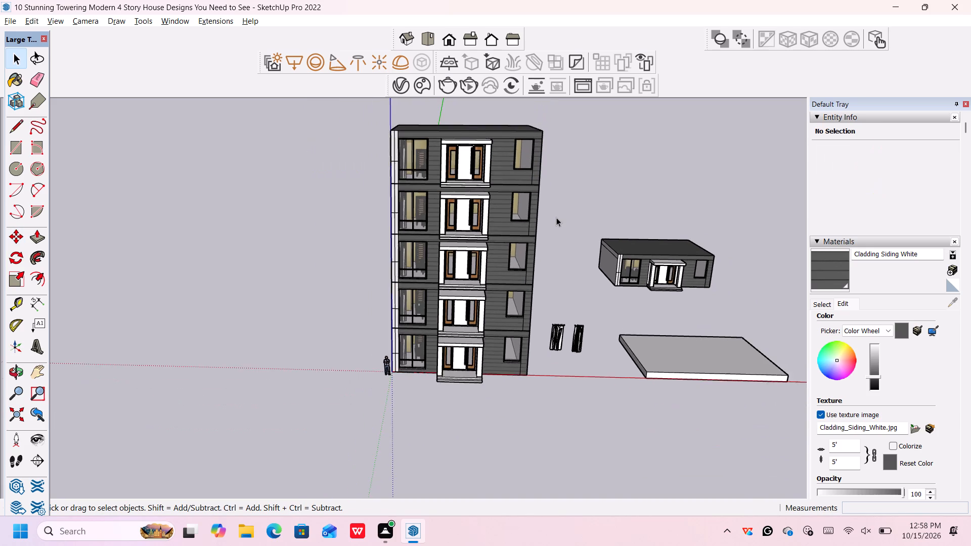
{"action": "scroll", "coordinate": [556, 217], "scroll_direction": "up", "scroll_amount": 1}
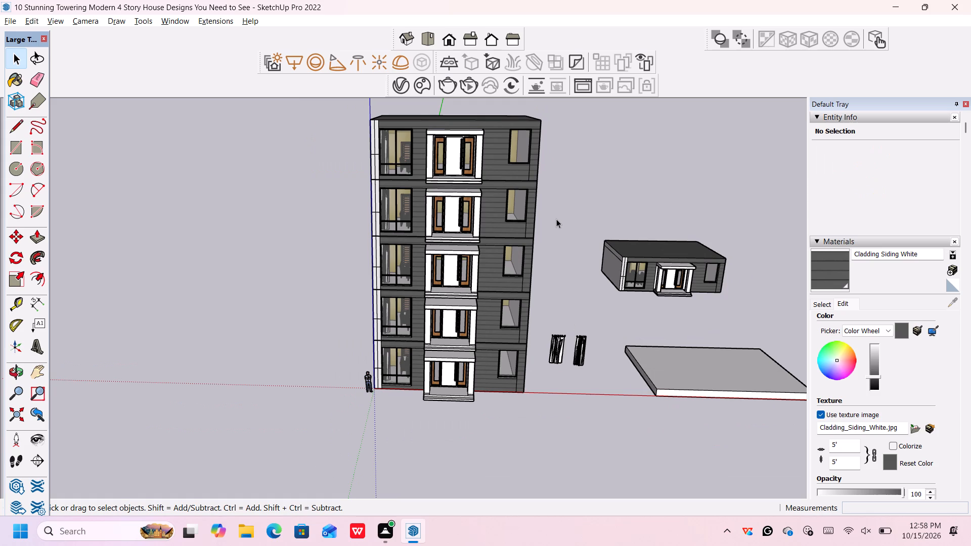
{"action": "middle_click_drag", "start_coordinate": [556, 220], "coordinate": [551, 209]}
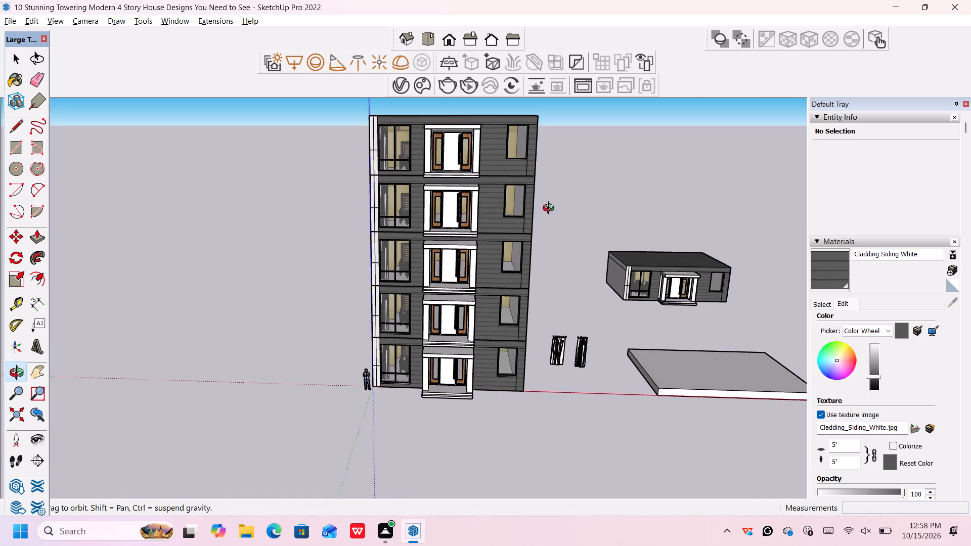
{"action": "middle_click_drag", "start_coordinate": [551, 209], "coordinate": [550, 211]}
{"action": "middle_click", "coordinate": [550, 211]}
{"action": "middle_click", "coordinate": [550, 211]}
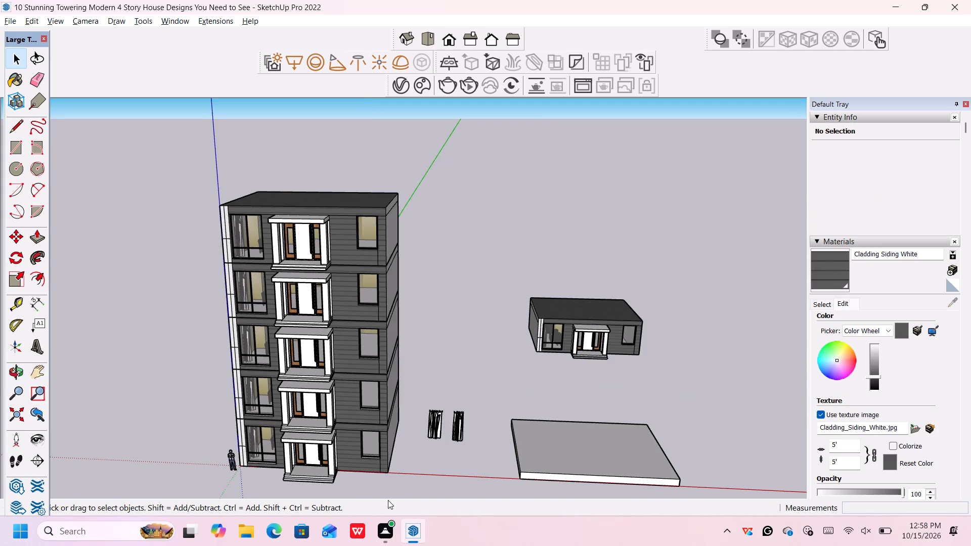